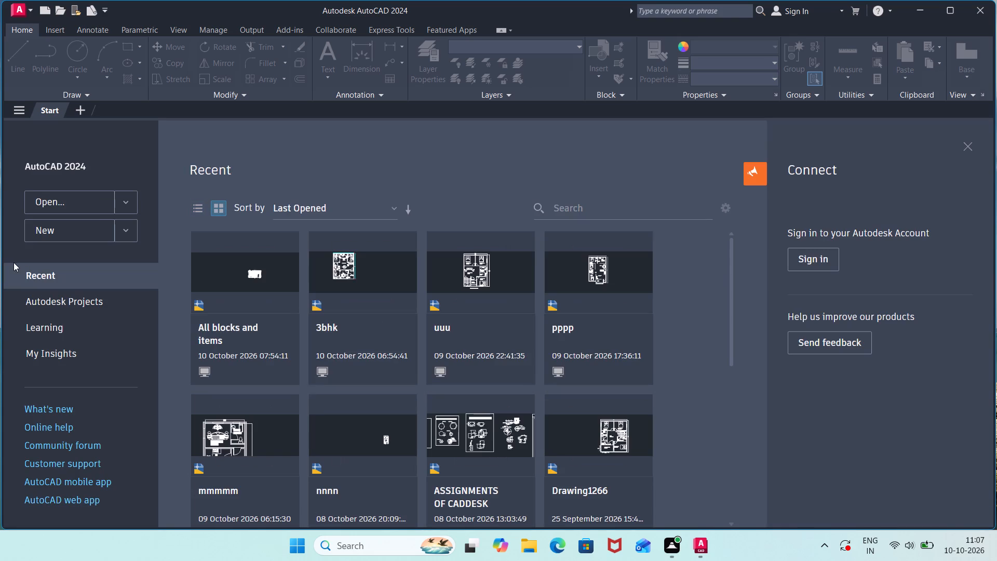
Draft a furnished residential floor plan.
Create a new blank drawing from the start page.
double_click(93, 224)
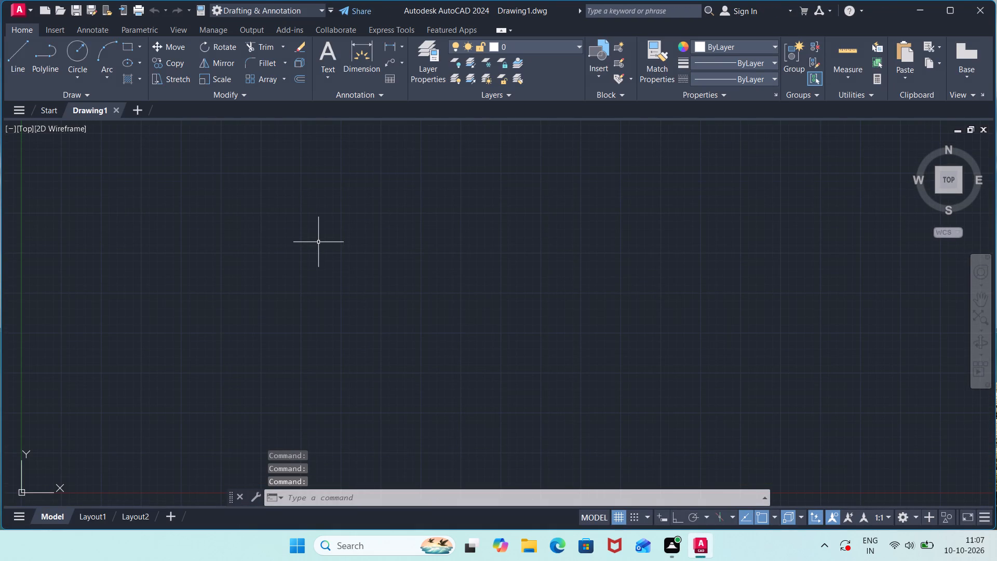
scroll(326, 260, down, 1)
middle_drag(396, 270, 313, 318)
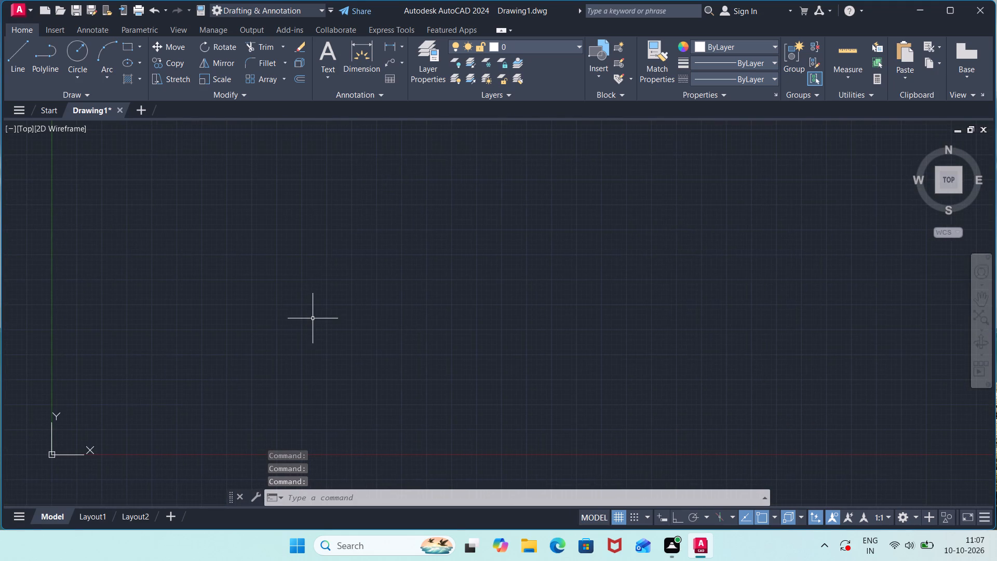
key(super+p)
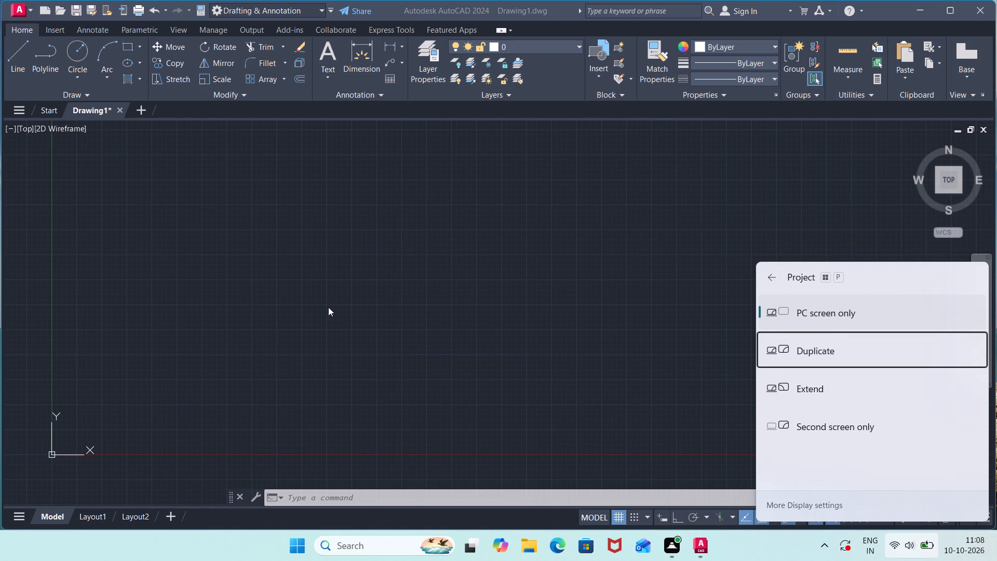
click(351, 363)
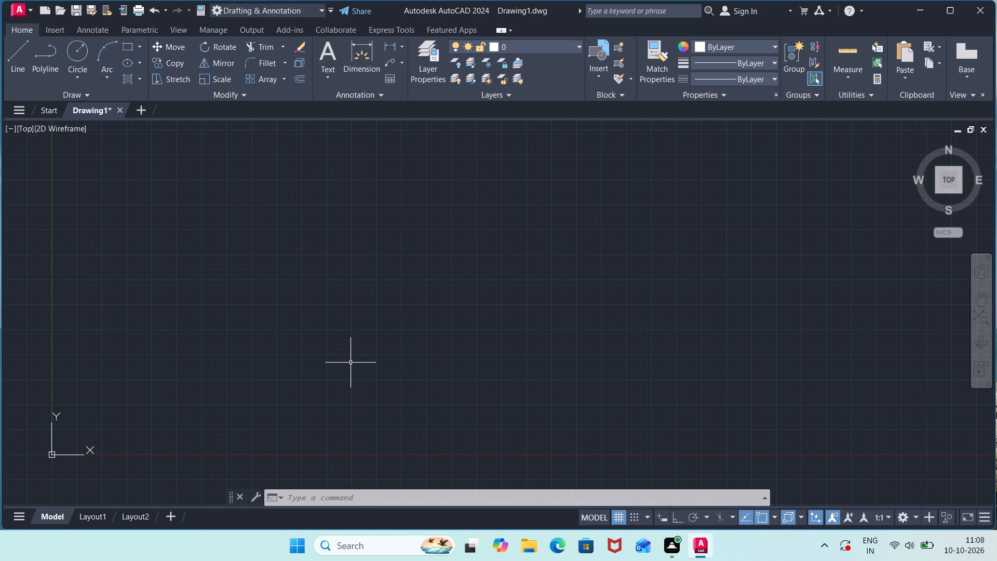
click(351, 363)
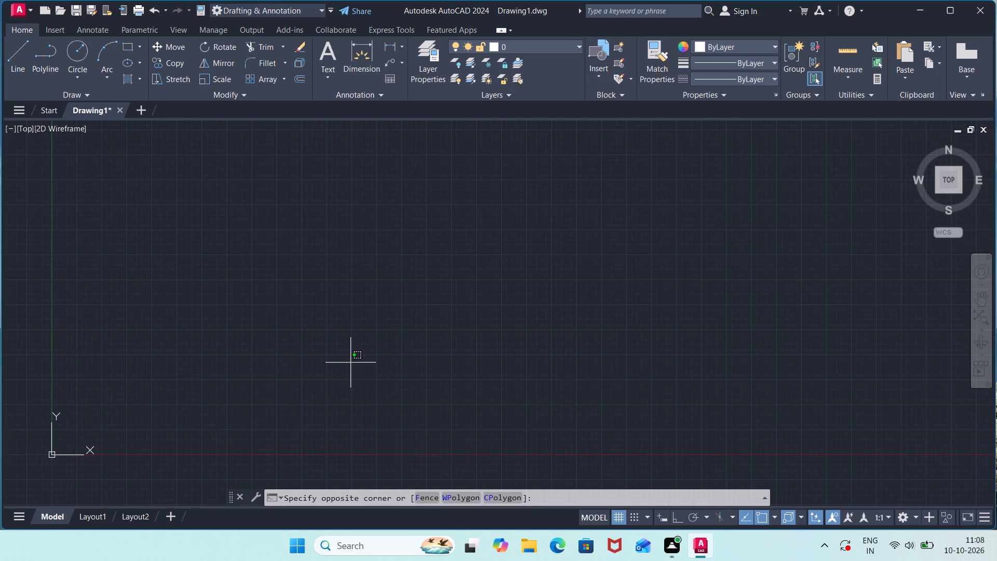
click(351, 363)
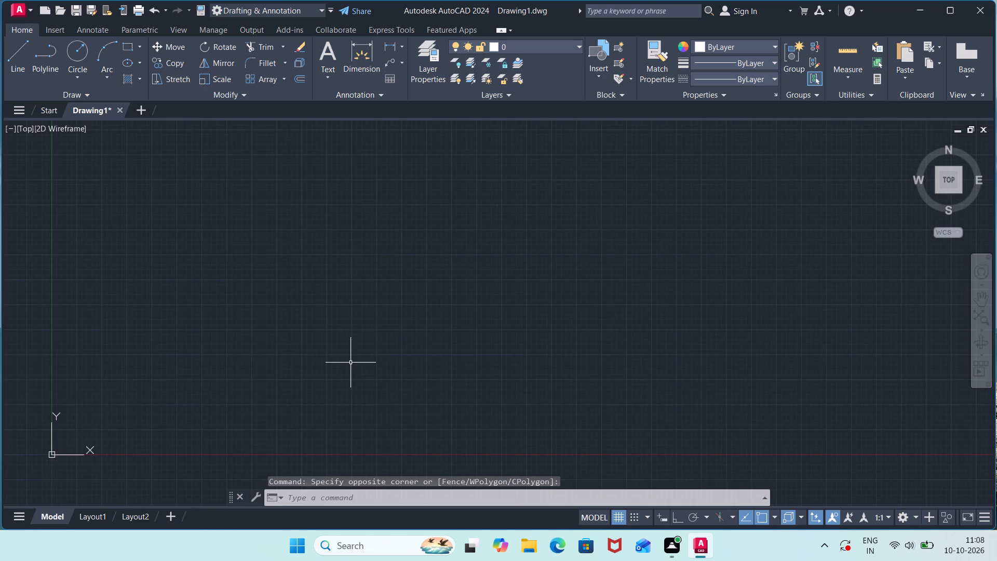
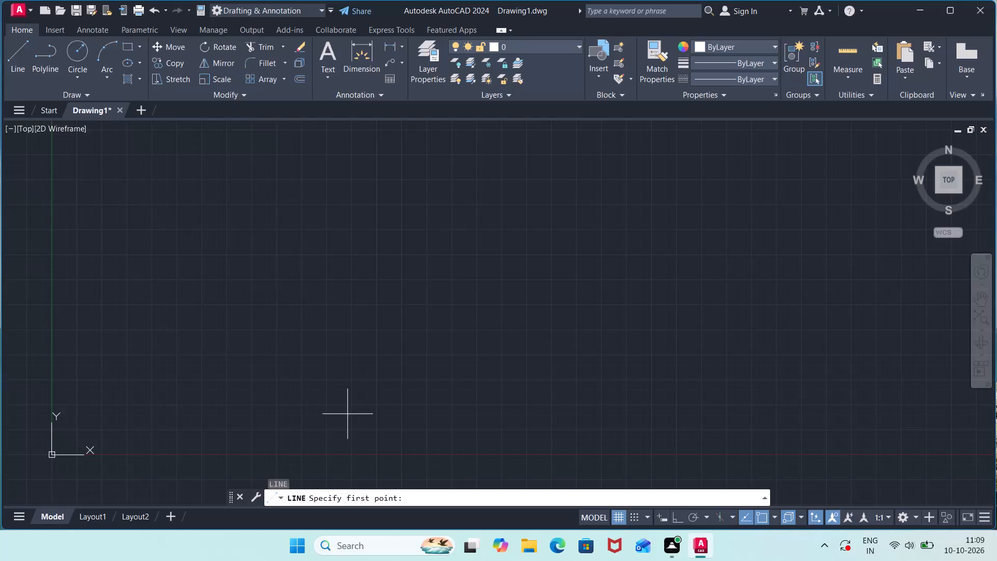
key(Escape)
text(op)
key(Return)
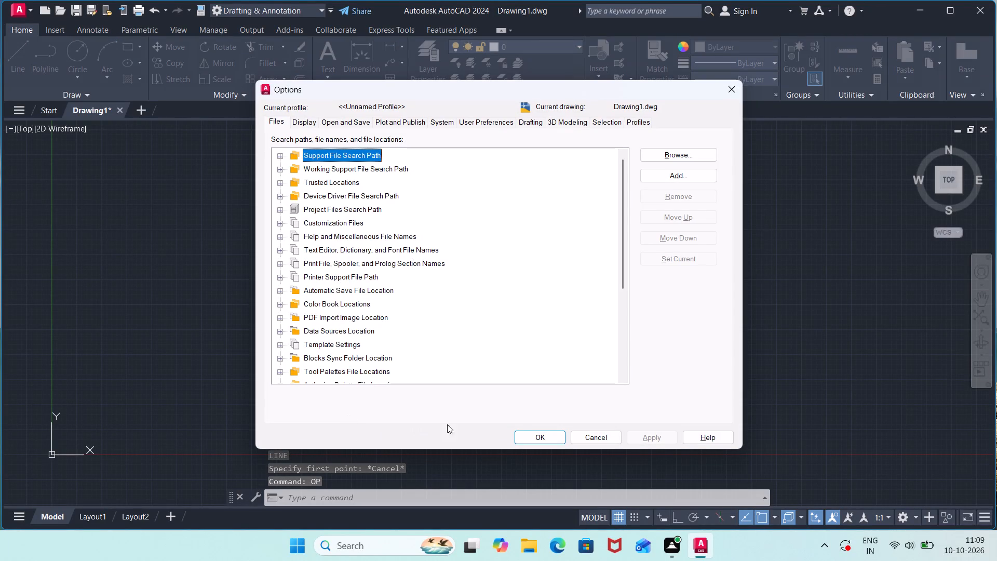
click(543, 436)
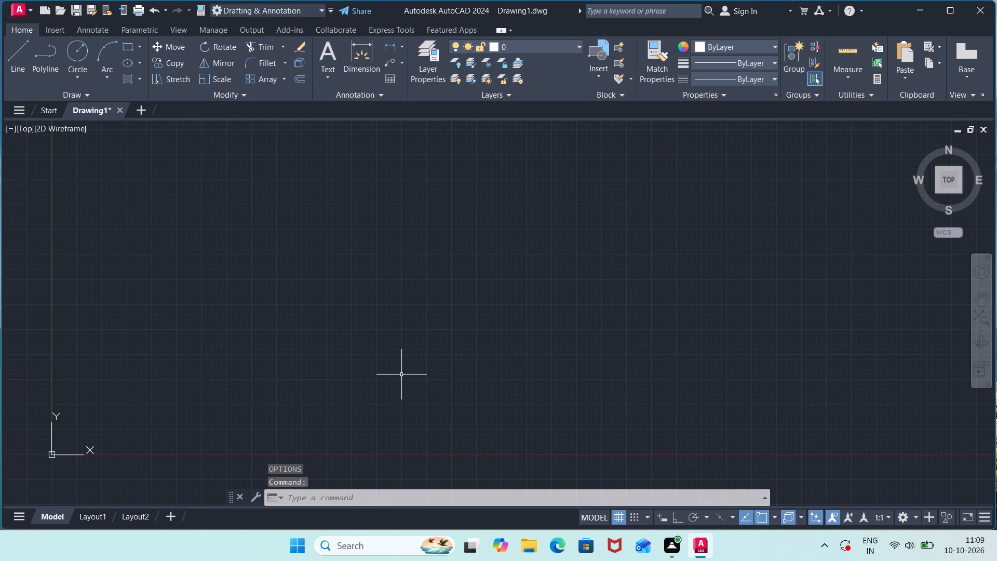
Save the drawing in the Documents folder under the file name residential.
key(ctrl+s)
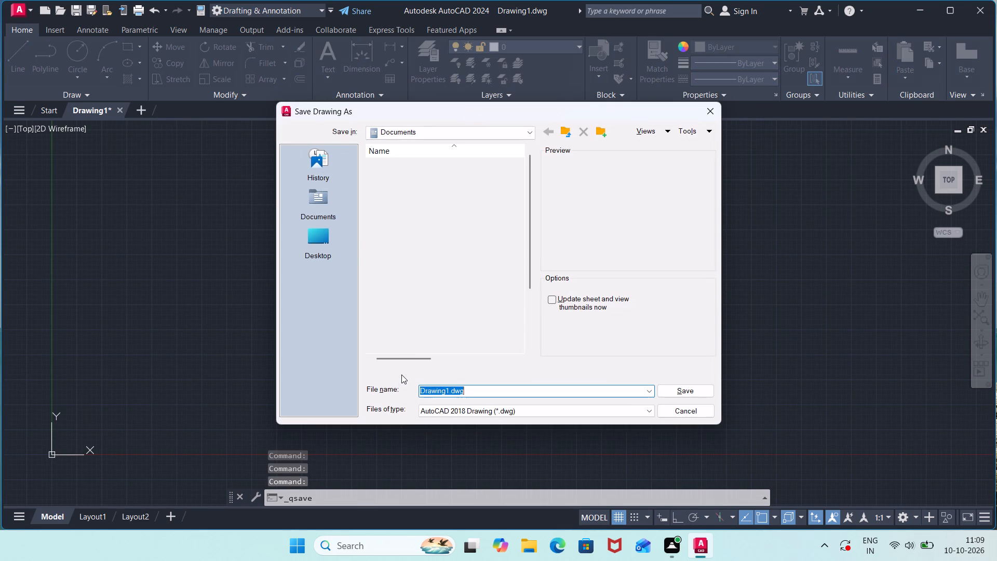
text(residential)
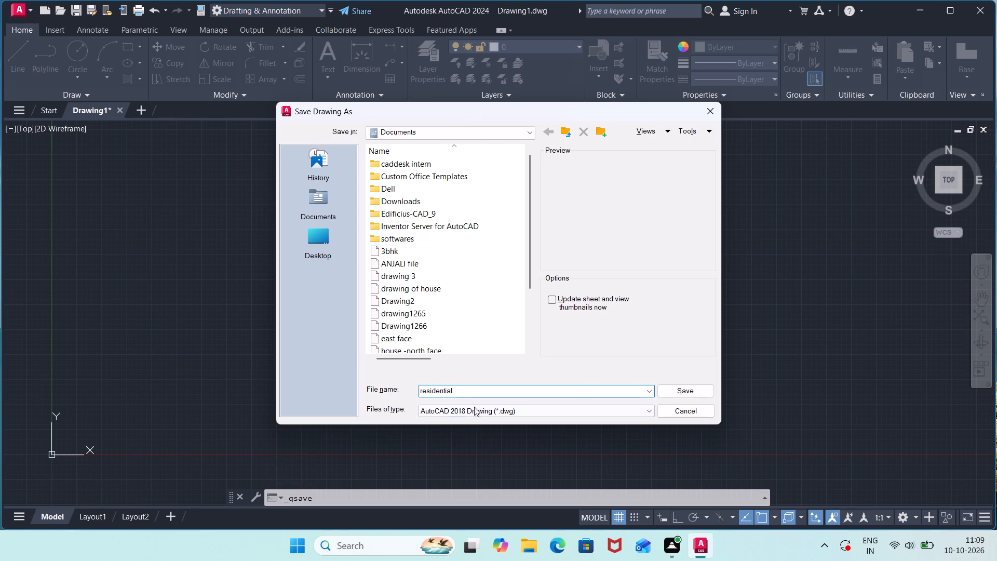
click(673, 393)
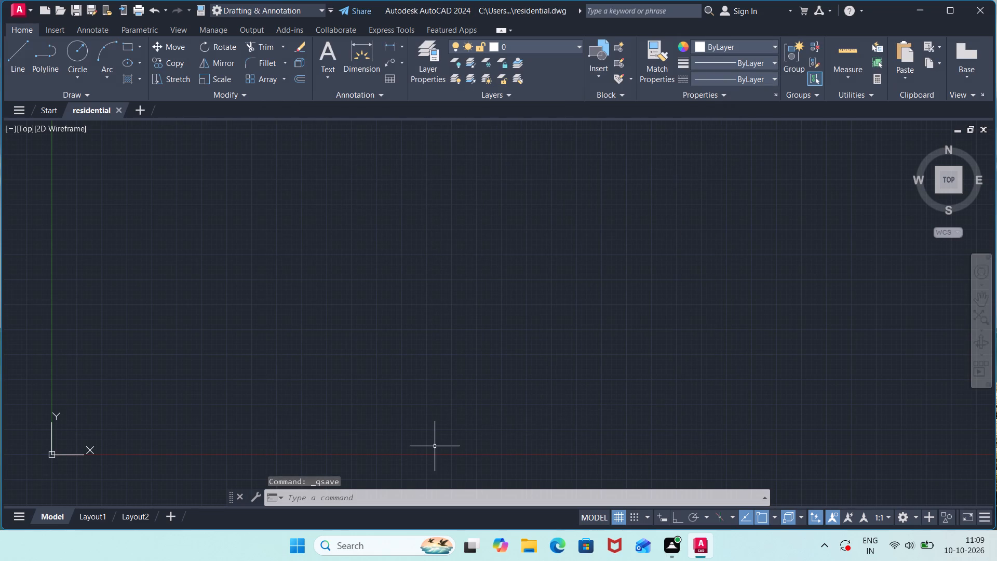
Turn on the command log file with LOGFILEON.
text(log)
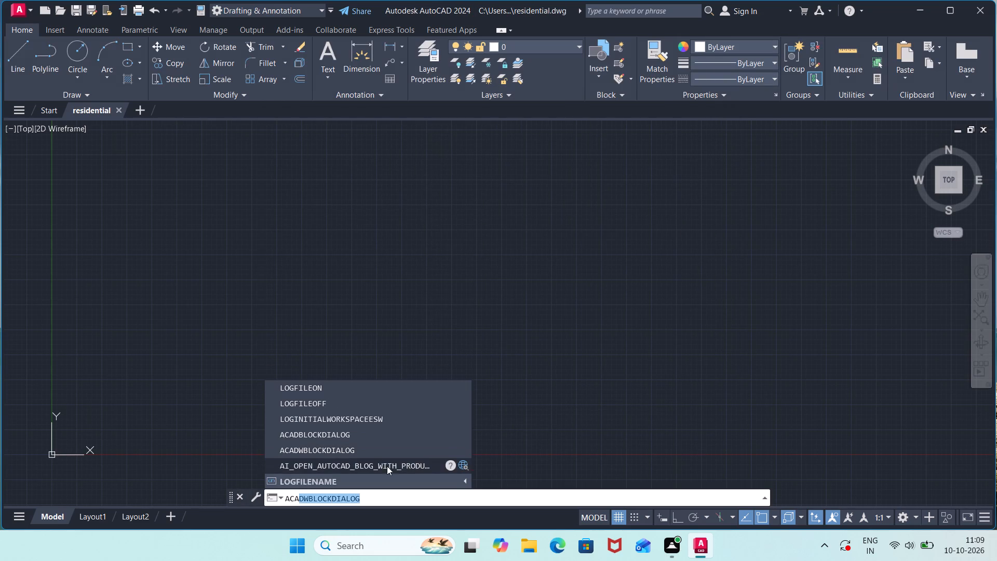
click(347, 389)
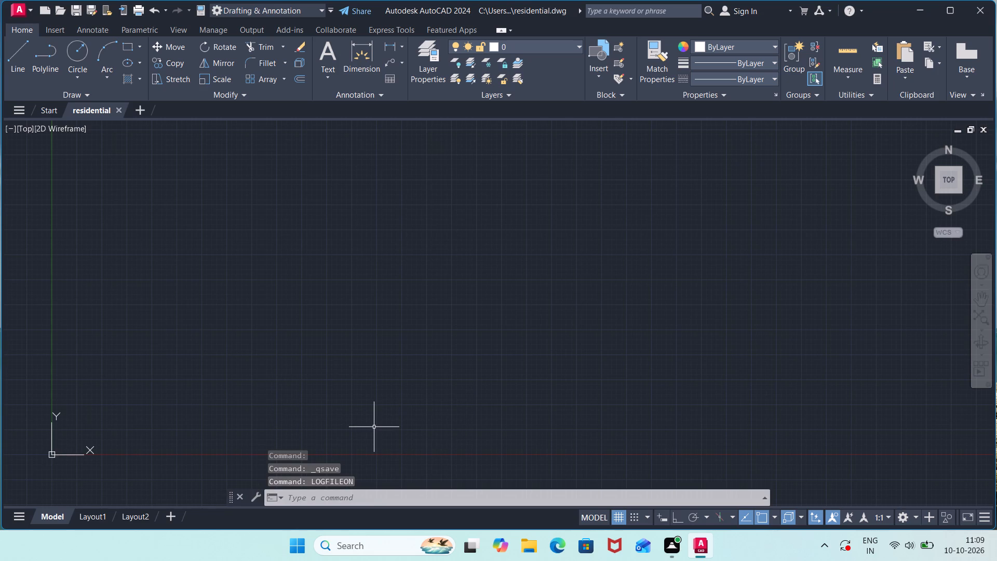
Start a rectangle in the empty drawing area with the Dimensions option and try to enter 44'3" and 63'4" as its size.
text(trec)
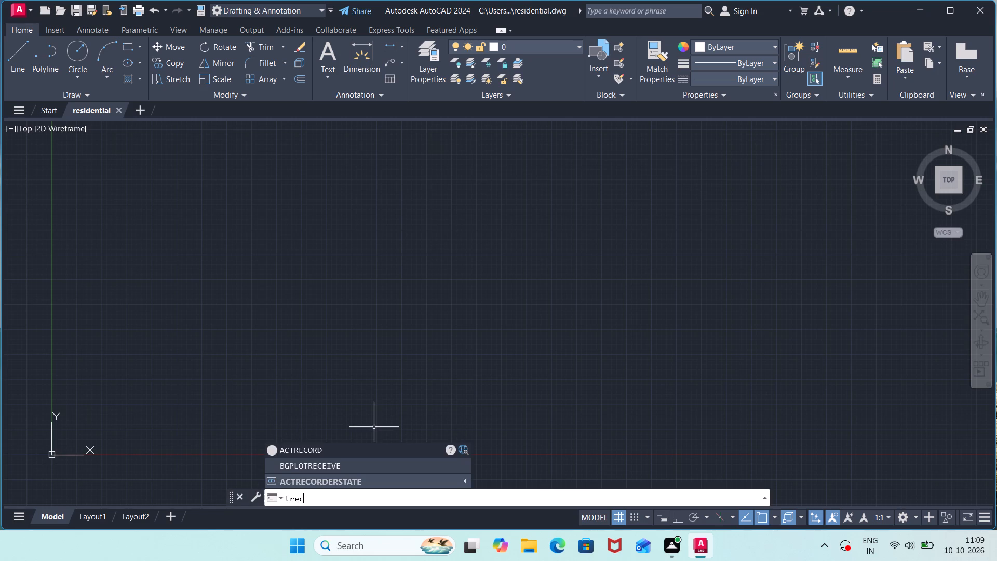
key(BackSpace)
key(BackSpace)
key(BackSpace)
key(BackSpace)
text(rec)
key(Return)
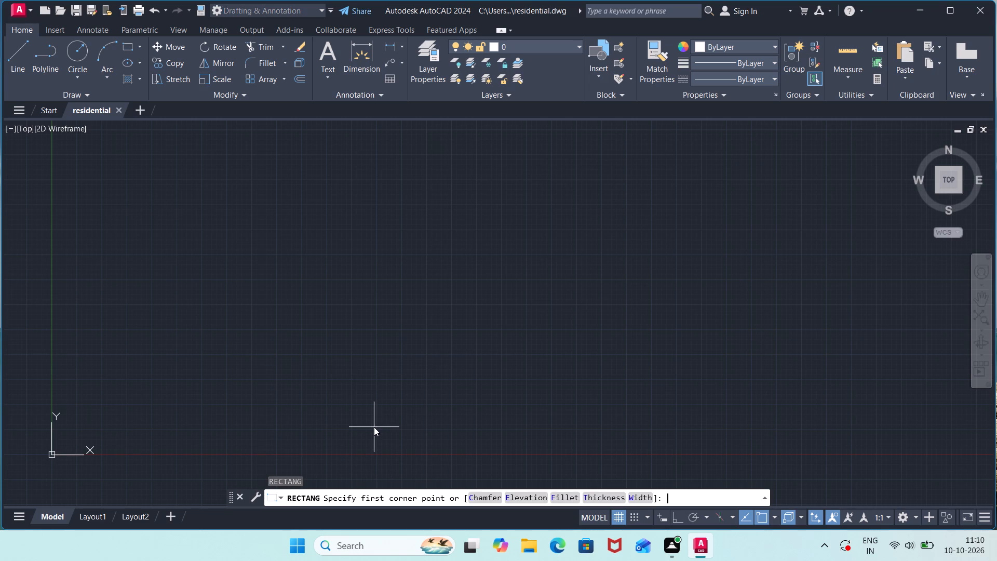
click(324, 259)
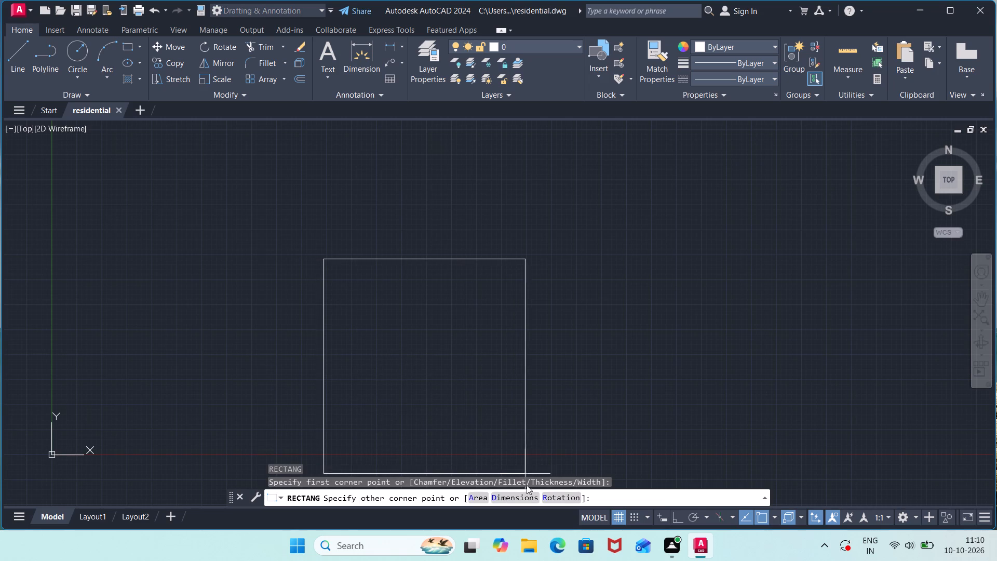
click(523, 500)
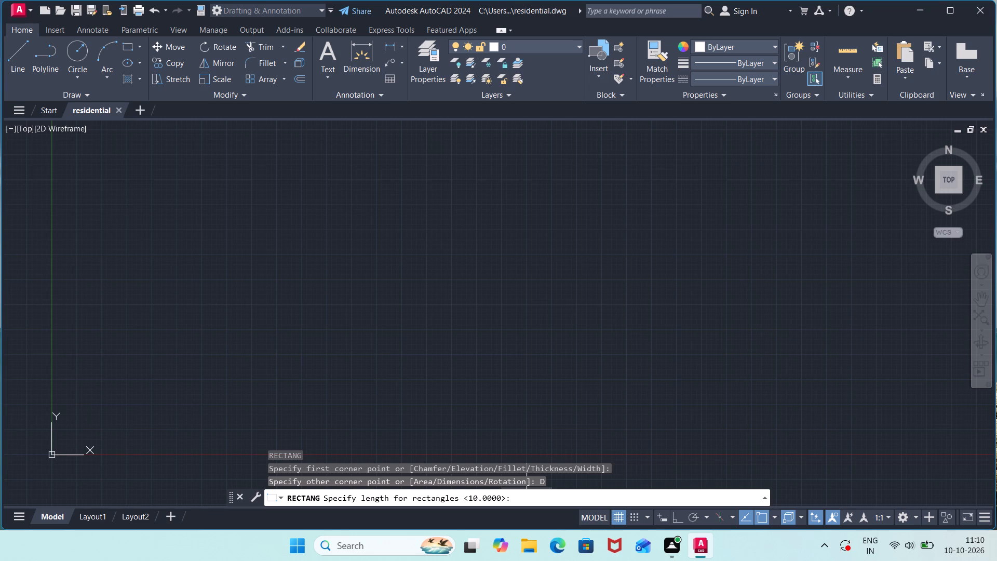
click(523, 500)
text(44)
key(apostrophe)
text(3")
key(Return)
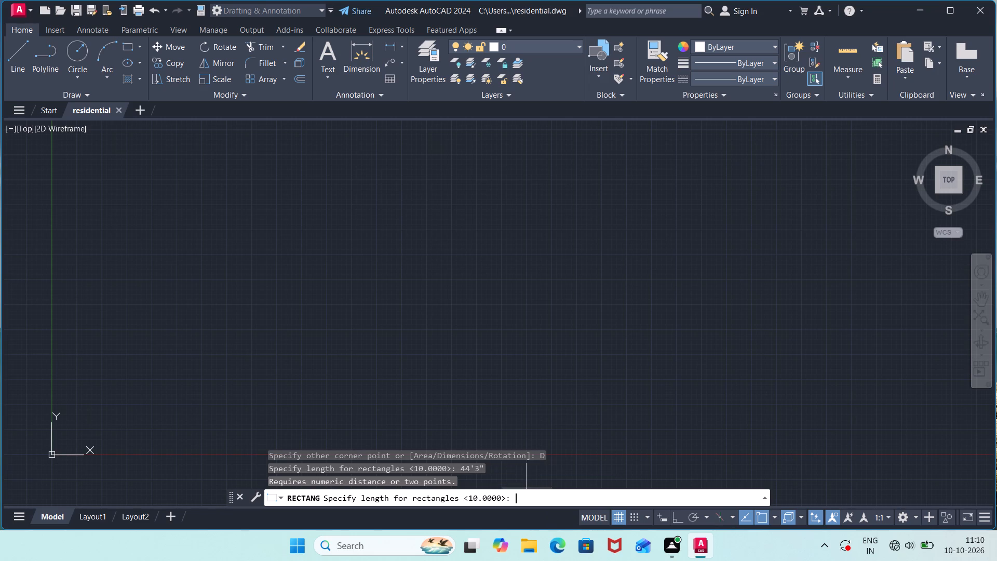
text(63')
text(4")
key(Return)
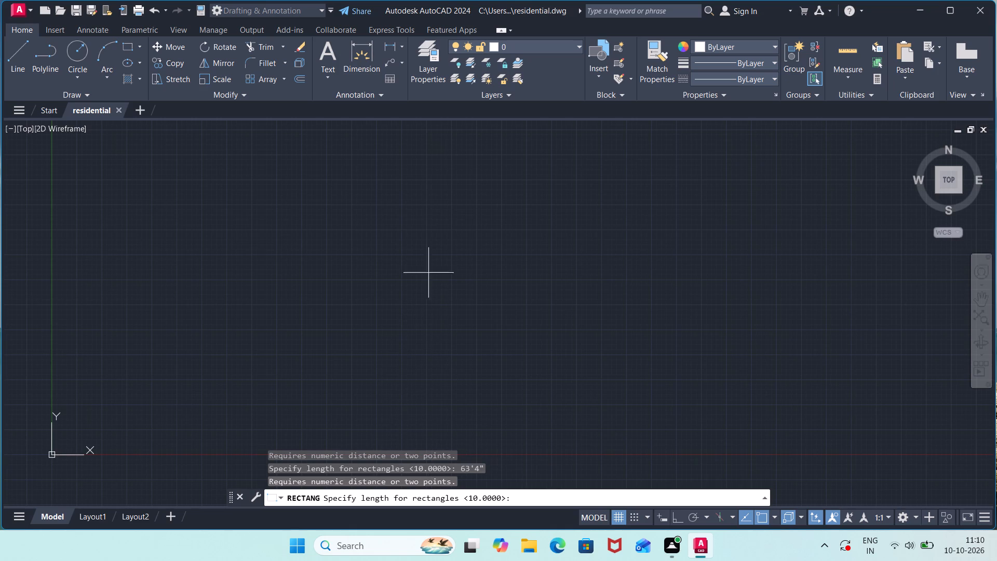
Define the rectangle's length and width by picking points, about 3.79 by 7.92 units, and place it as an upright rectangle.
click(408, 265)
click(445, 256)
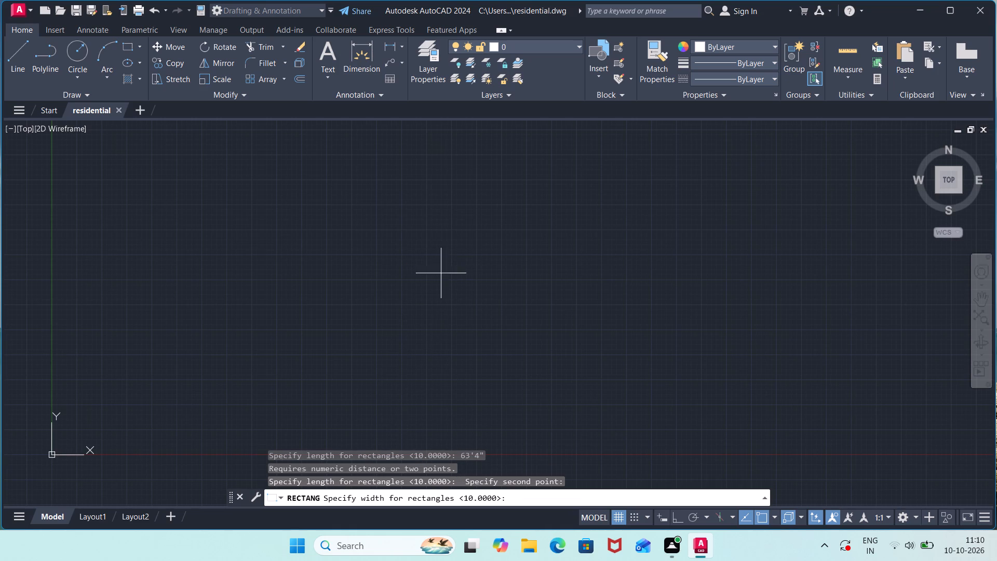
click(455, 258)
click(407, 320)
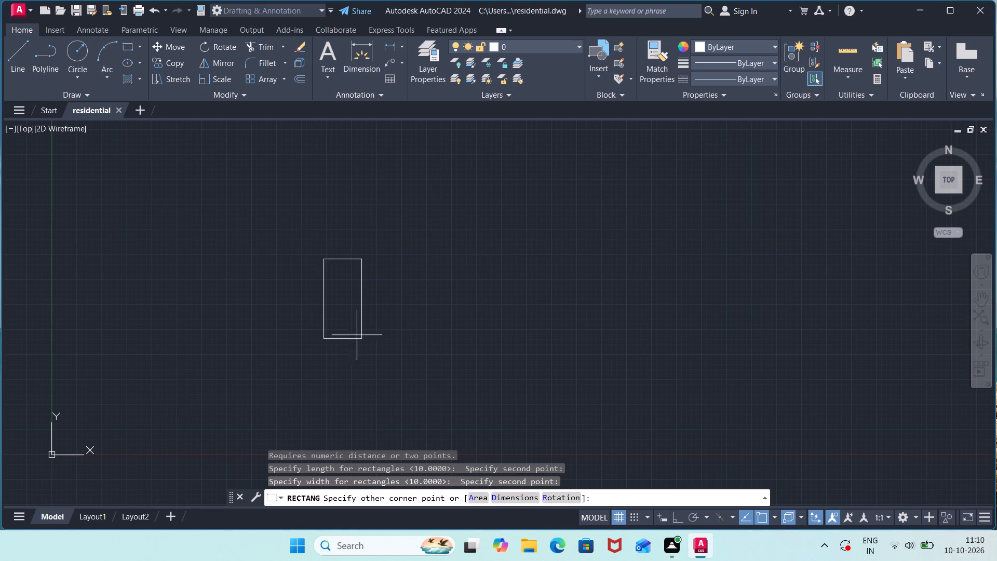
scroll(345, 335, up, 5)
scroll(346, 335, down, 3)
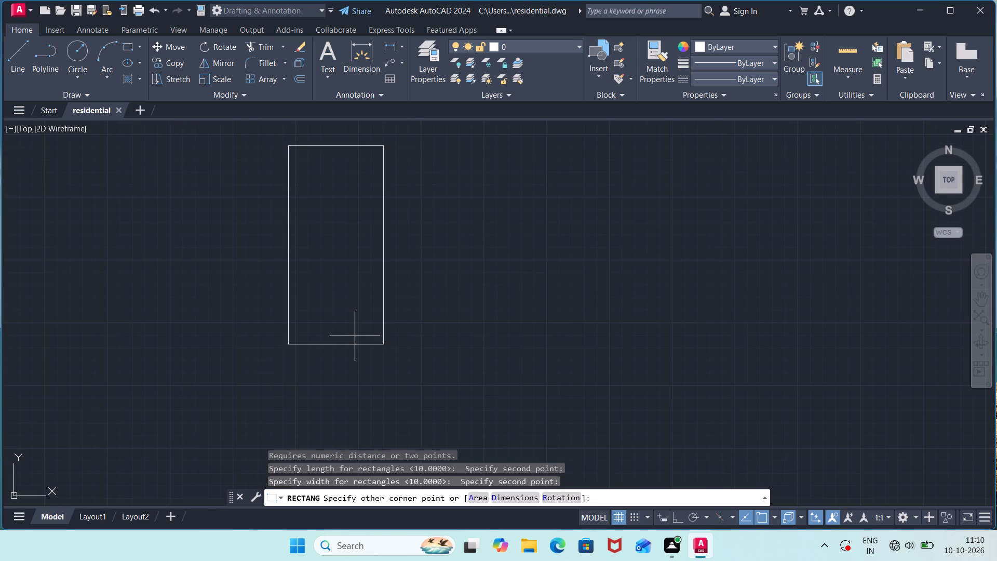
middle_drag(354, 307, 424, 368)
scroll(410, 331, up, 1)
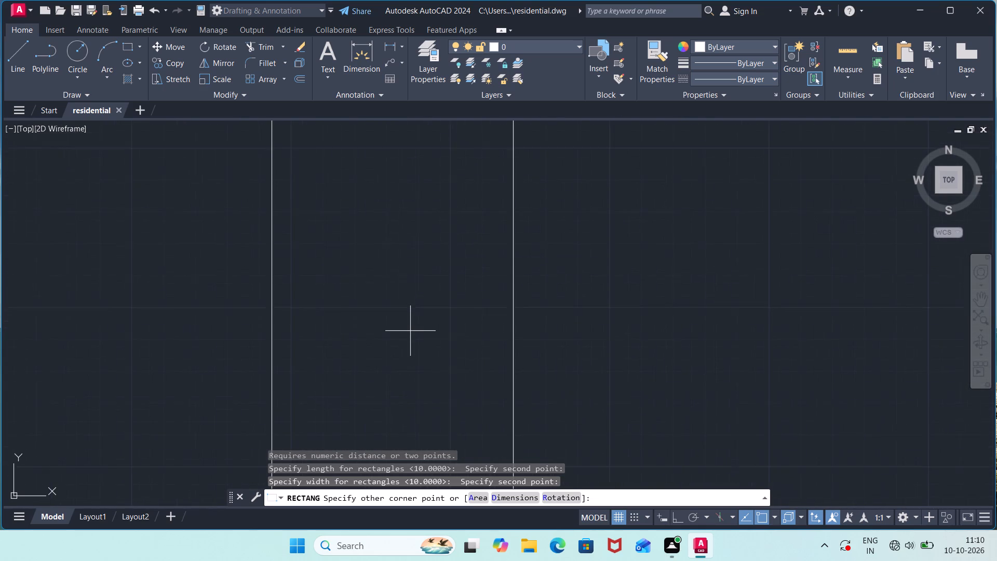
scroll(410, 330, up, 2)
scroll(410, 329, down, 2)
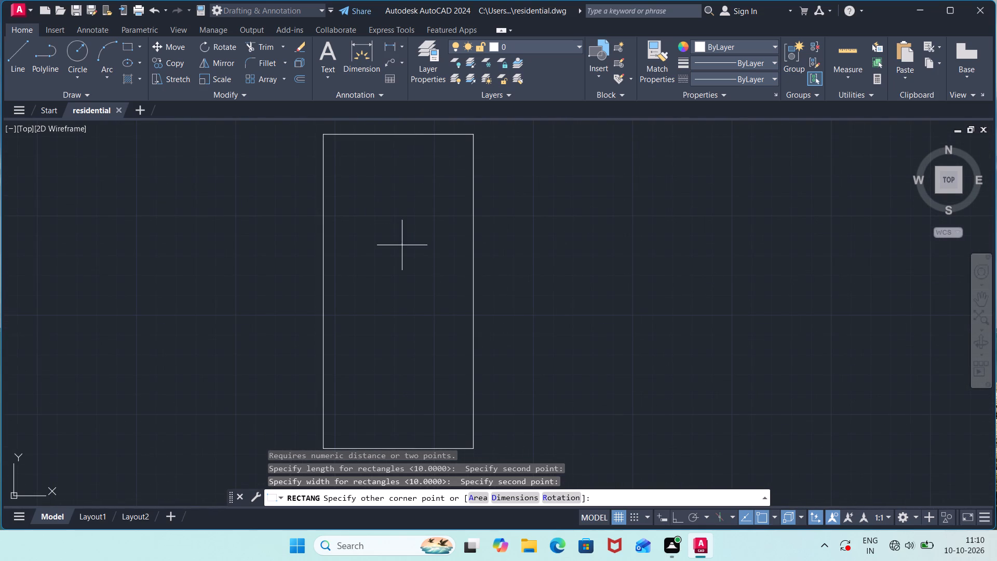
click(402, 249)
Add linear dimensions above the rectangle's top edge and beside its right edge.
click(388, 51)
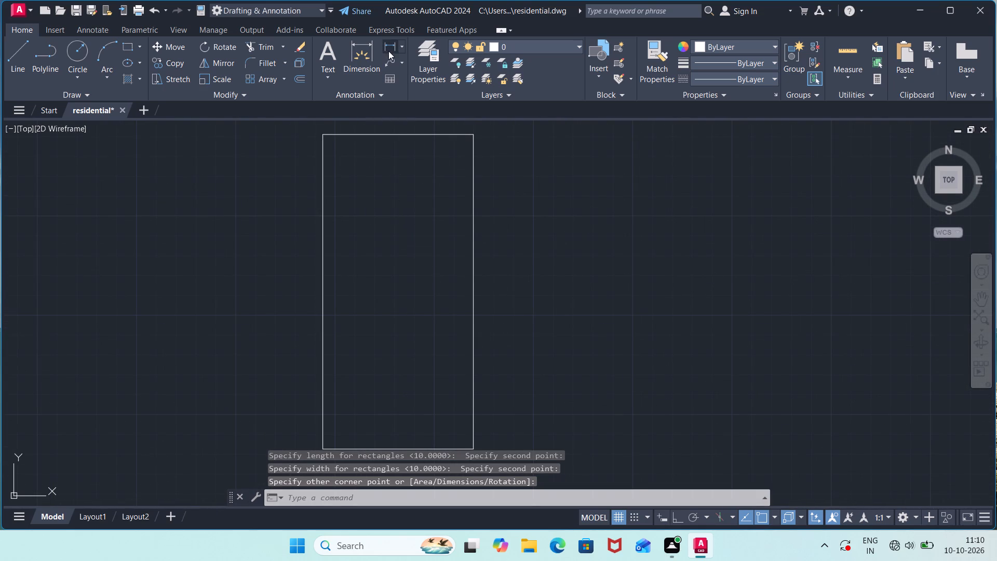
click(322, 136)
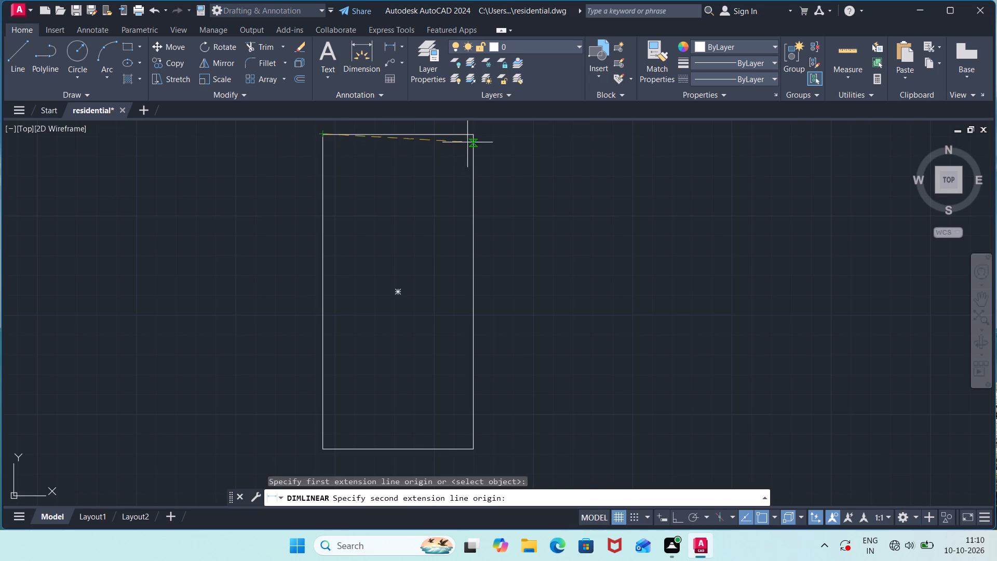
click(473, 135)
click(473, 124)
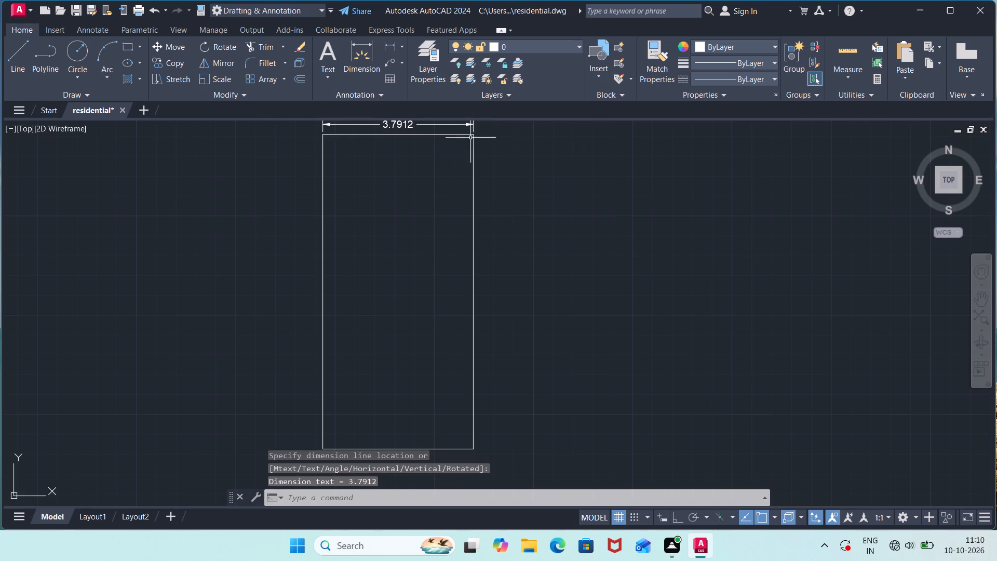
click(392, 50)
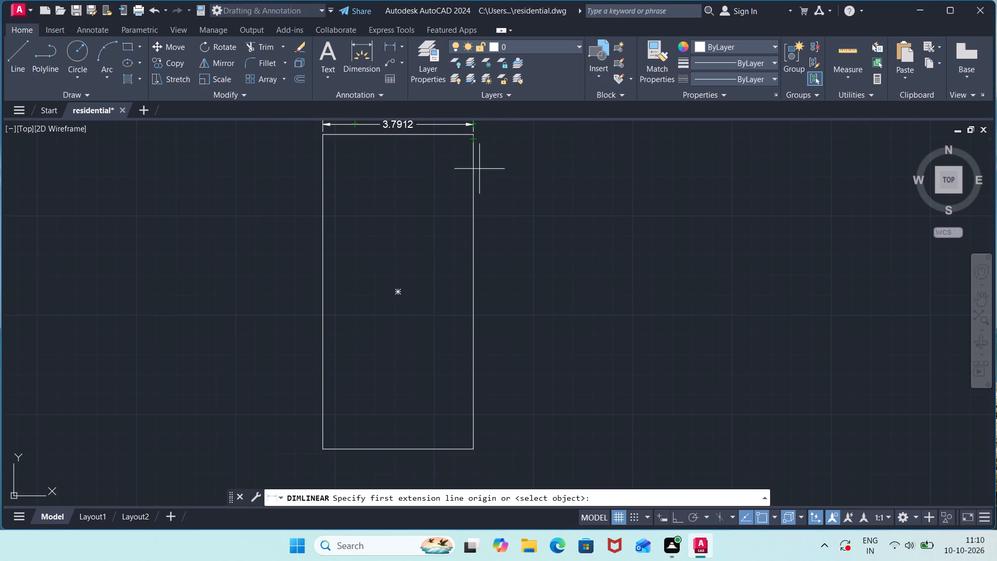
click(476, 138)
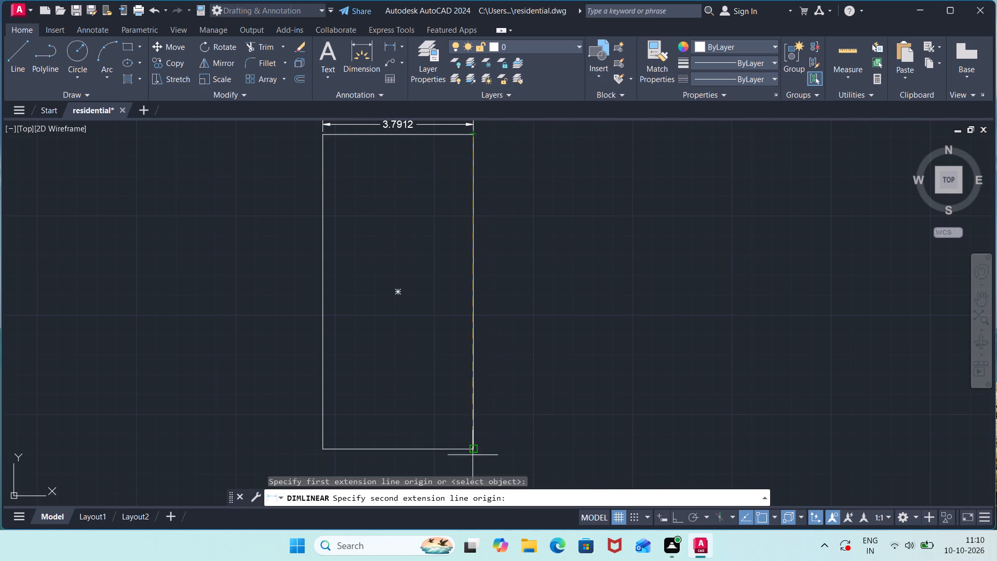
click(471, 447)
click(540, 427)
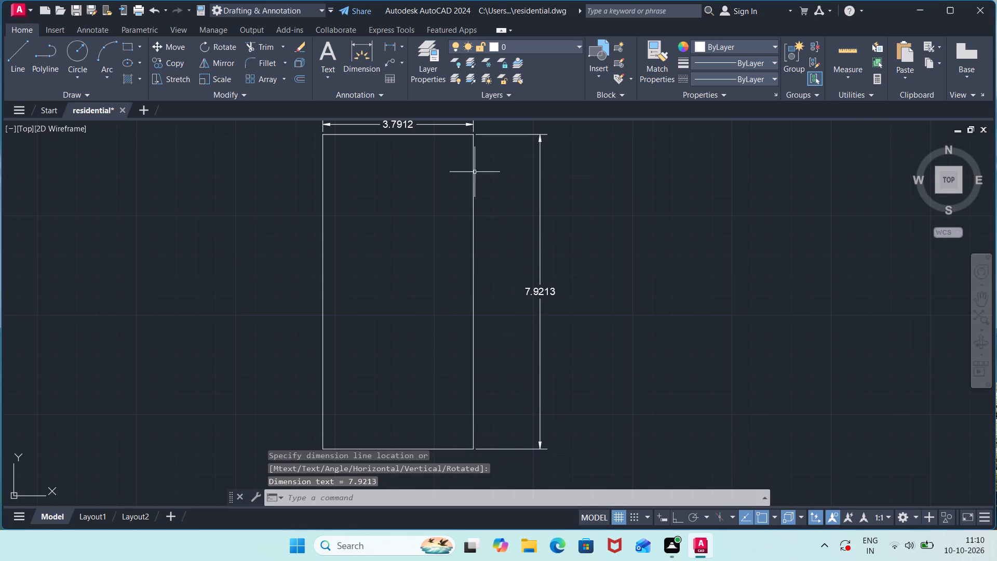
Open the Standard dimension style for modification and try to set its text height to 8".
key(d)
key(Return)
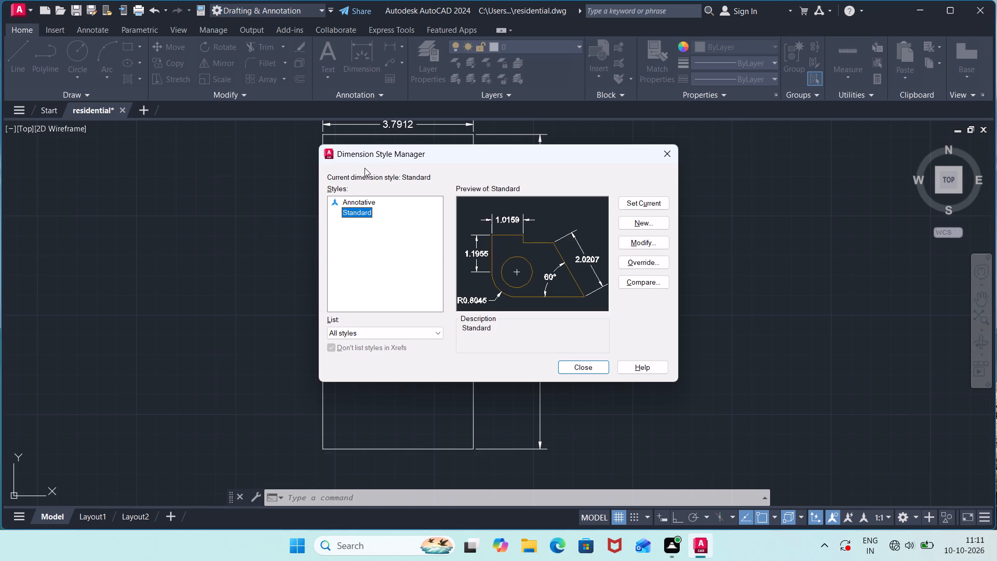
click(651, 240)
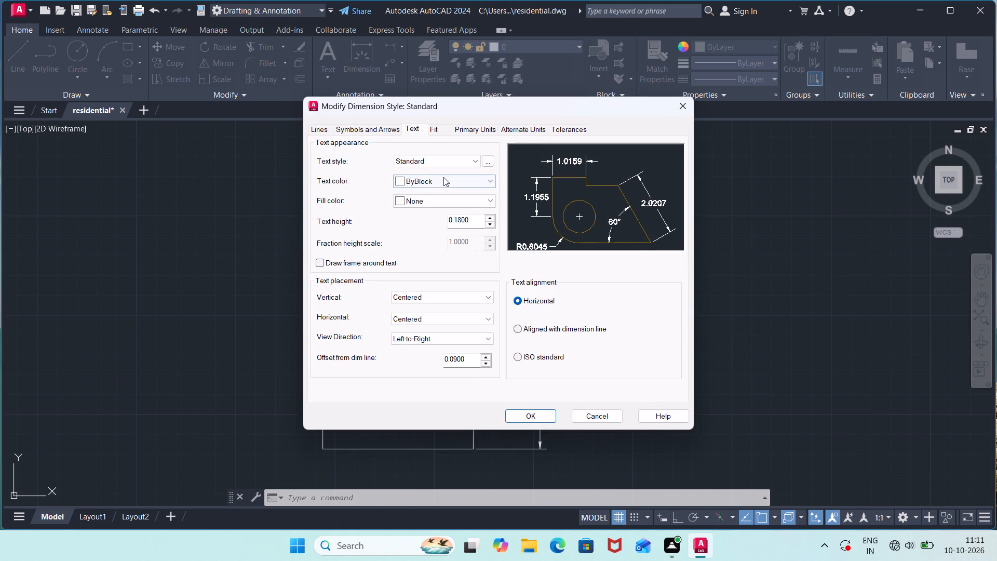
click(473, 216)
key(BackSpace)
key(BackSpace)
key(BackSpace)
key(BackSpace)
key(BackSpace)
key(BackSpace)
key(BackSpace)
key(BackSpace)
key(BackSpace)
key(BackSpace)
key(BackSpace)
key(BackSpace)
key(BackSpace)
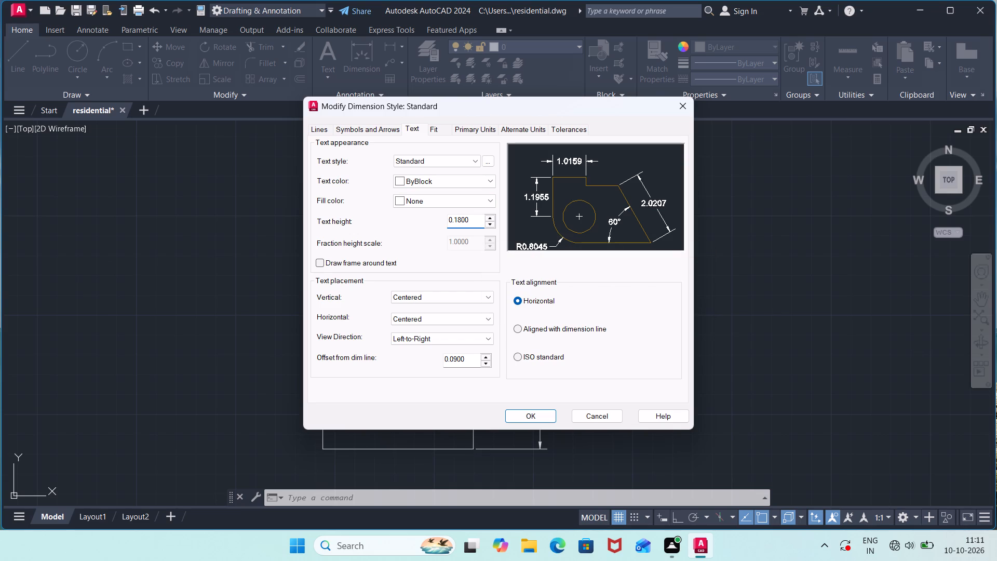
text(8")
key(Return)
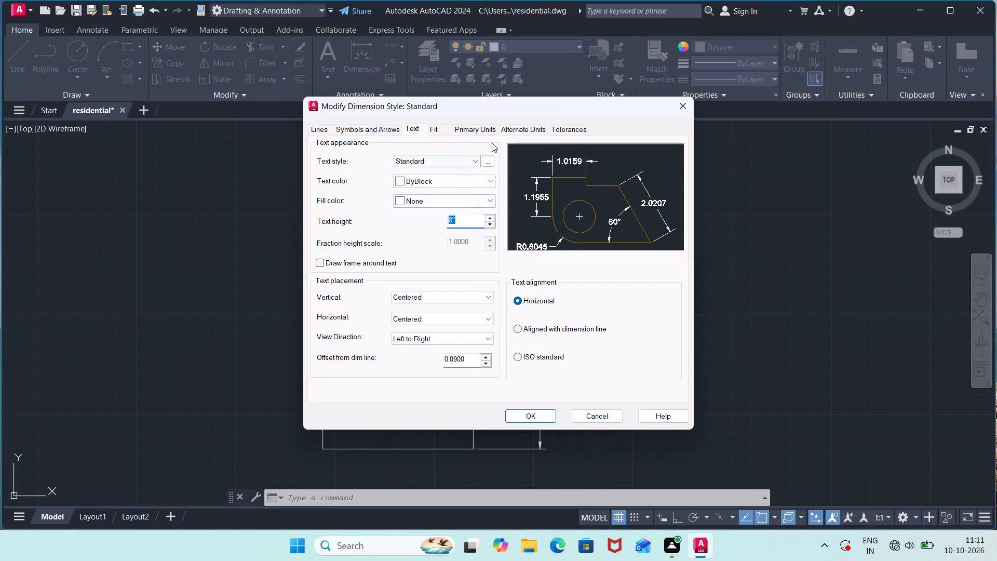
click(479, 126)
click(486, 123)
click(531, 412)
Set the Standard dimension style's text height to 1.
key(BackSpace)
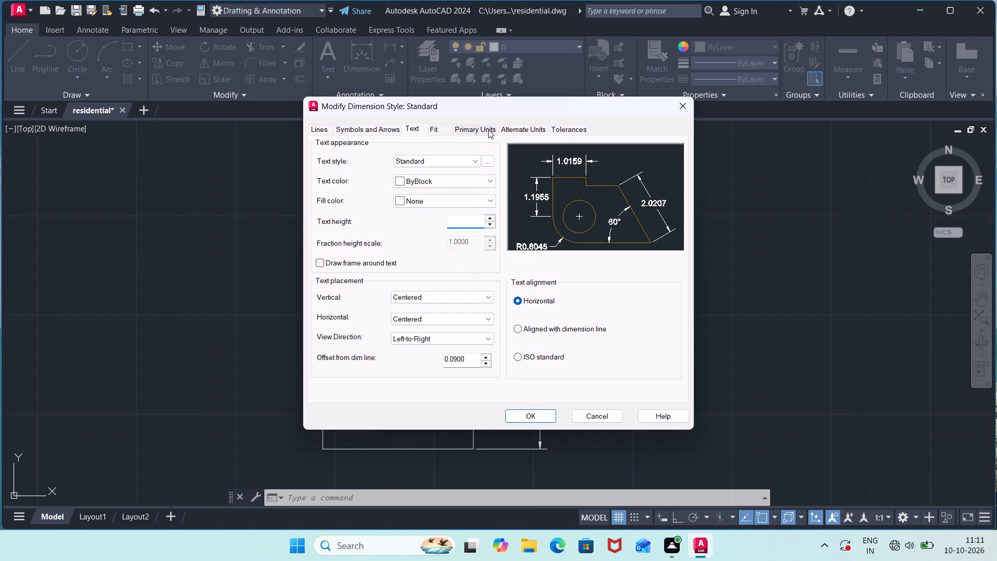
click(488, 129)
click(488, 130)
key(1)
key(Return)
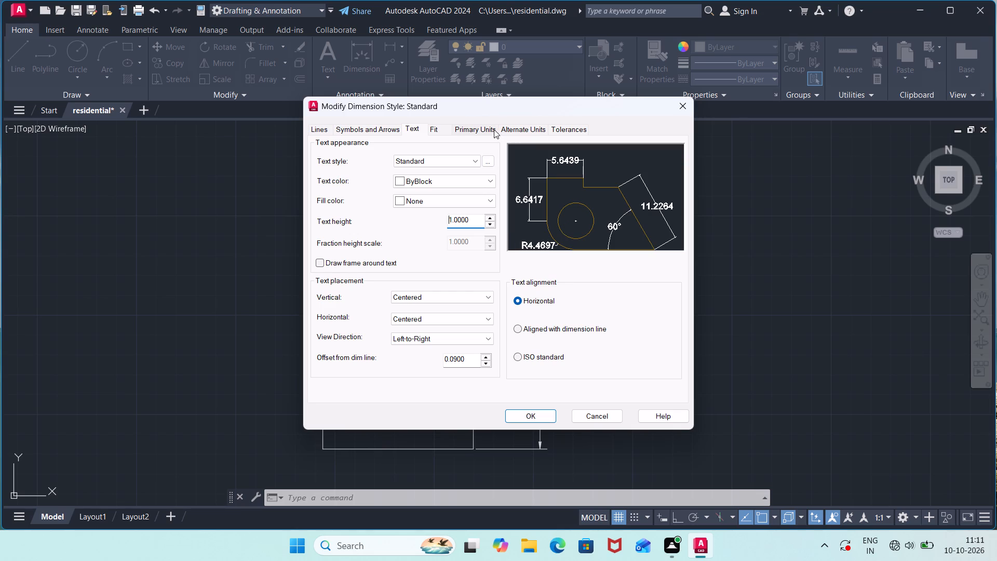
Set the Standard dimension style's linear unit format to Engineering.
click(494, 129)
click(481, 154)
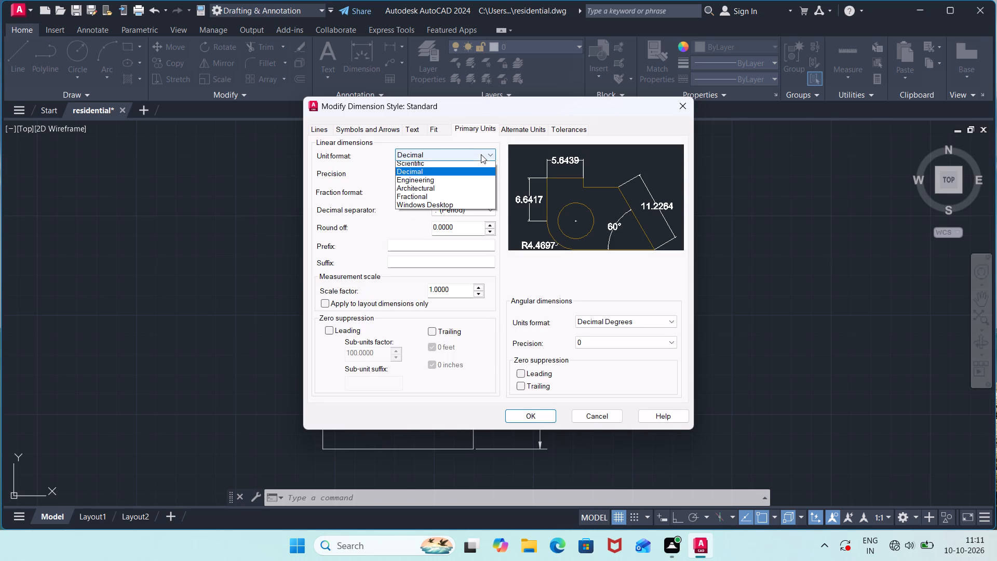
click(480, 181)
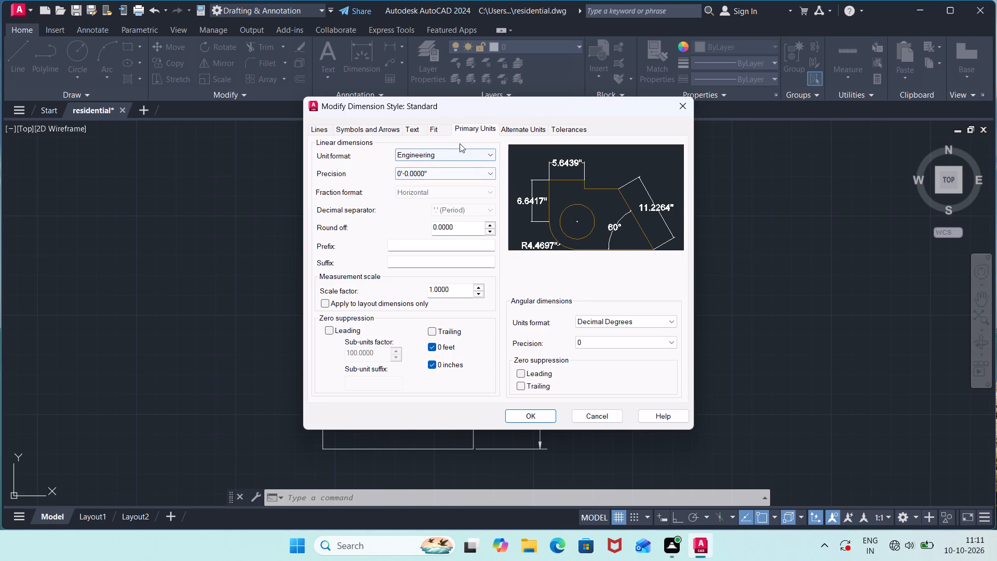
Set the Standard dimension style's text height to 8 and apply the style changes.
click(416, 130)
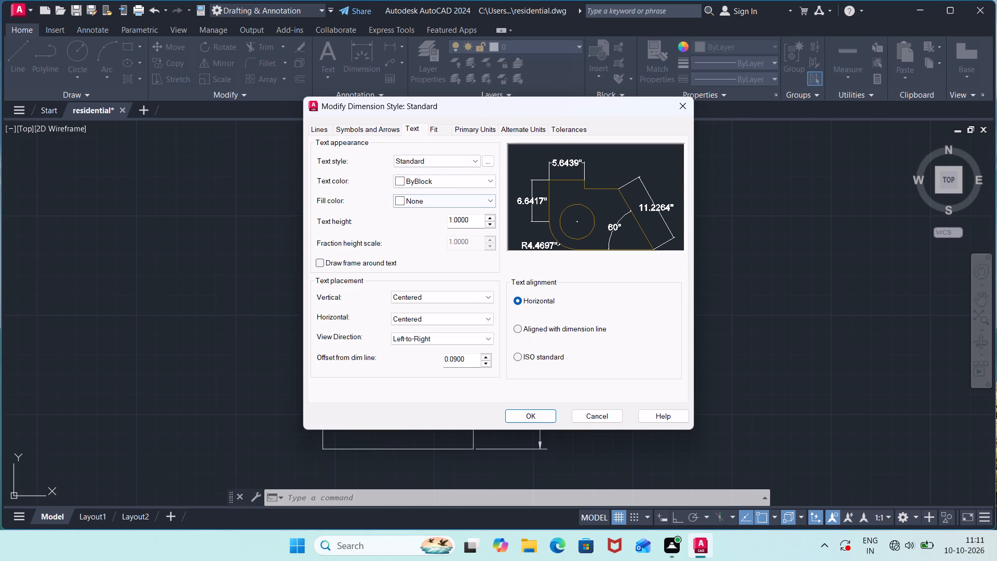
click(475, 221)
key(8)
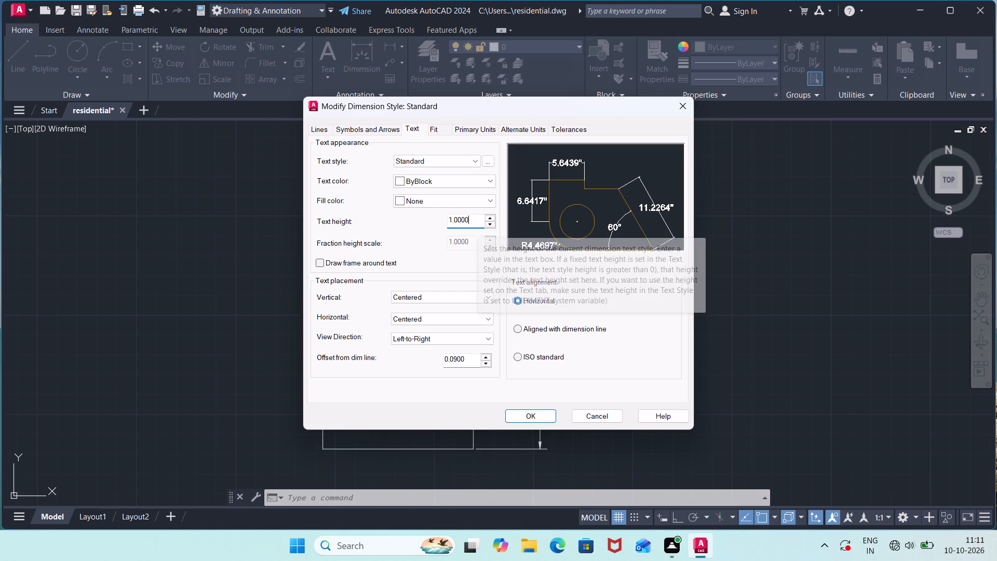
key(shift+quotedbl)
key(Return)
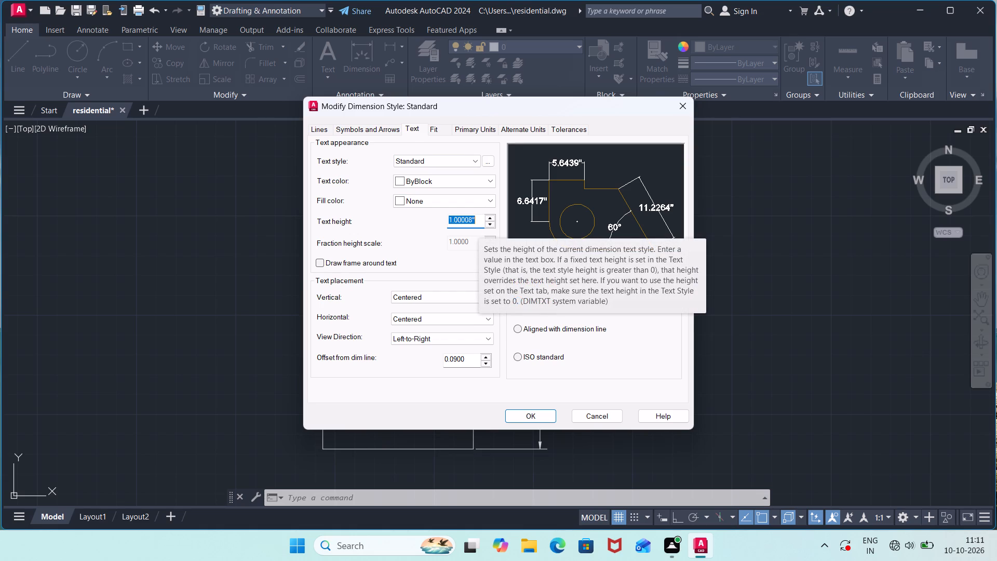
key(BackSpace)
key(BackSpace)
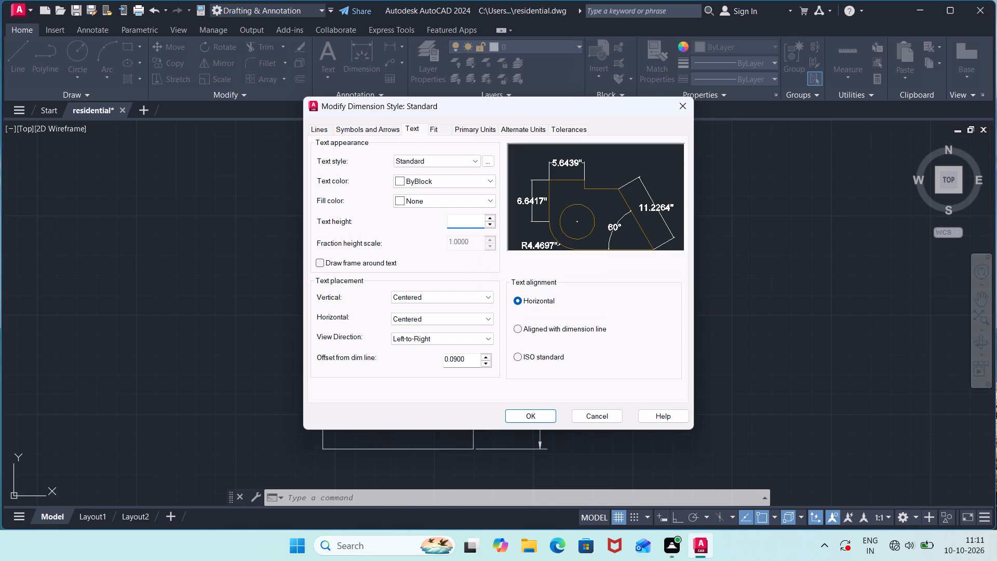
text(8")
key(Return)
key(BackSpace)
key(8)
key(Return)
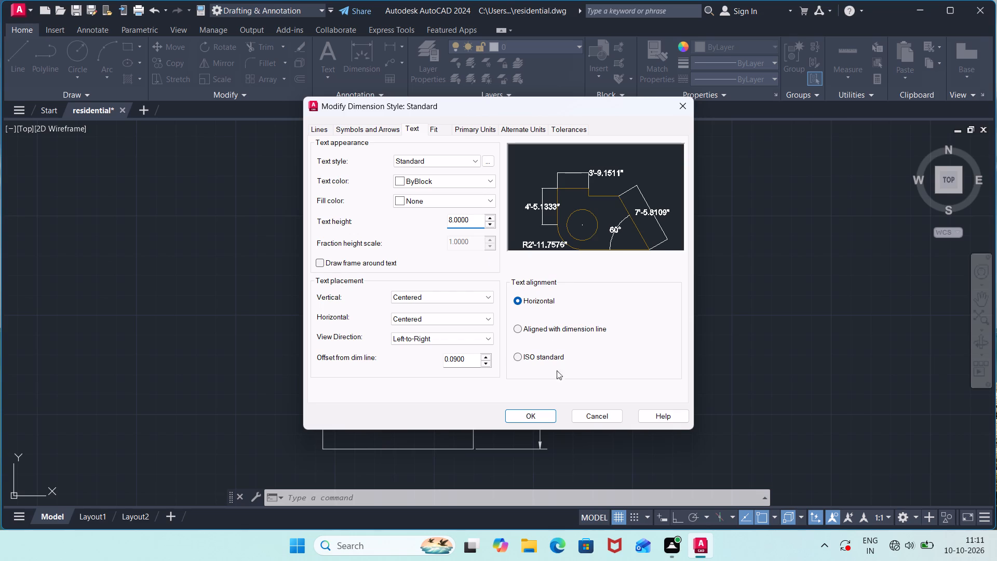
click(535, 419)
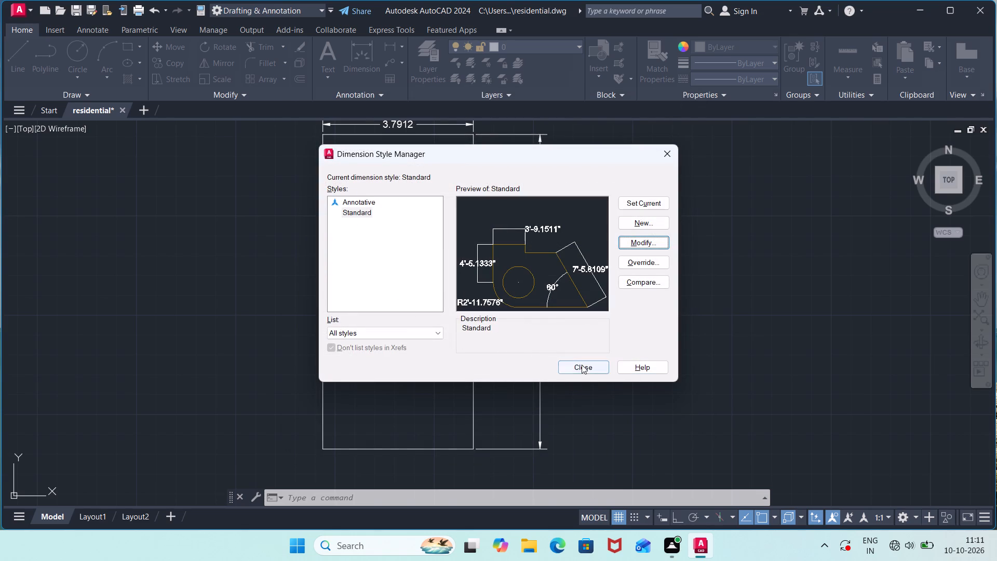
click(581, 366)
Erase the rectangle together with its two linear dimensions.
scroll(473, 300, down, 4)
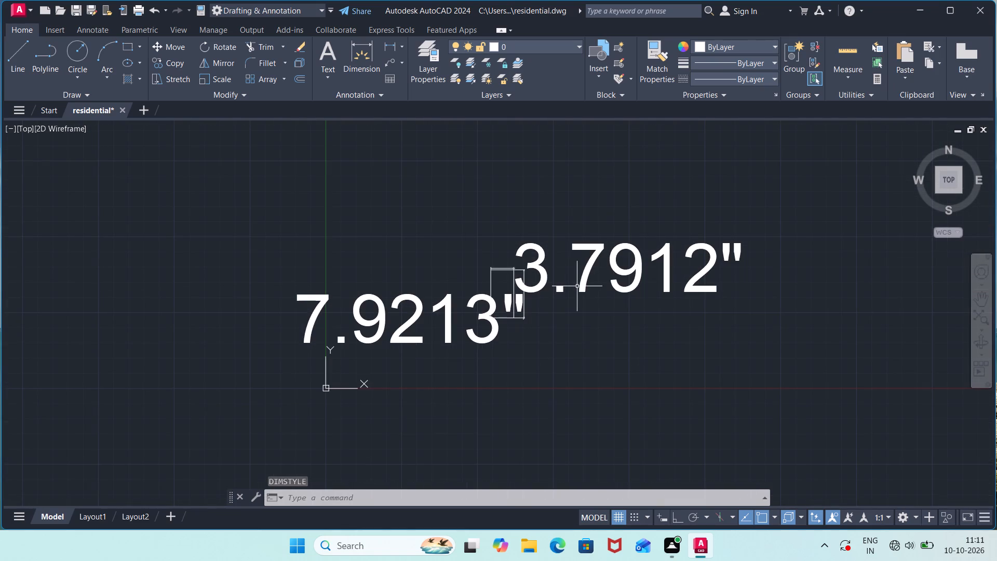
scroll(577, 286, up, 1)
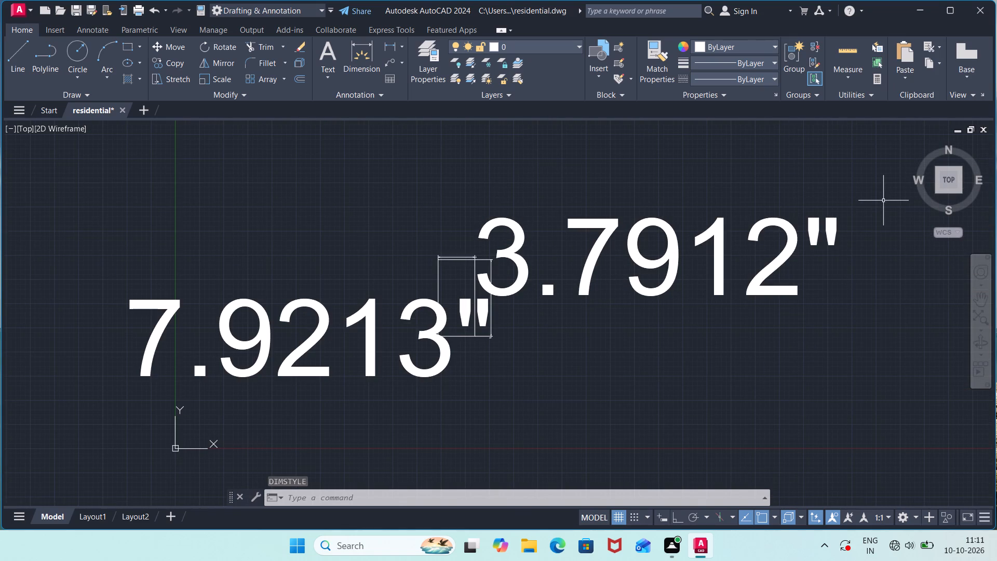
click(882, 201)
click(94, 404)
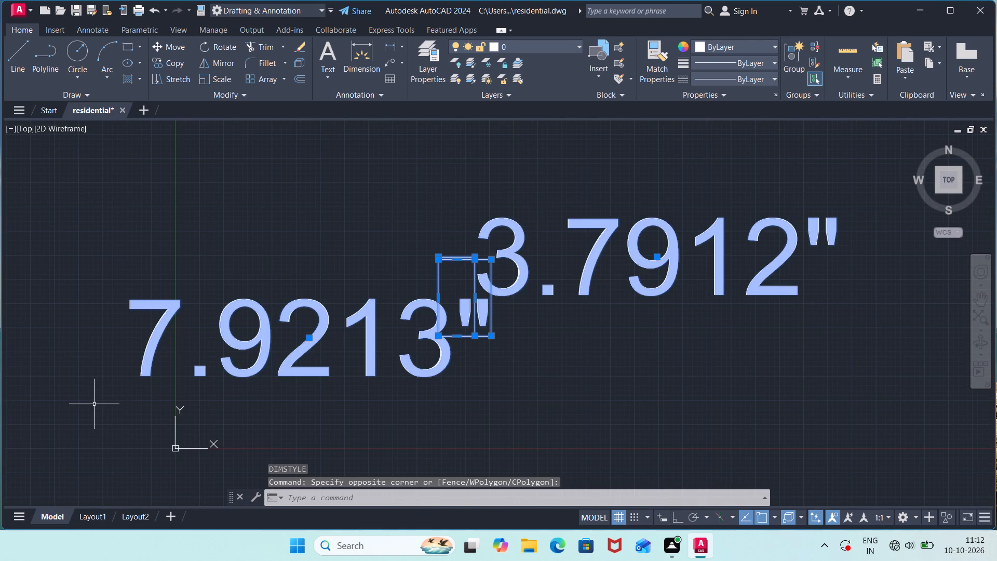
key(Delete)
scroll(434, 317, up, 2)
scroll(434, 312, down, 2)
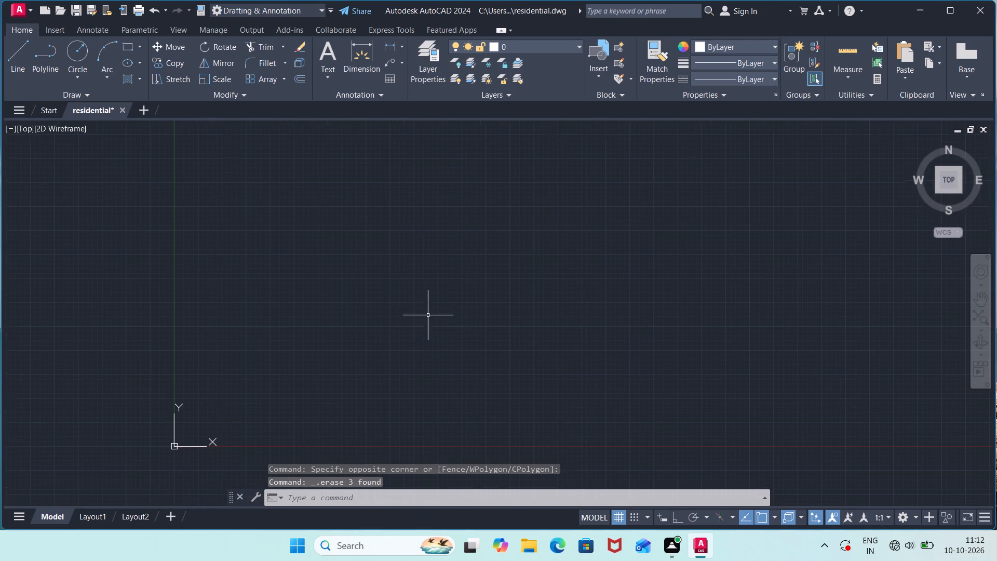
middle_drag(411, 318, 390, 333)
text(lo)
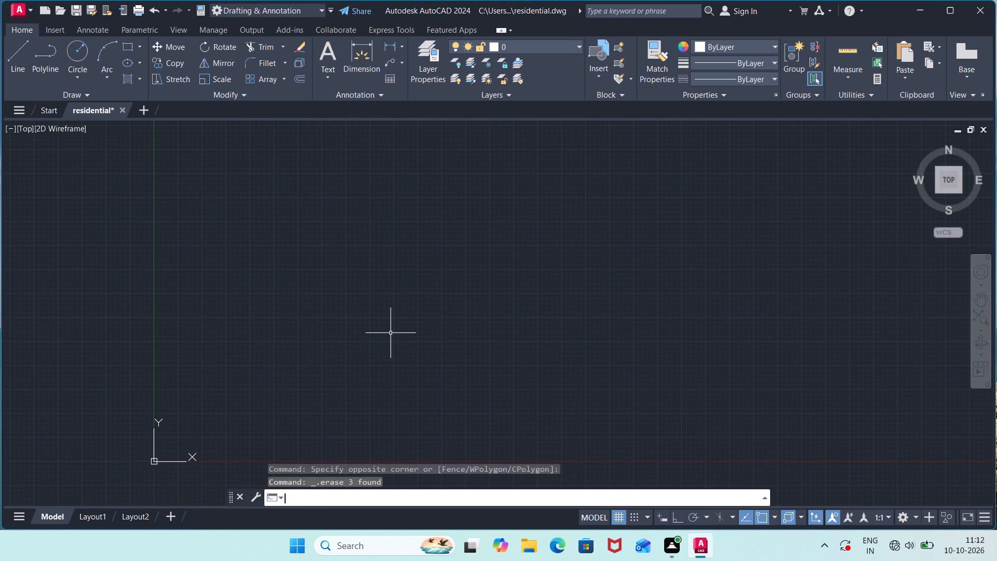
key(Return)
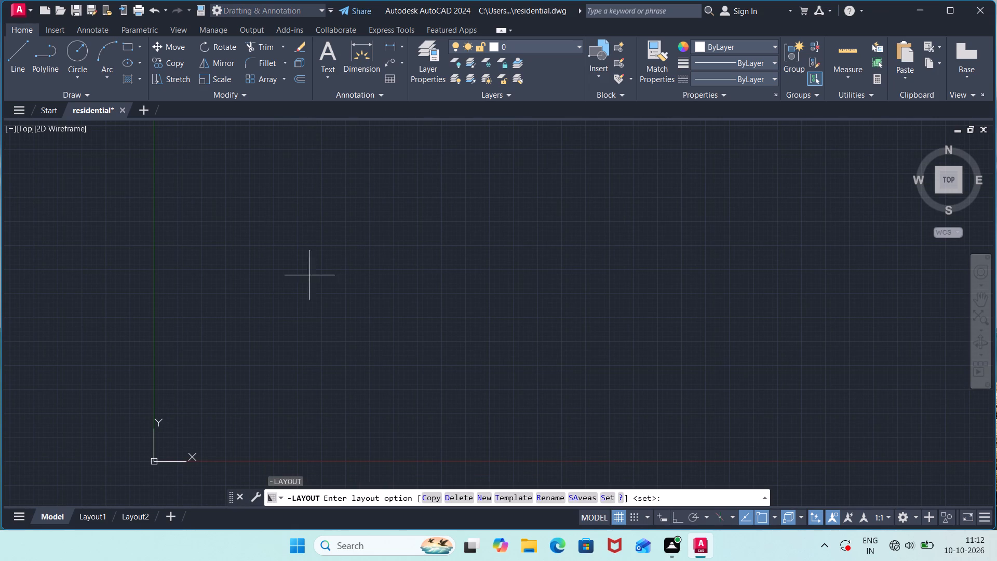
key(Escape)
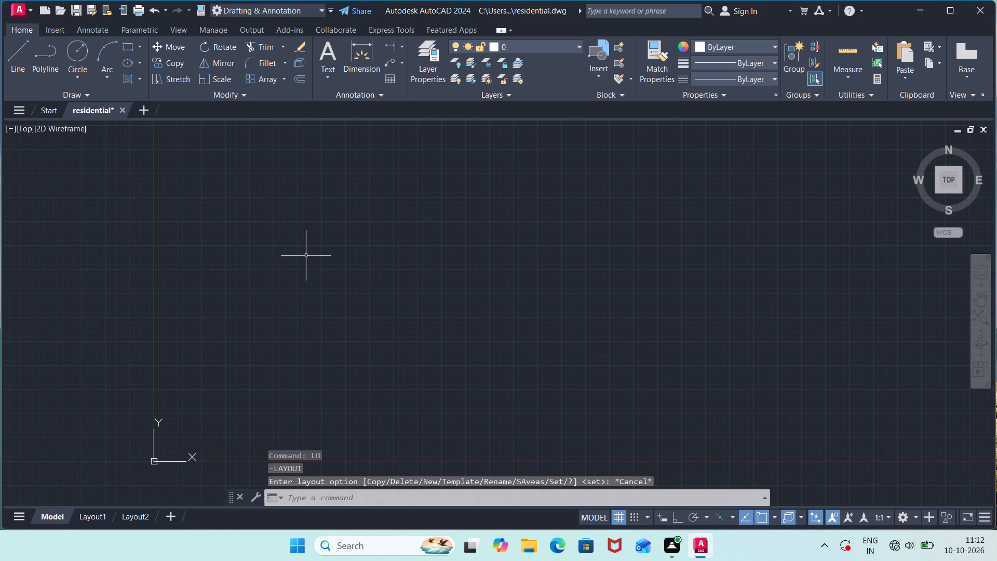
Start a line in the empty drawing area, turn Ortho mode on and try to enter a horizontal length of 44'3".
key(l)
key(Return)
click(312, 235)
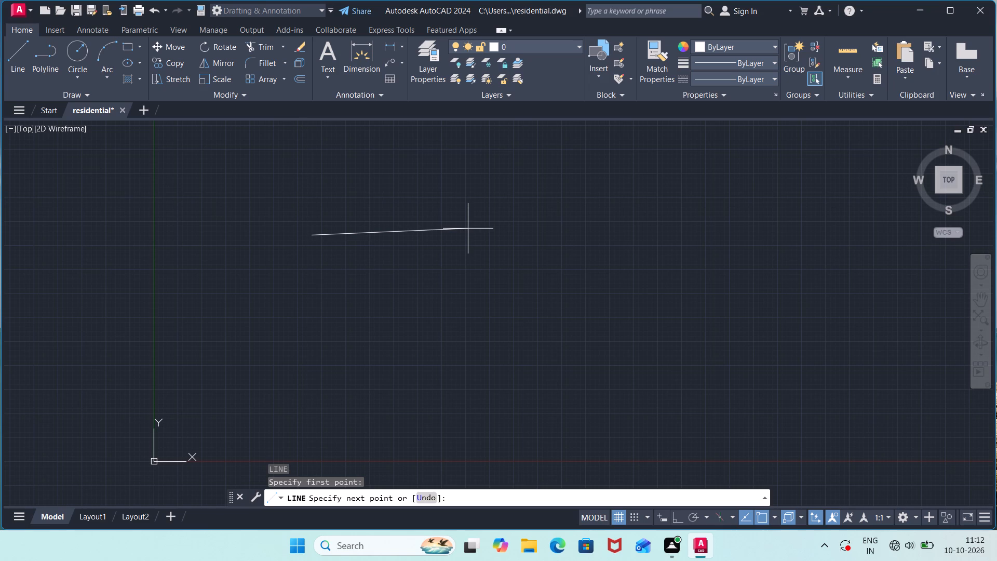
key(F8)
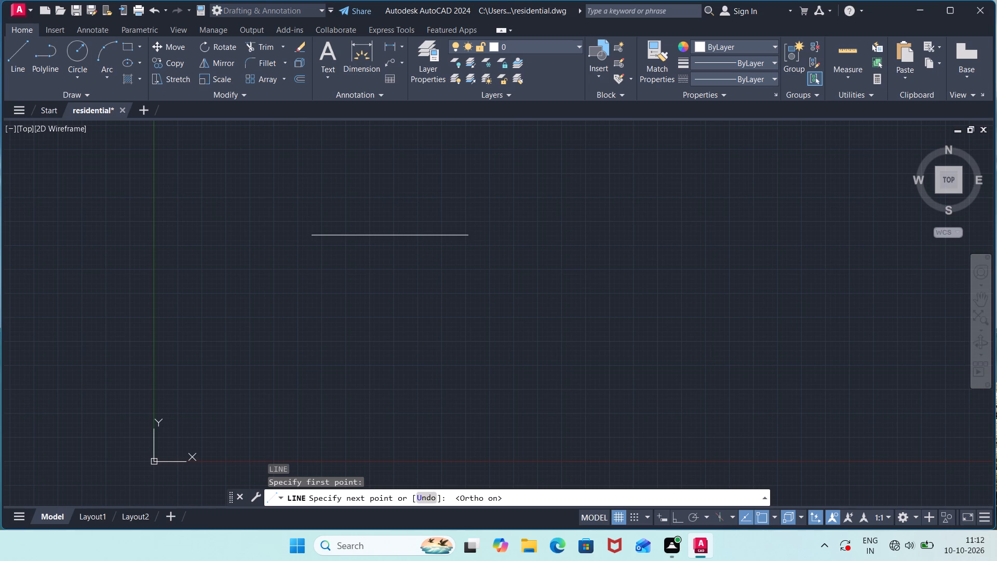
key(4)
key(3)
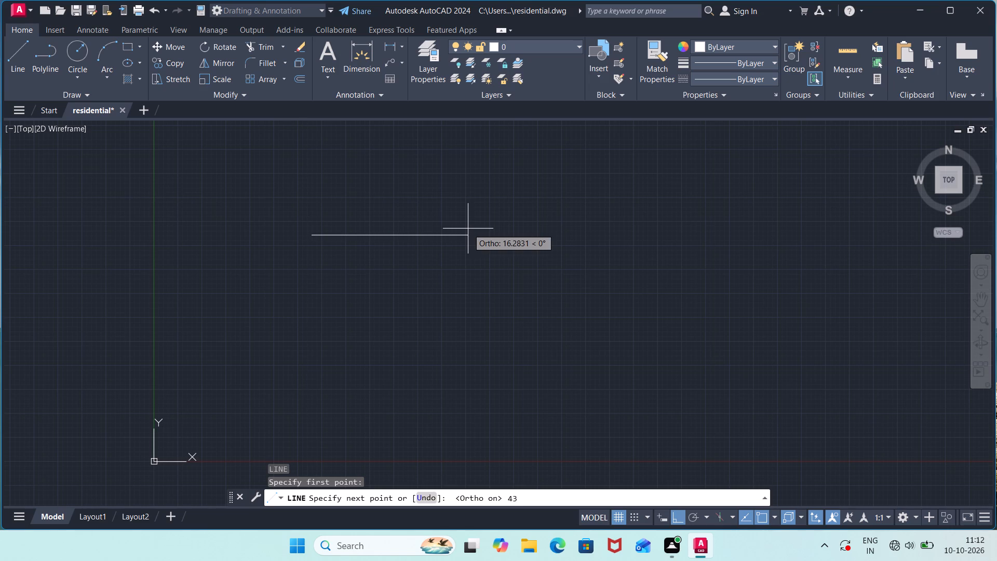
key(apostrophe)
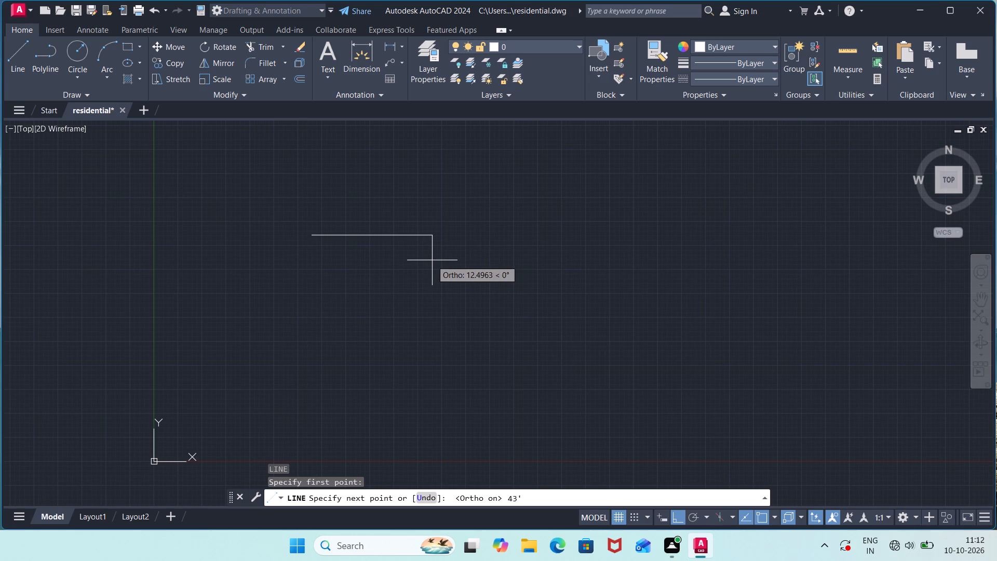
key(BackSpace)
key(BackSpace)
text(4'3")
key(Return)
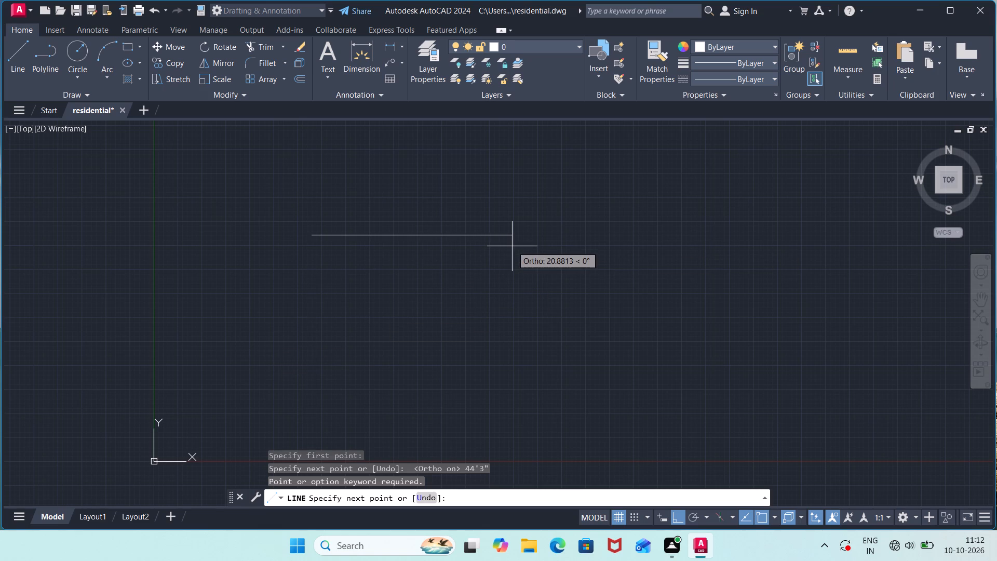
key(Escape)
key(Escape)
key(Escape)
key(Escape)
key(Escape)
key(Escape)
key(Escape)
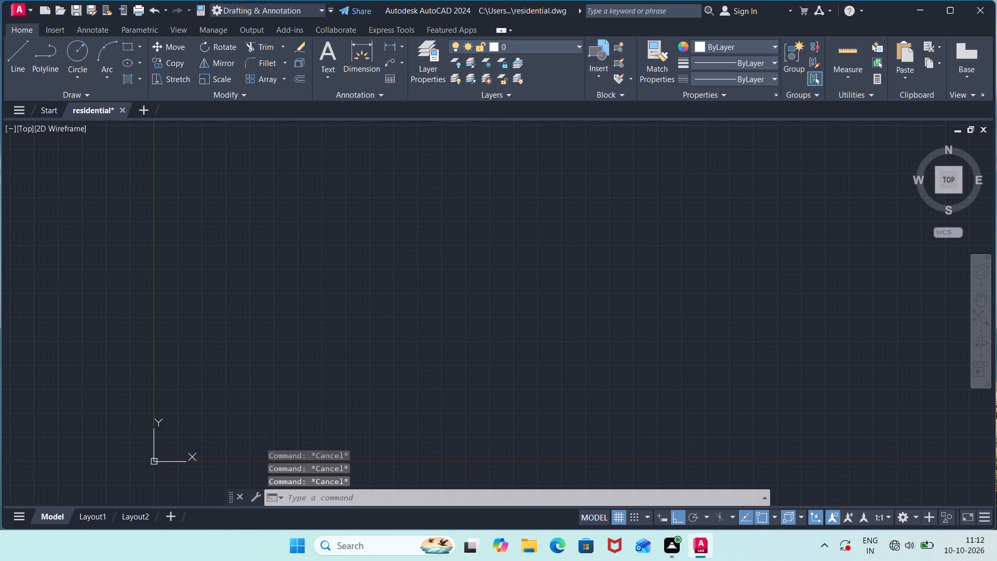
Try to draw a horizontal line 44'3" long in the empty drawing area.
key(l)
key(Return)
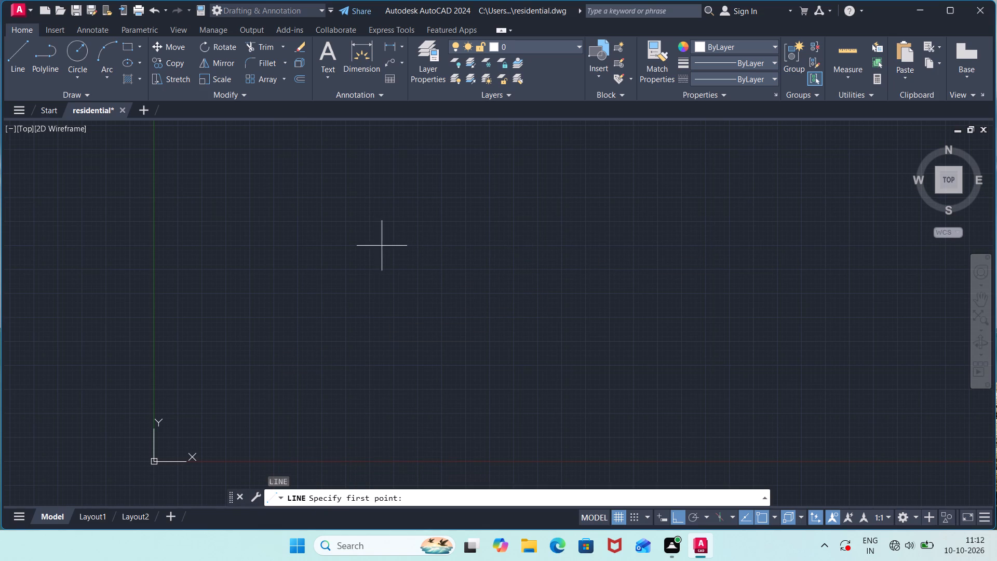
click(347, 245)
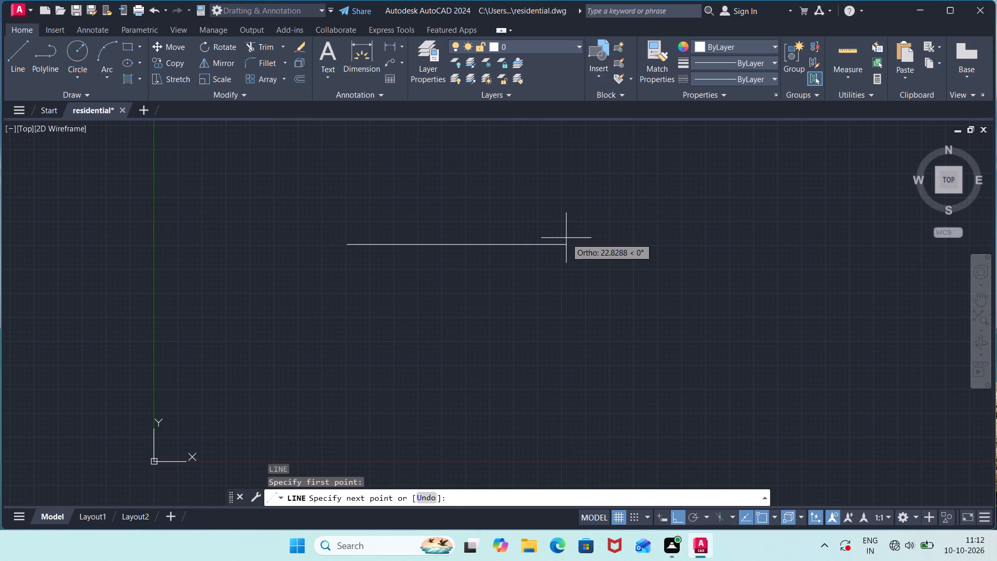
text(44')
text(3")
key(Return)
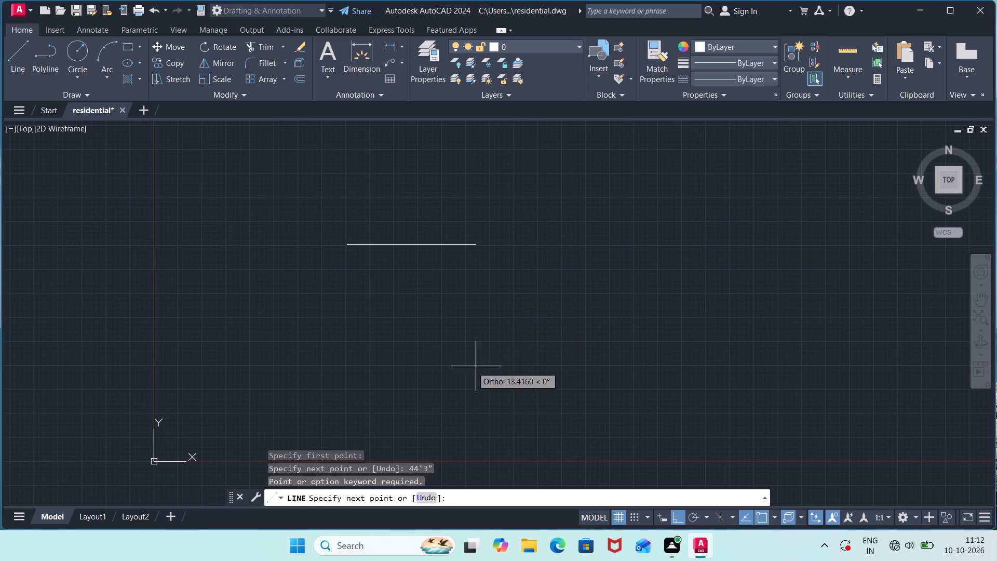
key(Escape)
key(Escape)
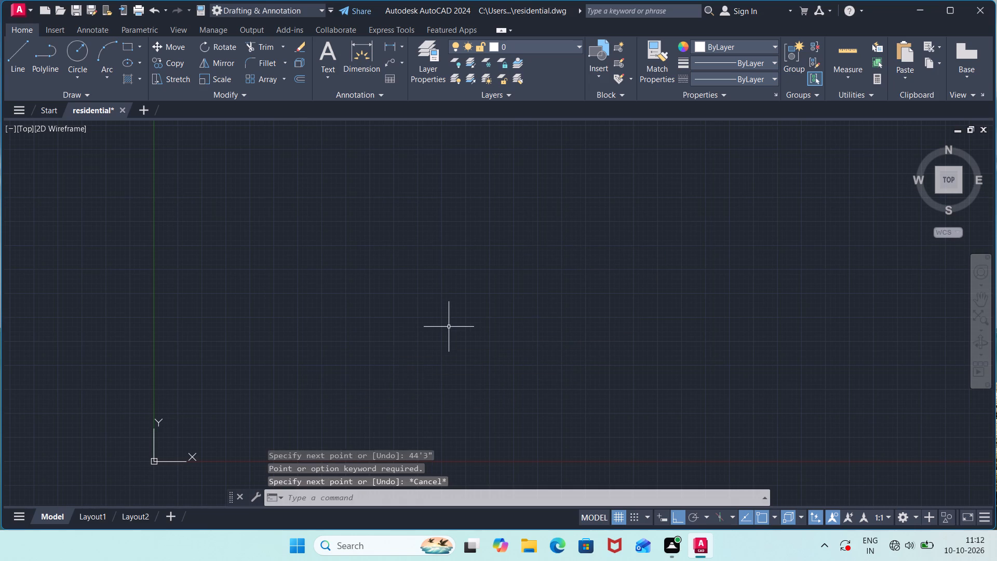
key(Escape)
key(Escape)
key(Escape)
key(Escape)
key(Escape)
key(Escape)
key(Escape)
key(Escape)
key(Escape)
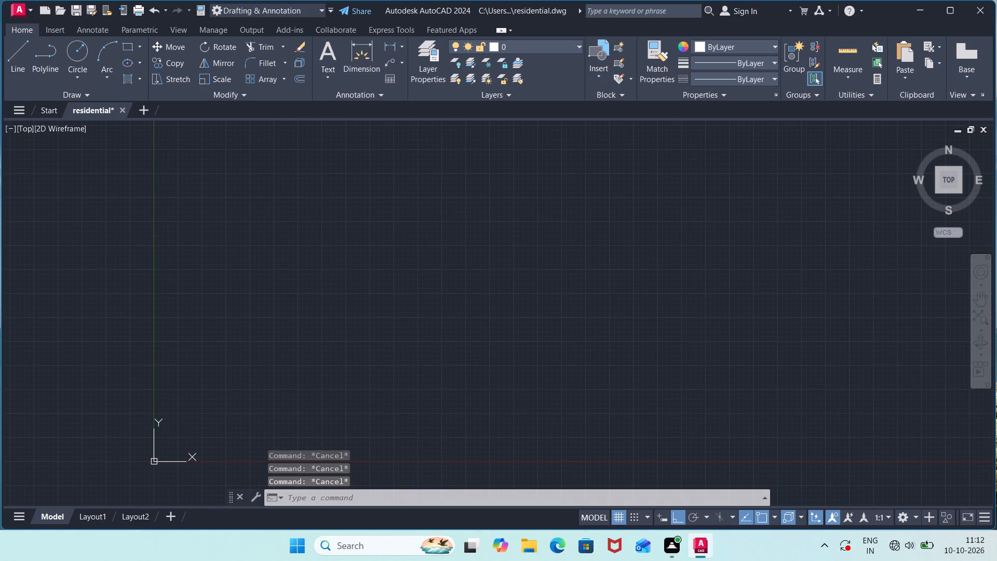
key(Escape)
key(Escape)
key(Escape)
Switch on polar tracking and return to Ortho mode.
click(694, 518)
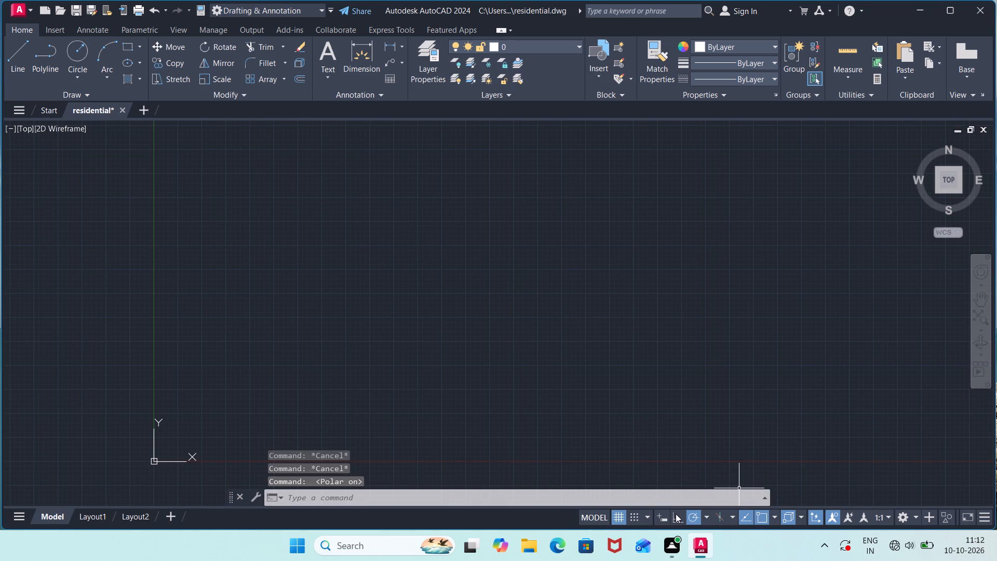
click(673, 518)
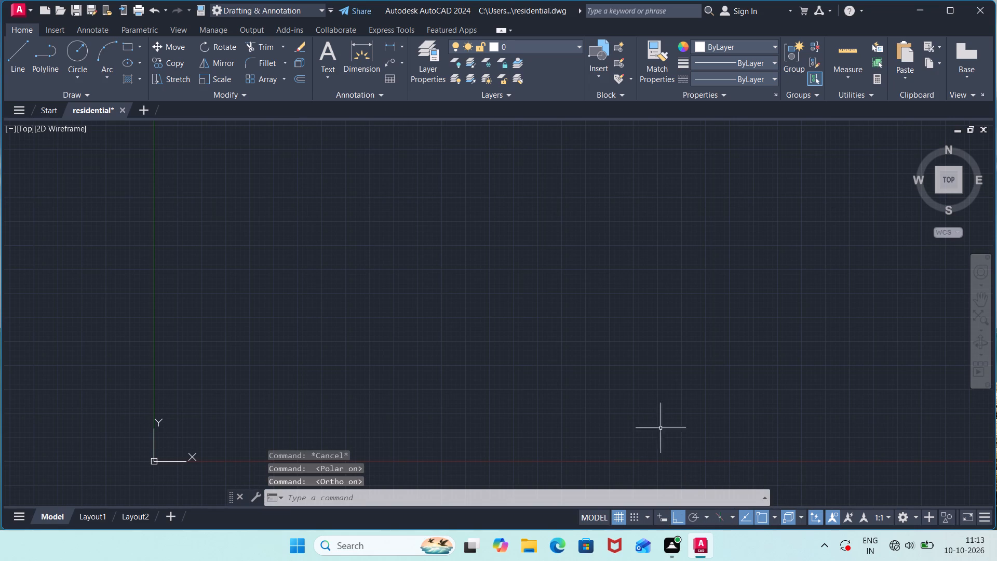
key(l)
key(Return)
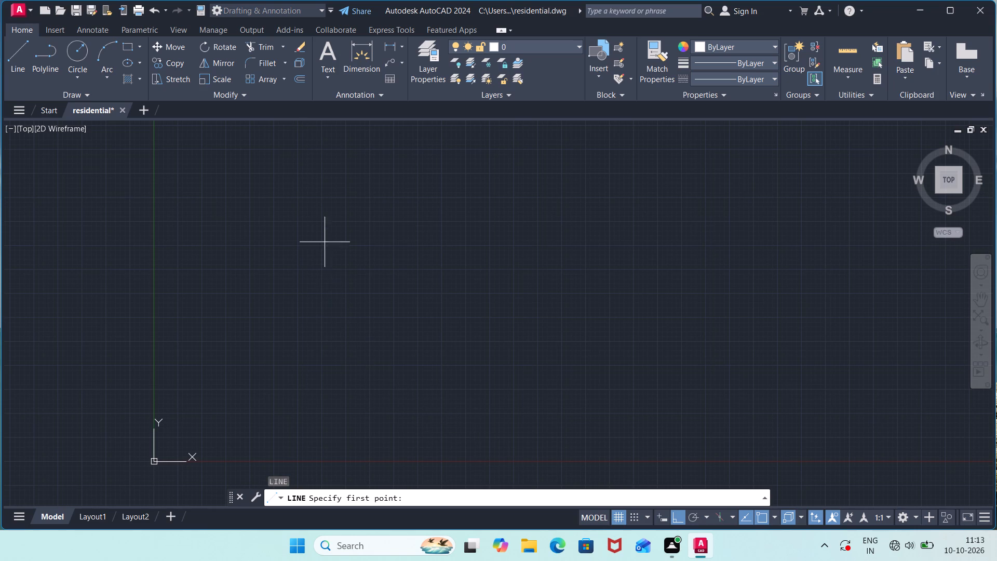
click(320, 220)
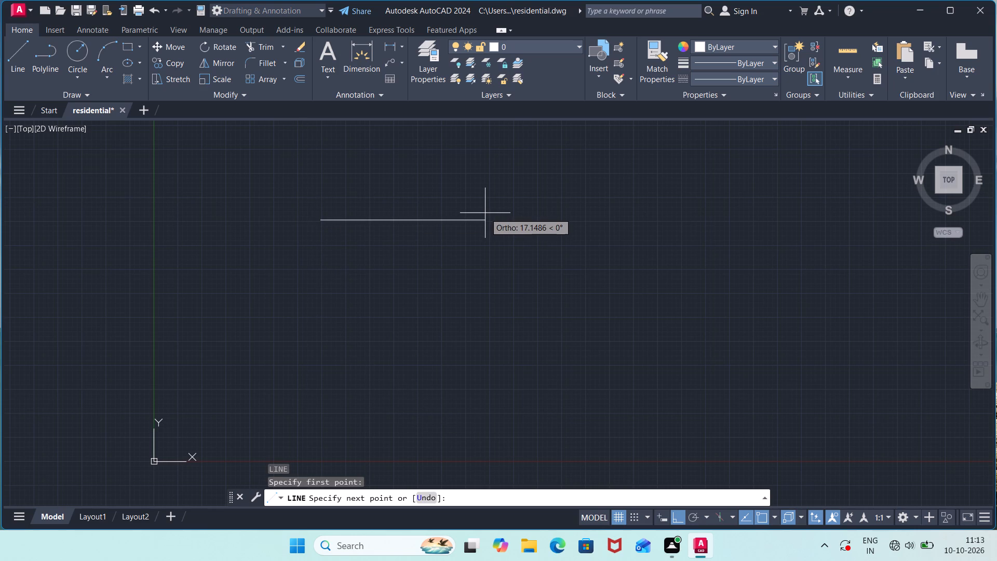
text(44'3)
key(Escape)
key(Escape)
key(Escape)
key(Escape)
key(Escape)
Set the drawing units' length type to Engineering.
key(u)
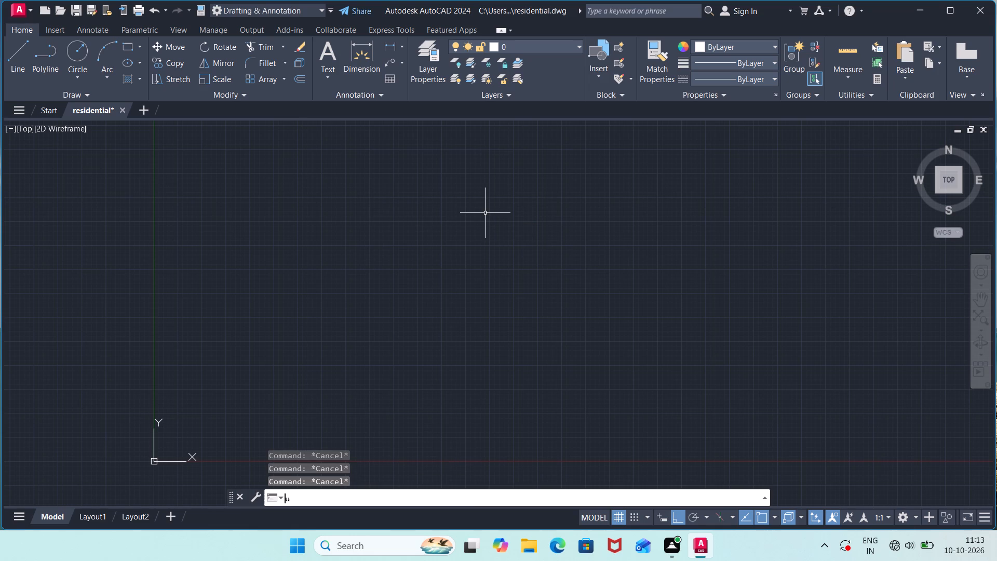
key(n)
key(Return)
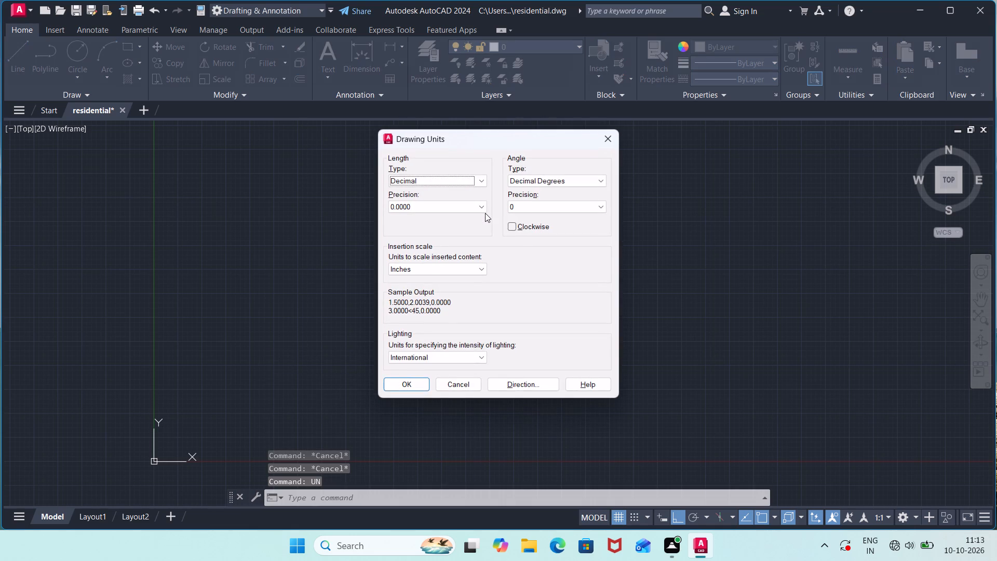
click(483, 183)
click(480, 205)
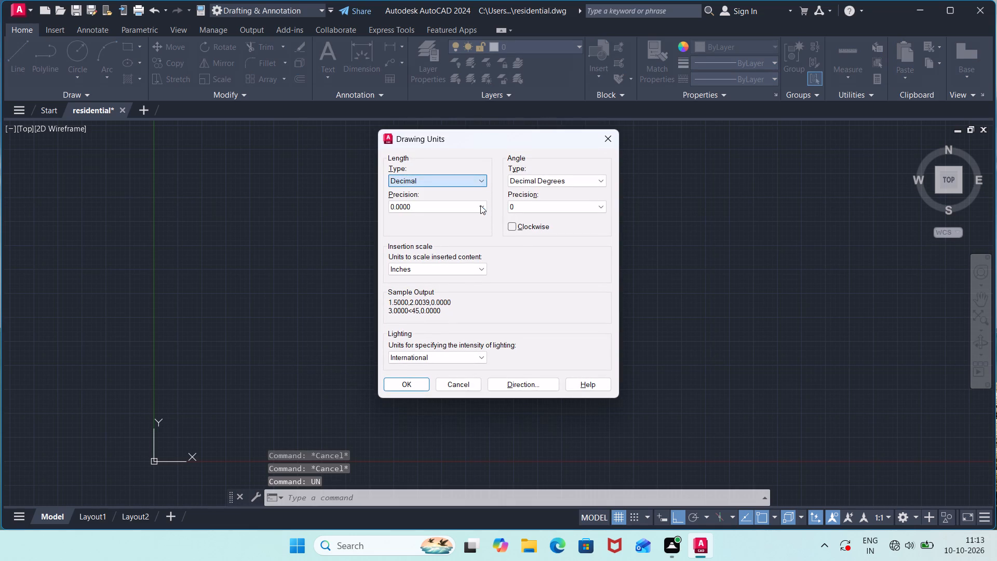
click(414, 381)
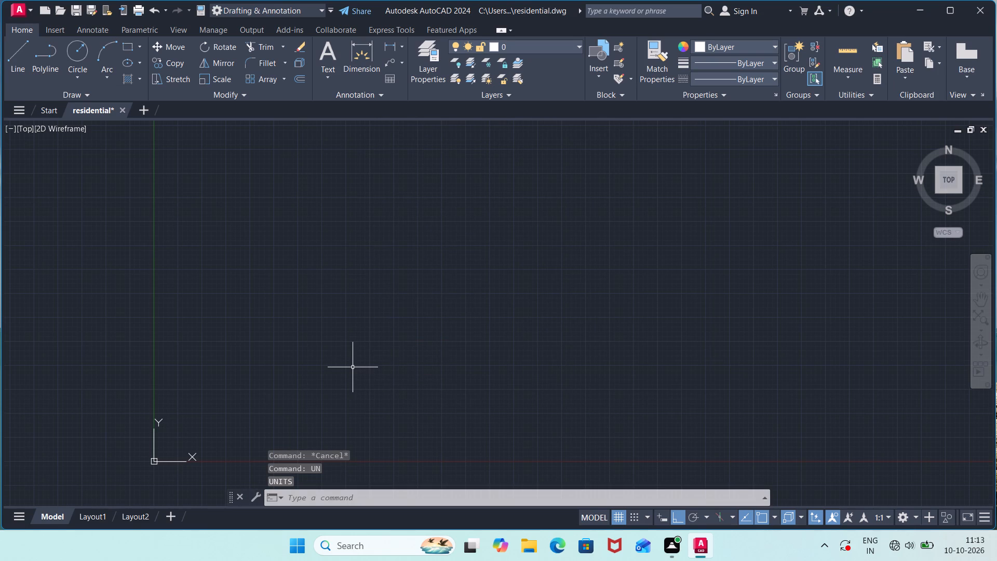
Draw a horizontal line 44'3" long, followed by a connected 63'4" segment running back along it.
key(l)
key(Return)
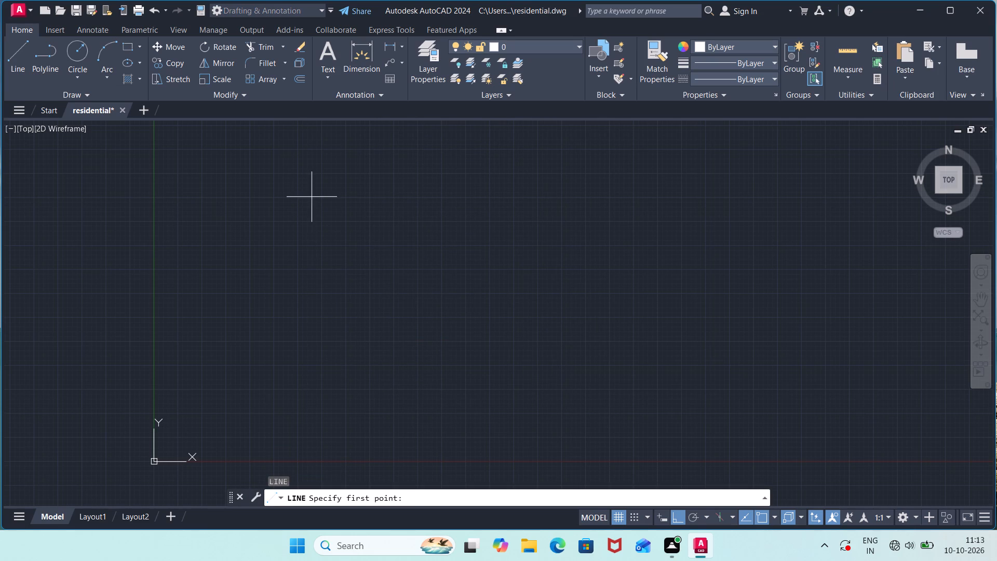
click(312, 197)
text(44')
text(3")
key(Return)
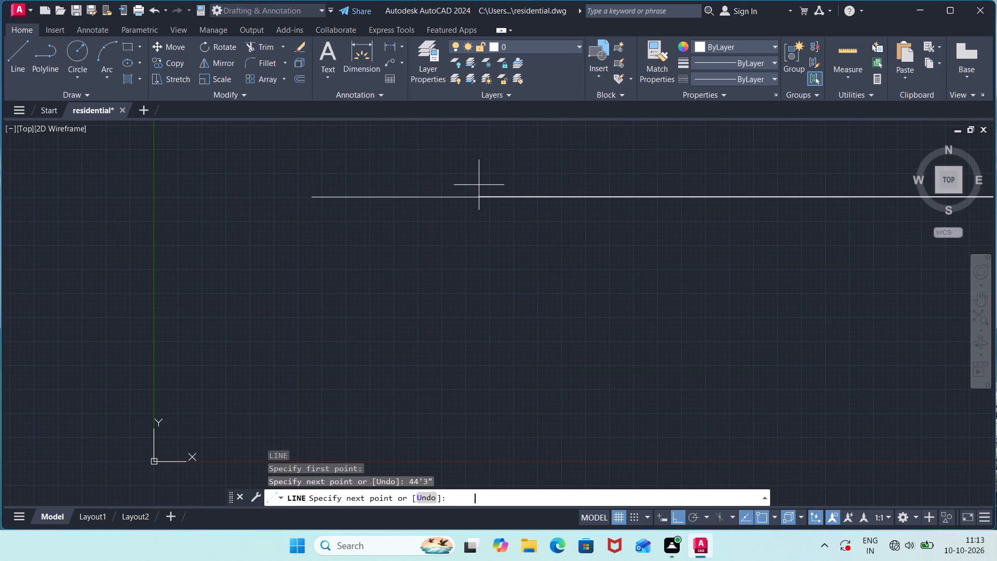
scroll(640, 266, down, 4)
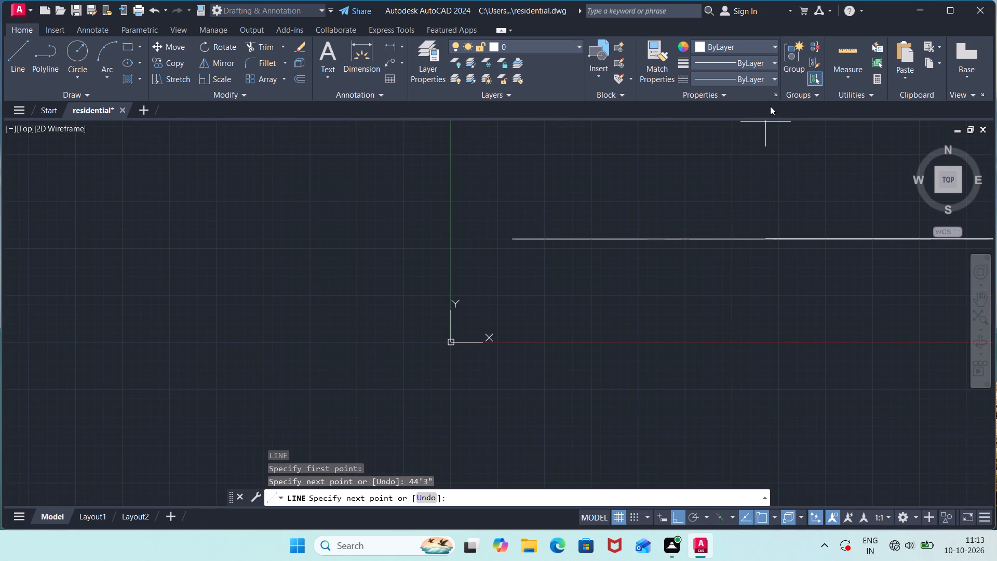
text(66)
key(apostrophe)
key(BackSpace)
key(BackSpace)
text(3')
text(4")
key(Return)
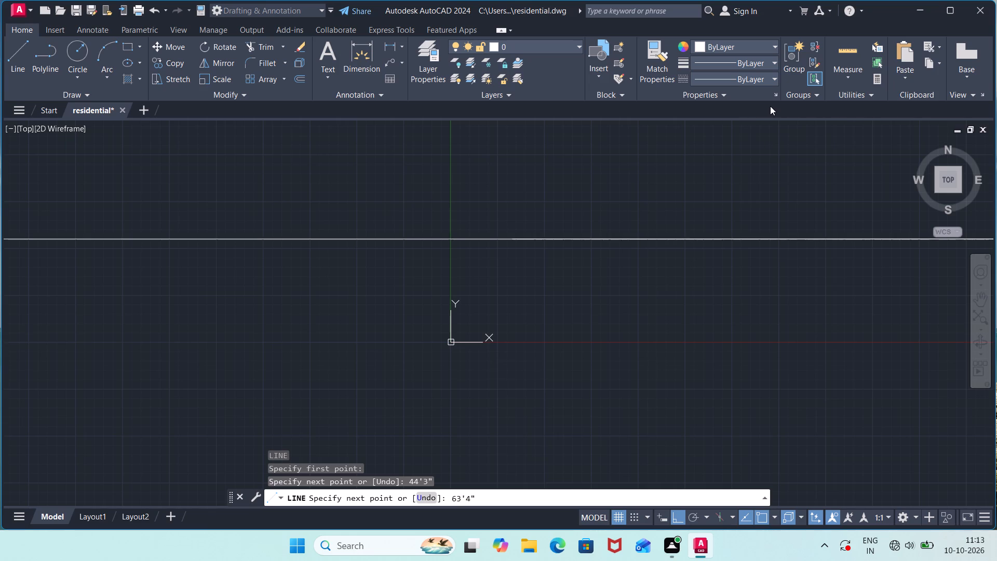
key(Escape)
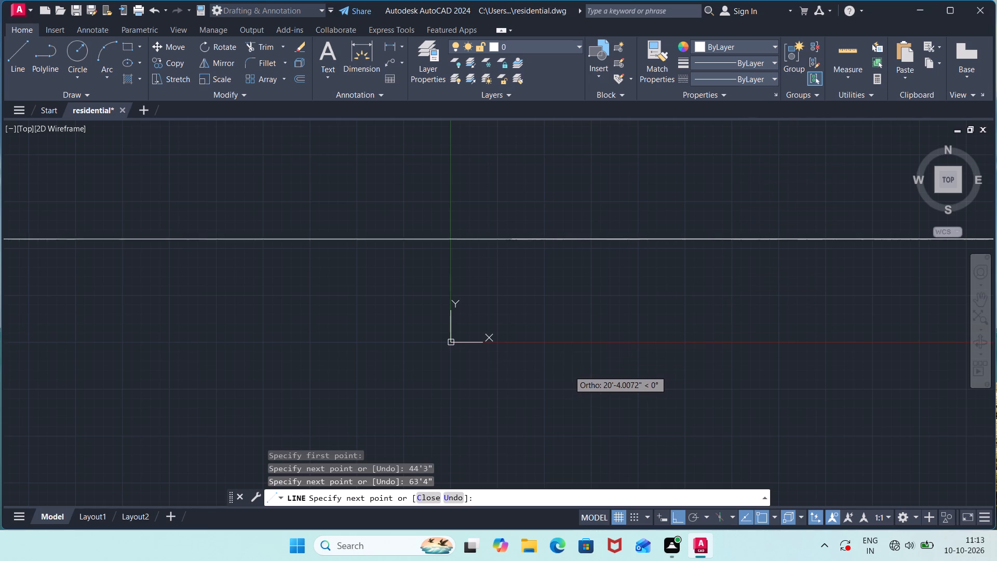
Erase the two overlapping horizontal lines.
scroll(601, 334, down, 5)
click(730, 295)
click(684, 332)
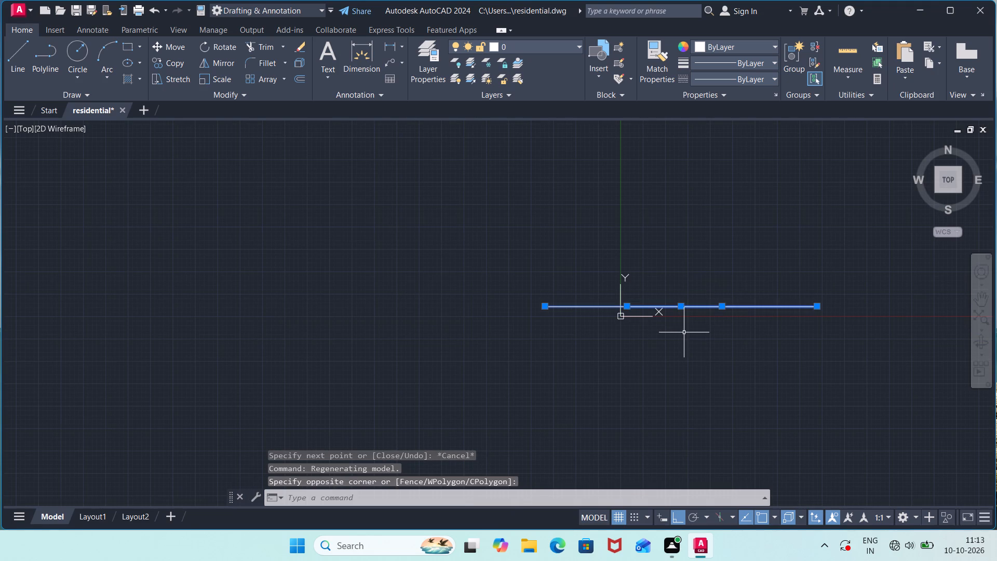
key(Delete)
Draw a closed rectangular outline with lines: 44'3" across, 63'4" down, 44'3" back, and up to the start point.
middle_drag(698, 311, 582, 367)
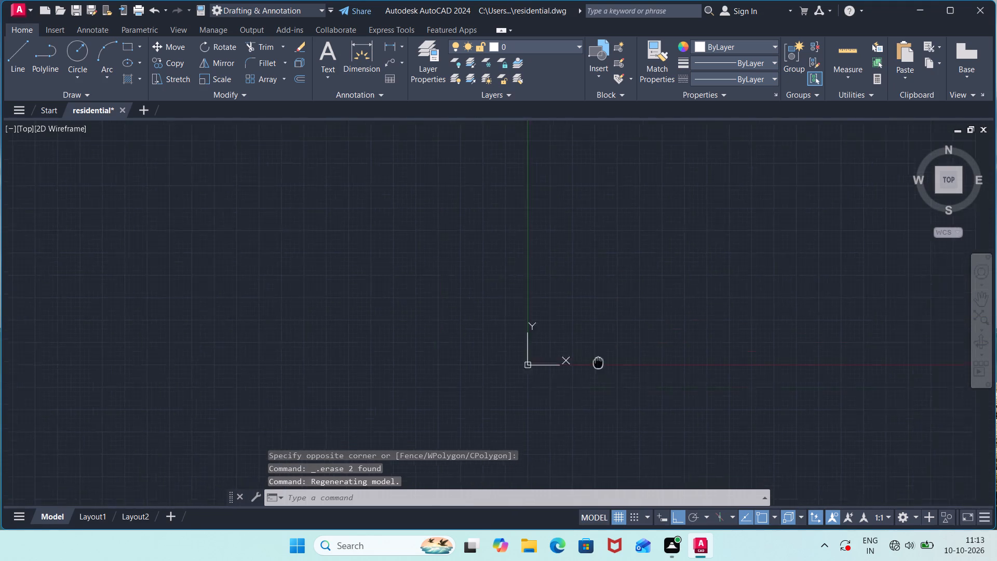
middle_drag(582, 367, 71, 485)
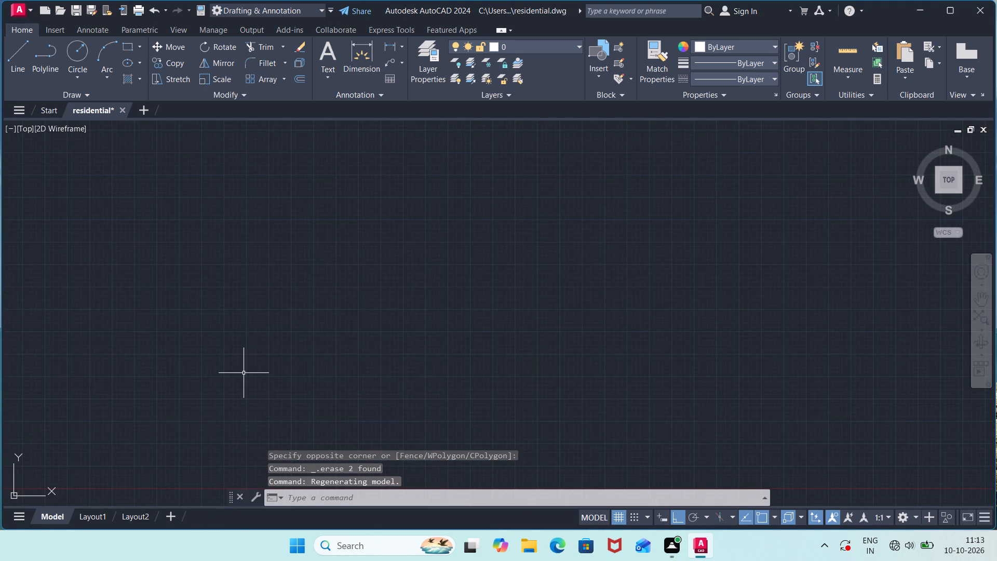
key(l)
key(Return)
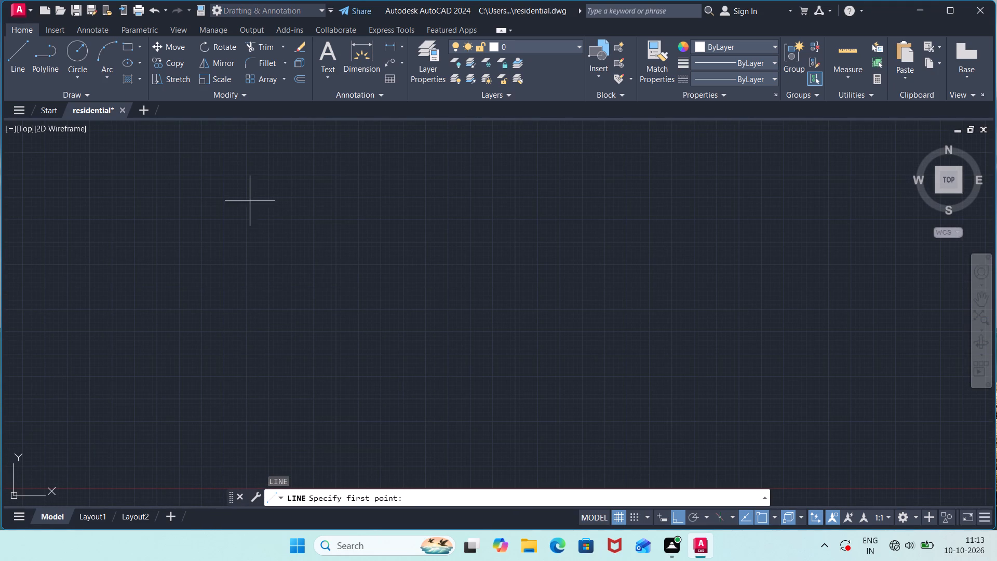
click(250, 201)
text(44'3")
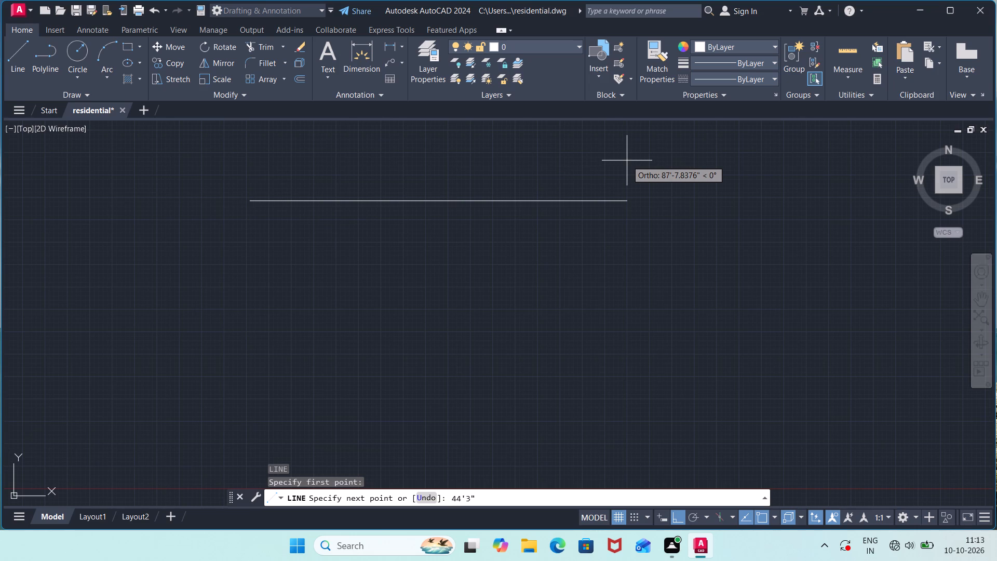
key(Return)
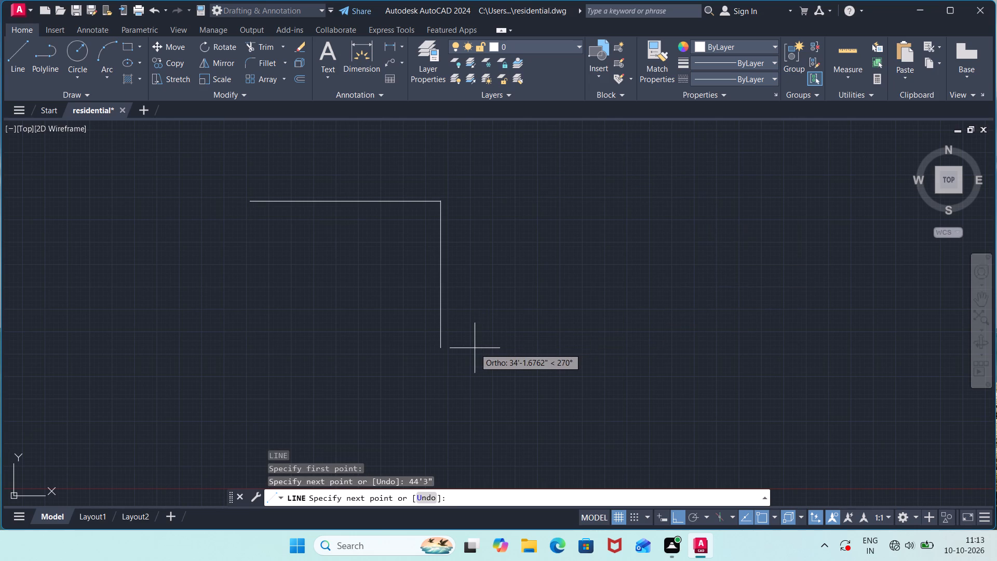
text(63'4")
key(Return)
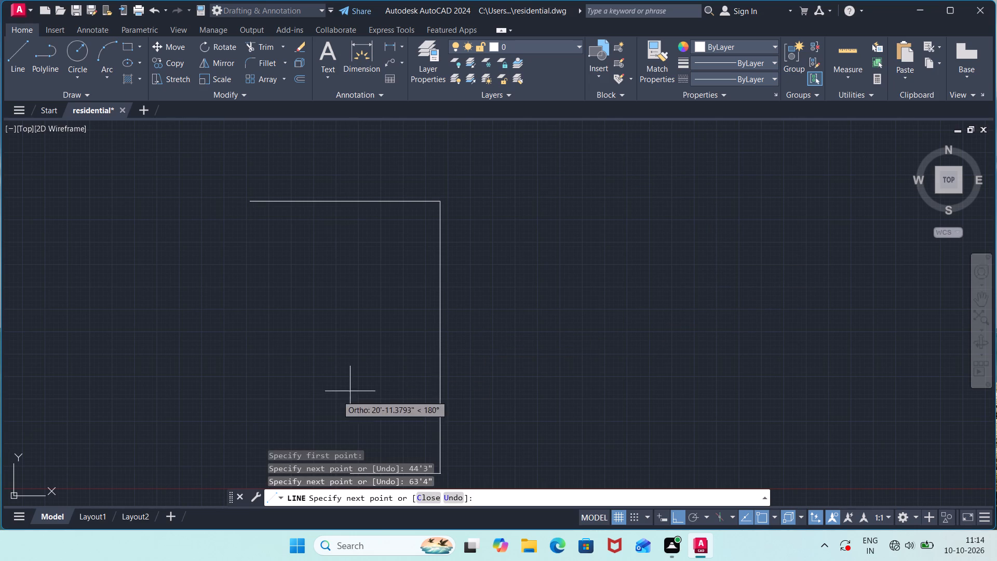
text(44')
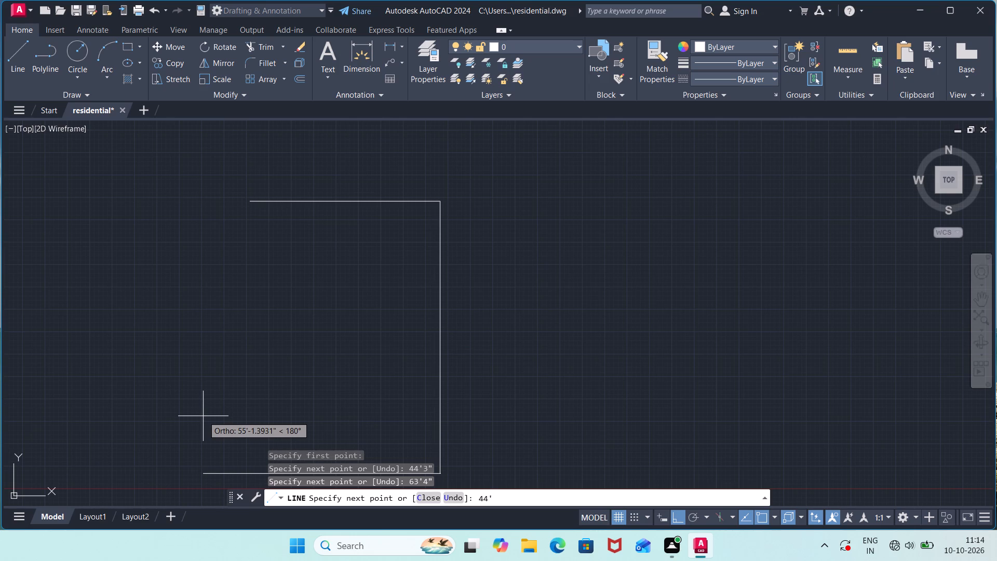
text(3")
key(Return)
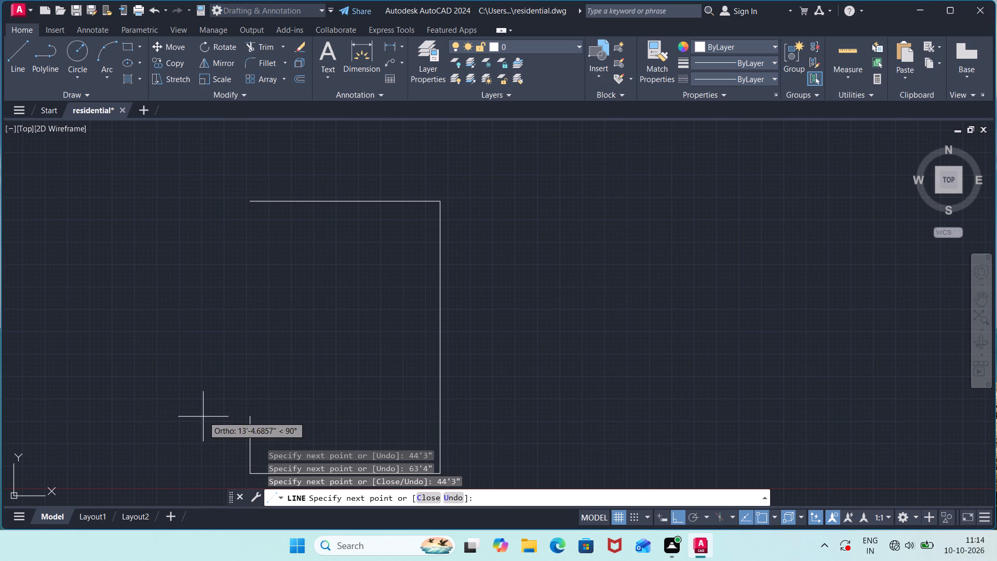
click(250, 201)
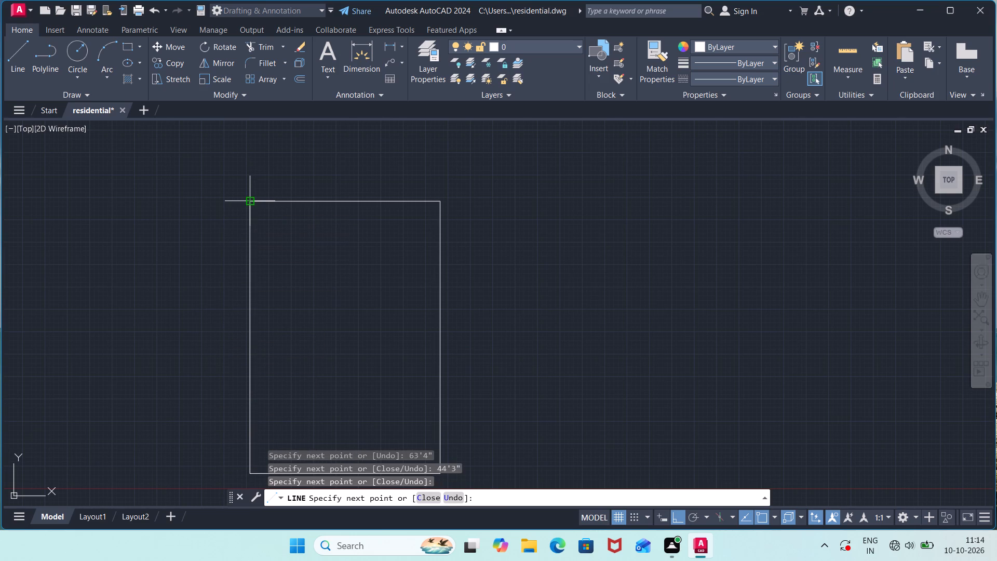
key(Escape)
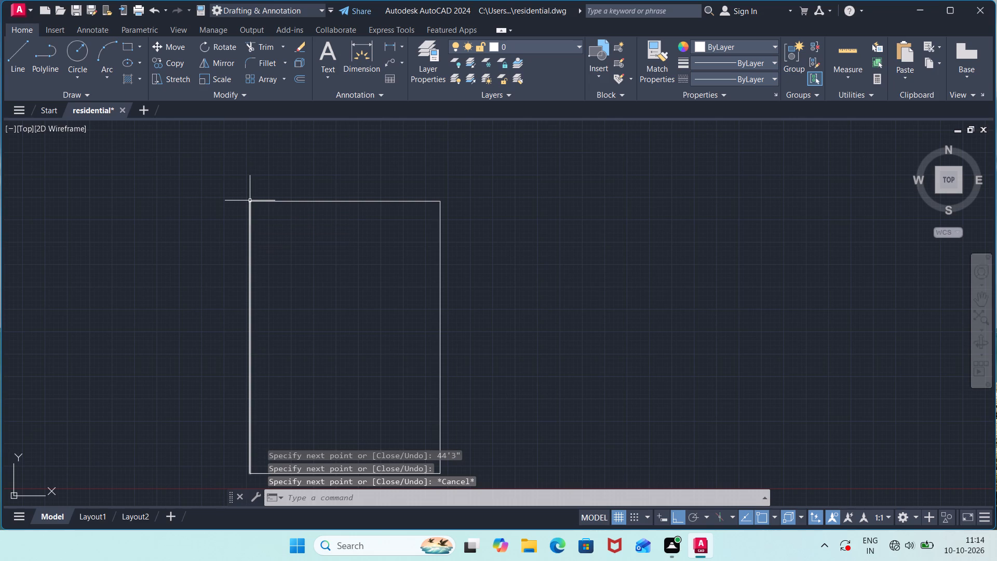
Offset all four sides of the rectangular outline 9" inward.
text(off)
key(Return)
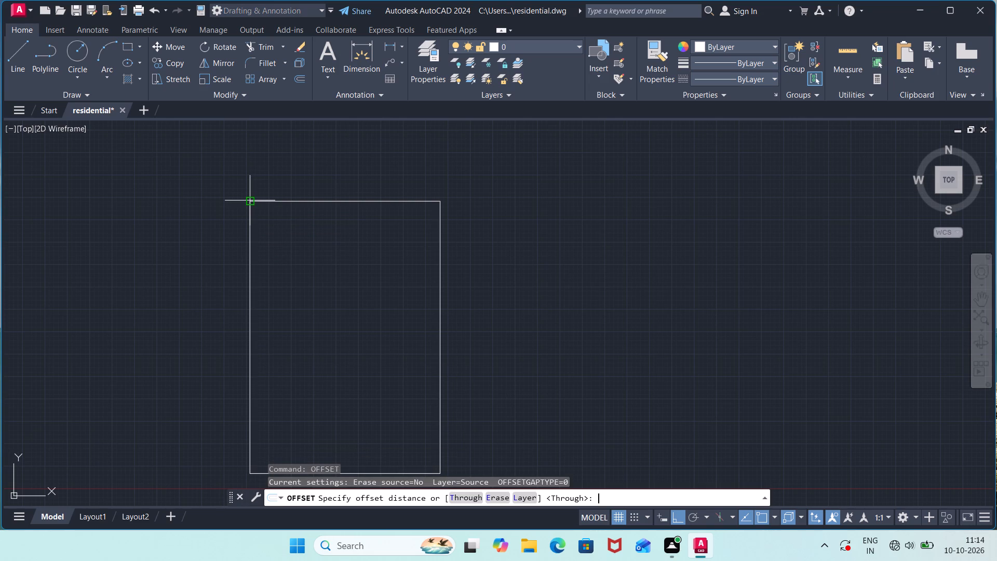
text(9")
key(Return)
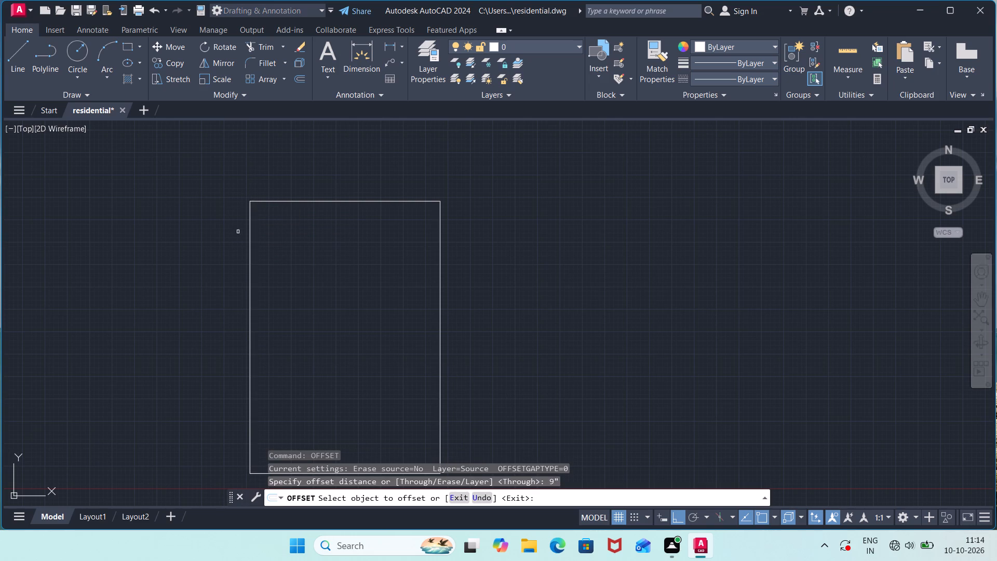
click(251, 262)
click(299, 262)
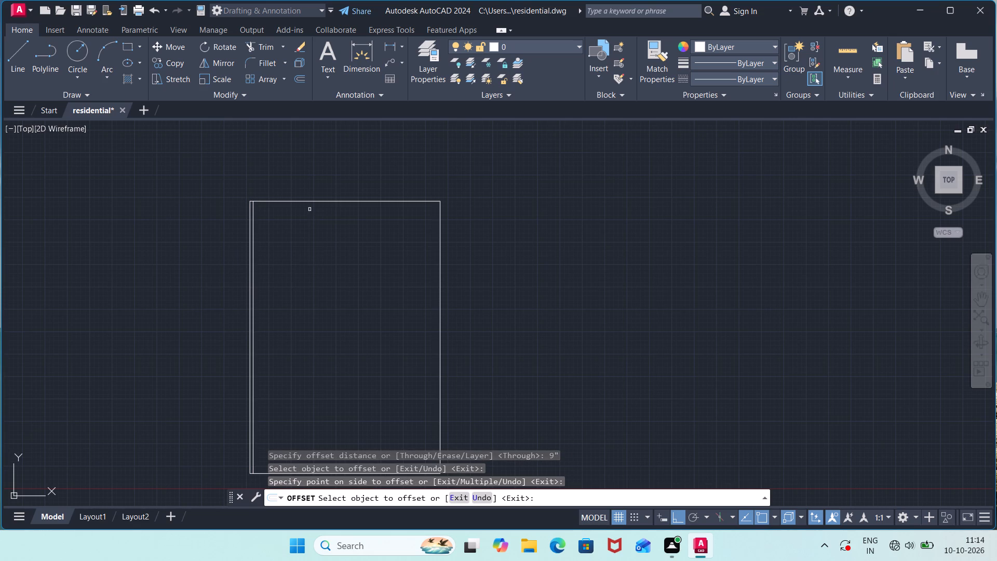
click(314, 202)
click(317, 252)
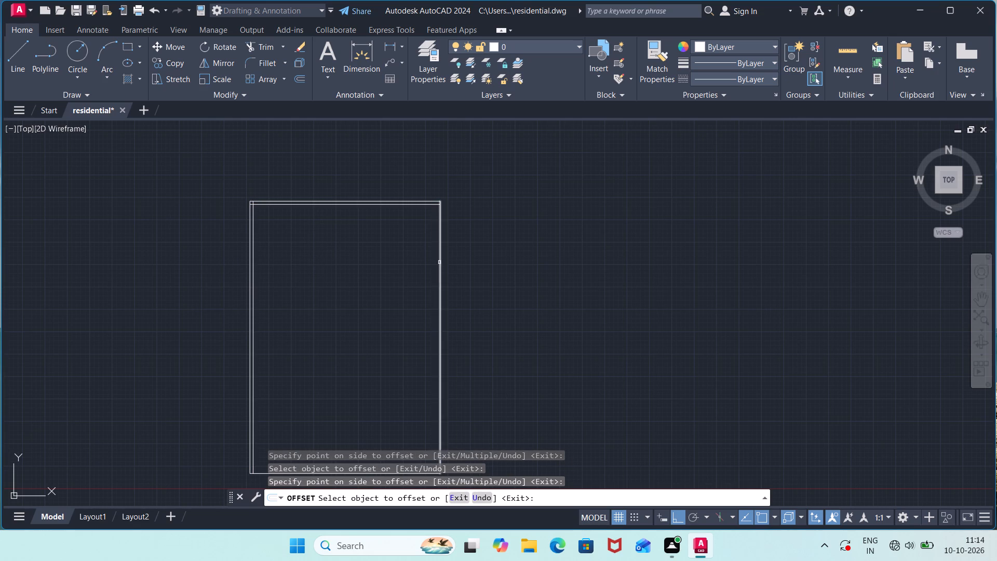
click(439, 262)
click(374, 287)
scroll(356, 337, down, 1)
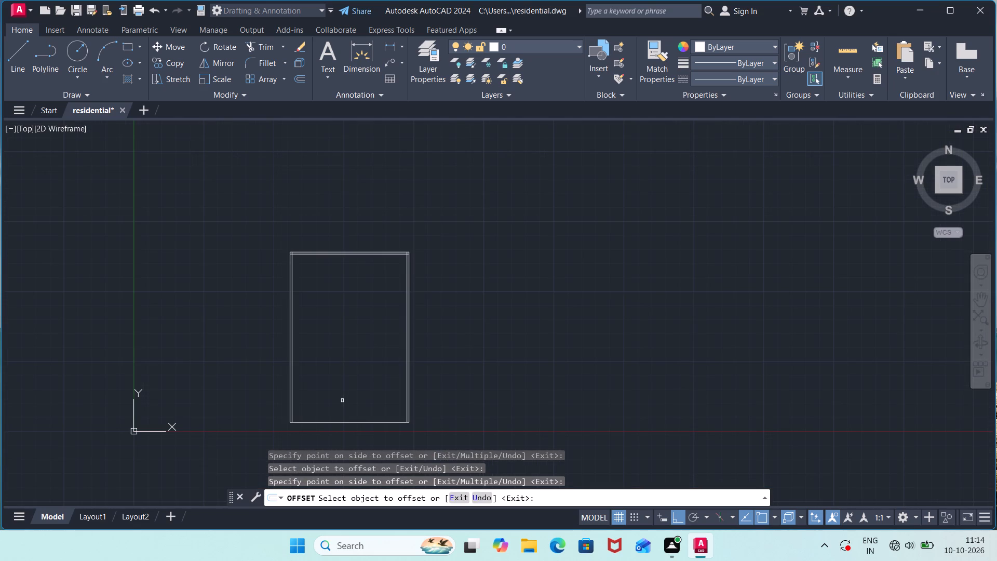
scroll(342, 400, up, 1)
click(354, 436)
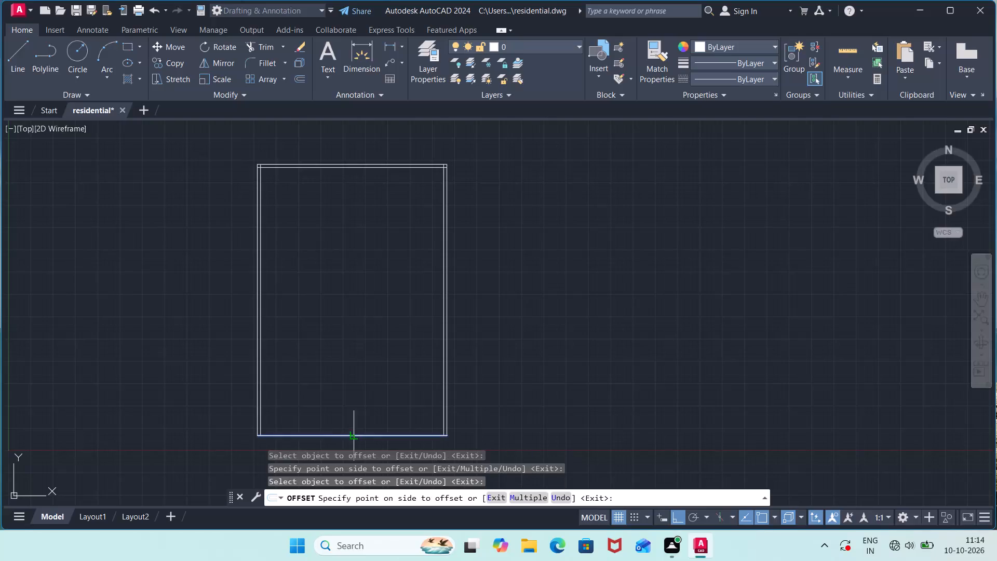
click(346, 385)
key(Escape)
Trim the overlapping ends of the inner wall lines at the plan's two bottom corners.
scroll(324, 375, up, 1)
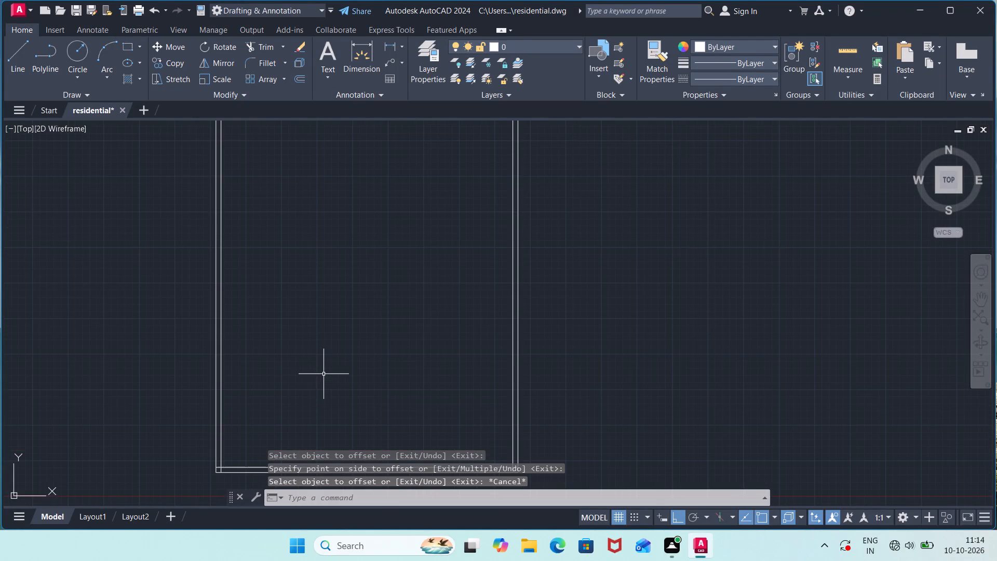
scroll(324, 374, down, 1)
text(tr)
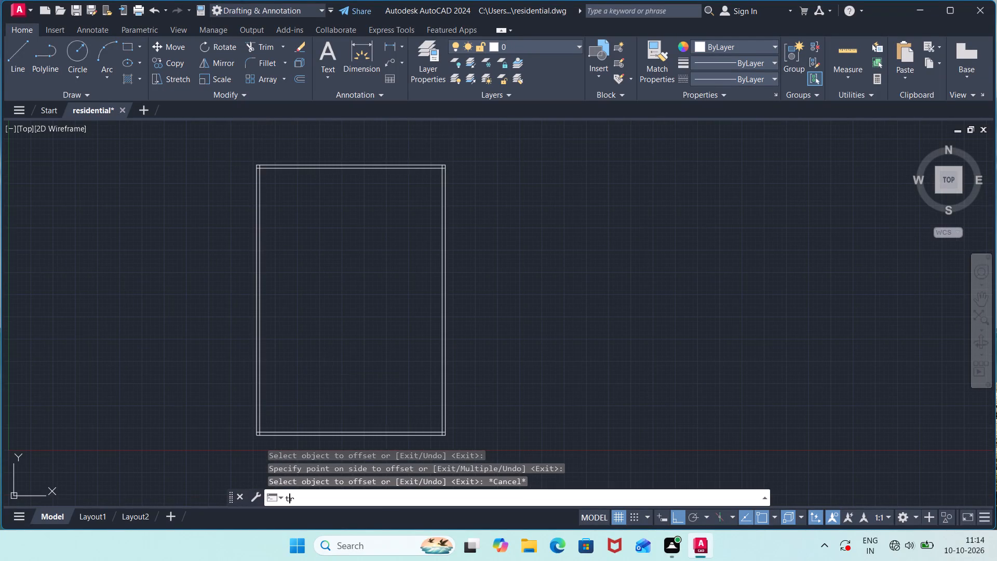
key(Return)
scroll(280, 397, up, 1)
middle_drag(276, 409, 321, 301)
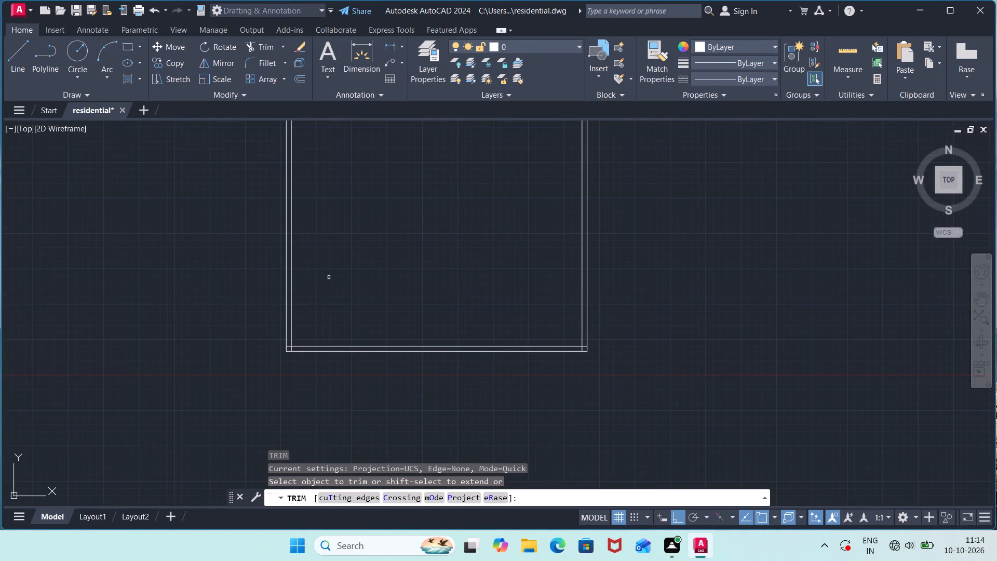
scroll(293, 348, up, 1)
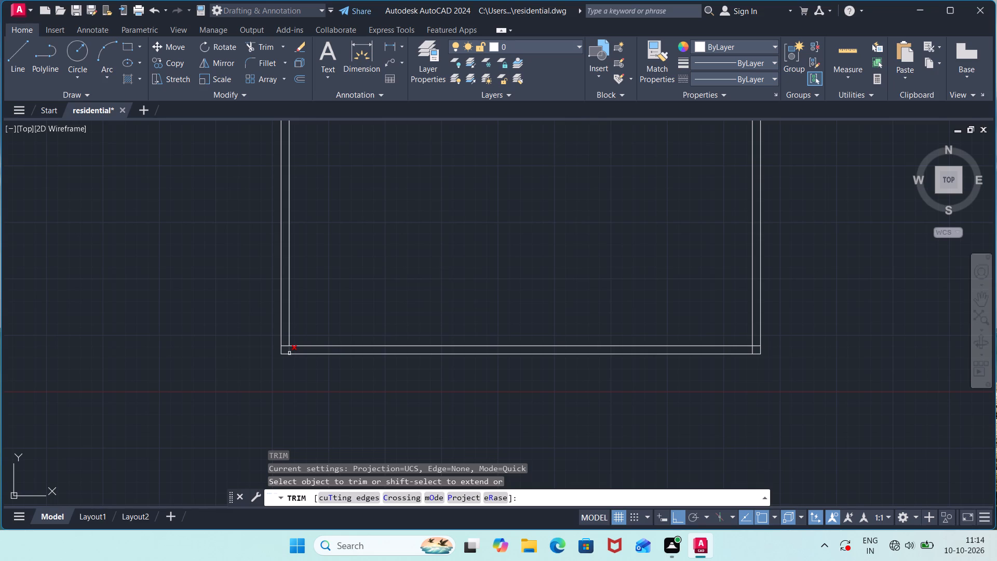
click(289, 353)
click(285, 346)
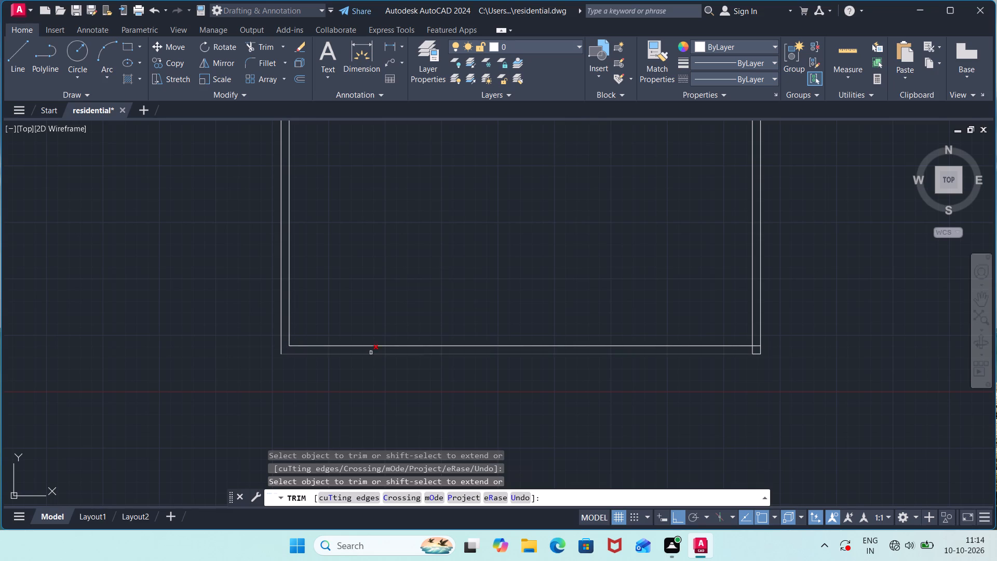
click(757, 345)
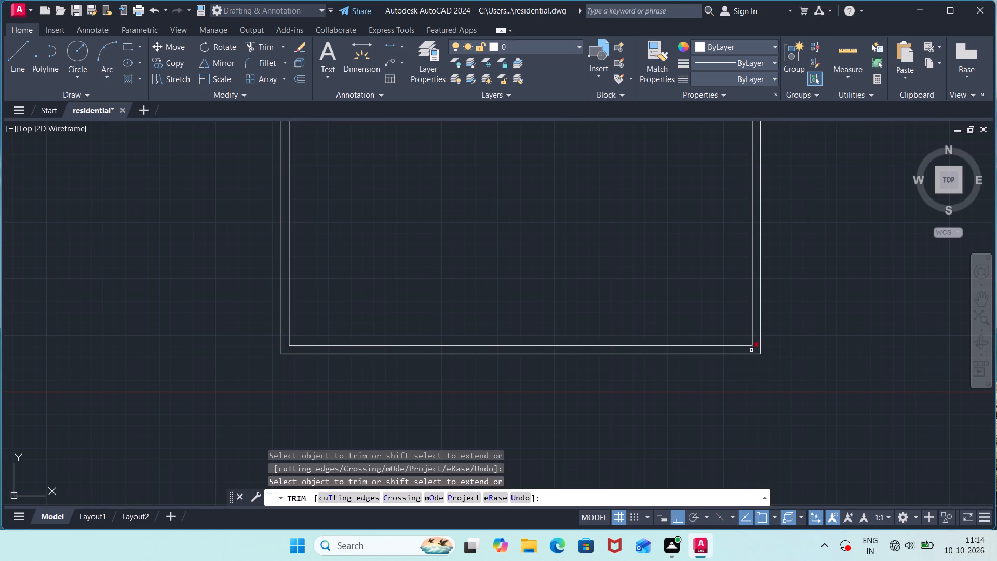
click(751, 350)
Trim the overlapping ends of the inner wall lines at the plan's two top corners.
scroll(675, 275, down, 2)
middle_drag(674, 275, 619, 447)
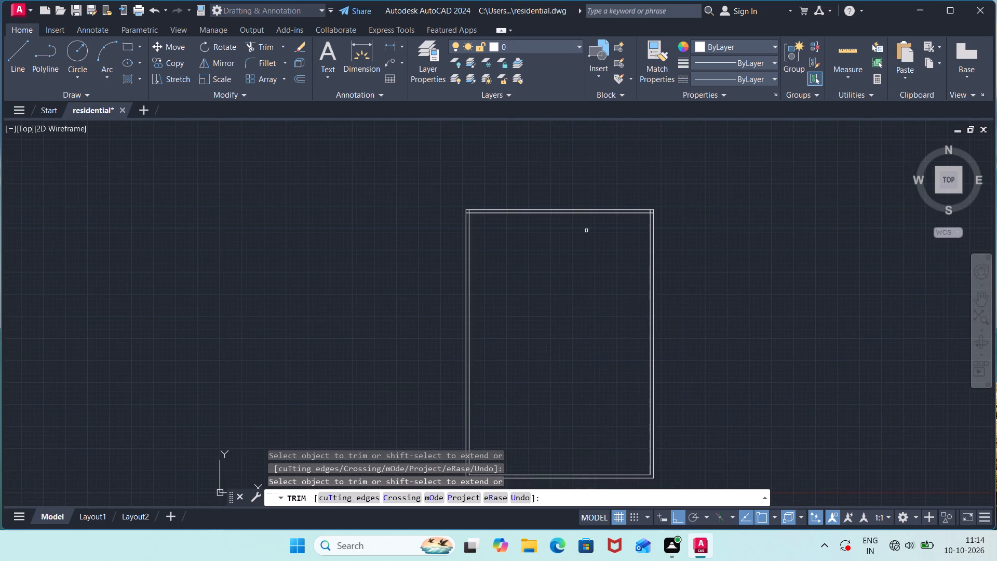
scroll(587, 229, up, 2)
middle_drag(642, 208, 528, 299)
scroll(592, 296, up, 1)
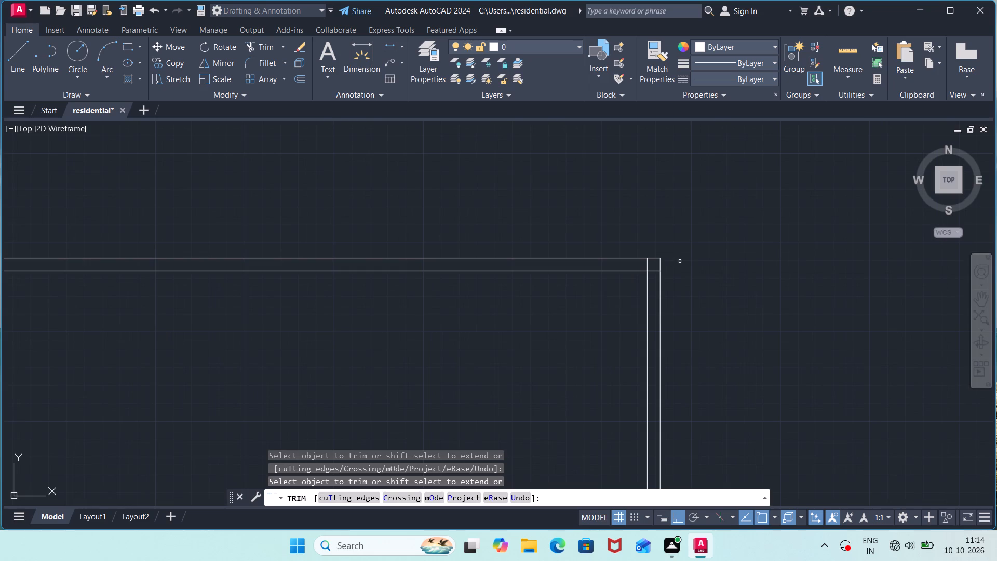
click(654, 272)
click(649, 266)
scroll(397, 383, down, 1)
middle_drag(558, 366, 586, 366)
middle_drag(298, 402, 723, 323)
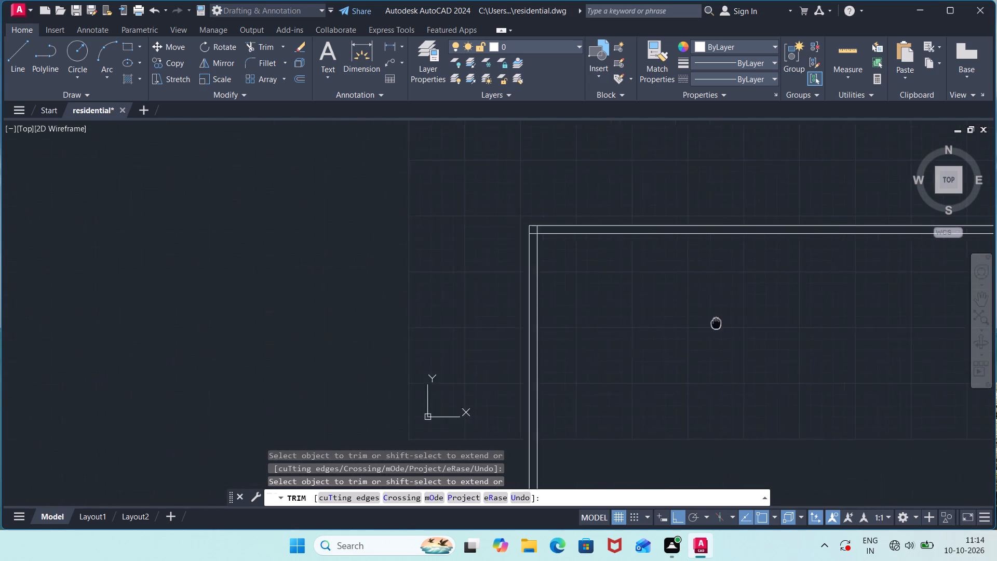
middle_drag(723, 323, 733, 323)
scroll(662, 276, up, 1)
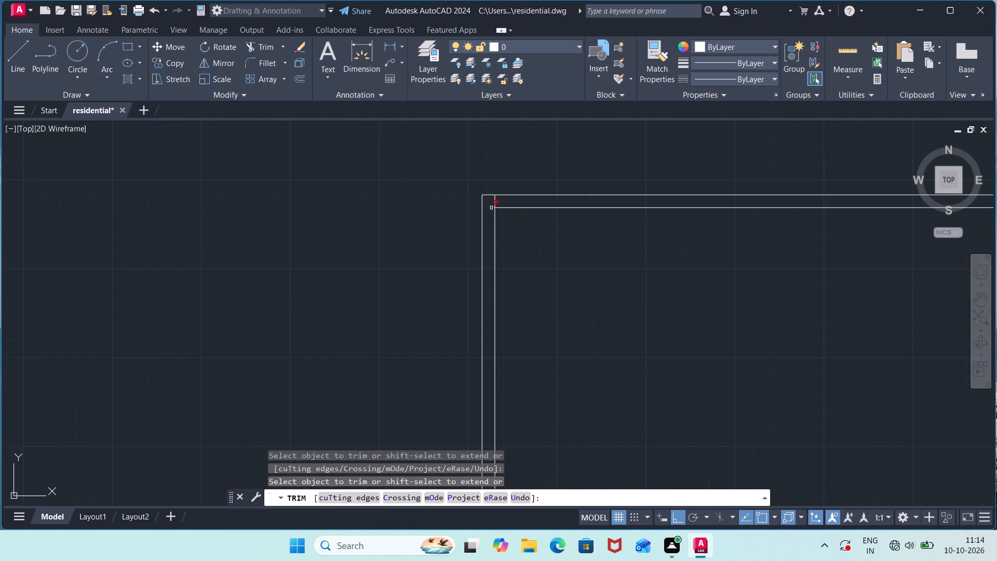
click(491, 208)
click(494, 203)
scroll(607, 308, down, 1)
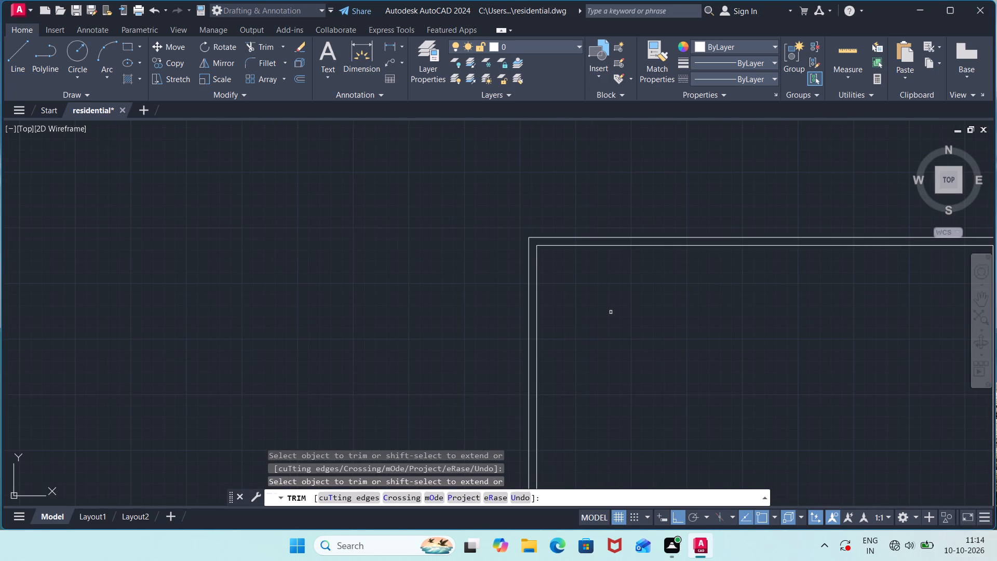
key(Escape)
key(Escape)
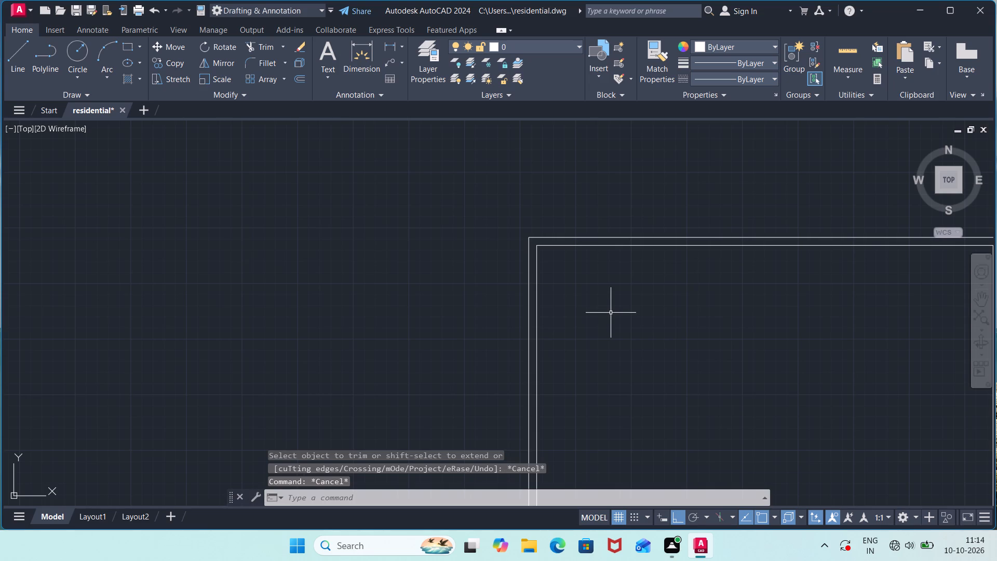
Offset the inner line of the plan's left wall 12' into the plan.
scroll(615, 321, down, 2)
middle_drag(661, 355, 435, 181)
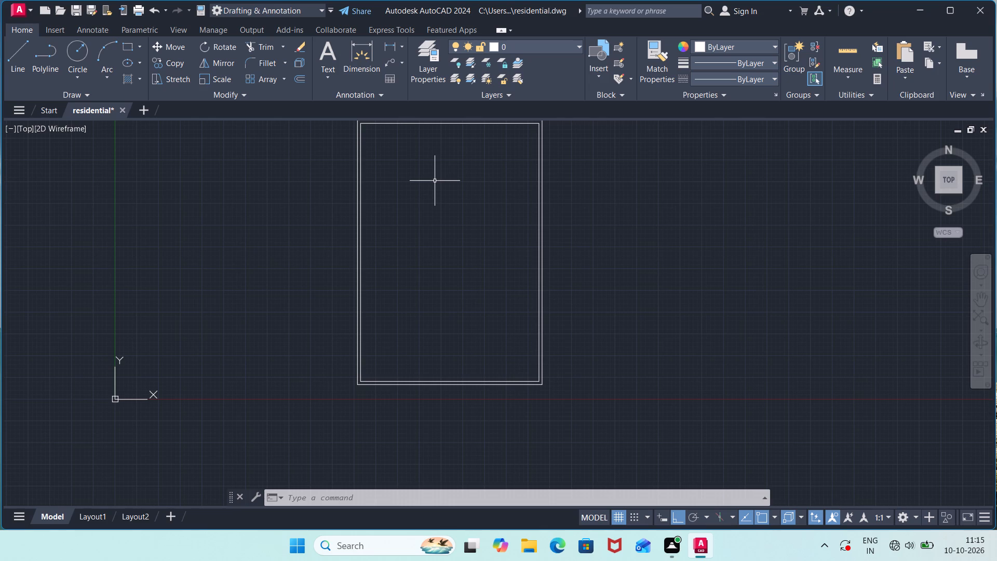
key(o)
text(ff)
key(Return)
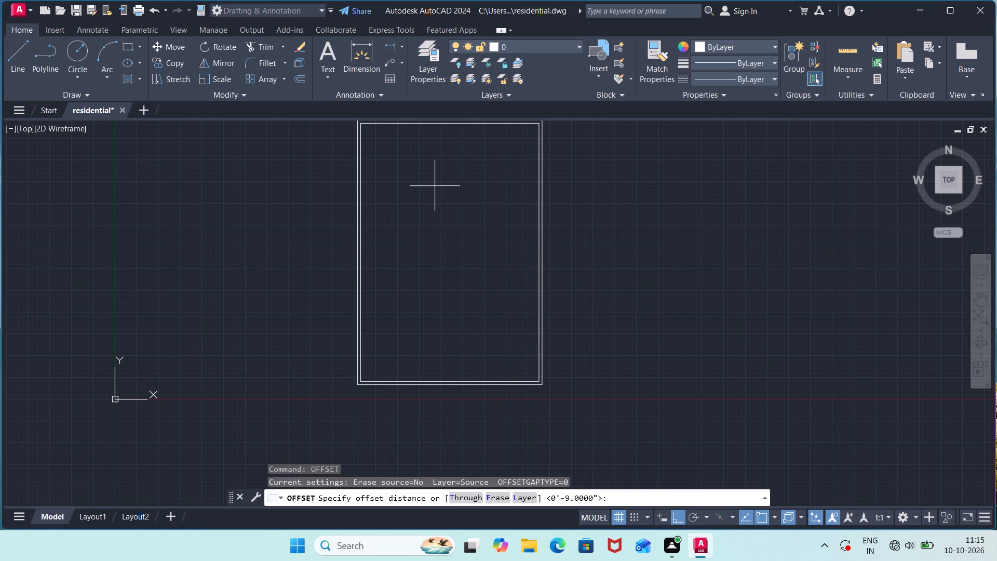
text(12')
key(Return)
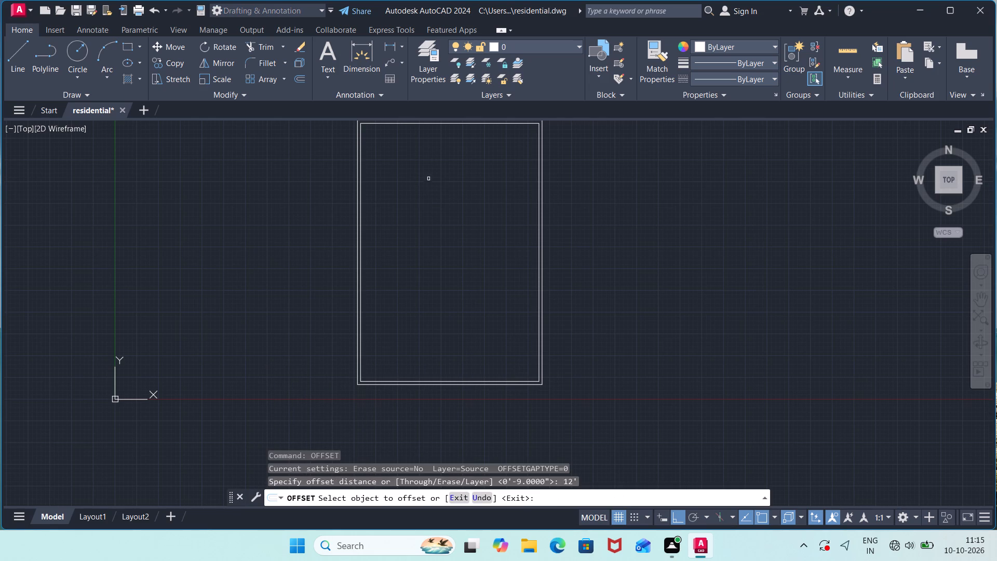
click(361, 370)
click(474, 373)
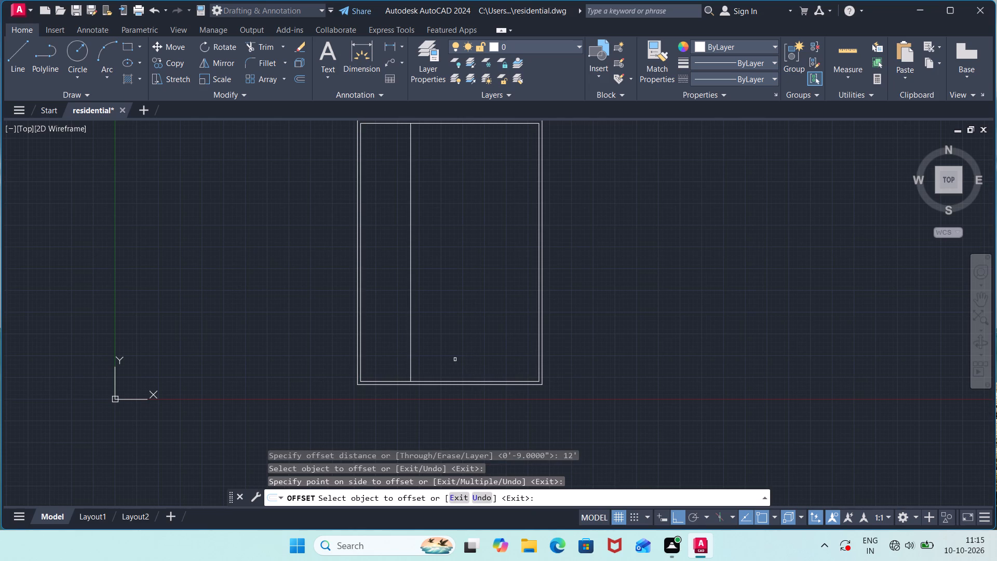
key(Escape)
Offset the new vertical partition line 4.5" towards the plan's right wall to give it thickness.
key(space)
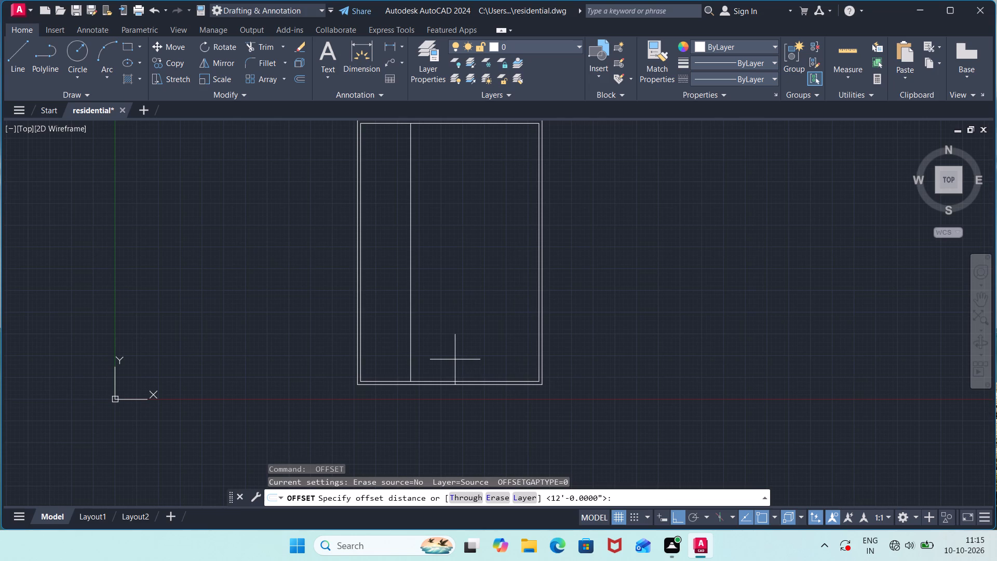
text(4.5")
key(Return)
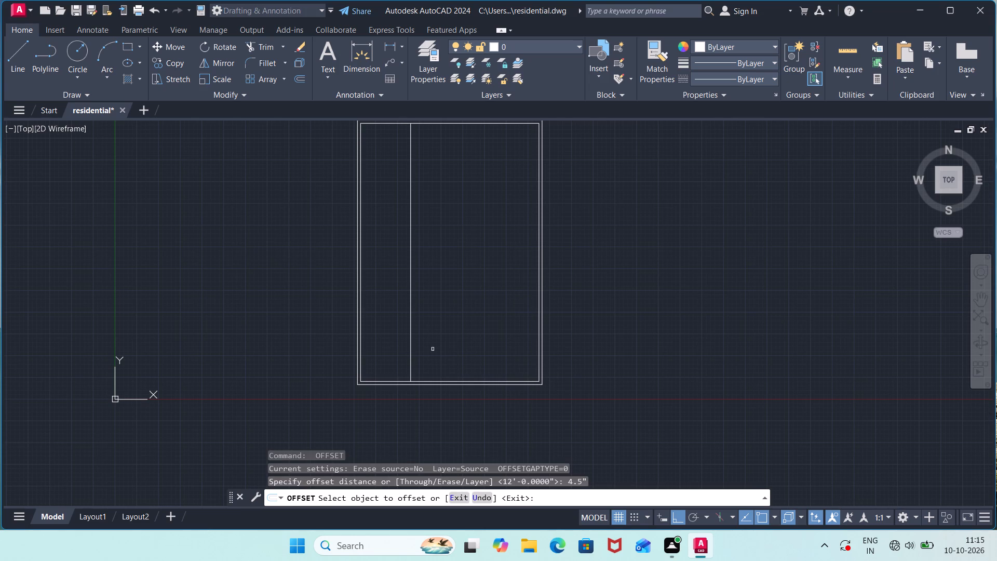
click(410, 345)
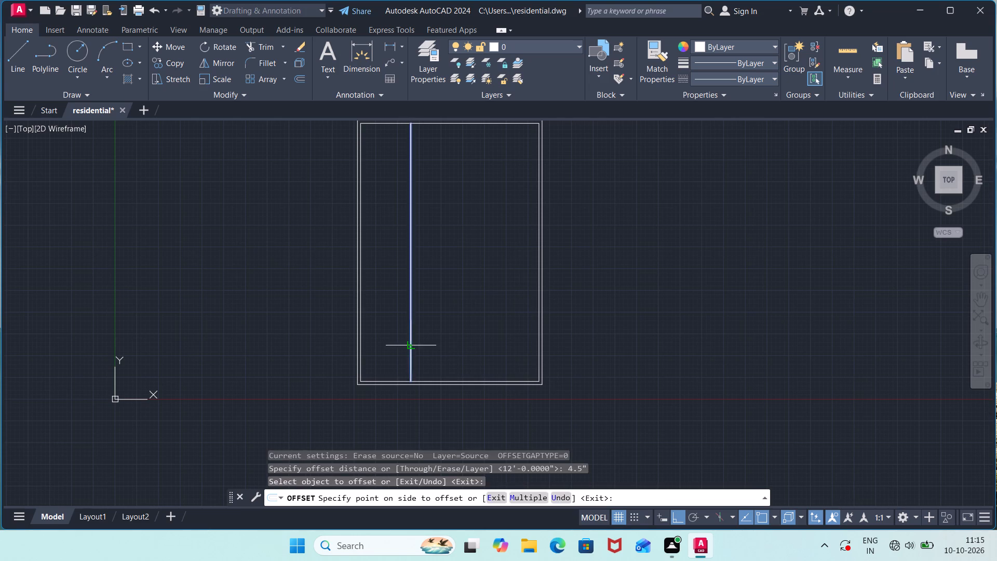
click(450, 337)
key(Escape)
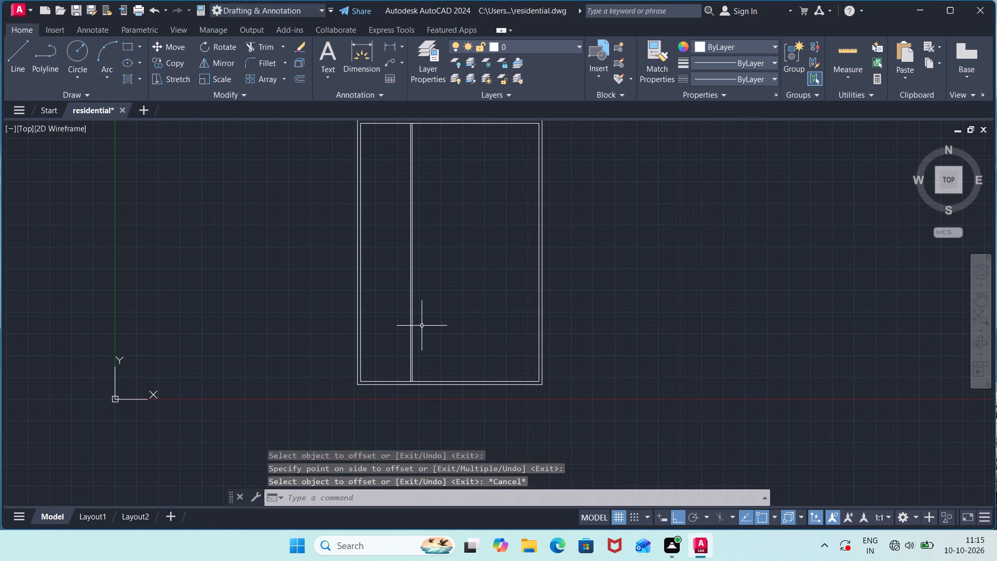
Offset the inner line of the plan's bottom wall 13' upward into the plan.
text(off)
key(Return)
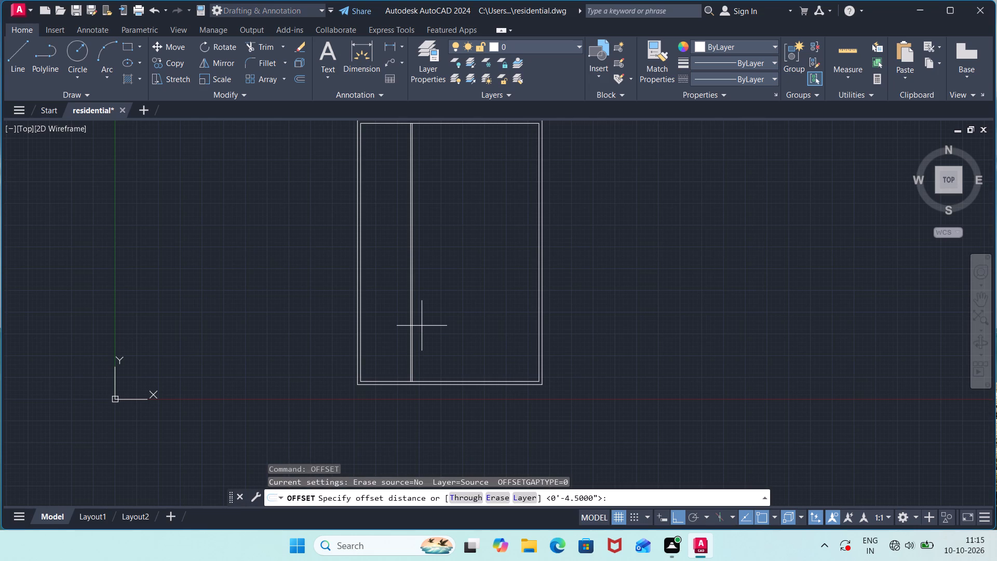
text(13)
key(apostrophe)
key(Return)
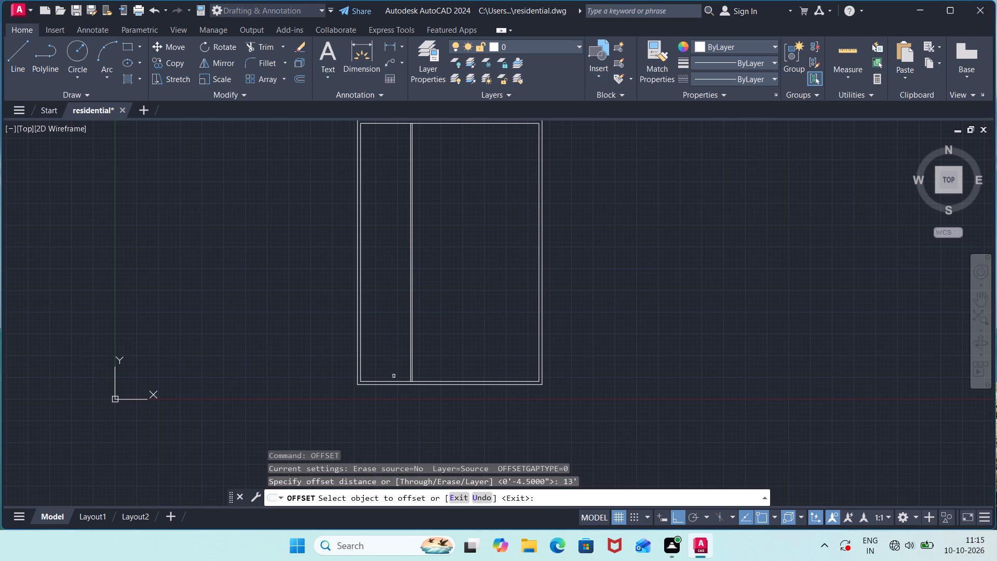
click(394, 382)
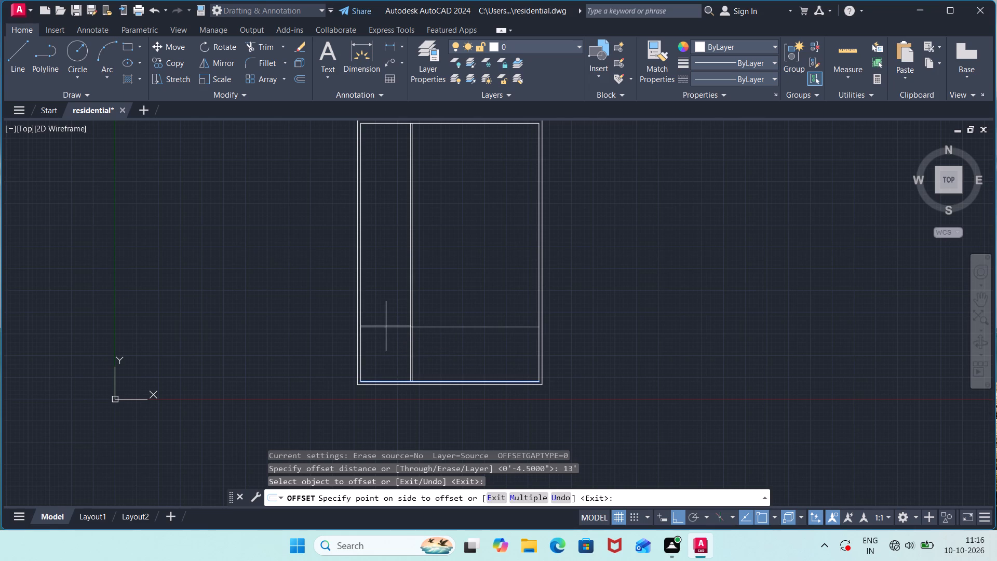
text(4.5")
key(Return)
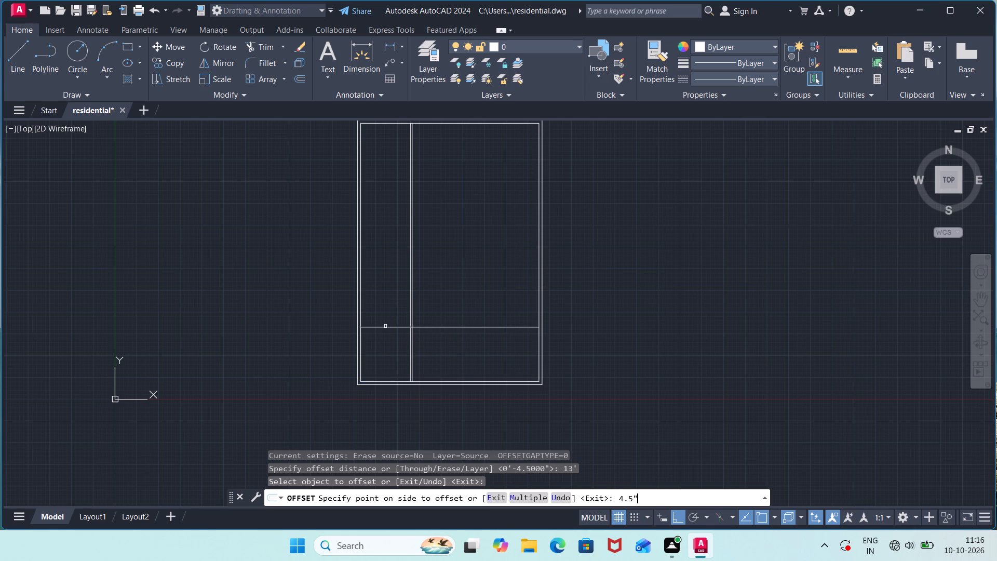
click(392, 328)
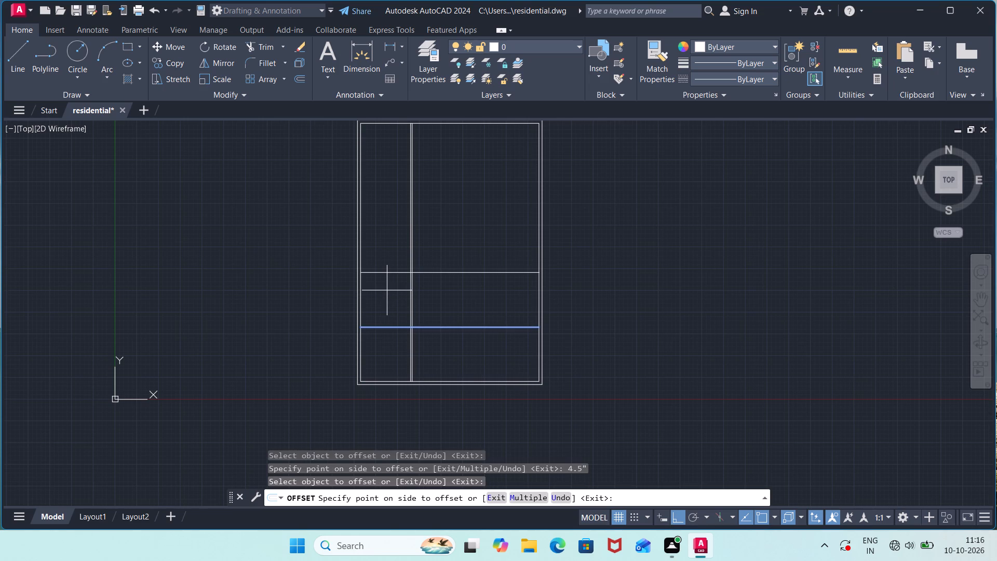
key(Escape)
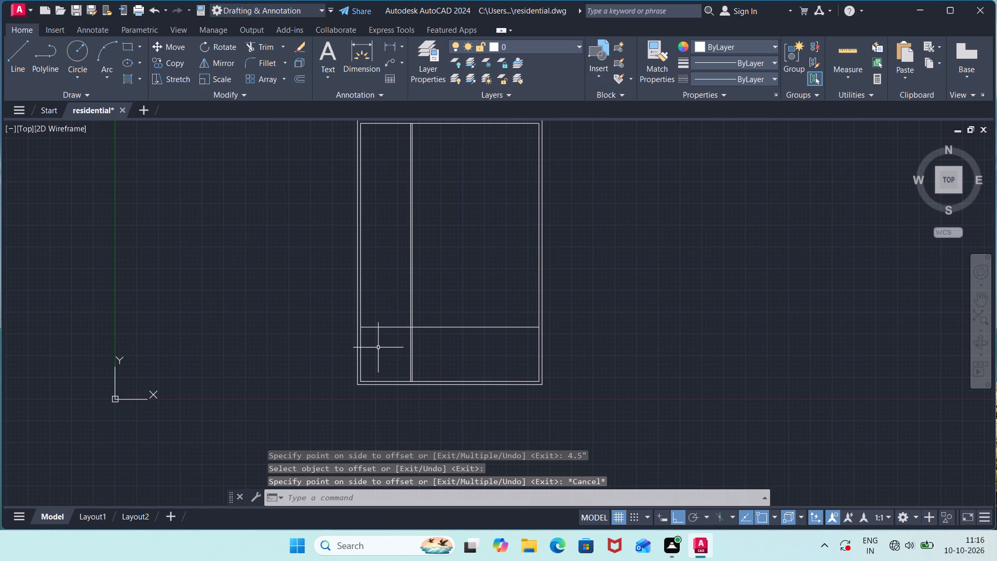
Offset the horizontal partition line above the bottom wall 4.5" upward to give the partition thickness.
text(off)
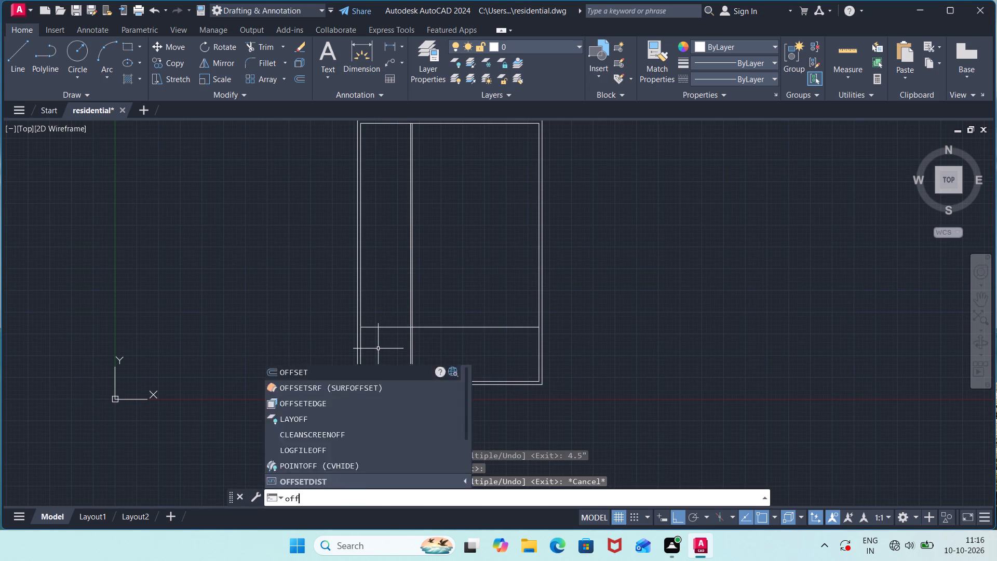
key(Return)
text(4.5)
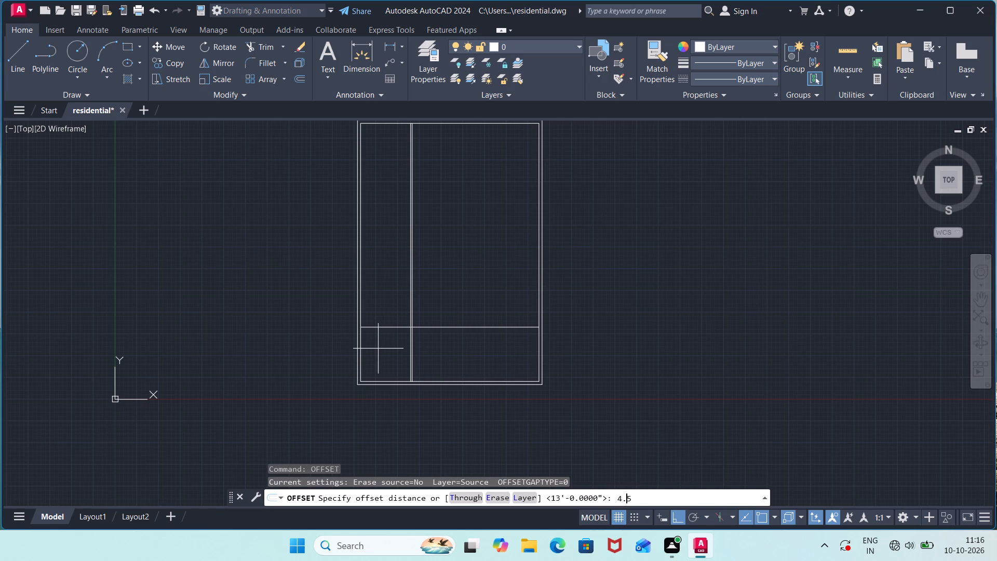
key(shift+quotedbl)
key(Return)
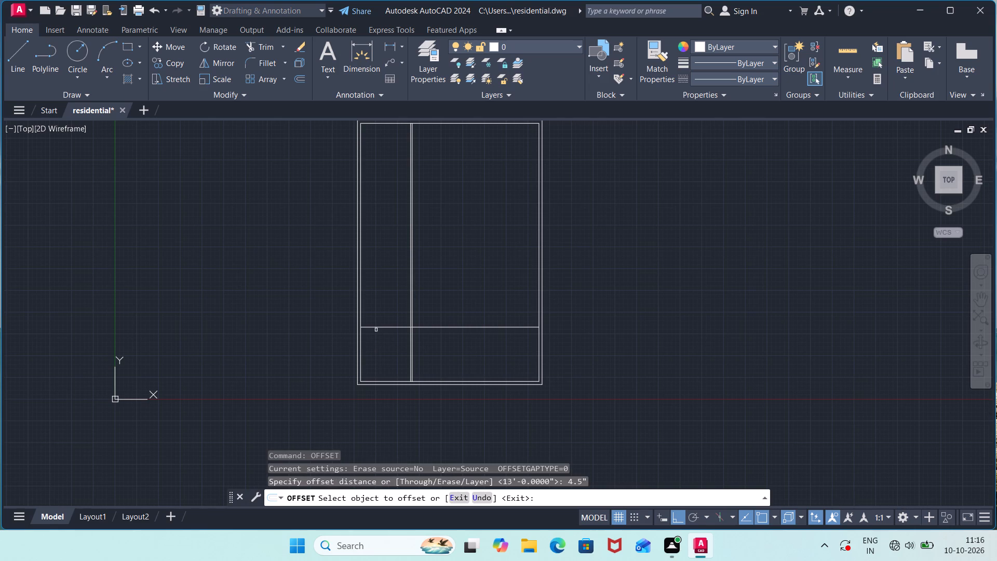
click(375, 328)
click(375, 306)
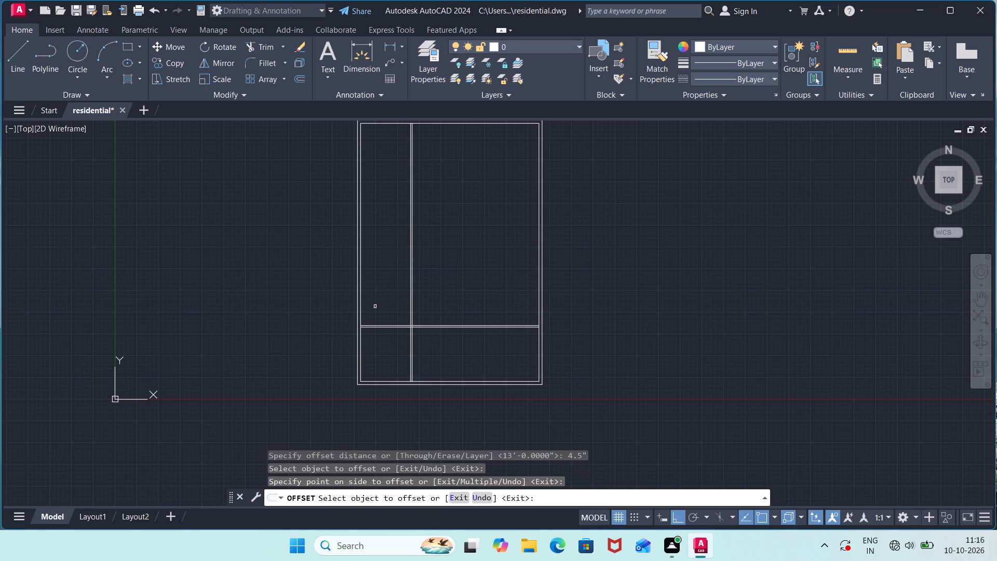
key(space)
Offset the upper line of the lowest horizontal partition 8' upward.
key(space)
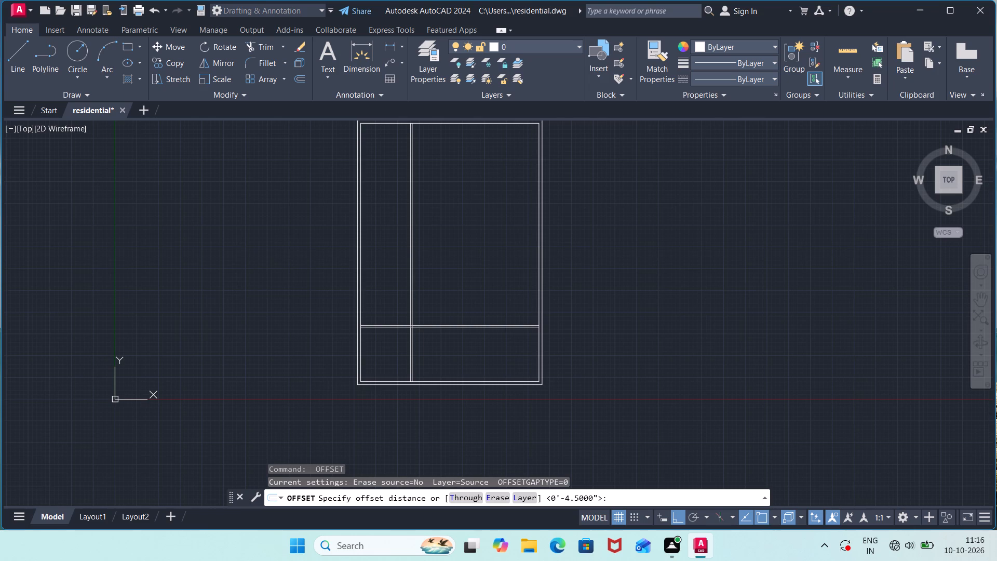
text(8')
key(Return)
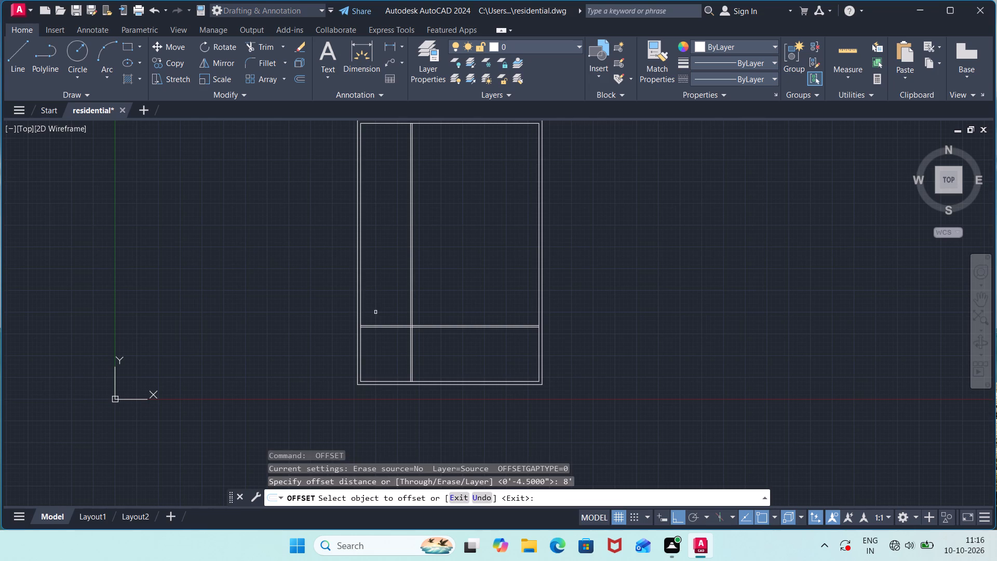
click(381, 325)
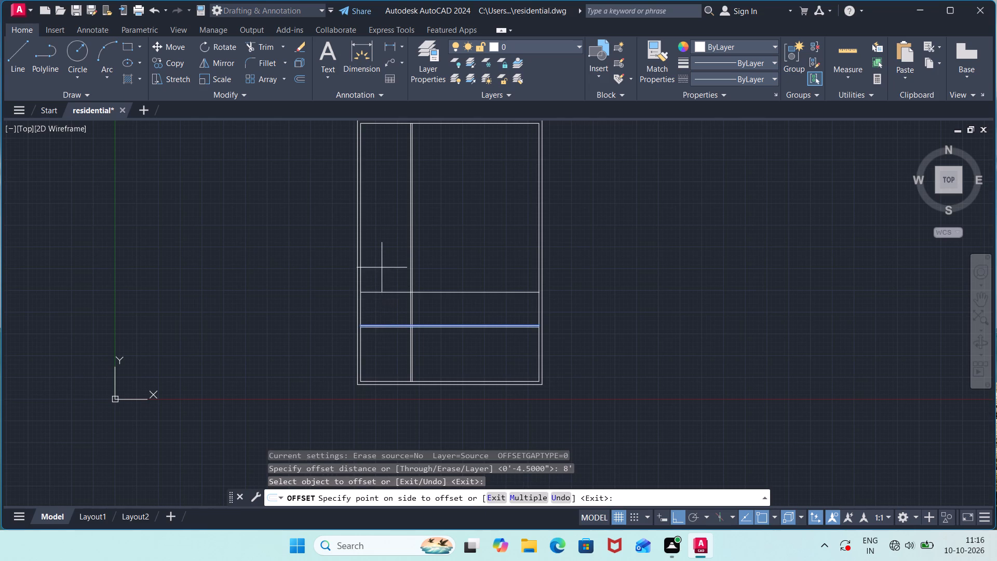
click(382, 268)
key(space)
Offset the new single line above the lowest horizontal partition 4.5" upward to make the second partition.
key(space)
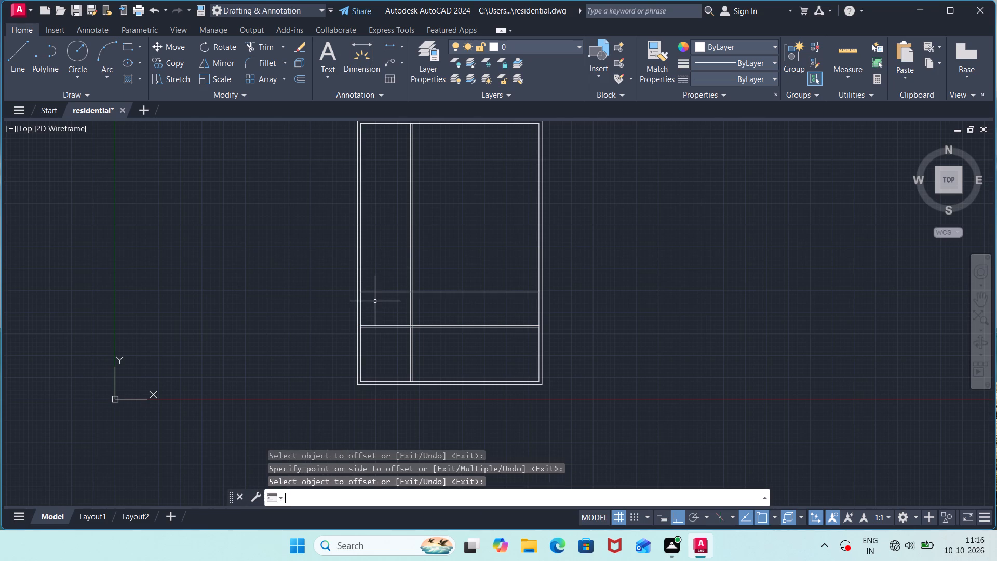
text(4.5)
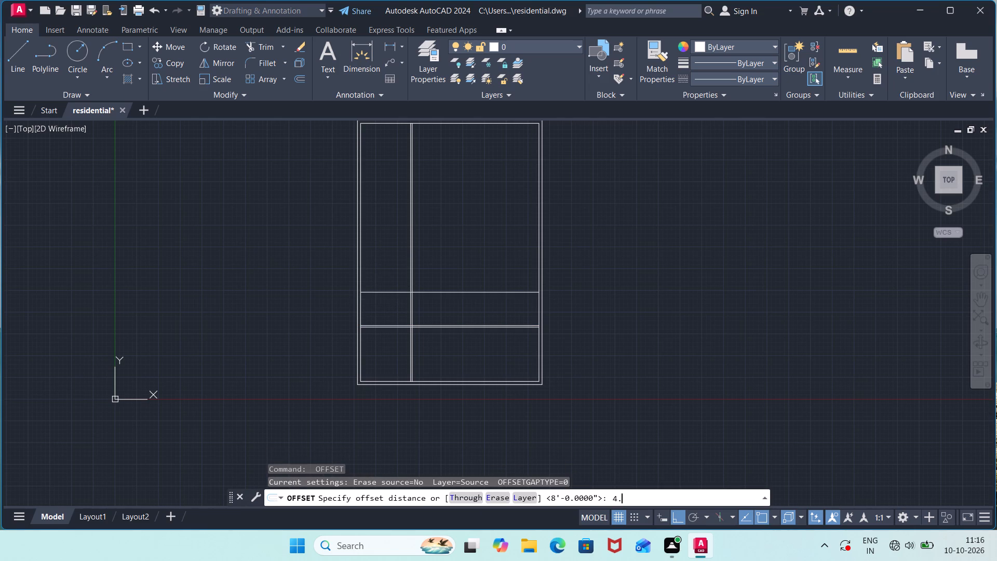
key(shift+quotedbl)
key(Return)
click(383, 292)
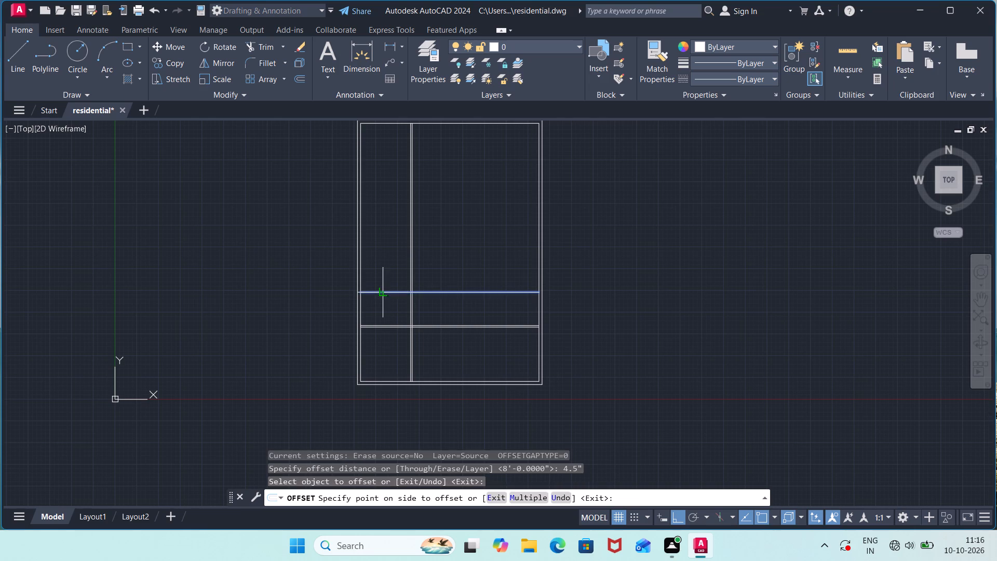
click(381, 256)
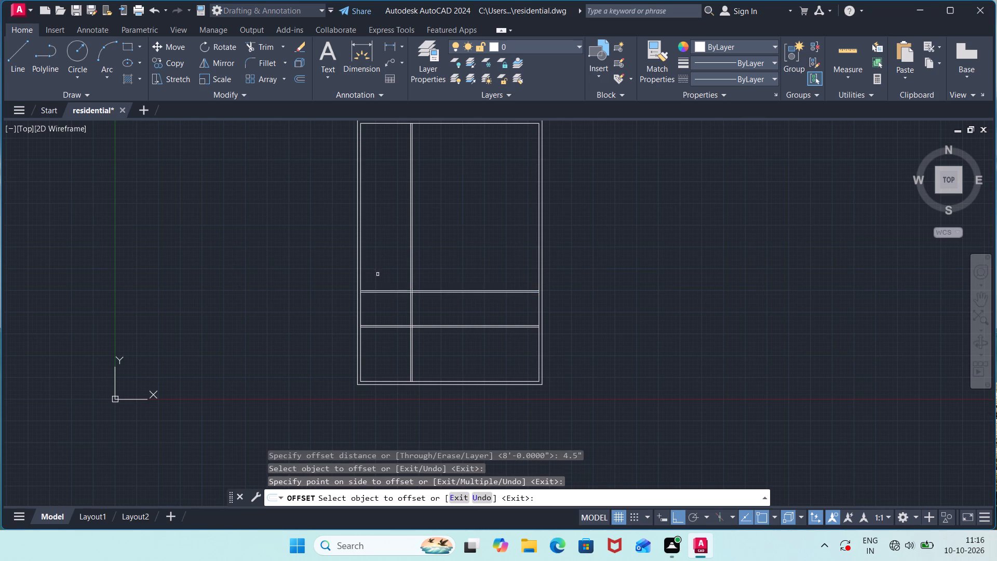
key(space)
Offset the upper line of the second horizontal partition 6' upward.
key(space)
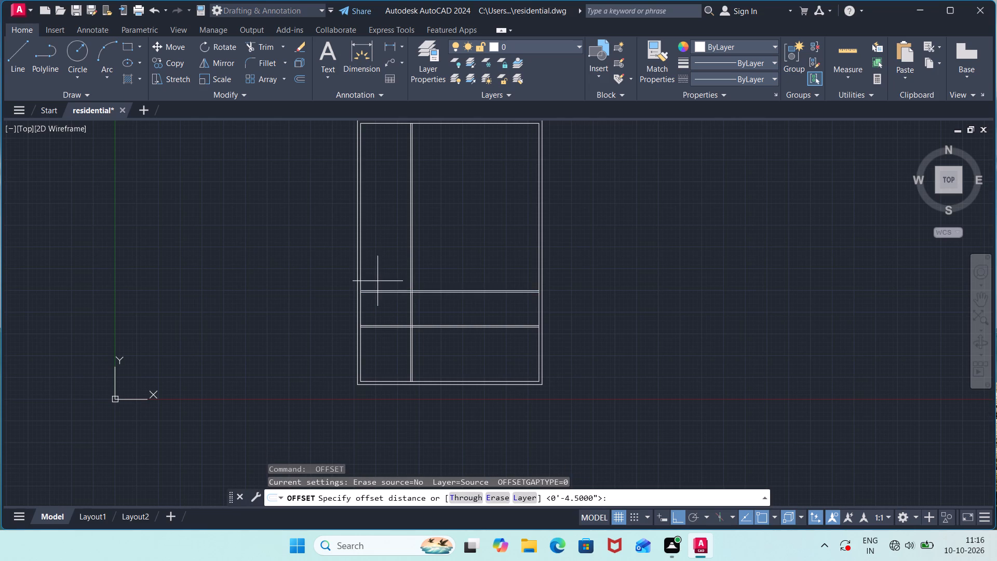
key(6)
key(apostrophe)
key(Return)
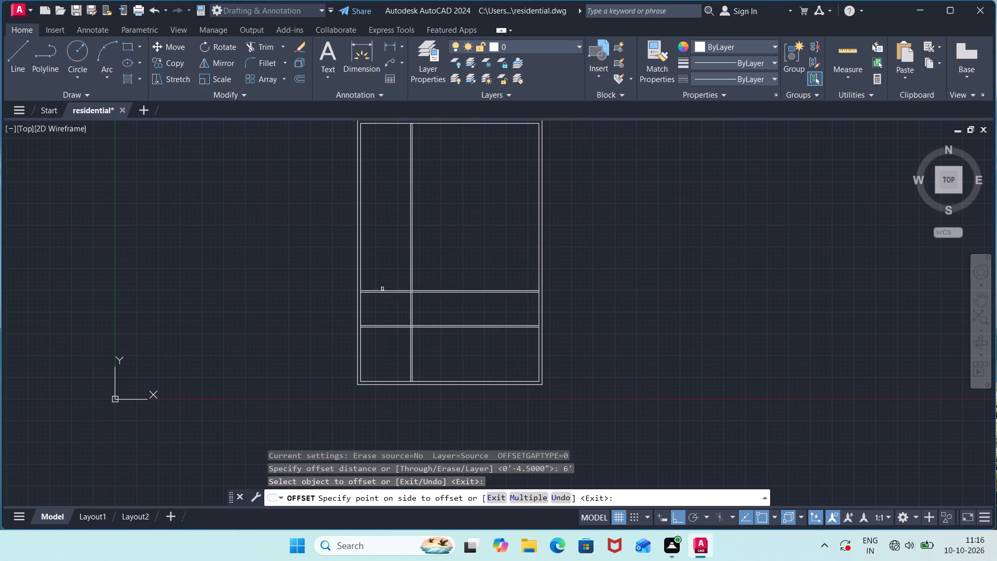
click(382, 289)
click(385, 255)
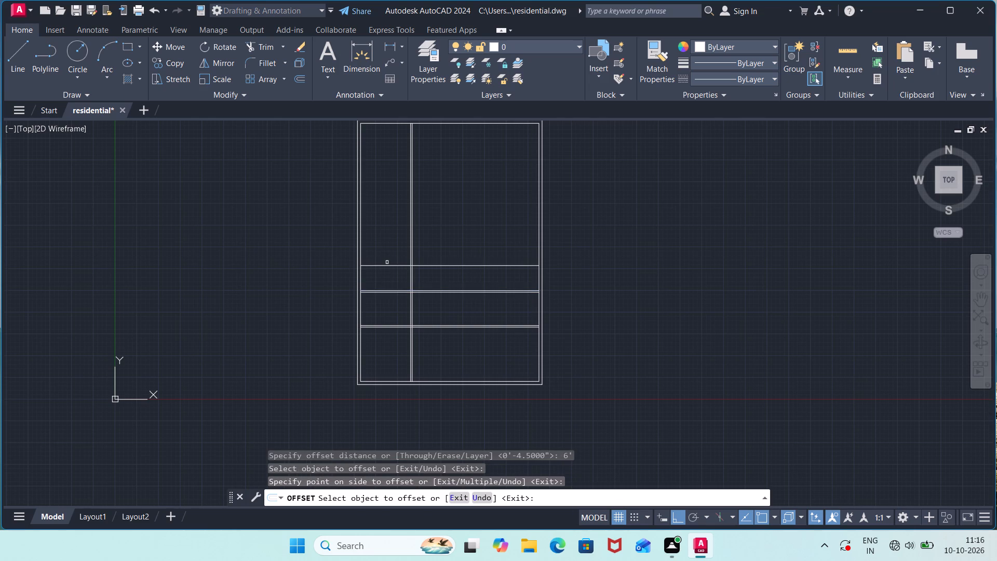
key(space)
Offset the new single line above the second horizontal partition 4.5" upward to make the third partition.
key(space)
text(4.)
key(5)
key(shift+quotedbl)
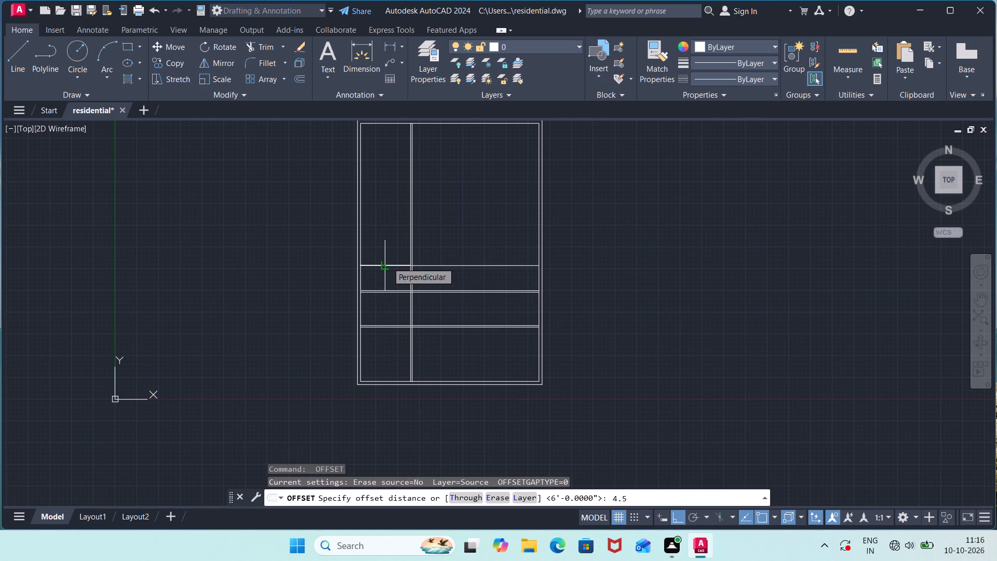
key(Return)
click(389, 266)
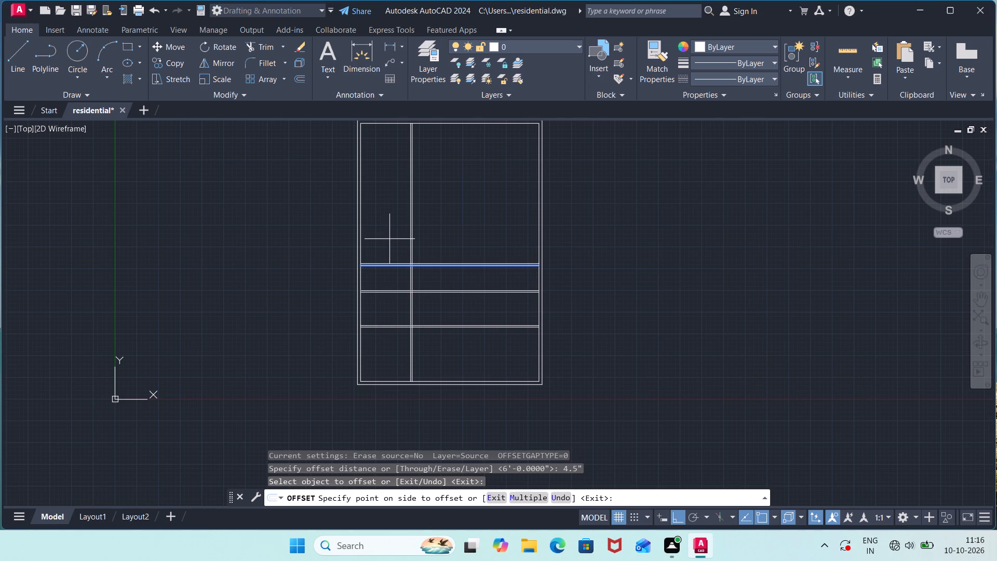
click(389, 239)
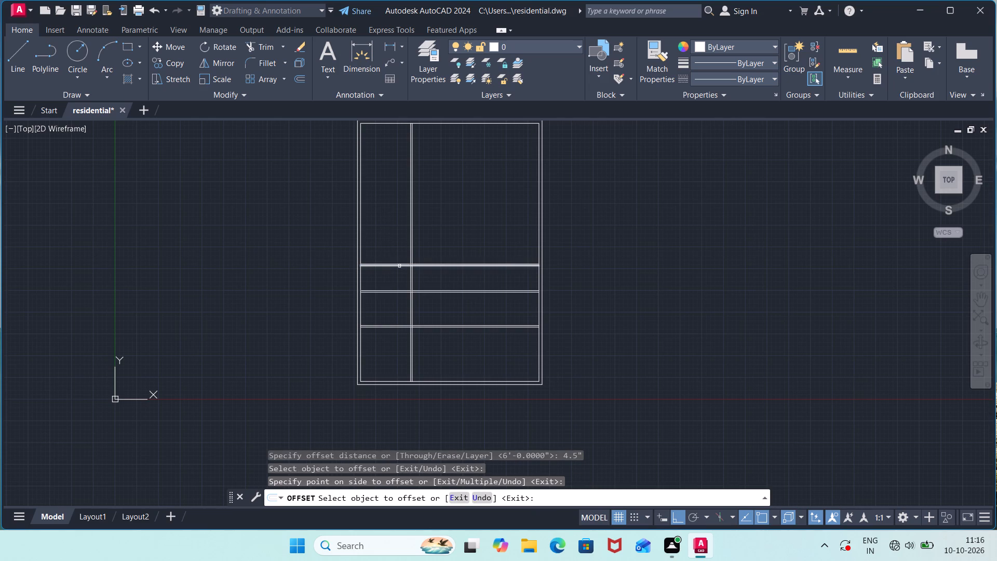
scroll(388, 255, up, 2)
key(space)
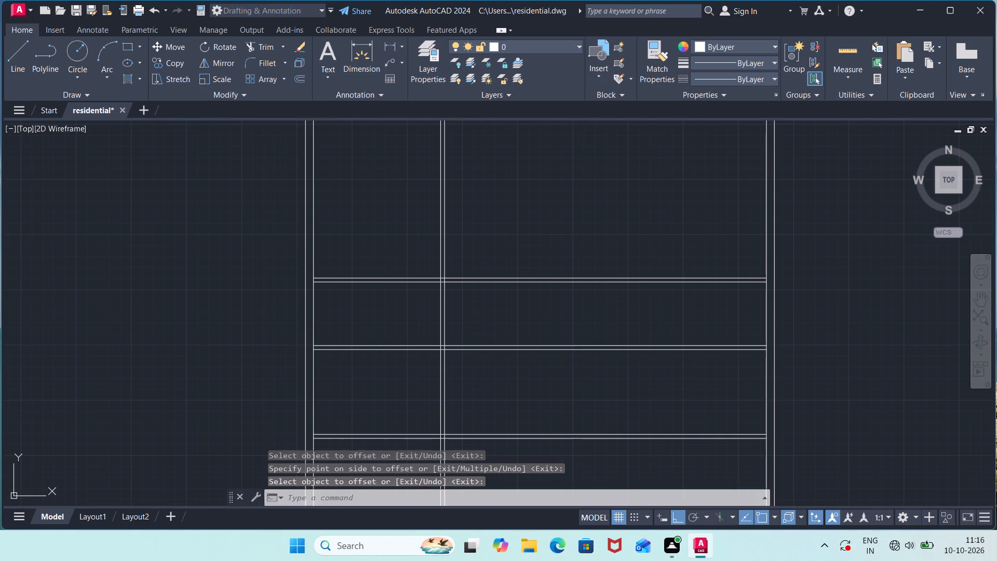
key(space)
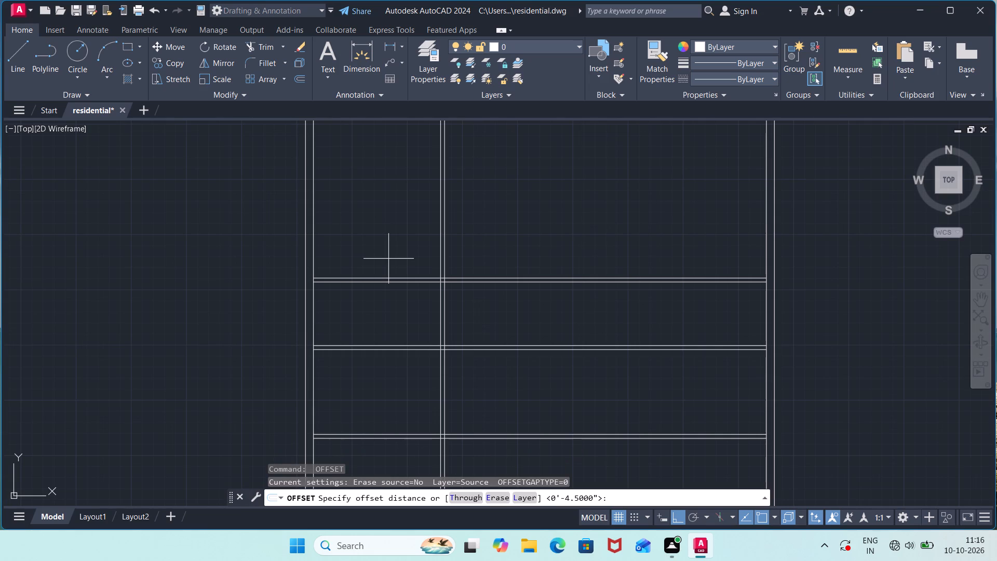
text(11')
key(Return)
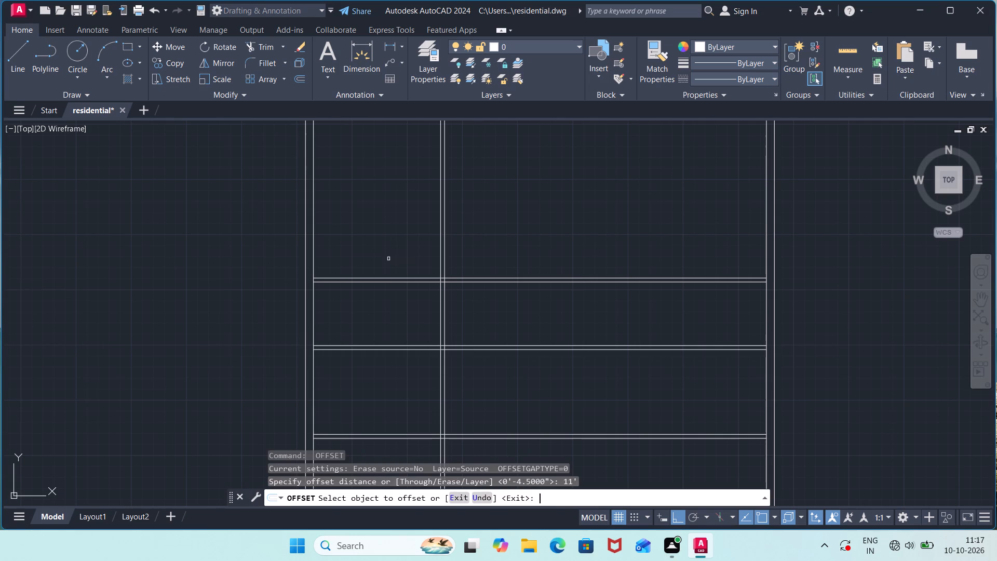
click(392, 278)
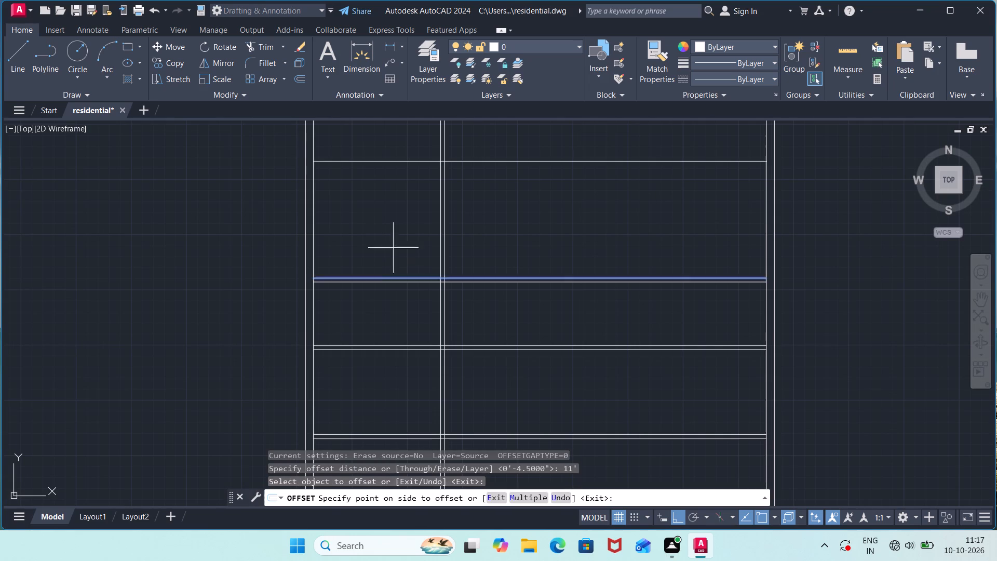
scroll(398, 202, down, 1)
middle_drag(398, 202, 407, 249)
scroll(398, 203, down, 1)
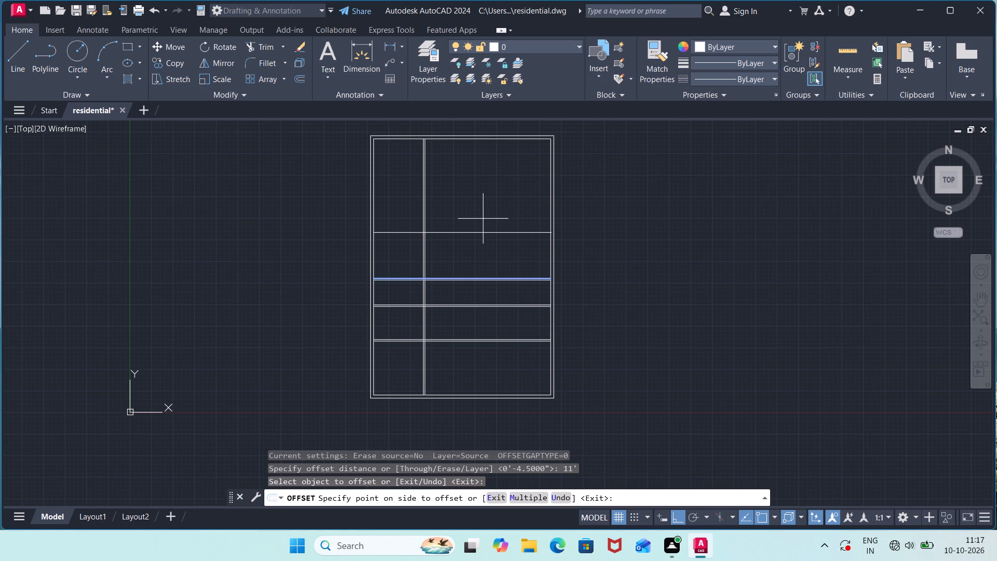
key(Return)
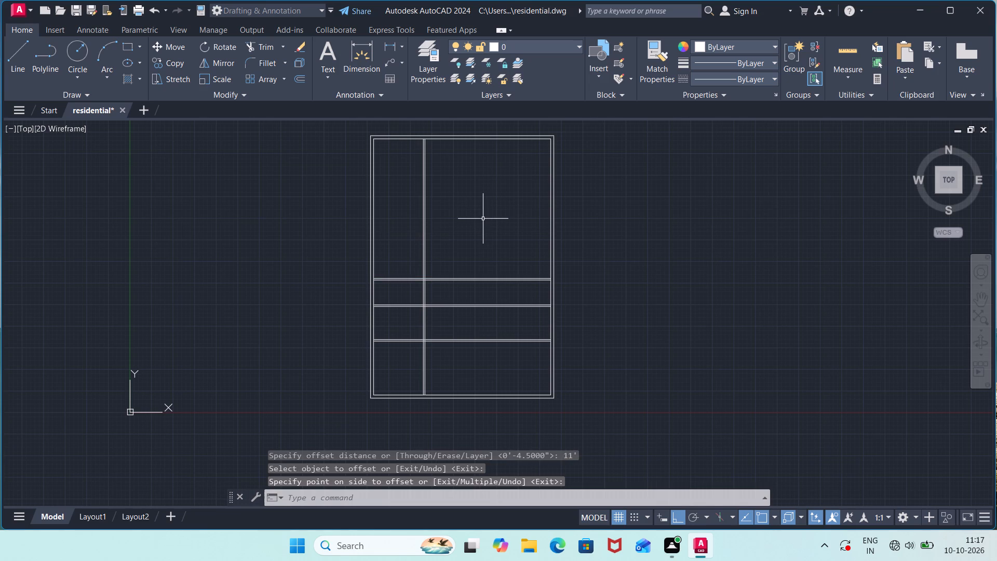
Offset the upper line of the third horizontal partition 11' upward.
key(space)
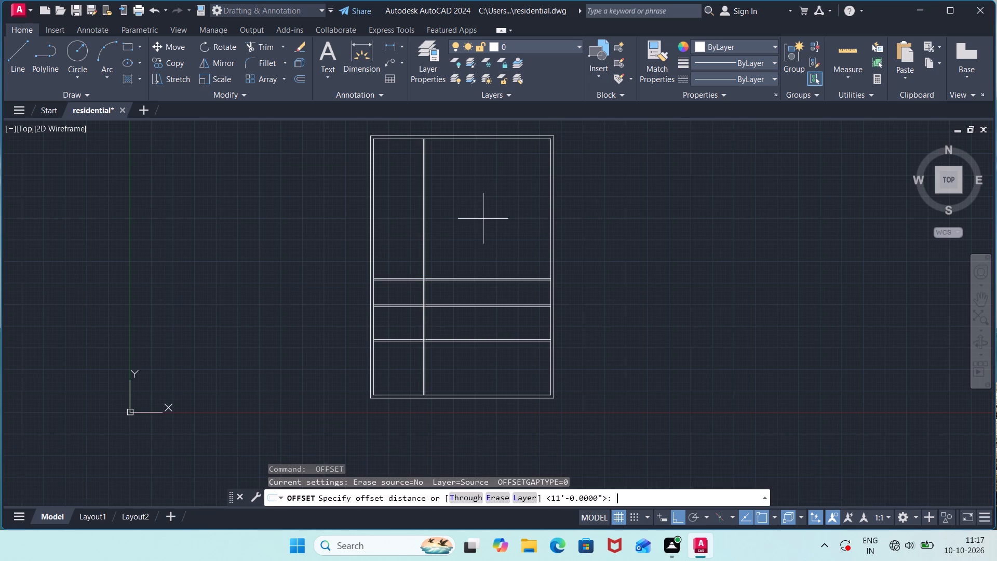
text(11')
key(Return)
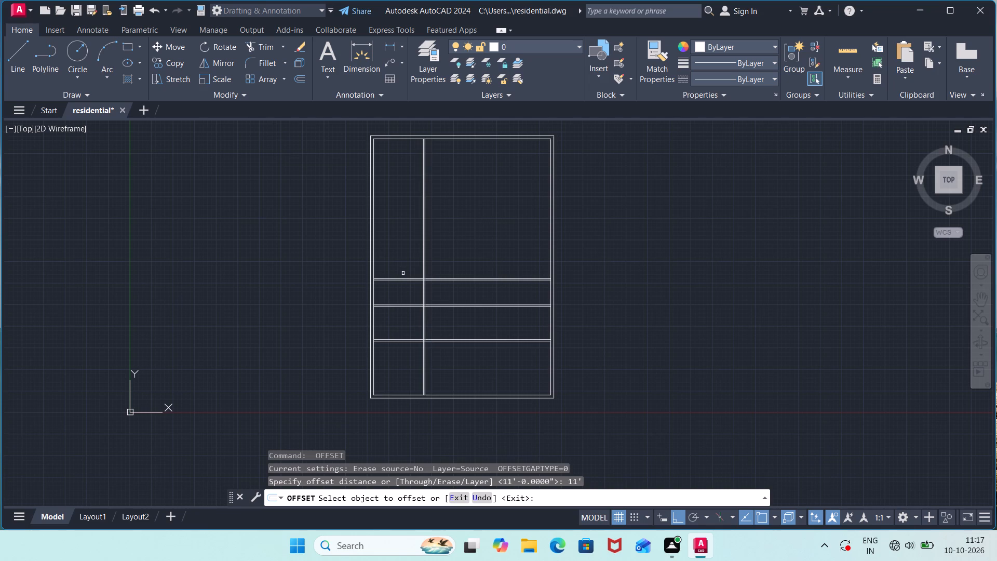
click(403, 277)
click(395, 239)
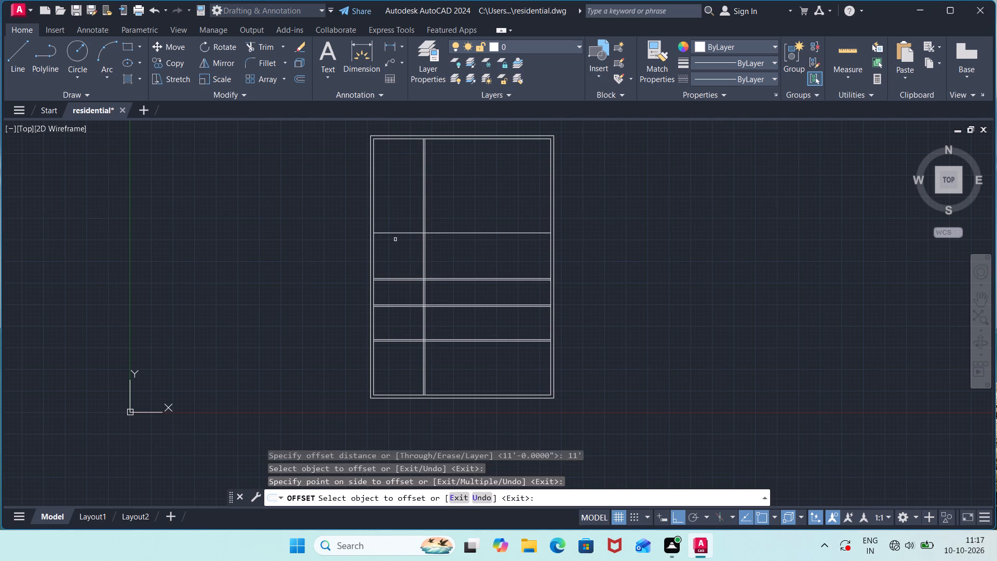
key(space)
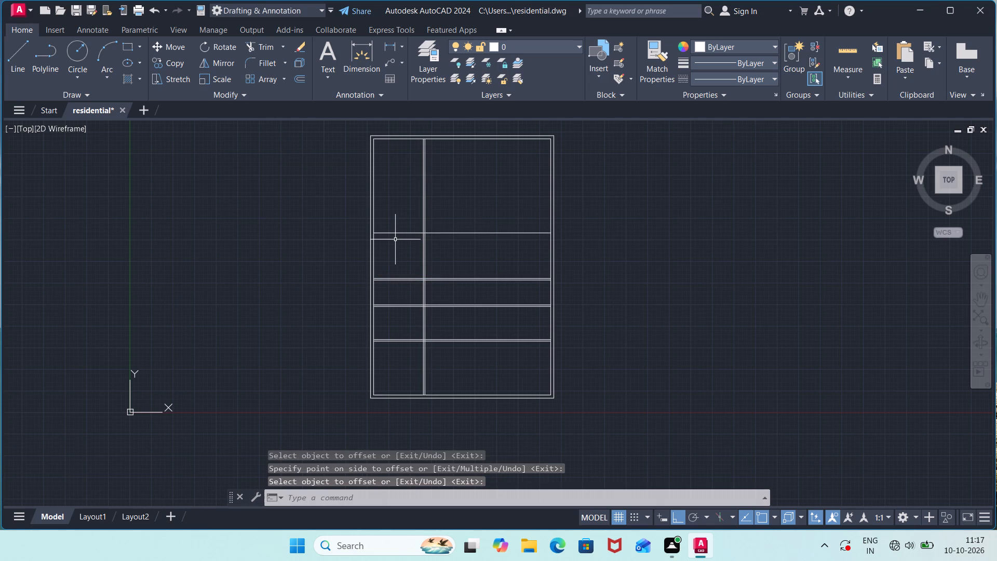
Offset the new single line above the third horizontal partition 4.5" upward to make the fourth partition.
key(space)
key(4)
text(.5")
key(Return)
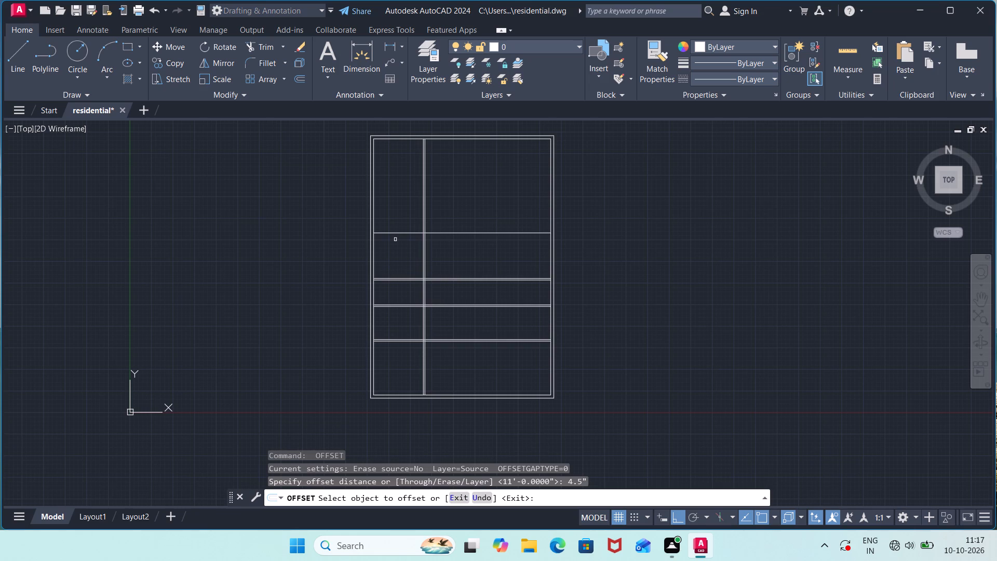
click(395, 232)
click(386, 201)
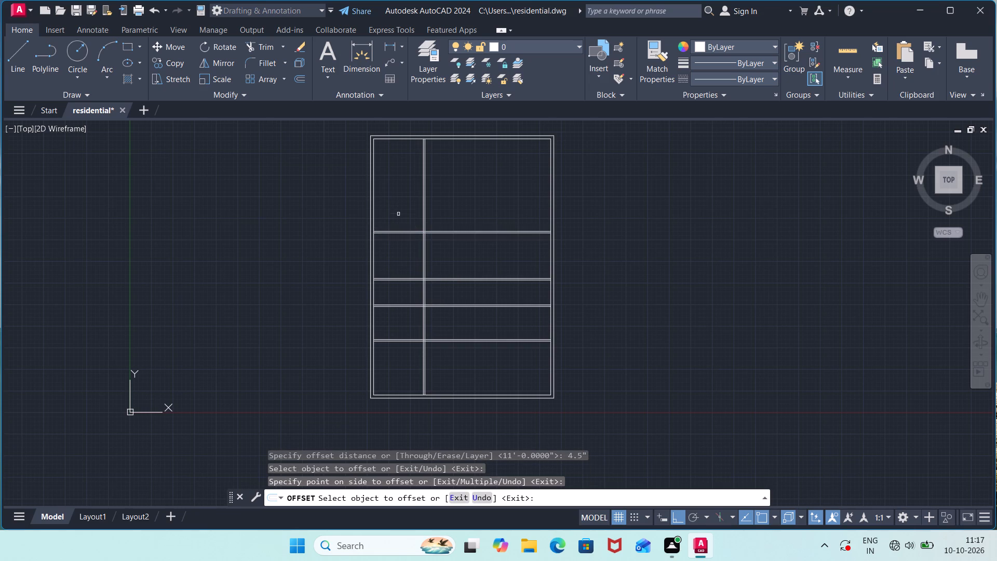
scroll(405, 222, up, 1)
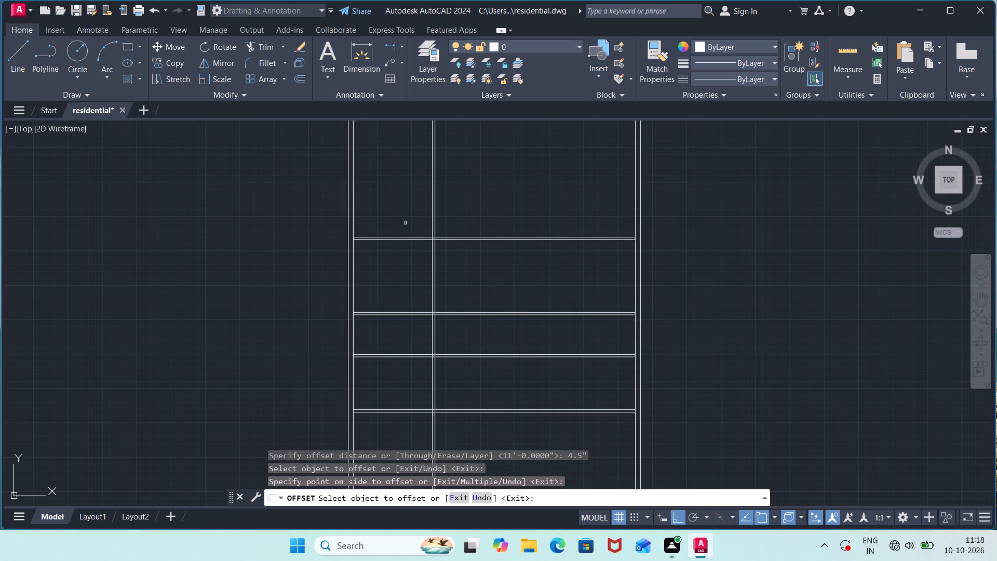
key(Return)
Offset the upper line of the fourth horizontal partition 8' upward.
key(Return)
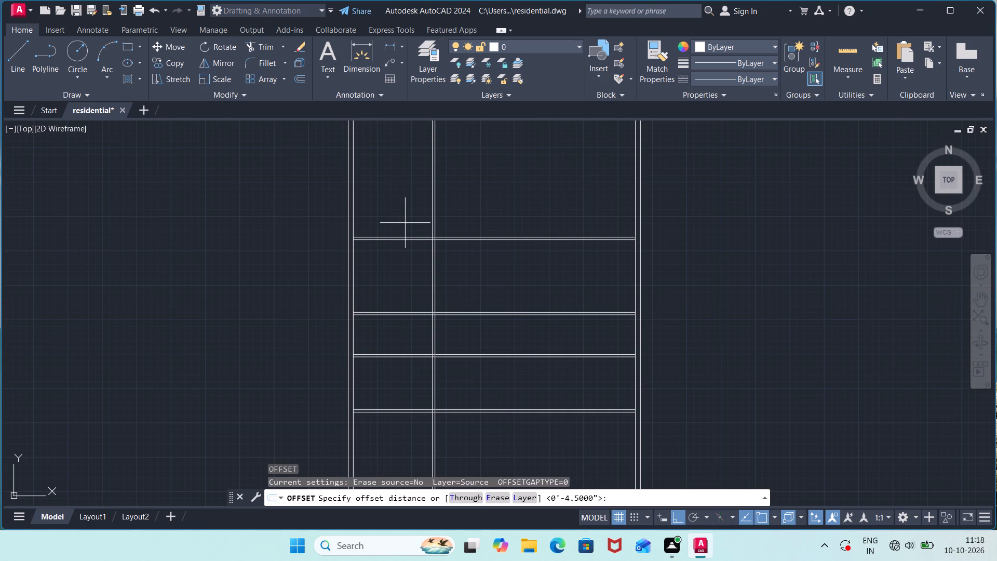
key(8)
key(apostrophe)
key(Return)
scroll(405, 223, down, 1)
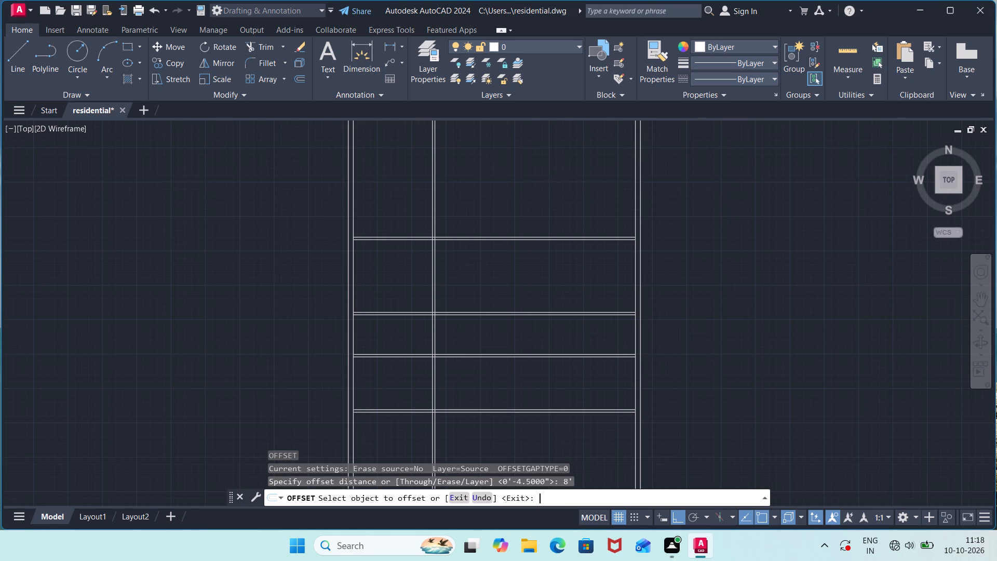
click(408, 230)
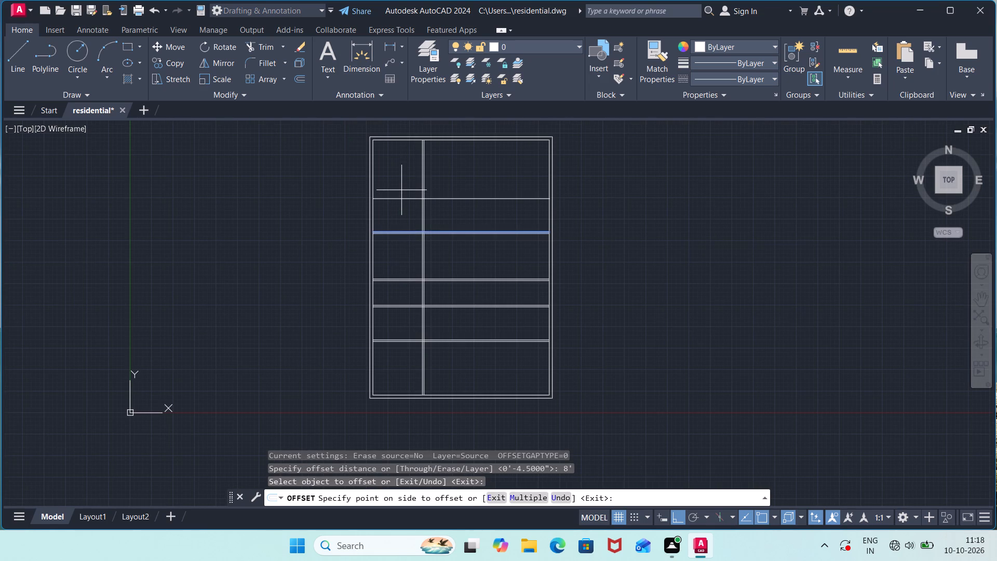
click(401, 190)
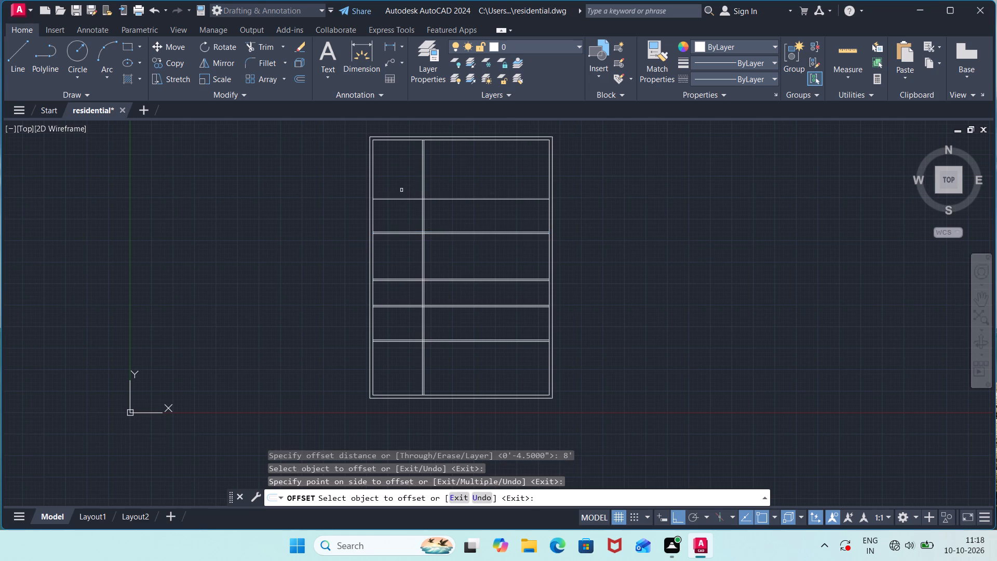
key(space)
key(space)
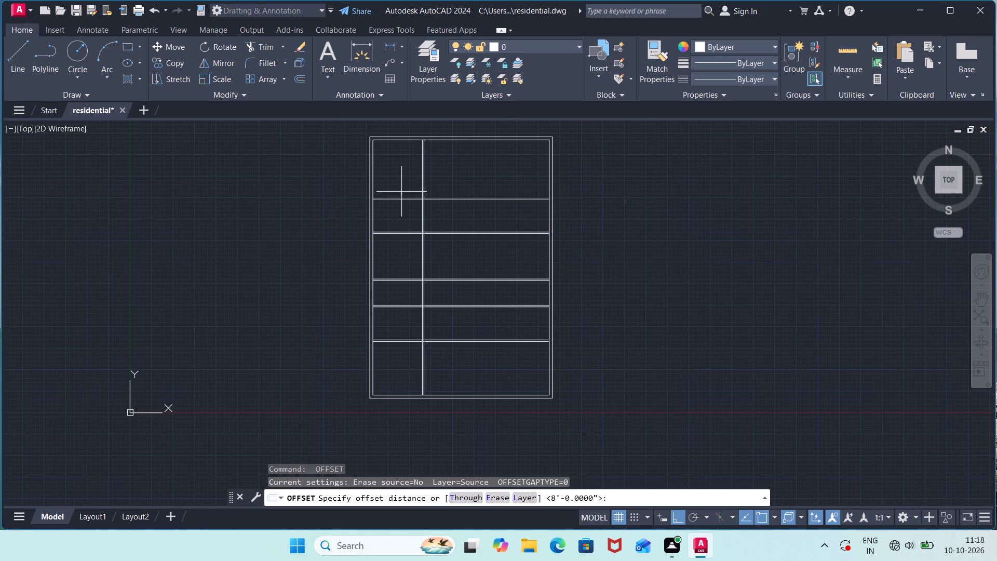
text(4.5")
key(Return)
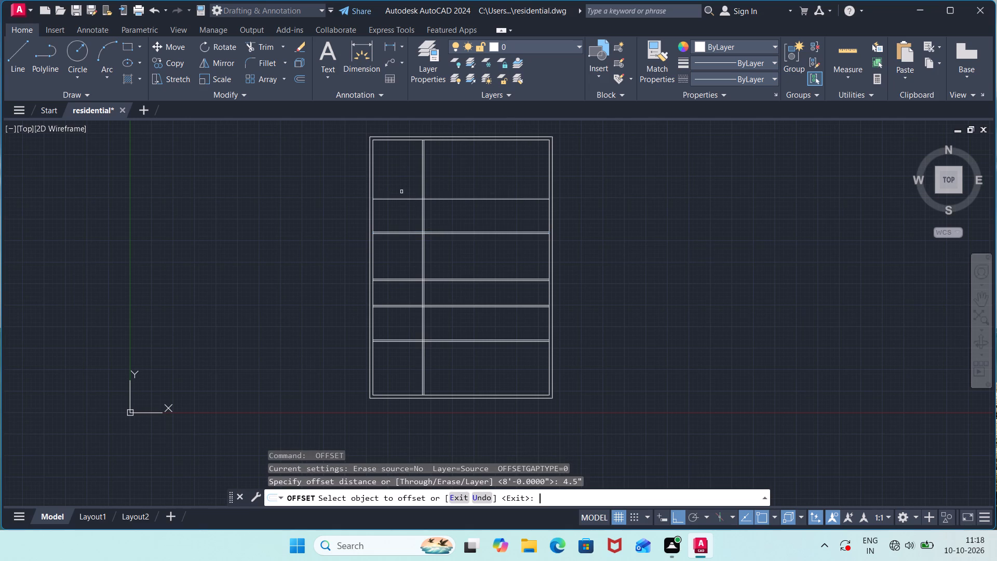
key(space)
Offset the new single line above the fourth horizontal partition 9" upward to form the top outer wall.
key(space)
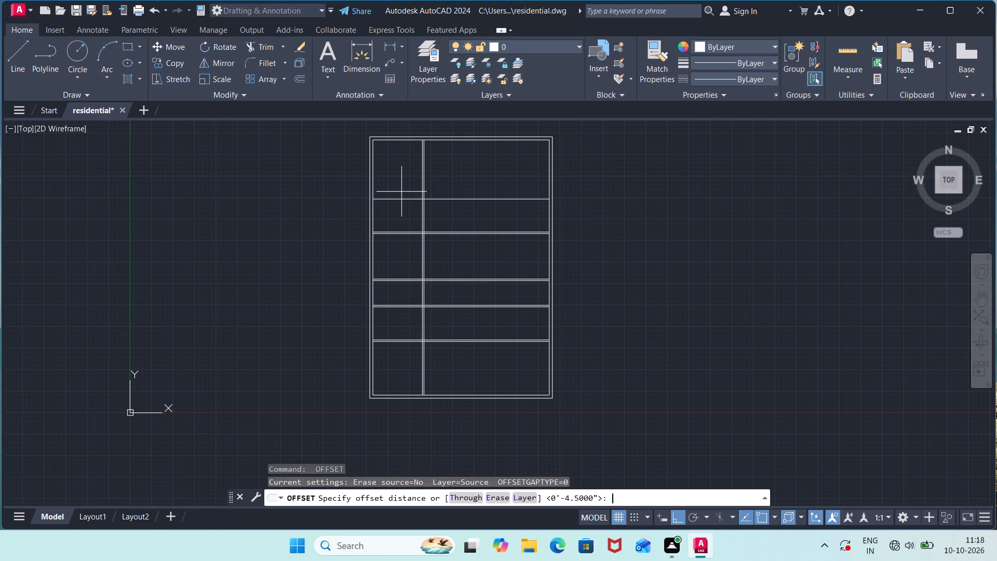
text(9")
key(Return)
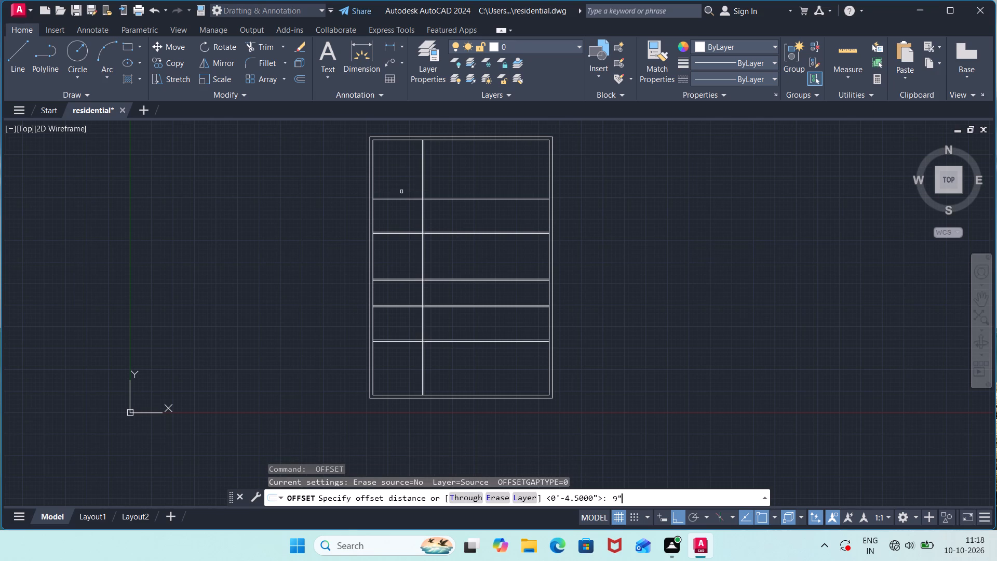
click(402, 199)
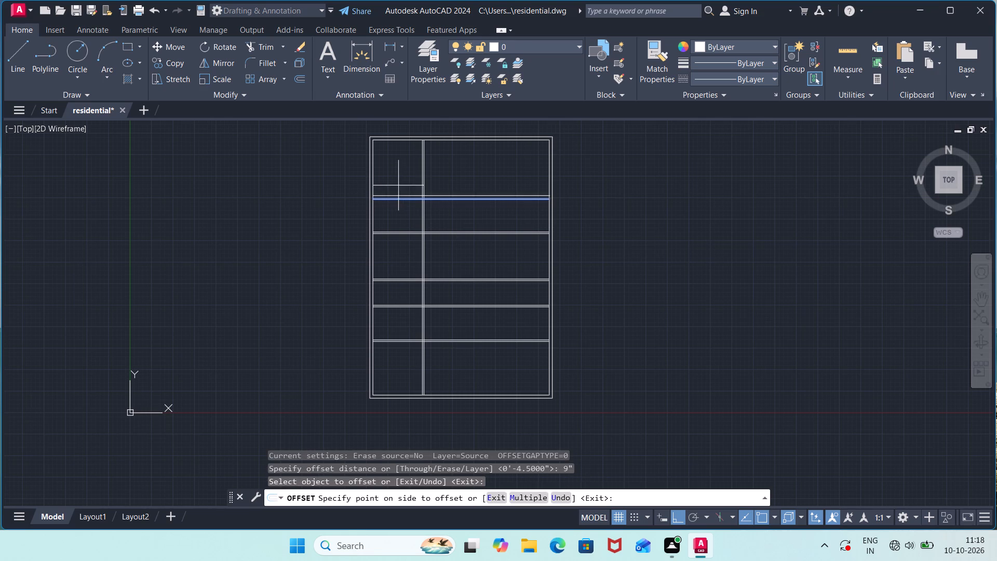
click(398, 185)
scroll(397, 186, up, 2)
key(Escape)
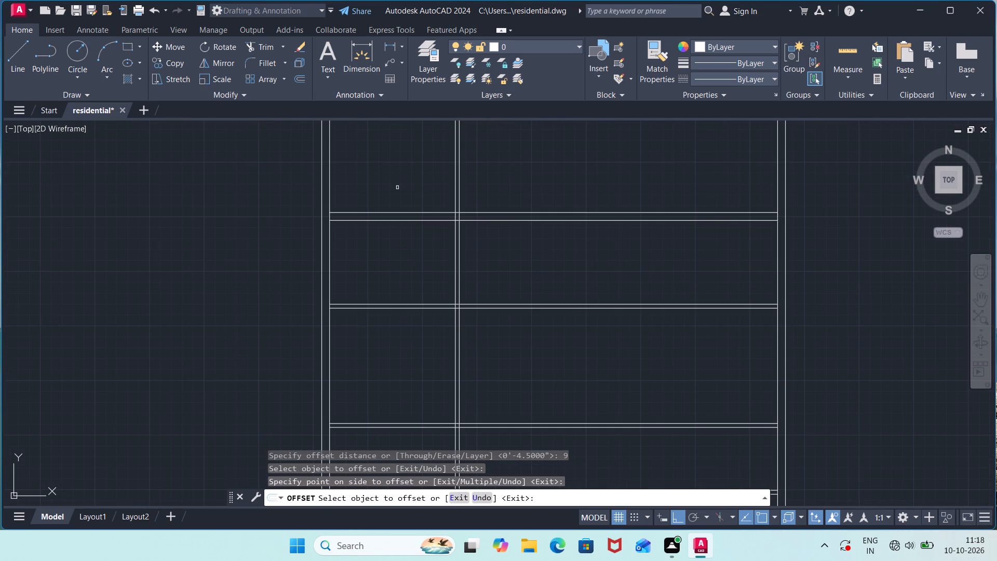
Stretch both ends of the 9" wall's upper line out to the outer faces of the side walls.
click(398, 211)
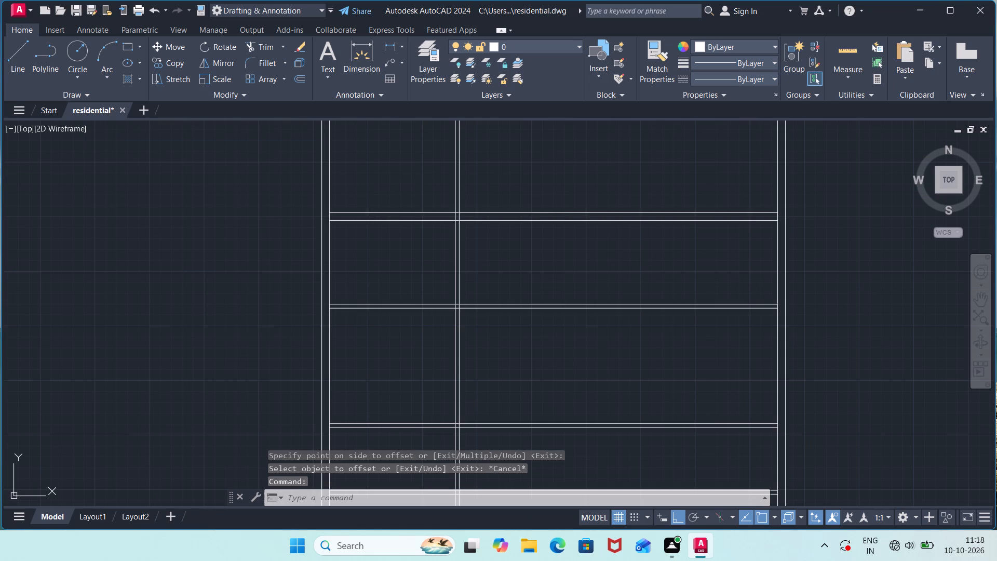
click(329, 212)
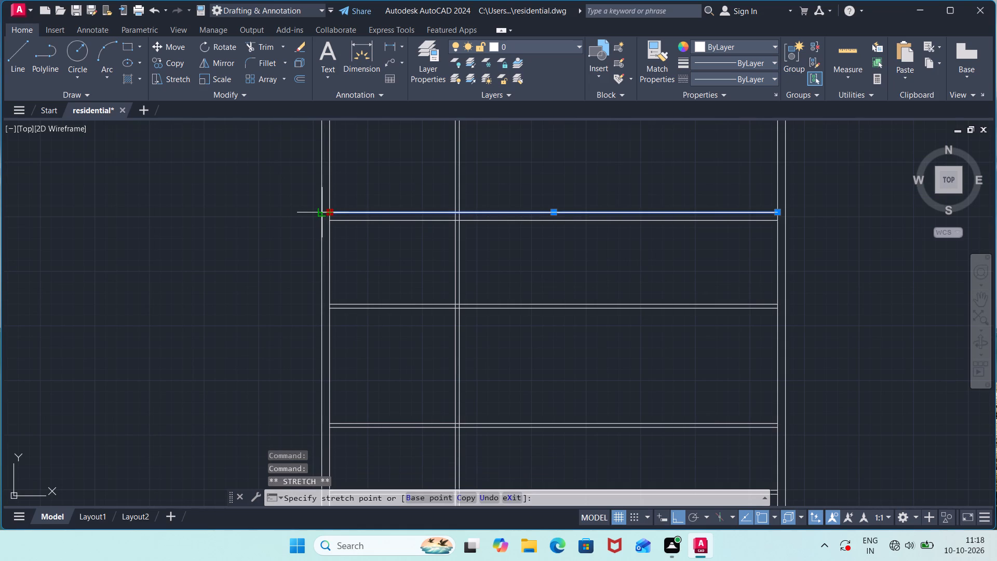
click(319, 212)
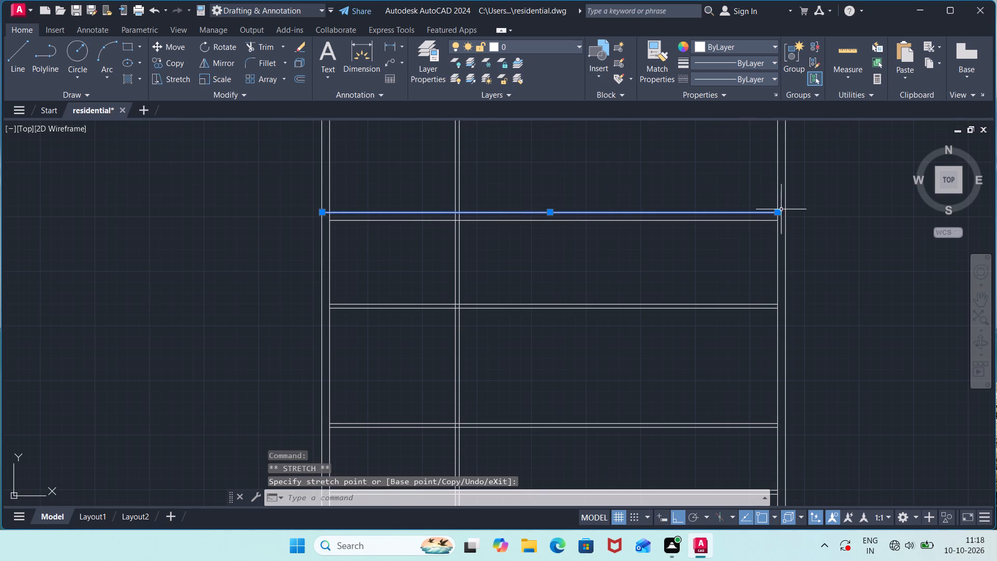
click(779, 211)
click(786, 212)
Add a vertical linear dimension outside the left wall, from the stretched line's end to the plan's bottom outer corner.
scroll(591, 215, down, 2)
click(394, 50)
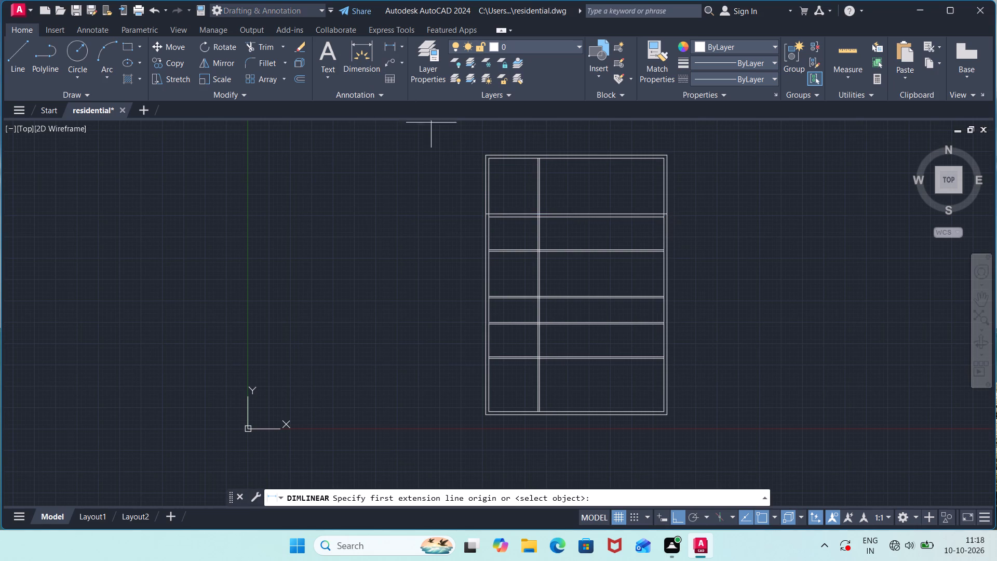
click(483, 211)
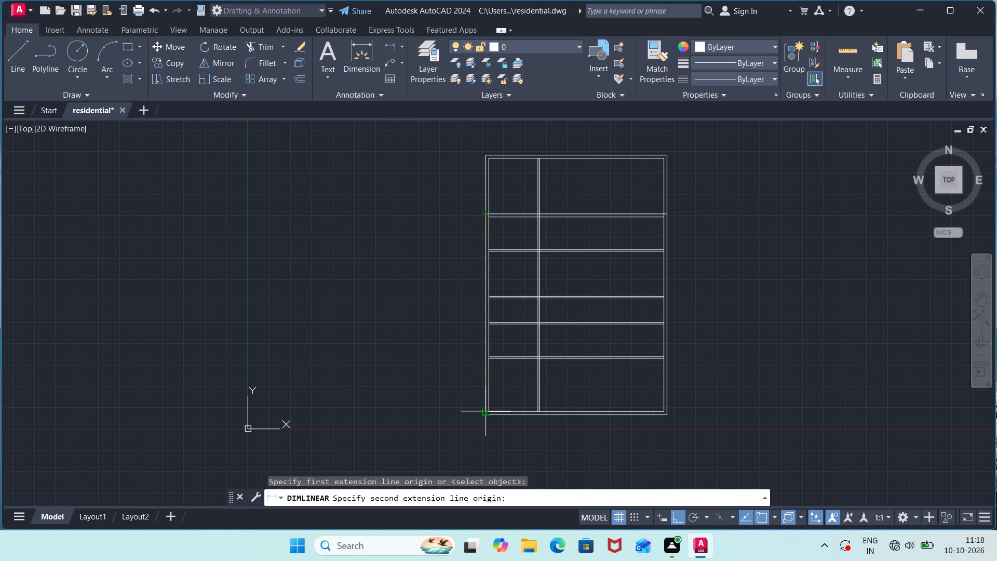
click(486, 418)
click(470, 417)
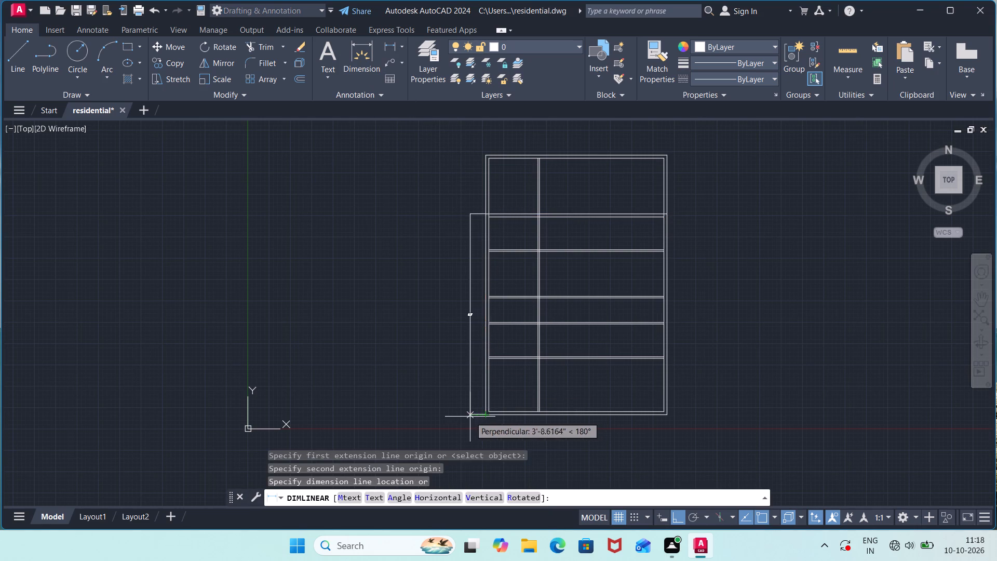
Trim away the side walls, vertical partition and old top wall lines above the new 9" top wall.
scroll(452, 315, up, 3)
scroll(543, 320, down, 3)
scroll(668, 268, down, 3)
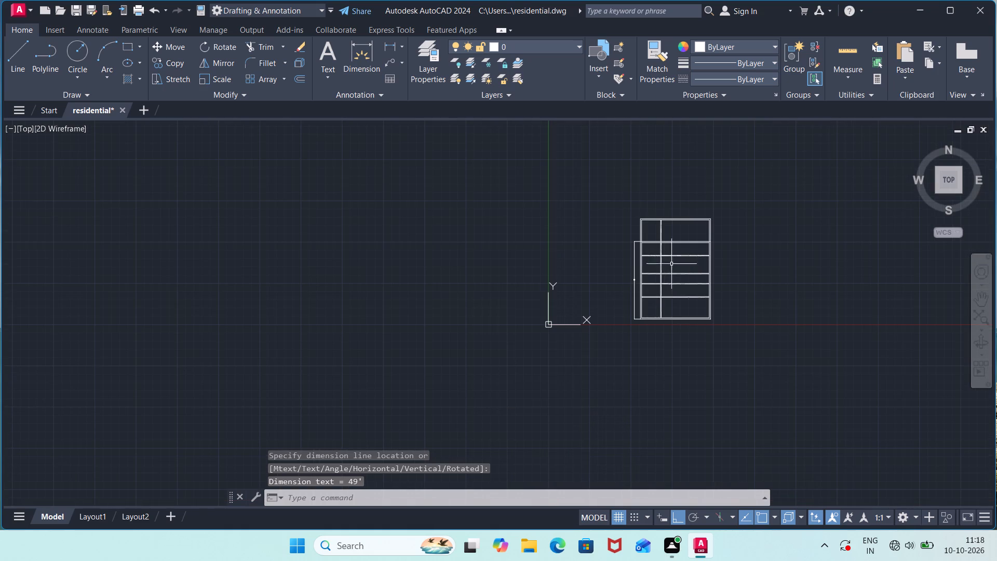
middle_drag(680, 259, 560, 306)
scroll(564, 286, up, 2)
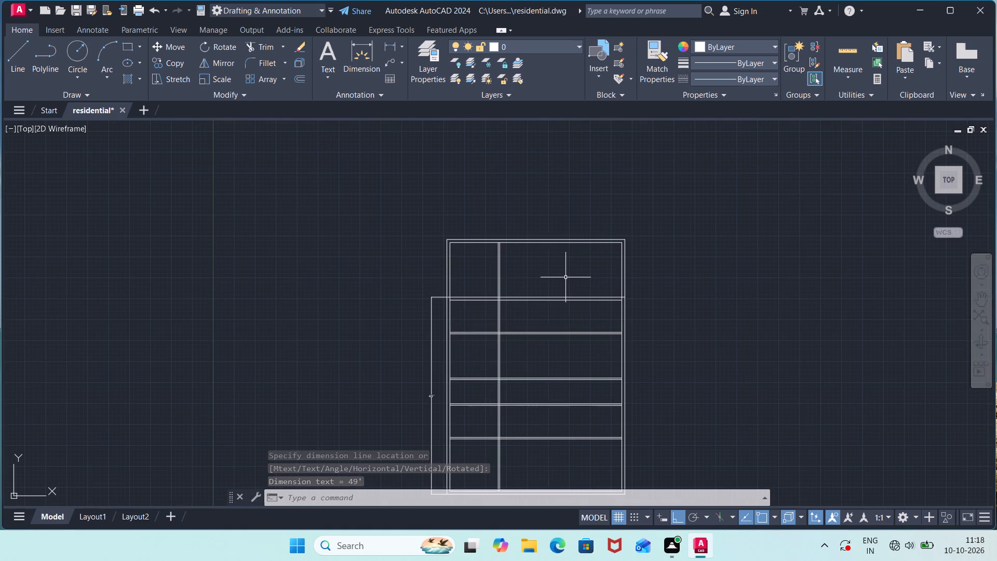
text(tr)
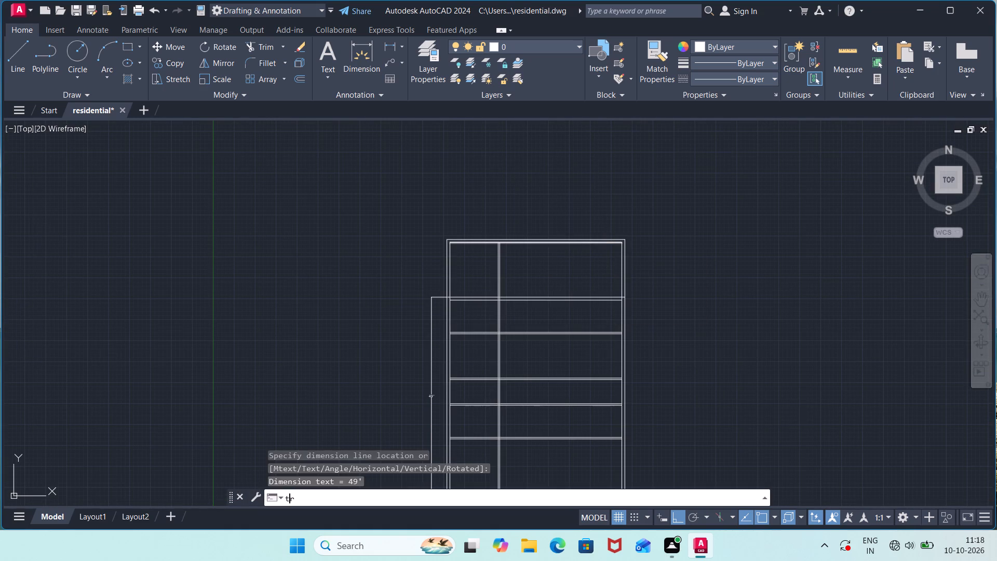
key(Return)
click(665, 235)
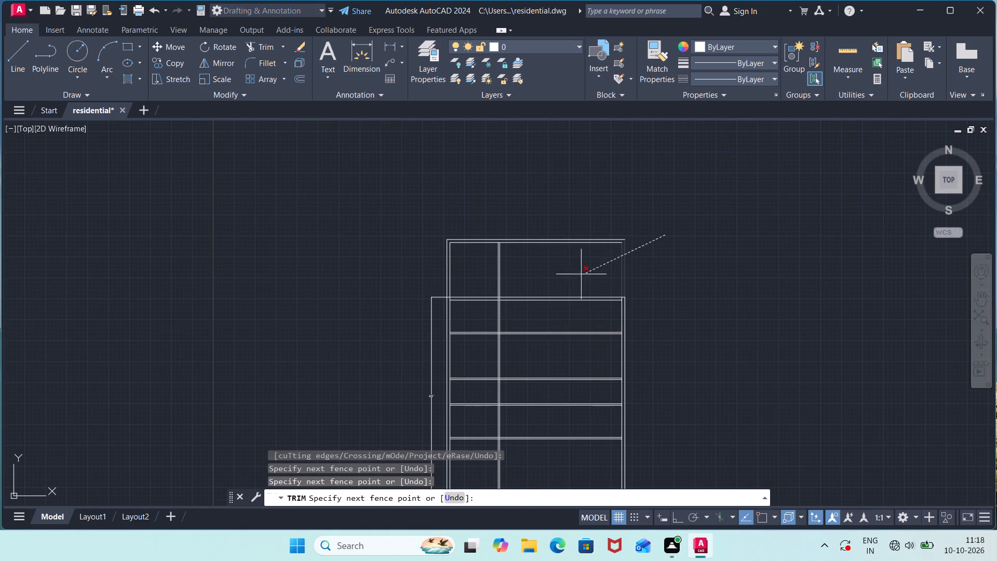
click(435, 282)
drag(714, 209, 667, 219)
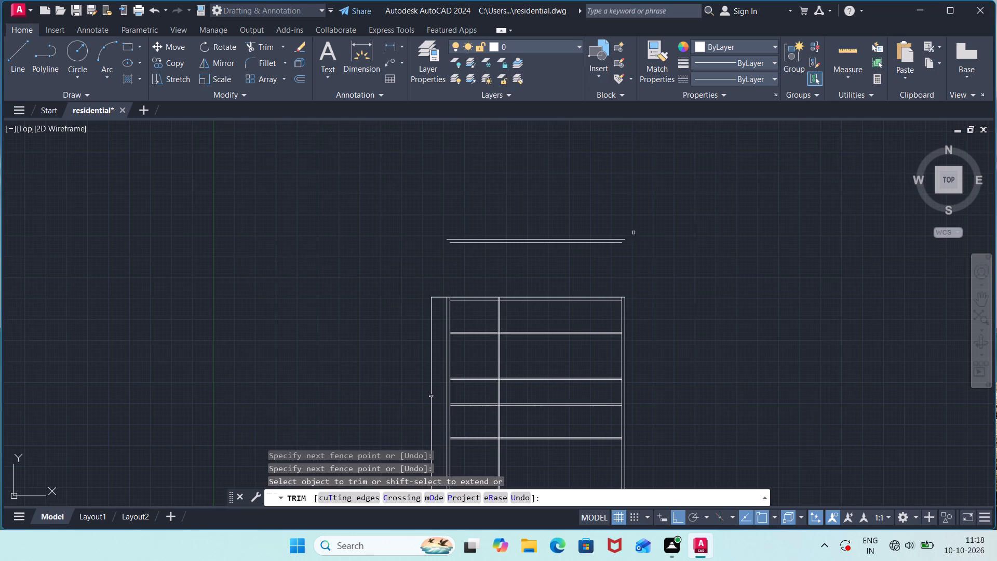
drag(576, 209, 575, 215)
click(519, 269)
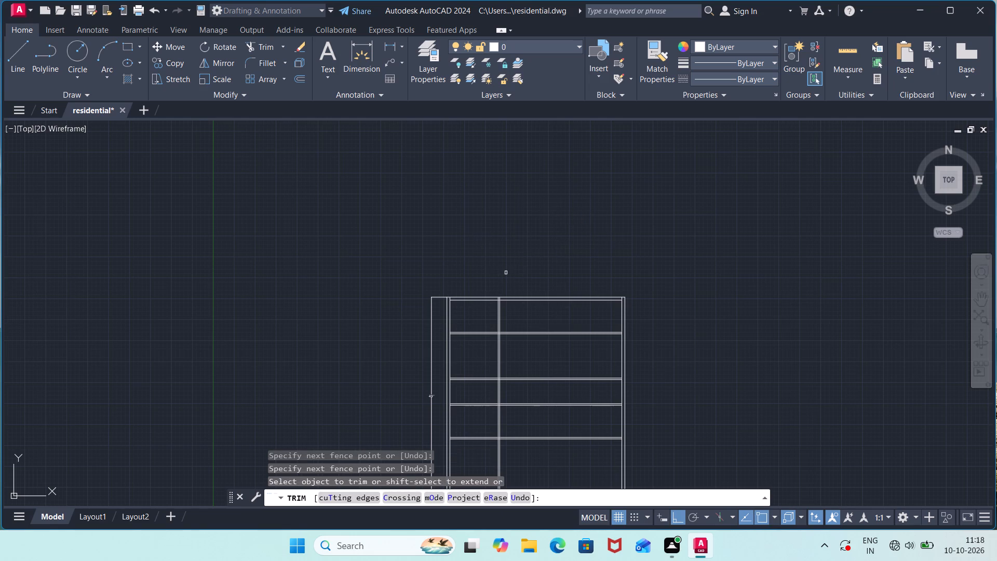
Trim the inner side wall lines and the vertical partition lines where they cross the new 9" top wall.
scroll(488, 282, up, 2)
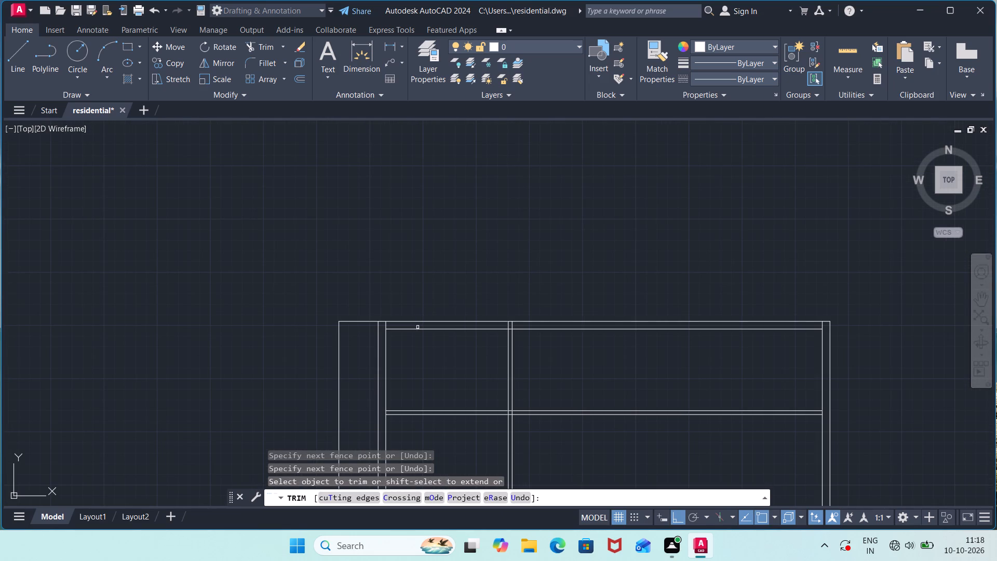
scroll(461, 351, up, 1)
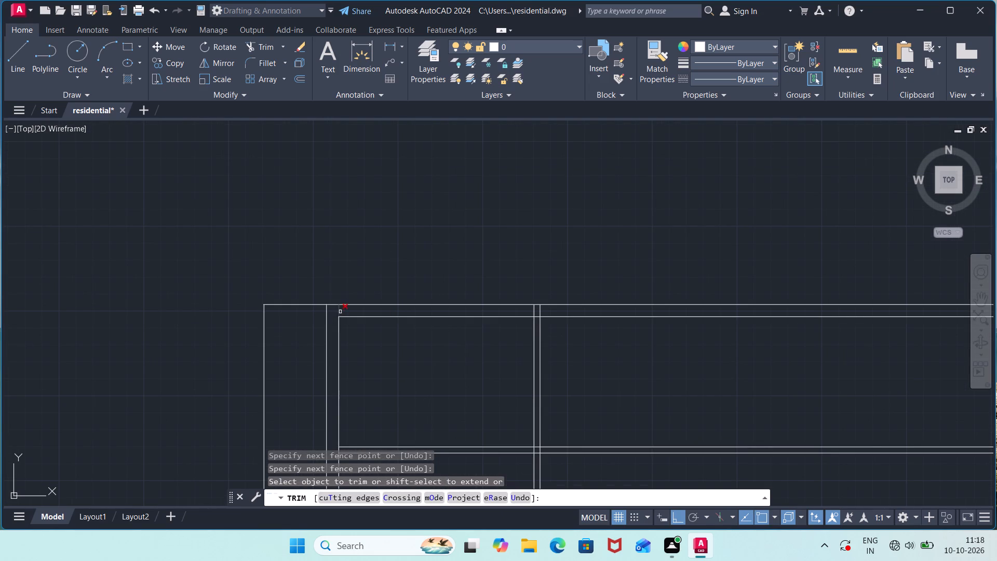
click(336, 311)
click(353, 312)
click(560, 311)
click(502, 310)
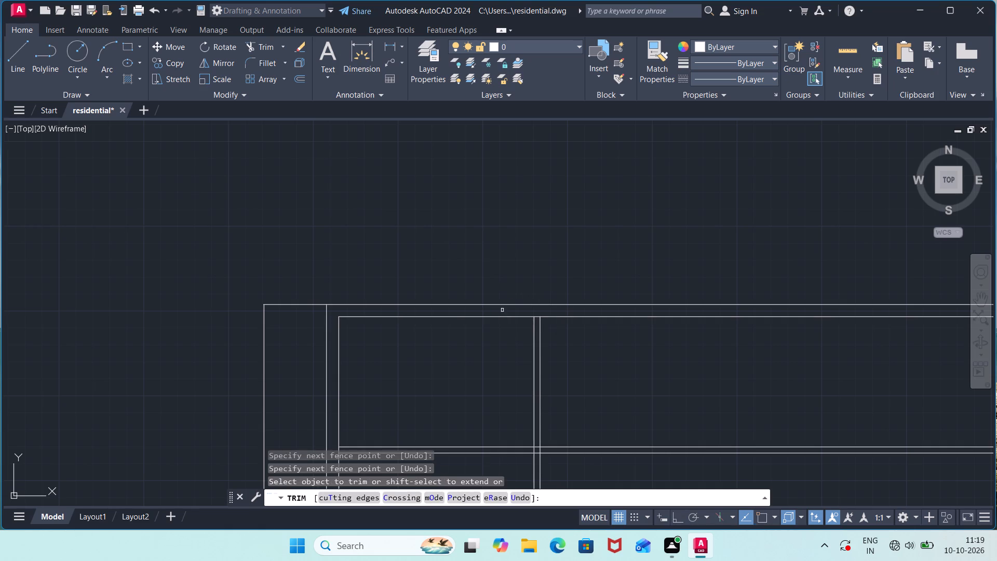
scroll(780, 361, down, 1)
middle_drag(778, 361, 452, 264)
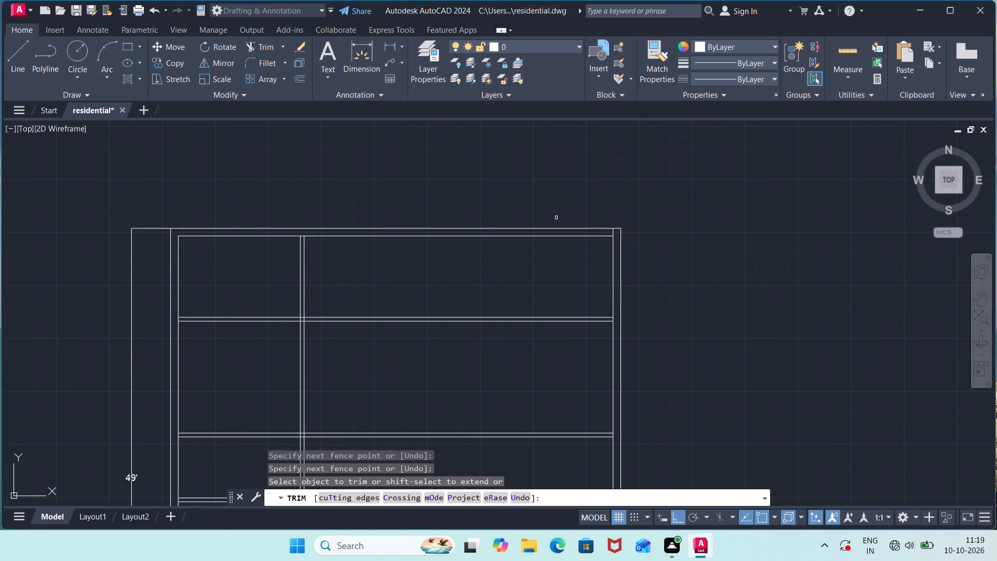
click(613, 234)
scroll(476, 295, down, 1)
middle_drag(453, 292, 448, 280)
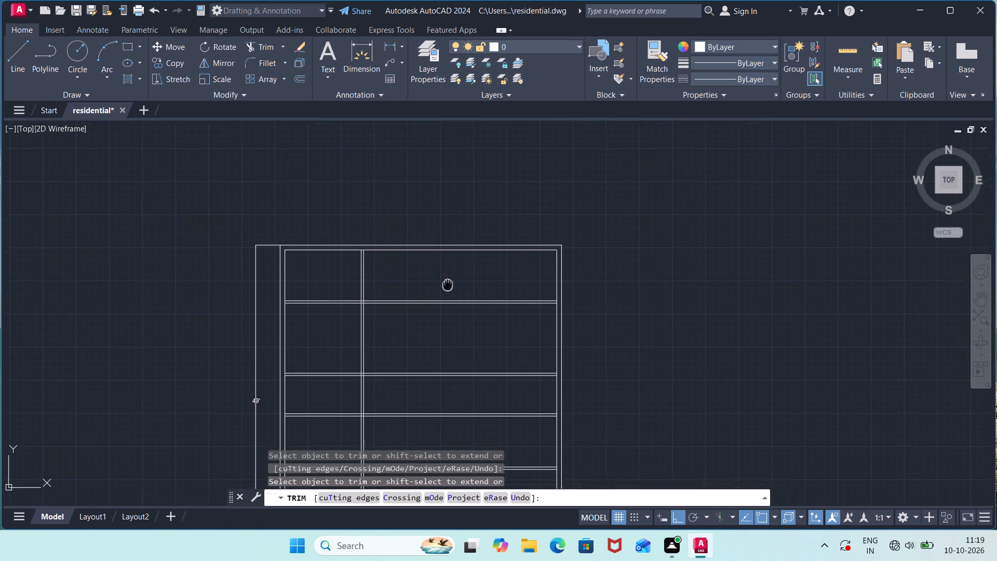
middle_drag(448, 280, 513, 203)
key(Escape)
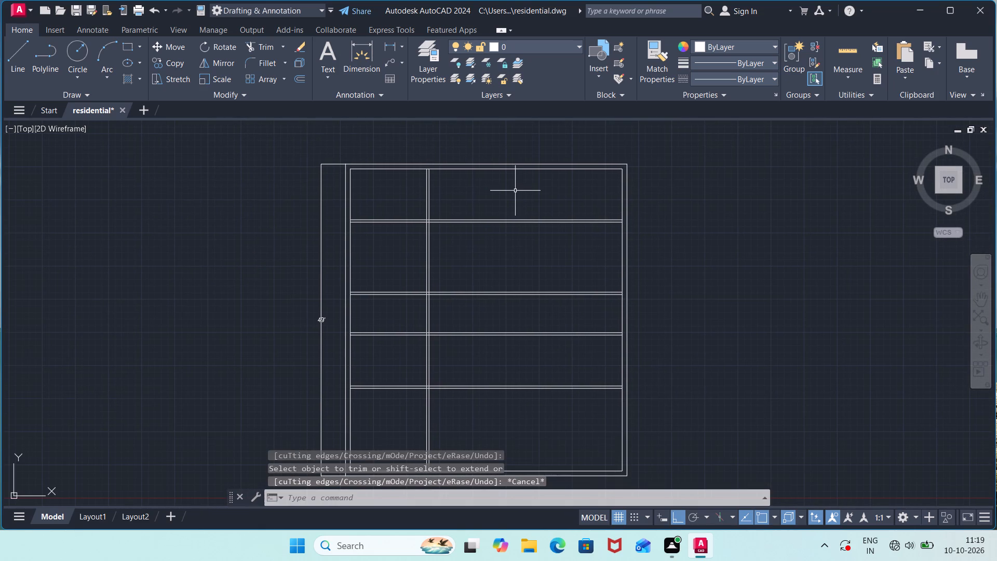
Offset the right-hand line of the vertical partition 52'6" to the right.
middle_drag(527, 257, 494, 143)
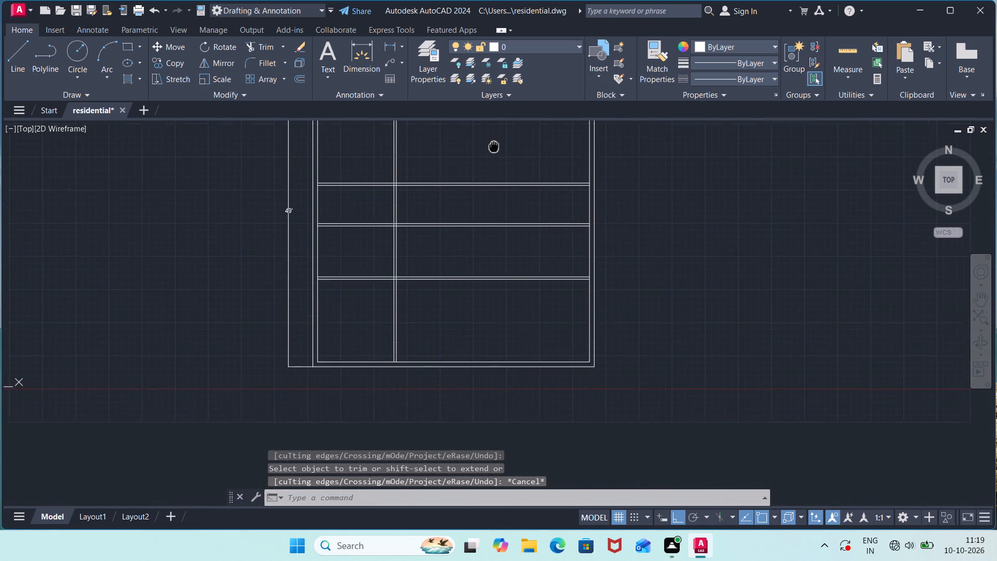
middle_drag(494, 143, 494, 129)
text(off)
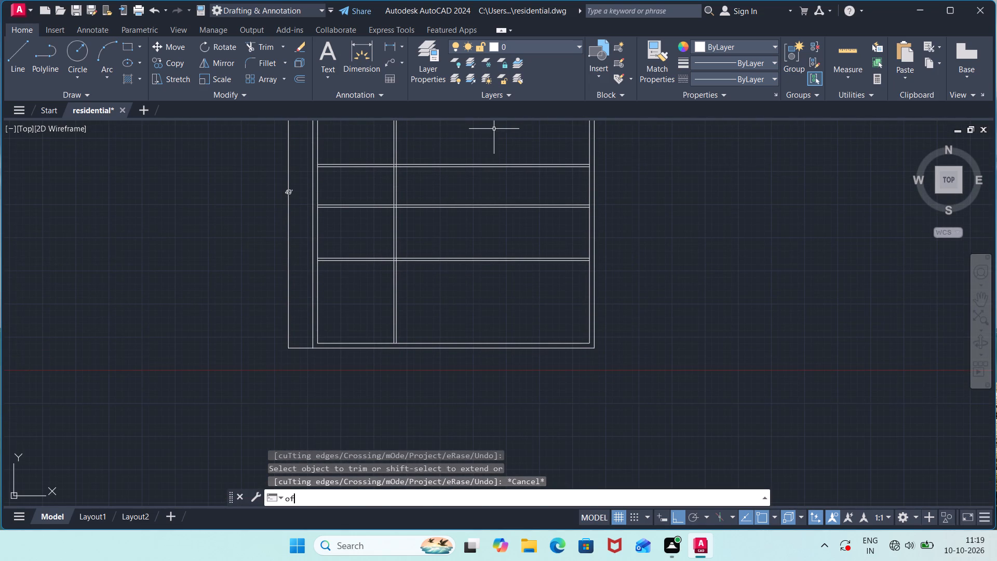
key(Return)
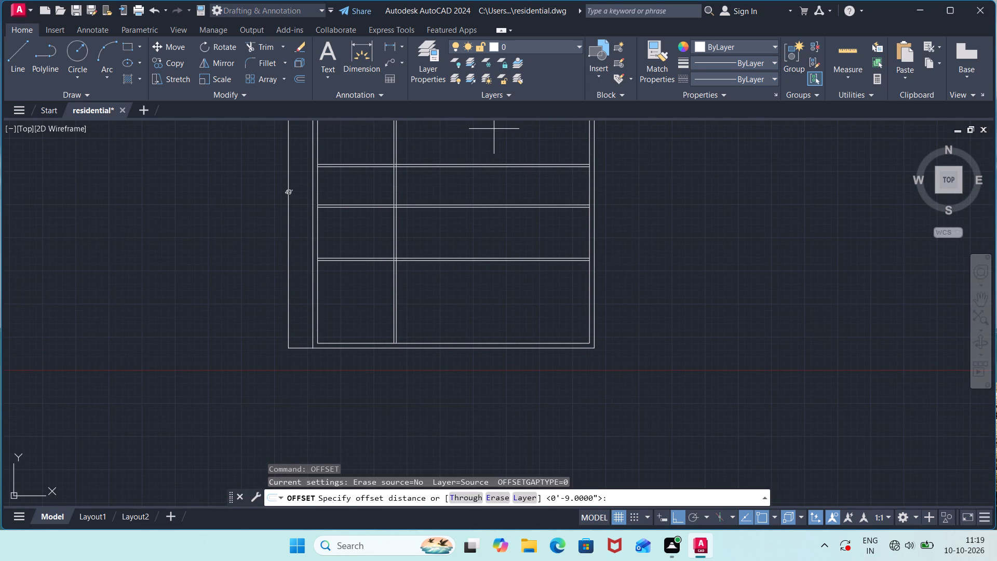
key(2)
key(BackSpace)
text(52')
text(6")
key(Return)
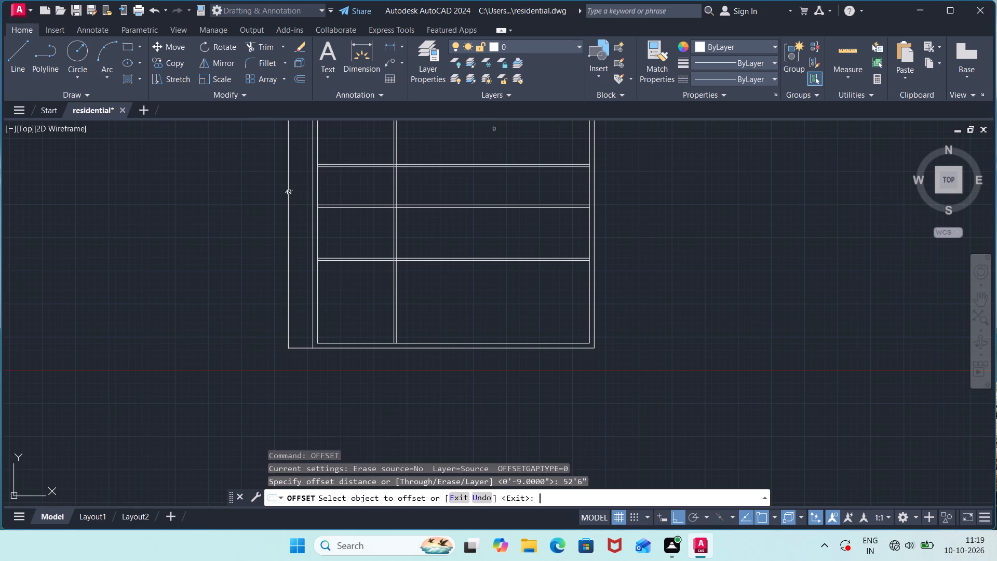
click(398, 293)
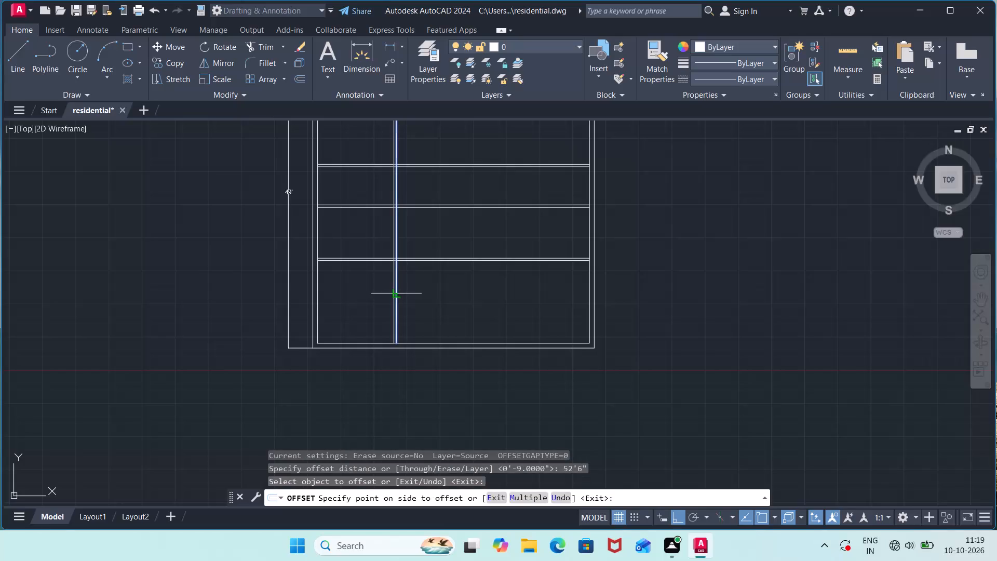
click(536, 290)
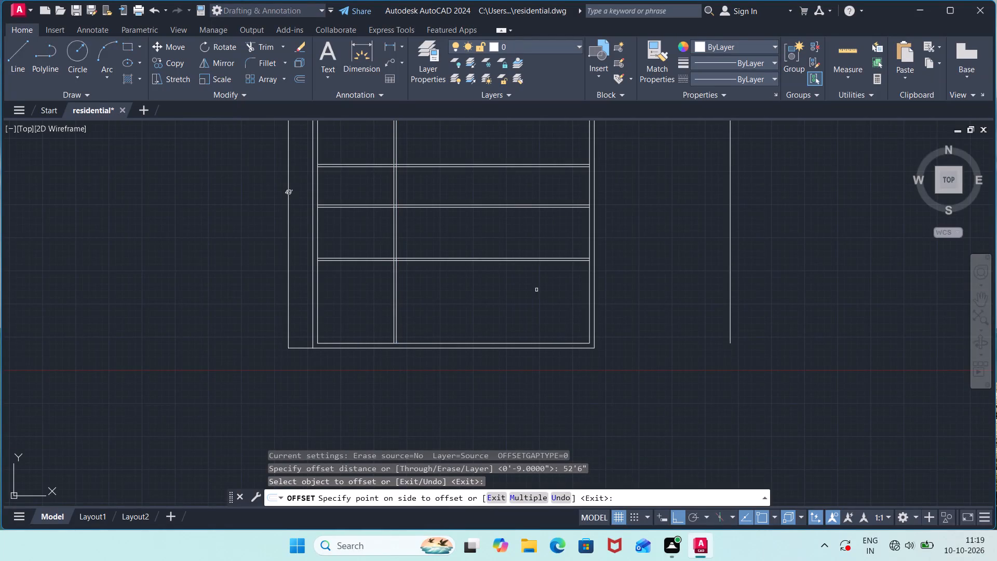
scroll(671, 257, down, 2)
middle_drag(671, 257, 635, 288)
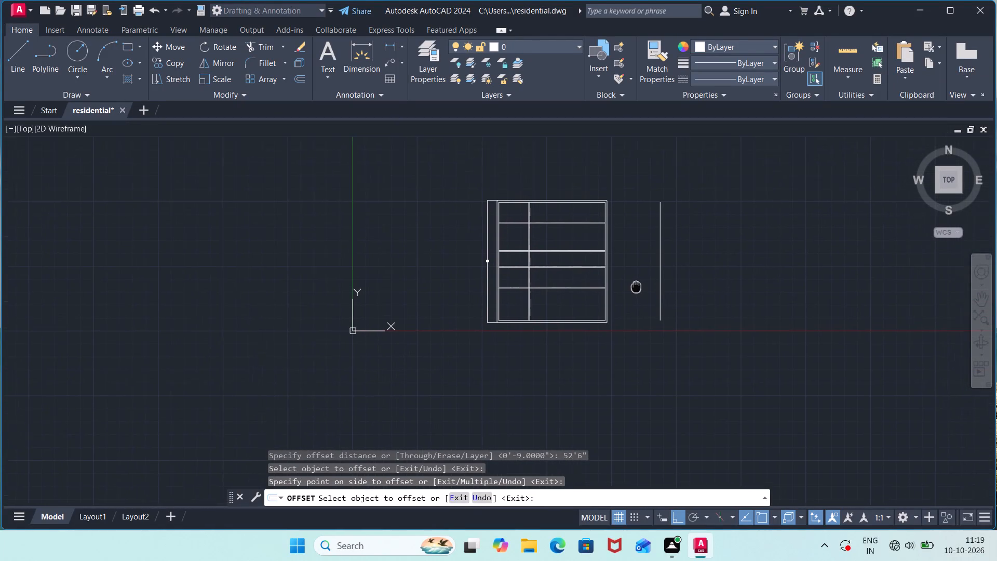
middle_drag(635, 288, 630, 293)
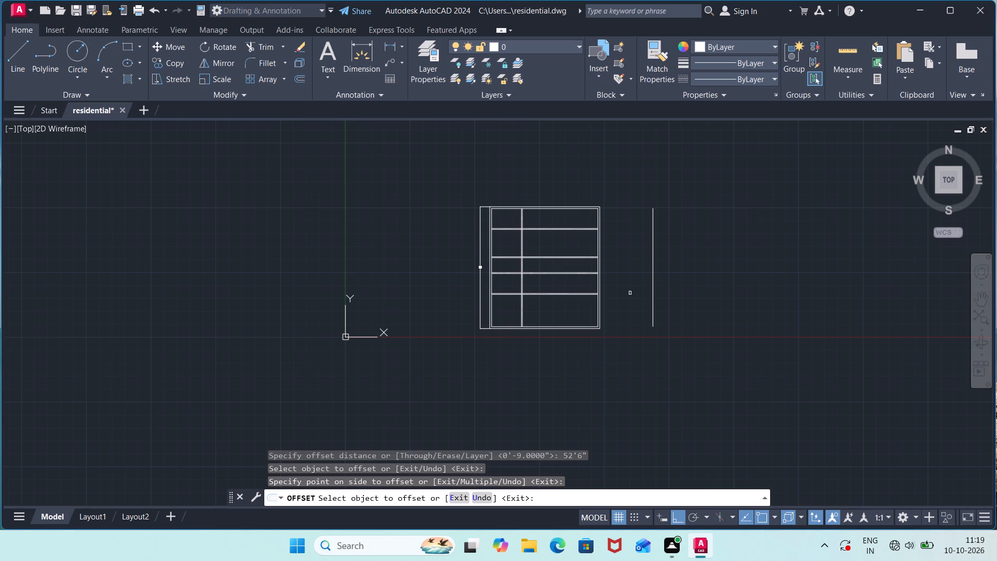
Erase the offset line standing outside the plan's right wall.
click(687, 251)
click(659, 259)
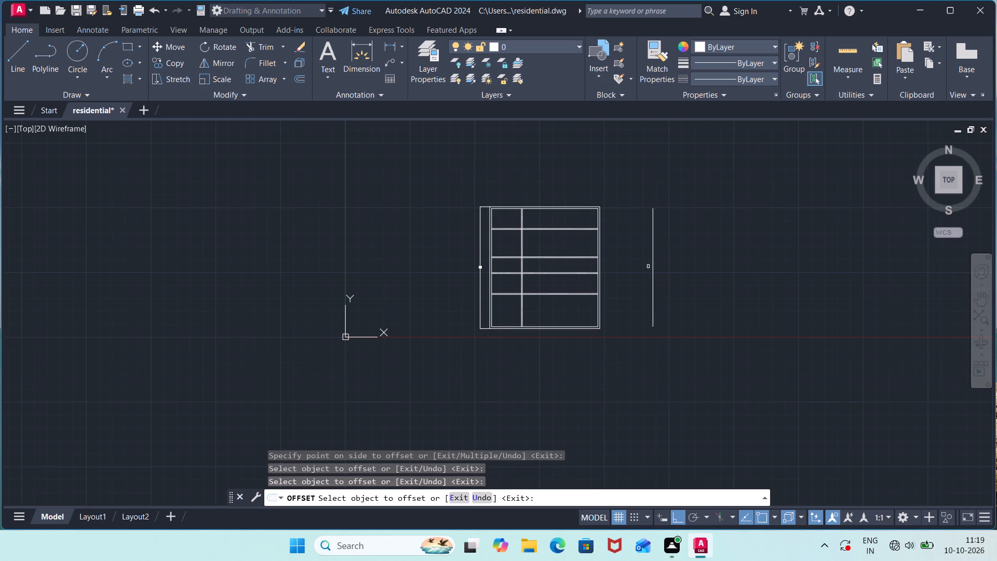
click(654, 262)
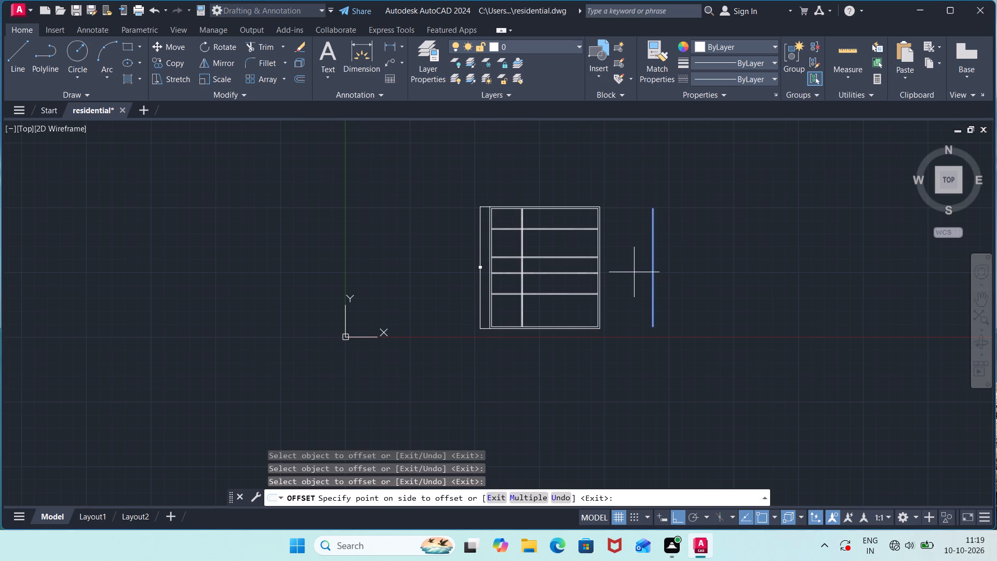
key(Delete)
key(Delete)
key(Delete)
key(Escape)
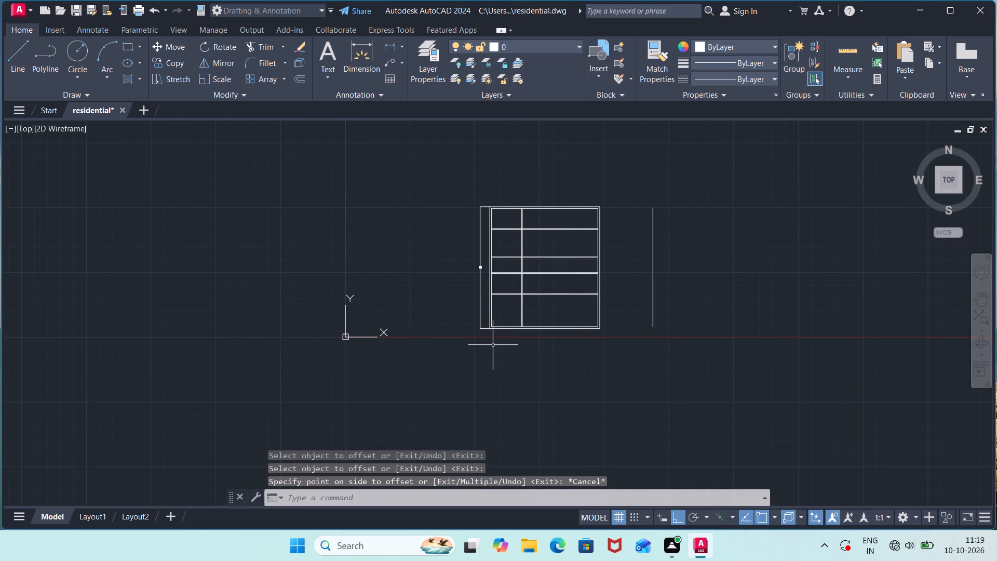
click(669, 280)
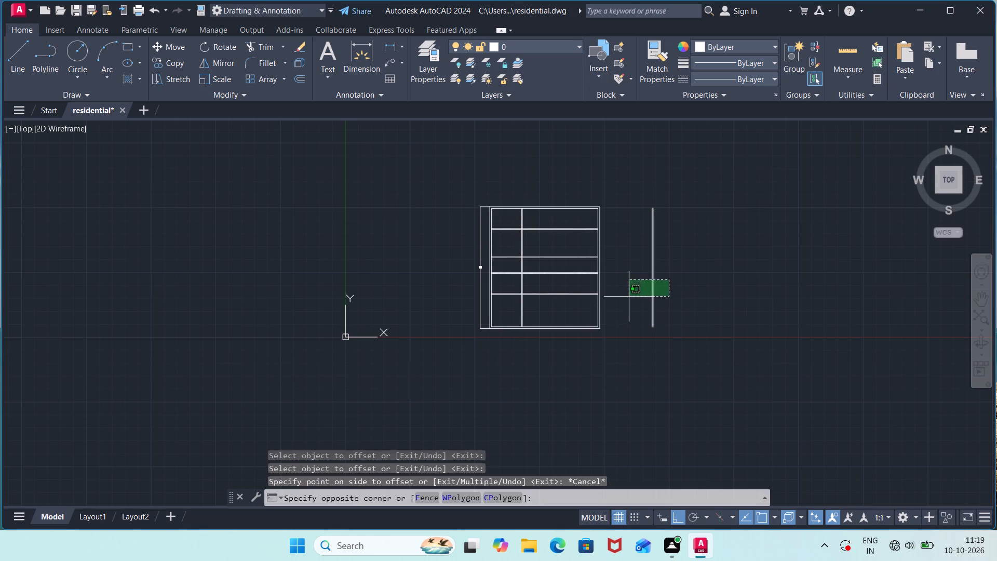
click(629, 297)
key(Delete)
Measure the horizontal distance from the vertical partition's right face to the right wall's inner face with a linear dimension.
scroll(628, 298, up, 1)
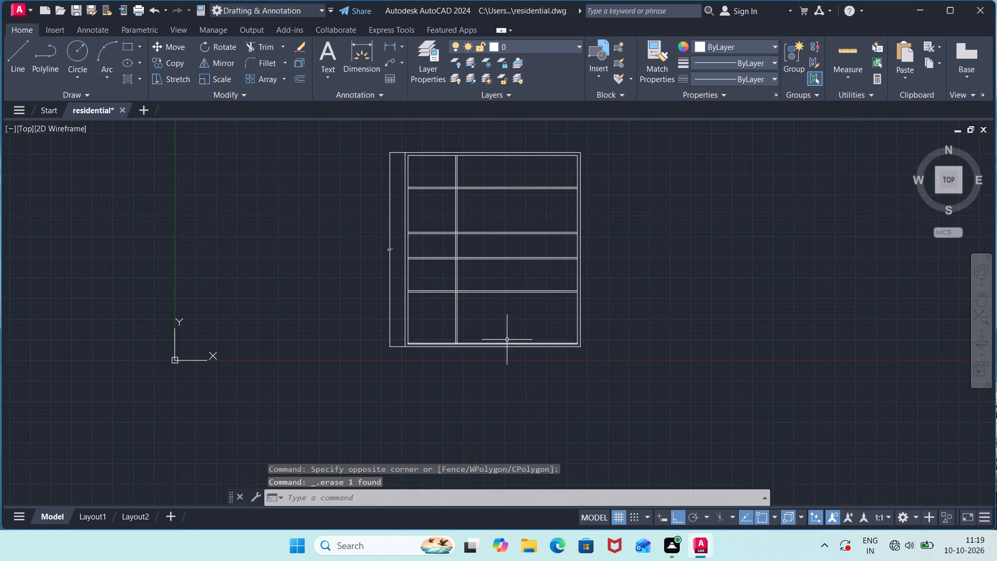
scroll(505, 321, up, 2)
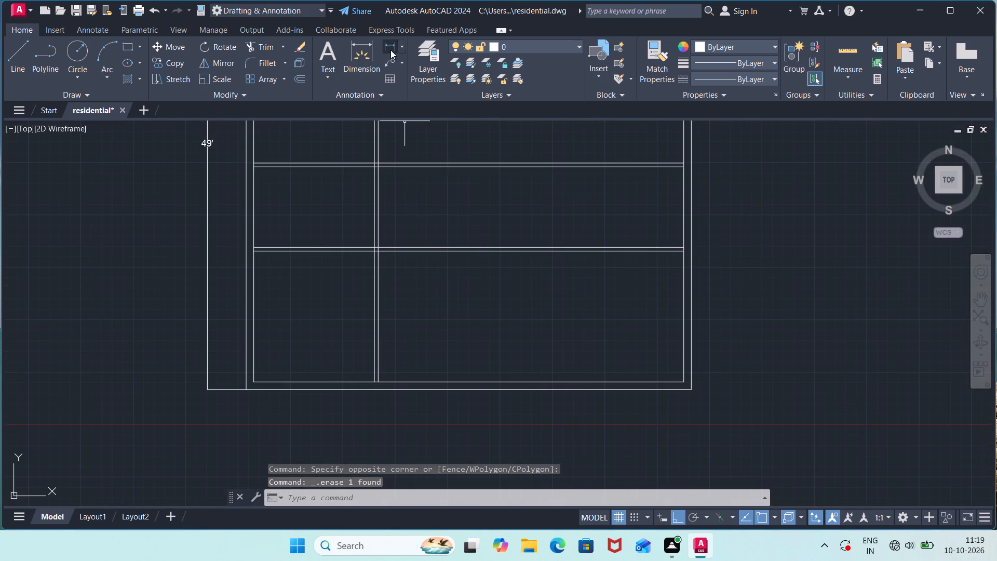
click(390, 50)
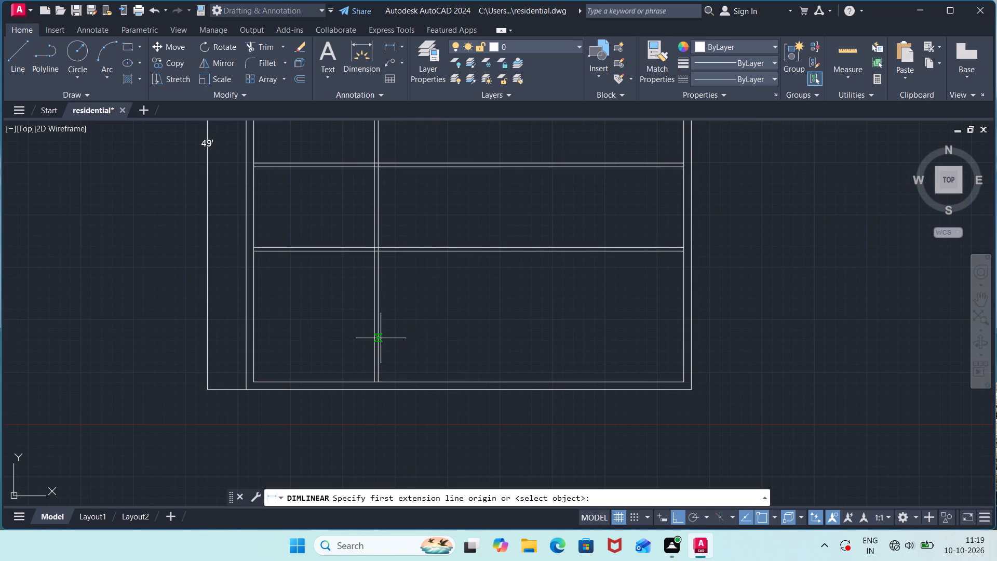
click(380, 338)
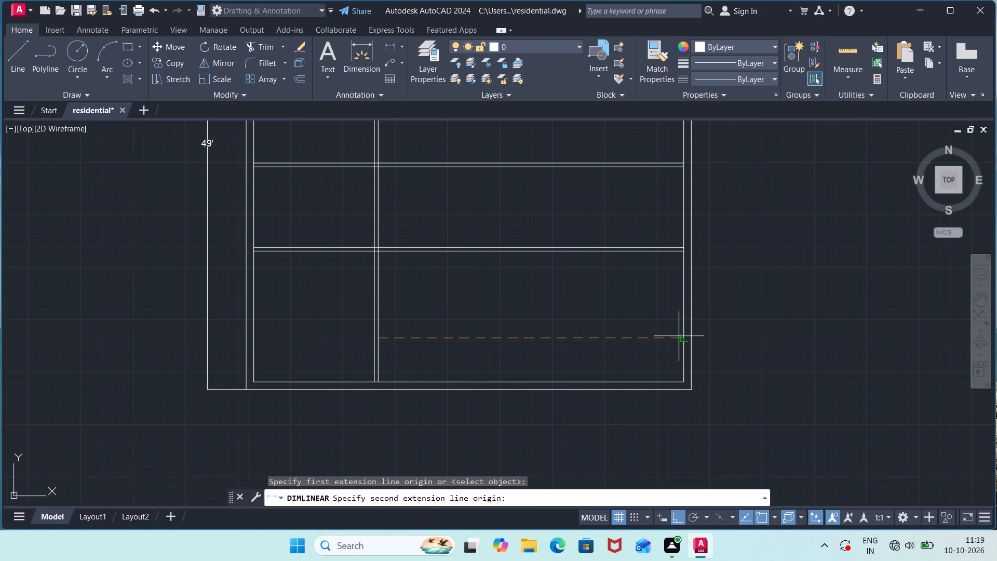
click(681, 339)
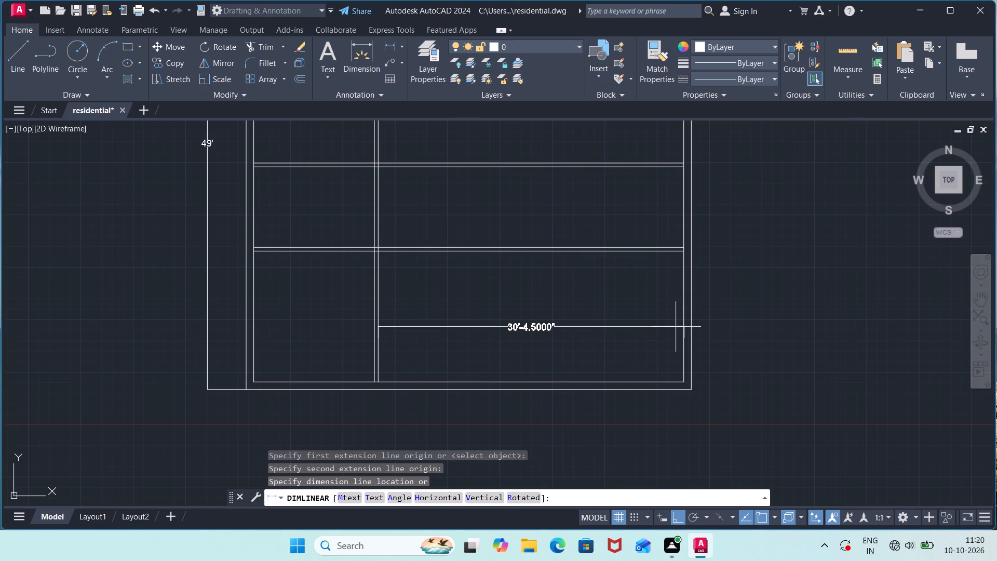
key(Escape)
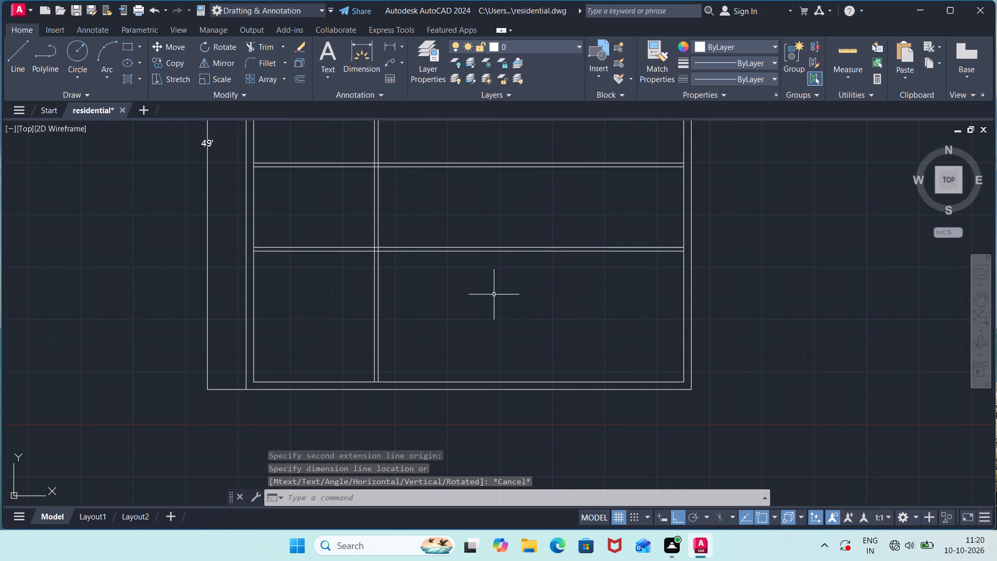
Trim away the upper three horizontal partitions between the vertical partition and the right wall.
middle_drag(492, 296, 514, 443)
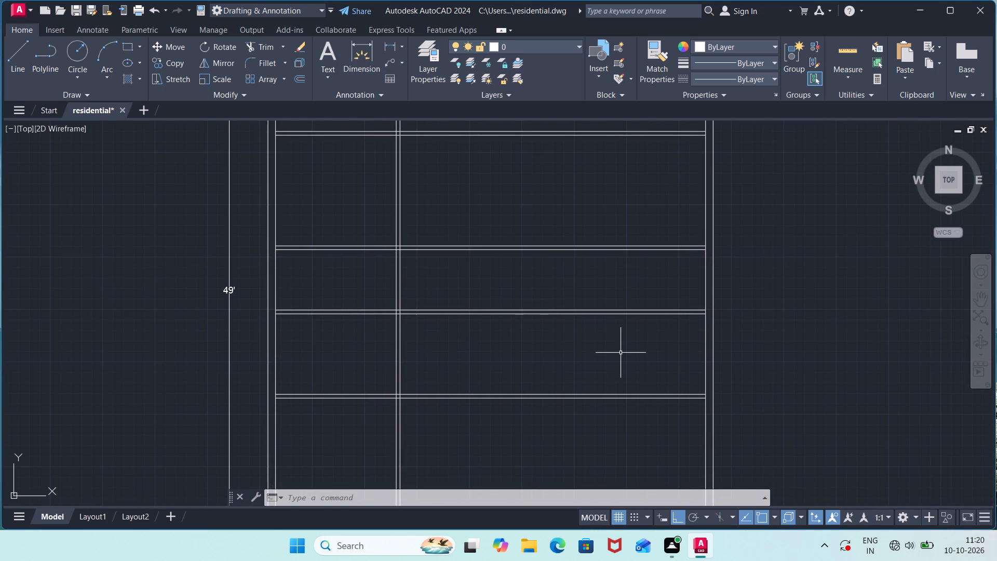
text(tr)
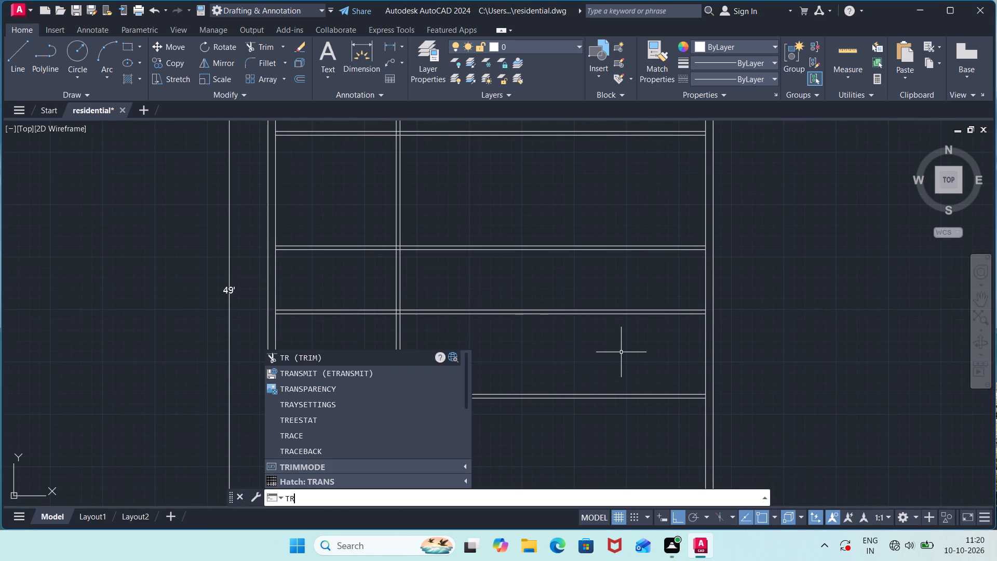
key(Return)
scroll(603, 275, down, 2)
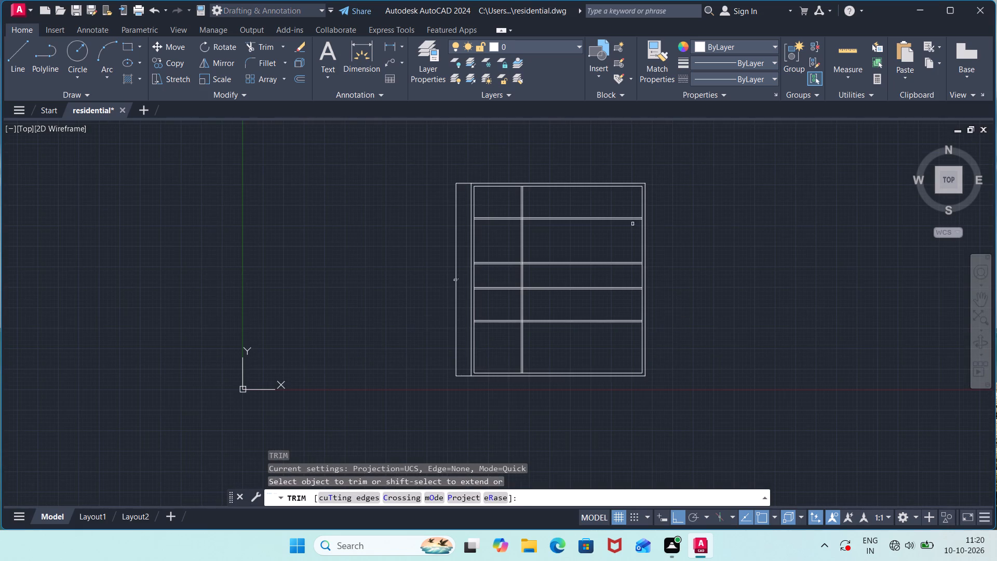
click(623, 209)
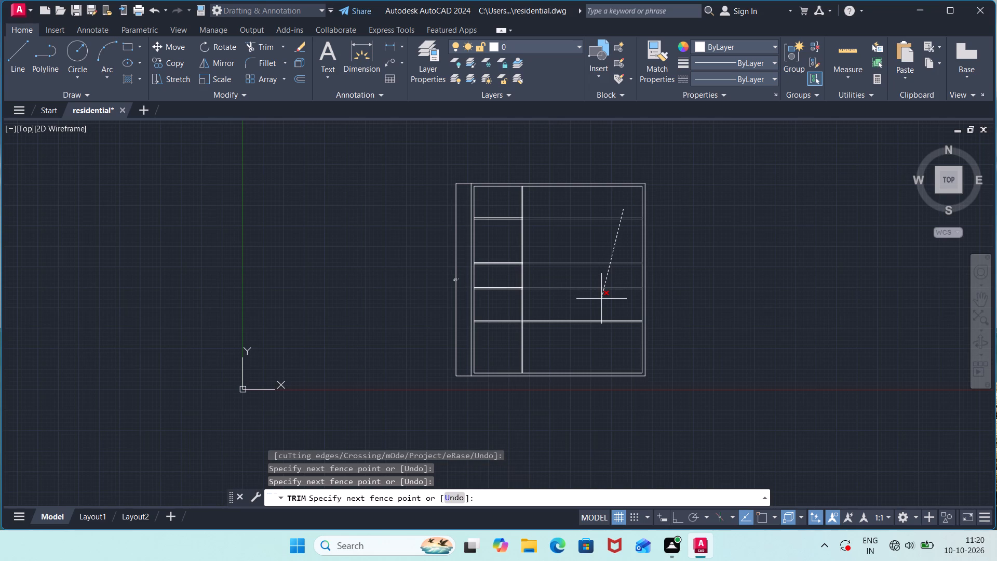
click(601, 299)
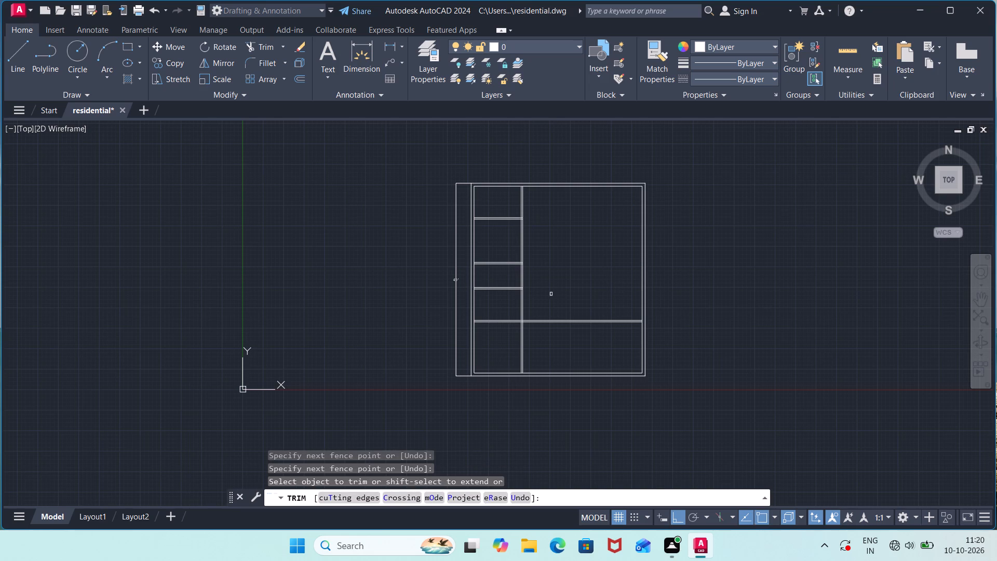
scroll(550, 254, up, 1)
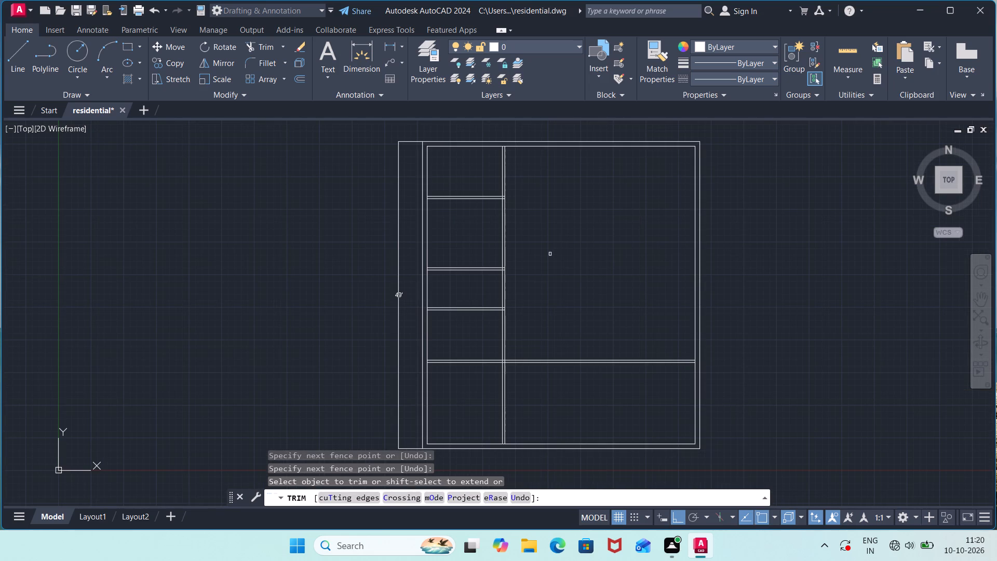
key(Escape)
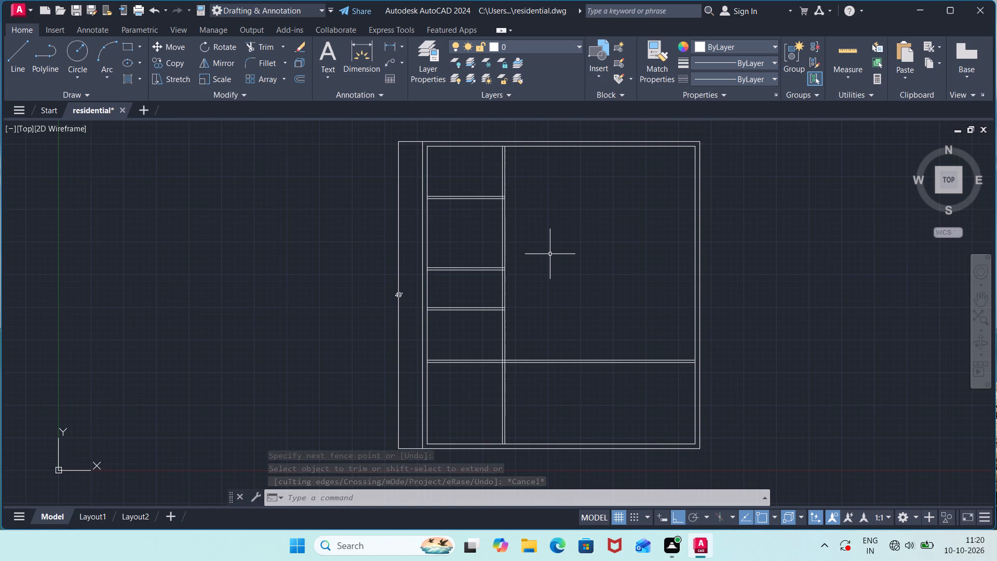
Trim the top wall's inner line between the two vertical partition lines.
text(tr)
key(Return)
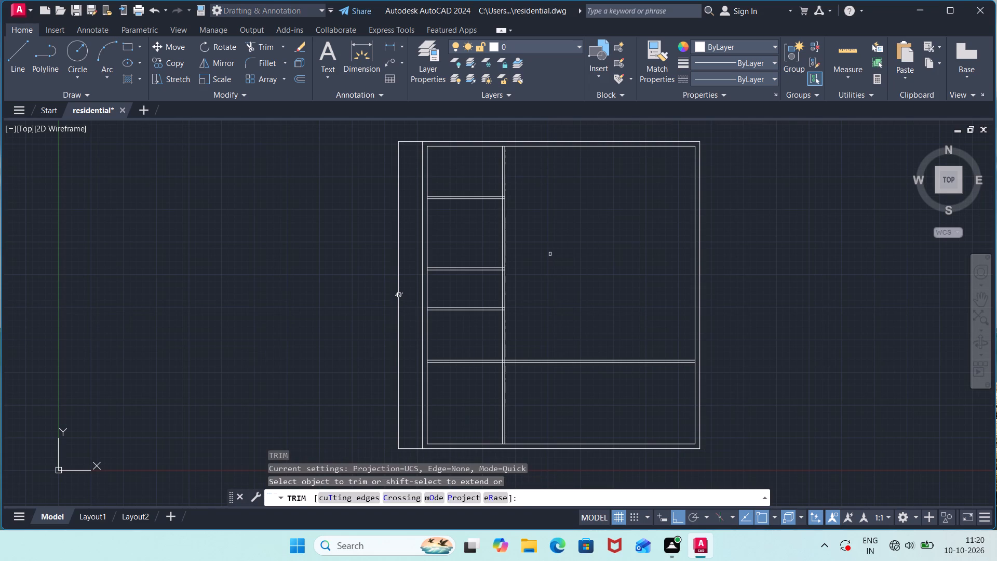
scroll(498, 143, up, 3)
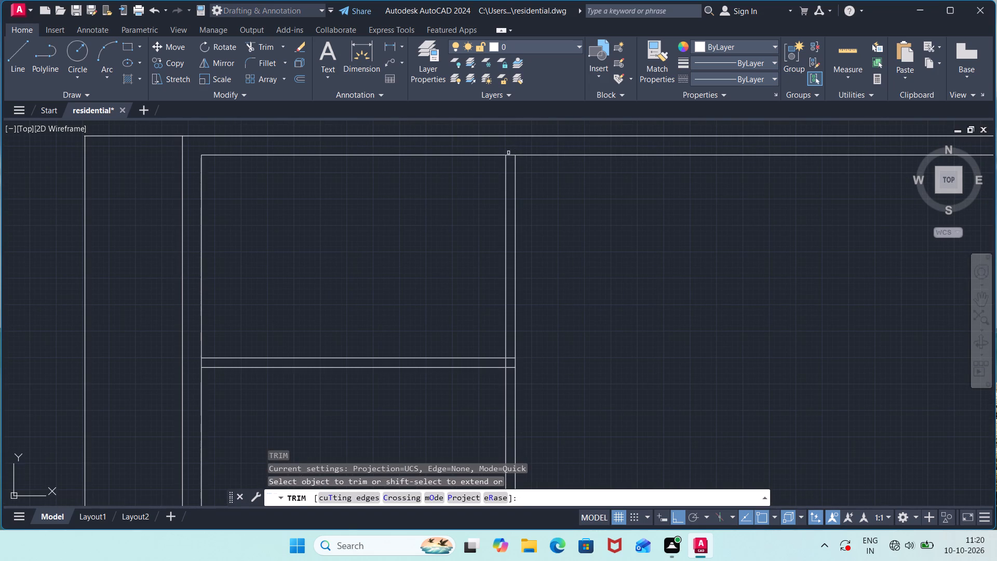
click(510, 156)
scroll(530, 220, down, 1)
scroll(546, 328, down, 1)
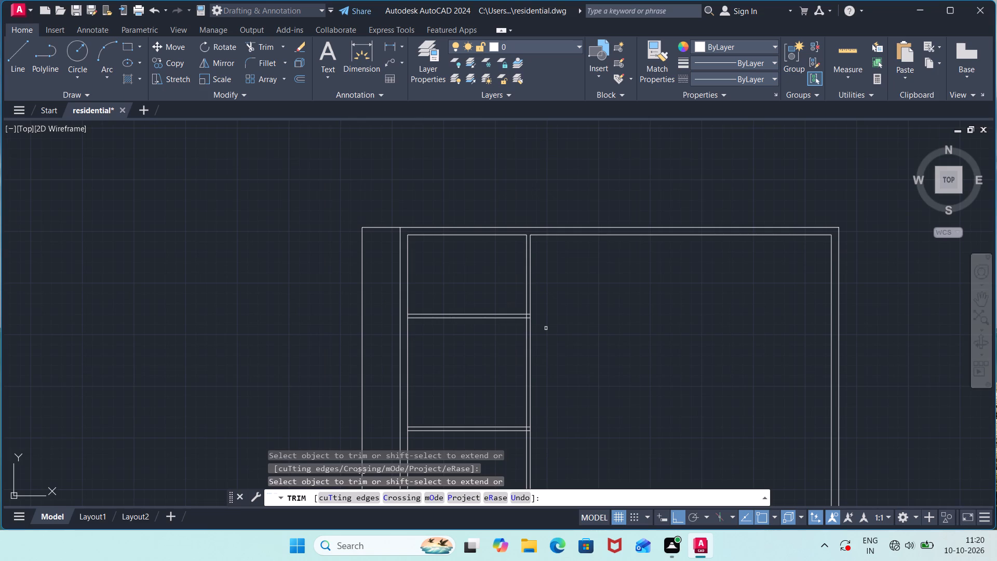
middle_drag(546, 328, 467, 267)
key(Escape)
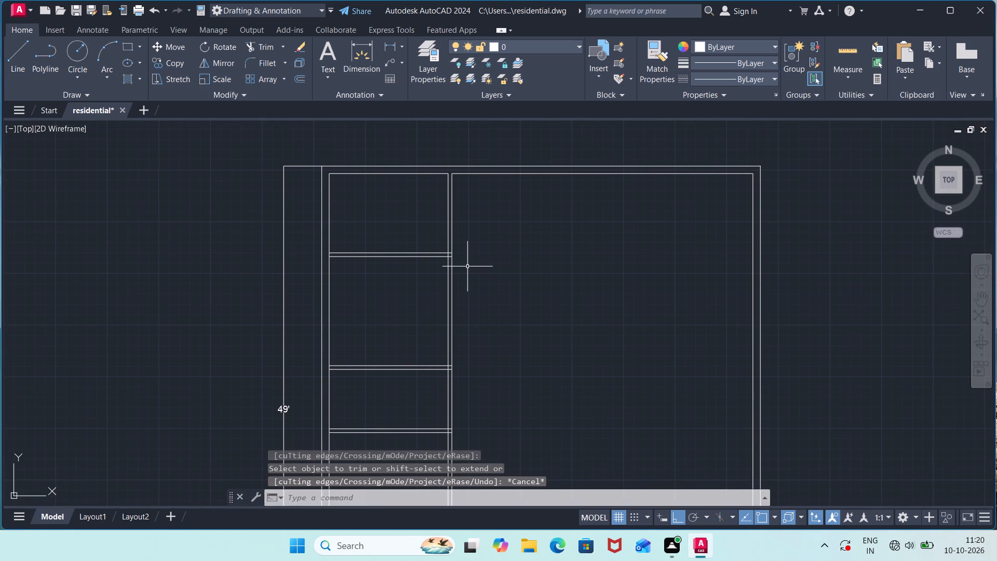
Offset the top wall's inner line 5' downward in the area between the vertical partition and the right wall.
text(off)
key(Return)
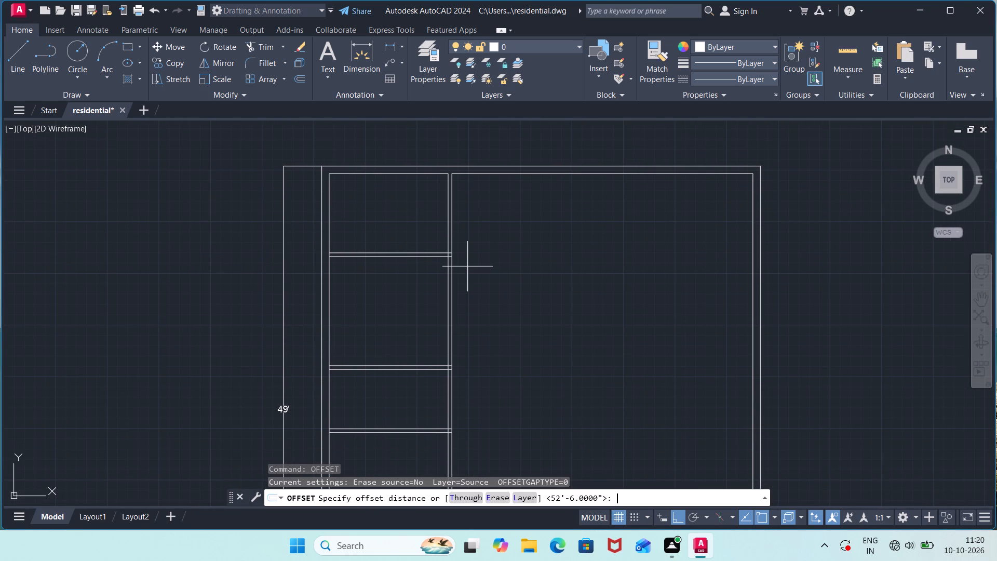
key(5)
key(apostrophe)
key(Return)
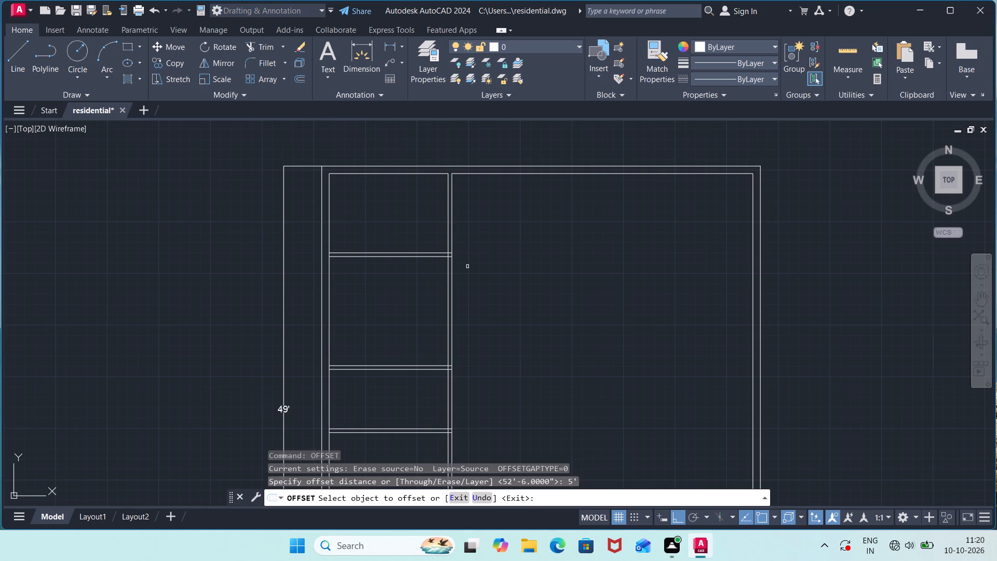
click(603, 173)
click(607, 275)
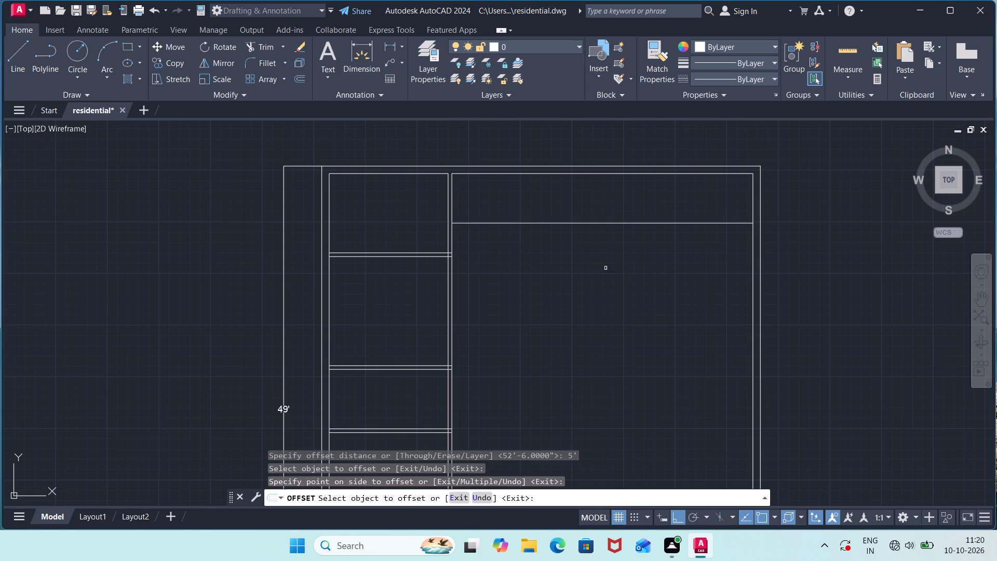
key(space)
Offset the new horizontal line 4.5" downward to form the first partition below the top wall.
key(space)
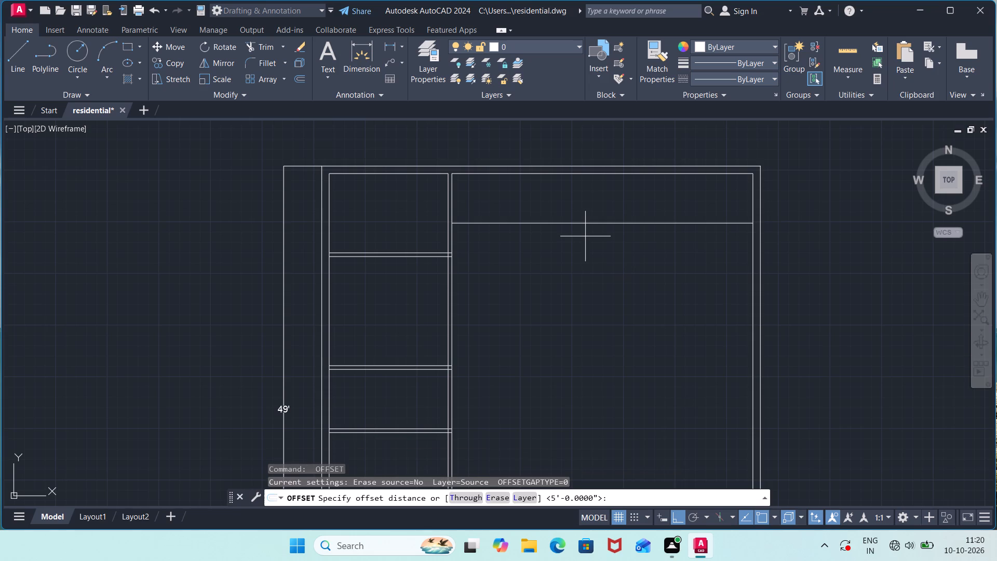
text(4.5)
key(Return)
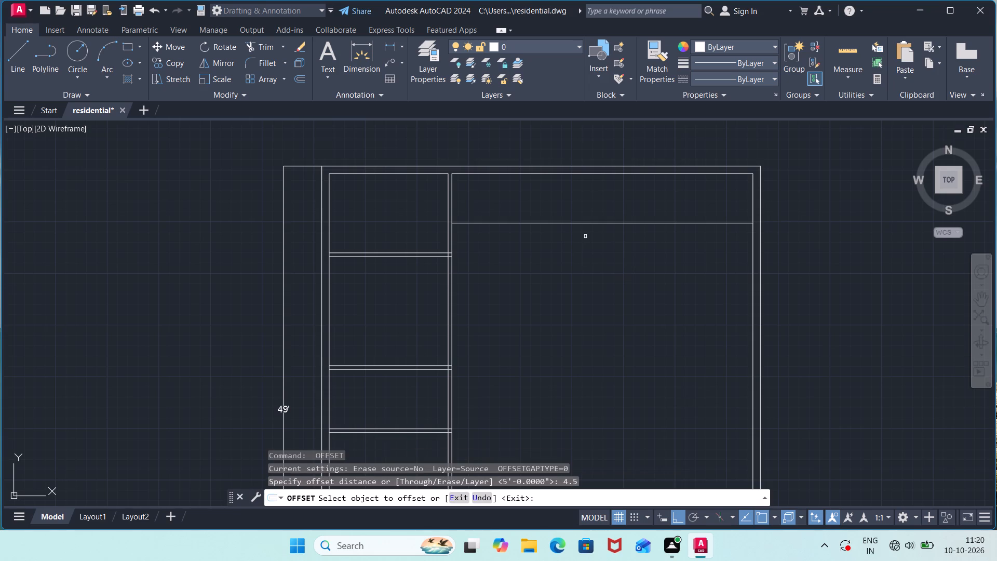
click(590, 222)
click(596, 256)
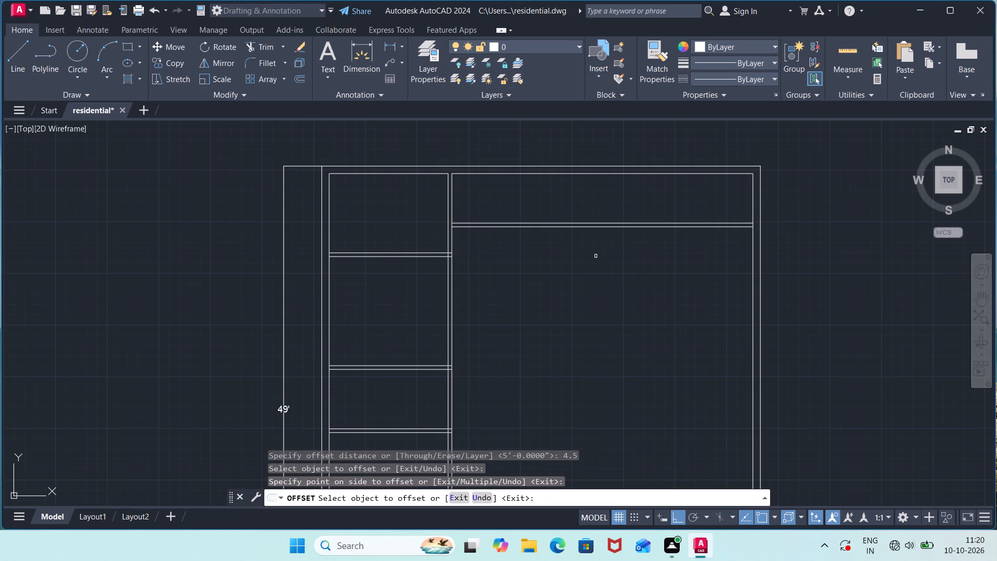
key(space)
Offset the lower line of the new partition 12' downward.
key(space)
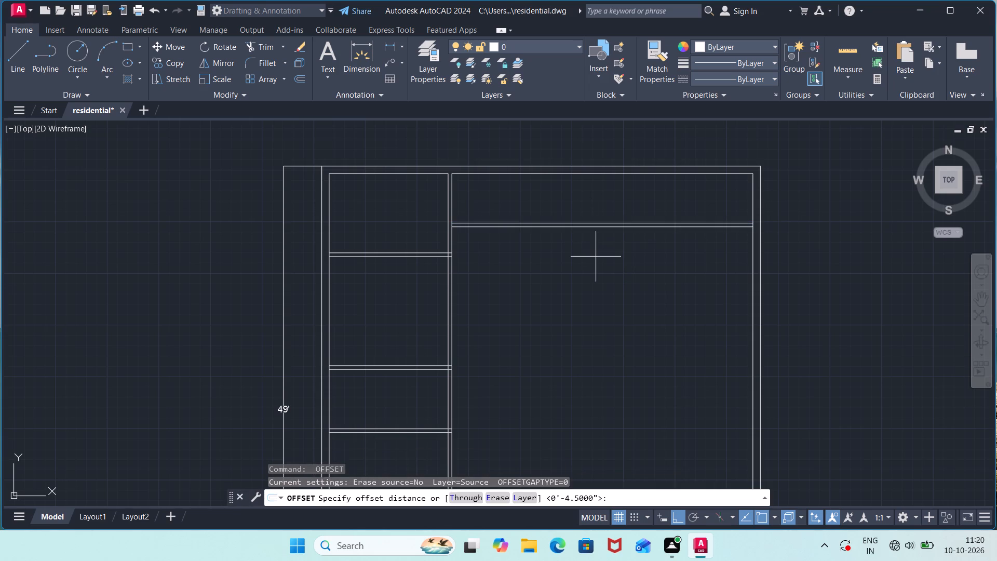
text(12')
key(Return)
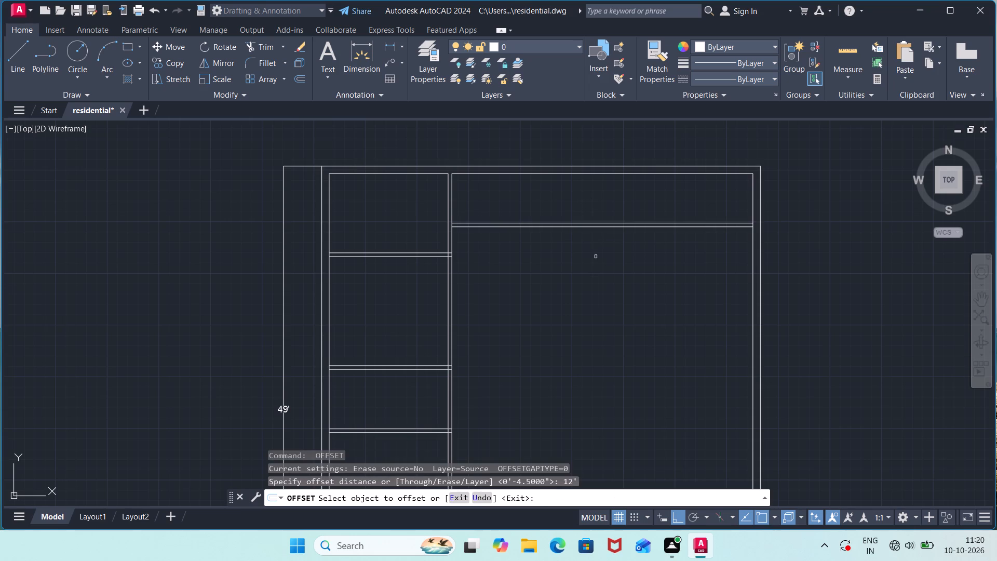
click(648, 226)
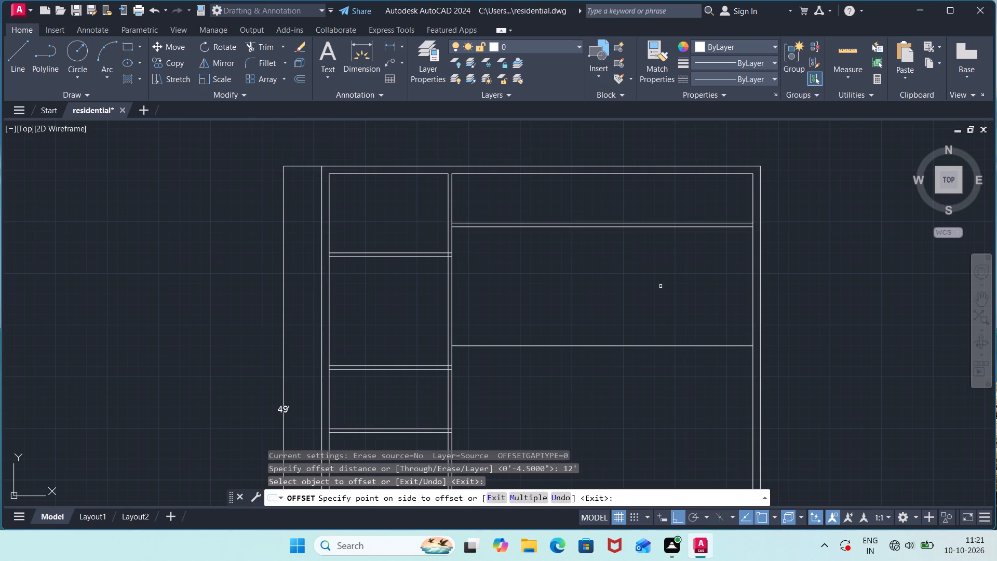
click(661, 286)
key(space)
Offset the line 12' below the first partition another 4.5" downward to form the second partition.
key(space)
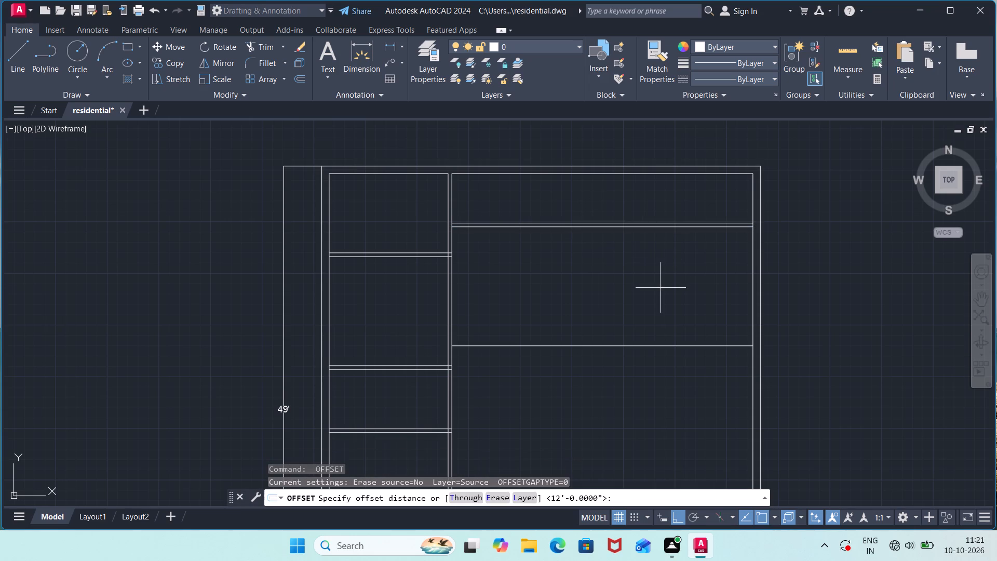
text(4.5")
key(Return)
click(681, 344)
click(685, 367)
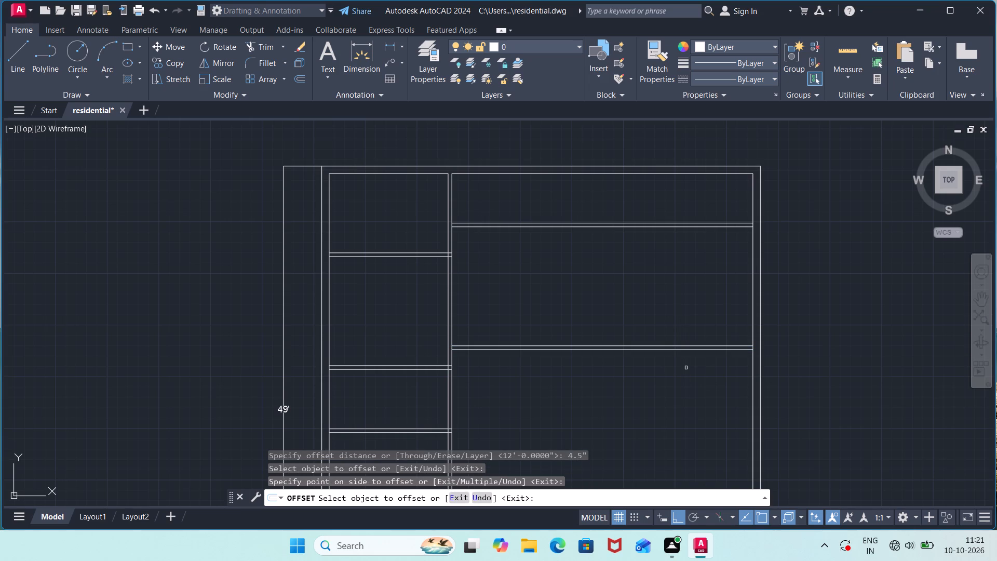
middle_drag(679, 378, 632, 268)
key(space)
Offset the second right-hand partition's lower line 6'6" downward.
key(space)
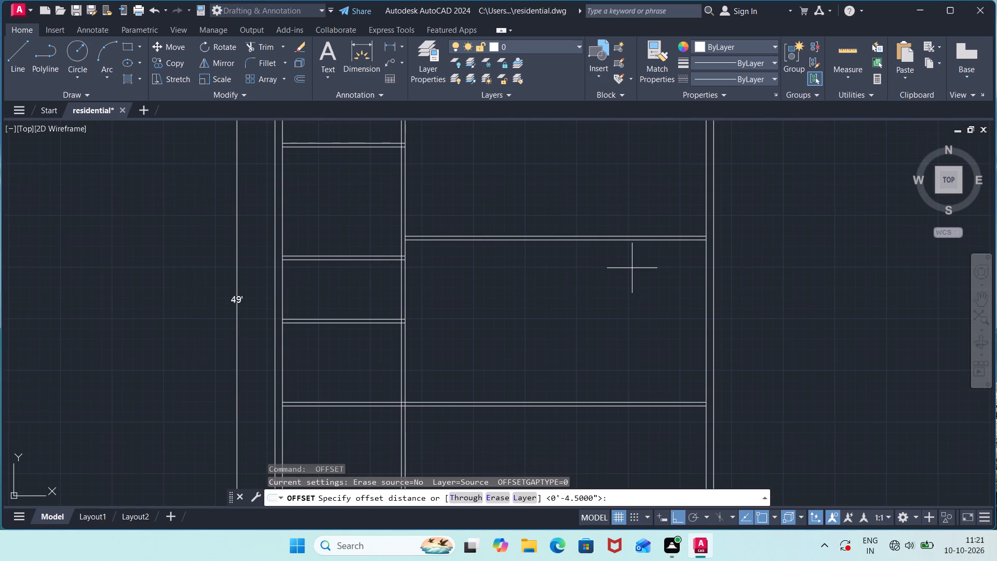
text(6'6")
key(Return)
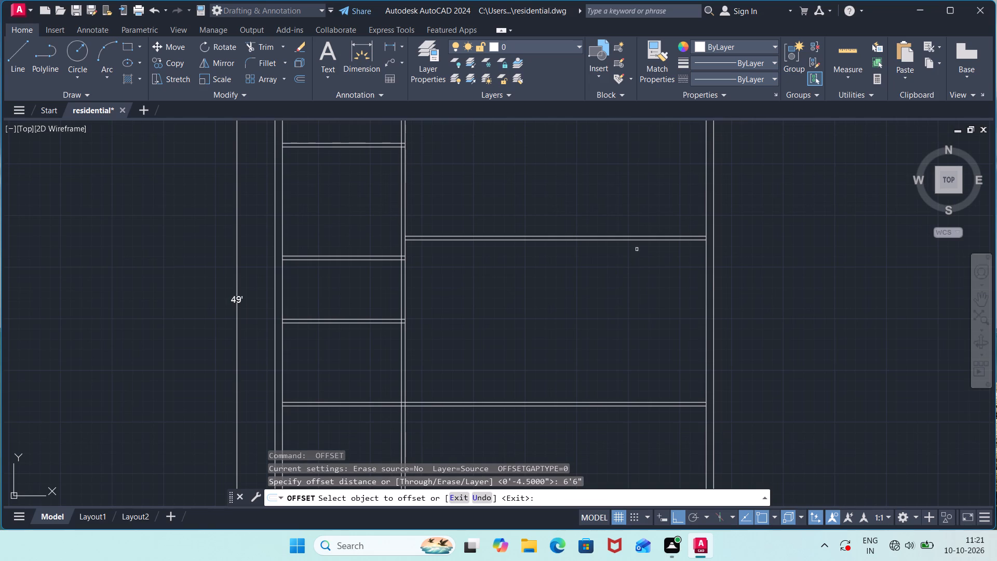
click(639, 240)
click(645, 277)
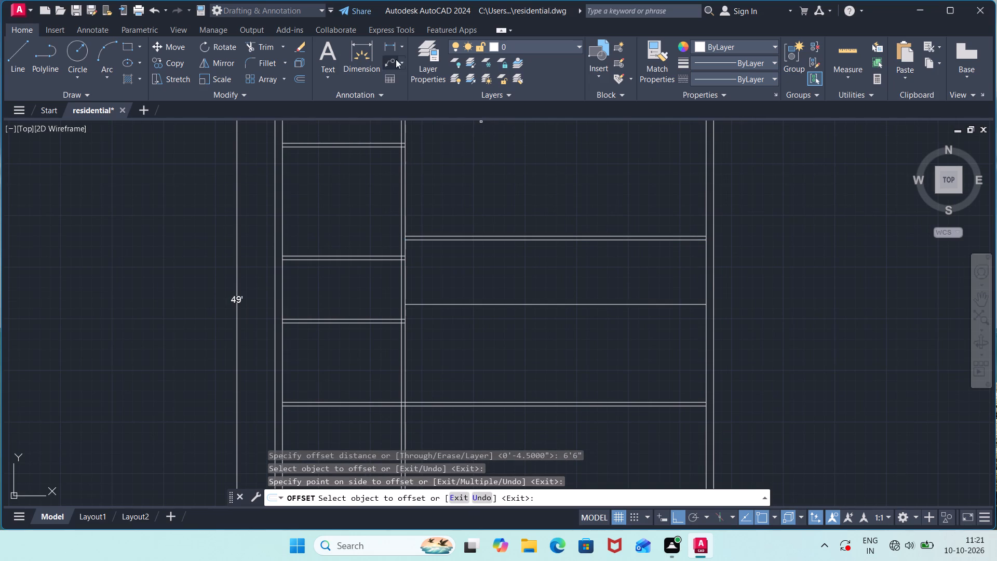
Measure the vertical distance from the new offset line to the full-width partition below with a linear dimension.
click(389, 39)
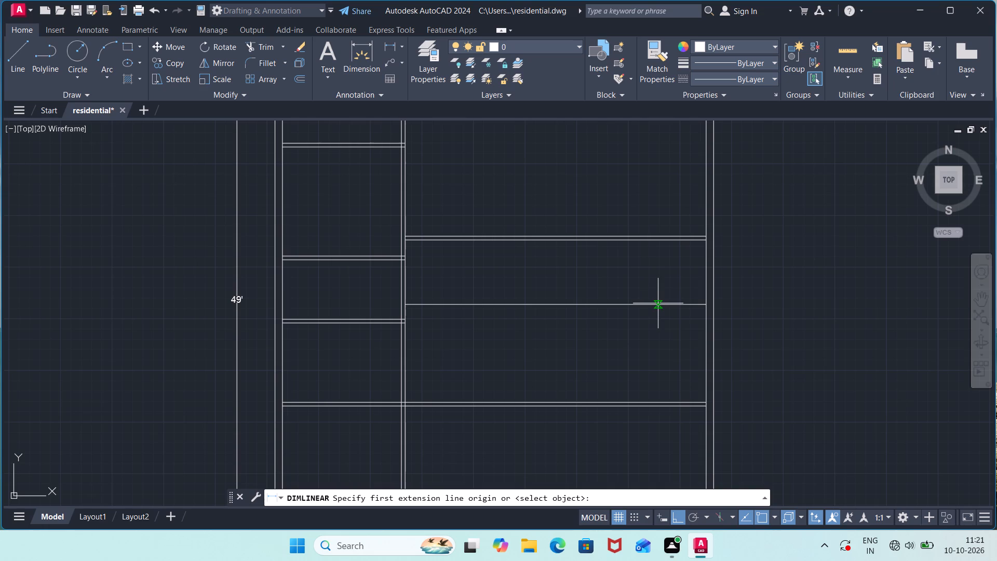
click(658, 303)
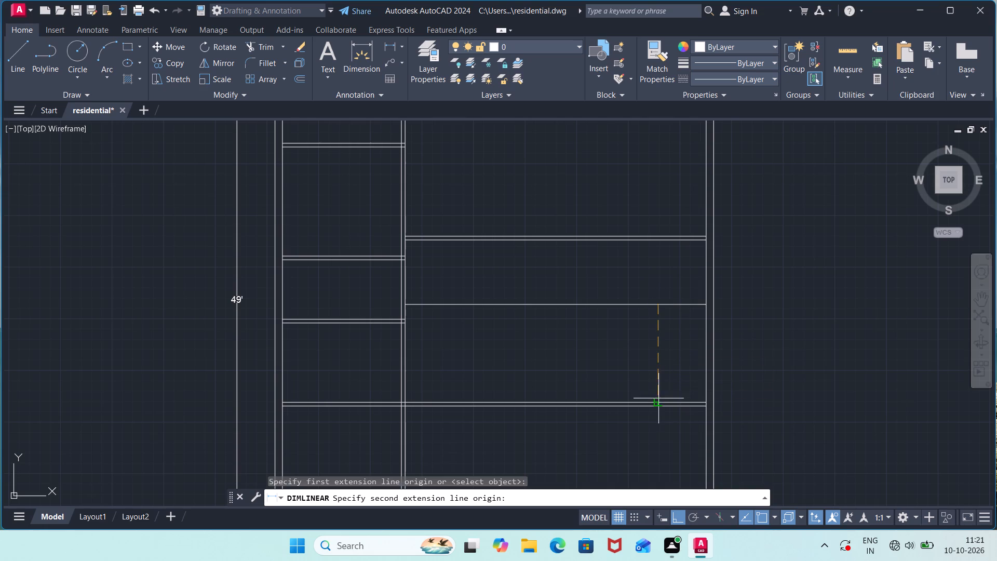
click(657, 401)
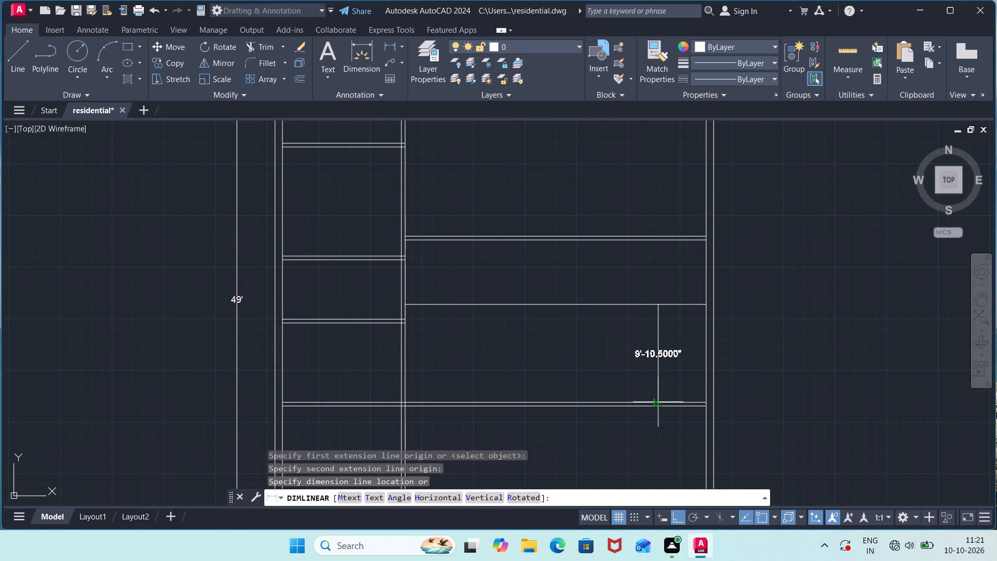
key(Escape)
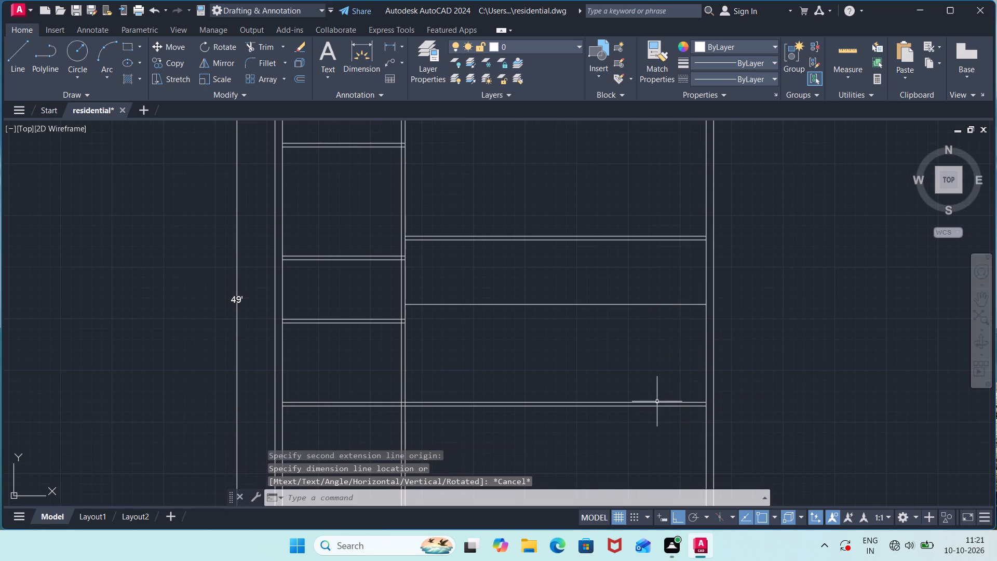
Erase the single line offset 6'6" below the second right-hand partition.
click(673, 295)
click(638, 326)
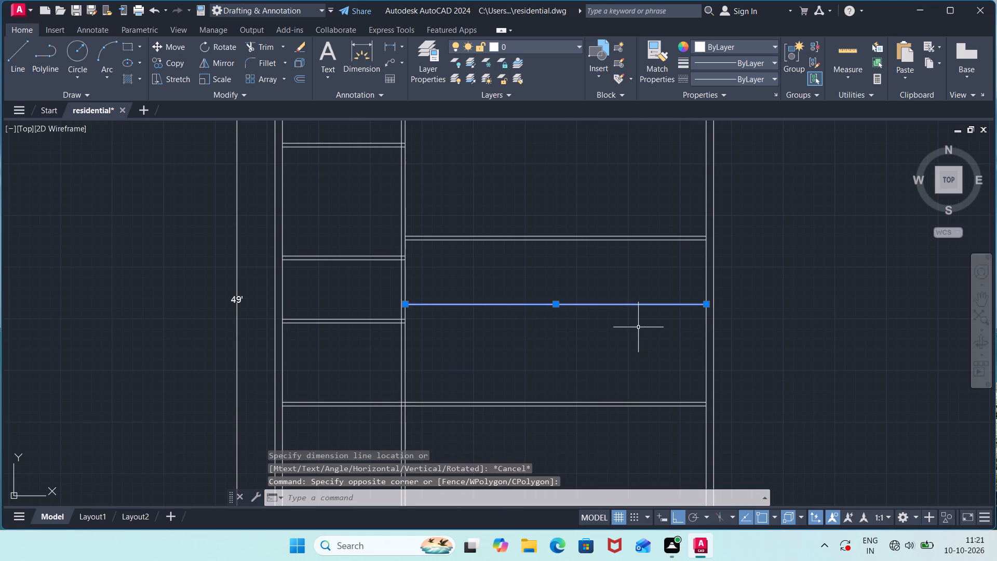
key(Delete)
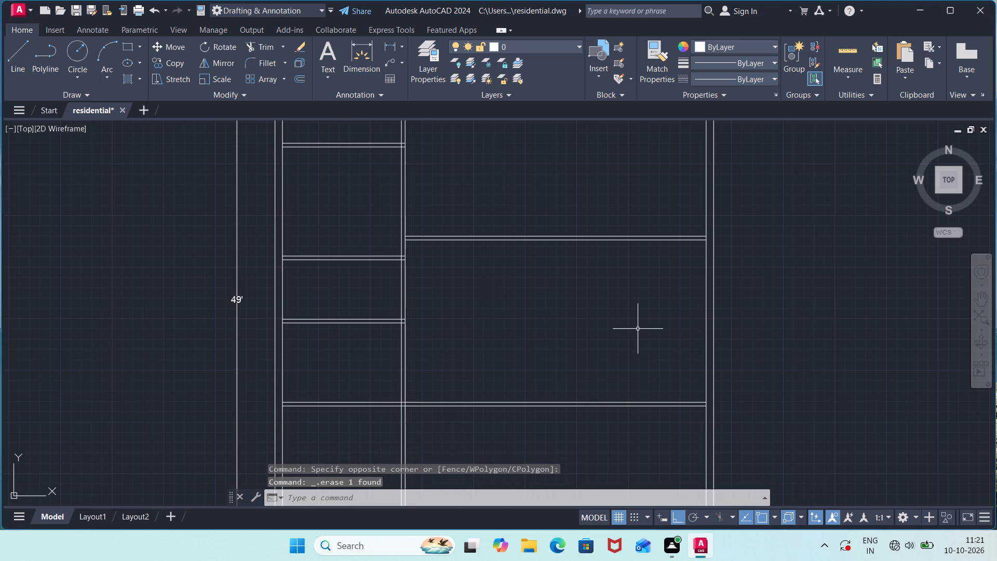
Offset the second right-hand partition's lower line 6' downward.
text(off)
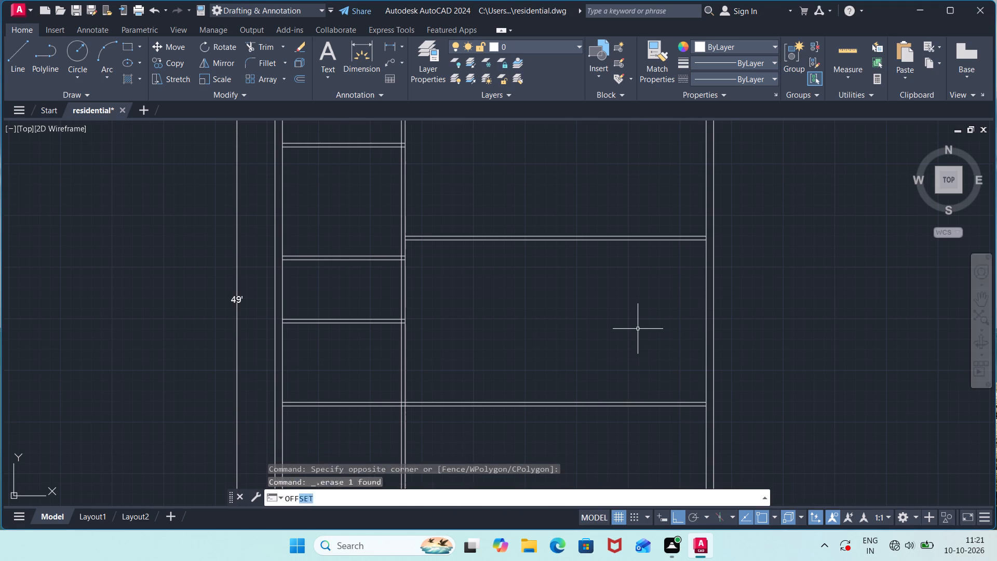
key(Return)
key(3)
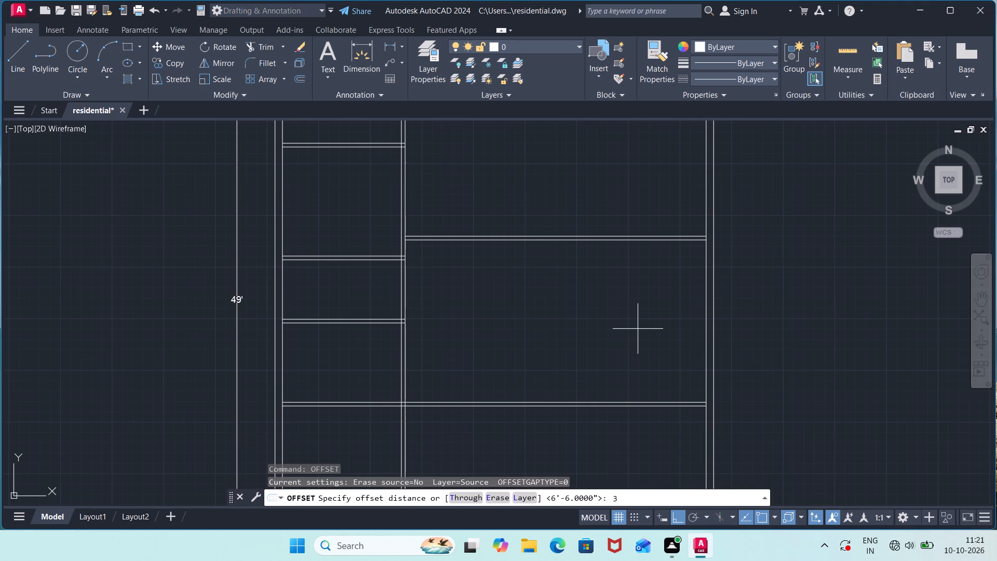
key(BackSpace)
text(6')
key(Return)
click(650, 241)
click(659, 301)
key(Return)
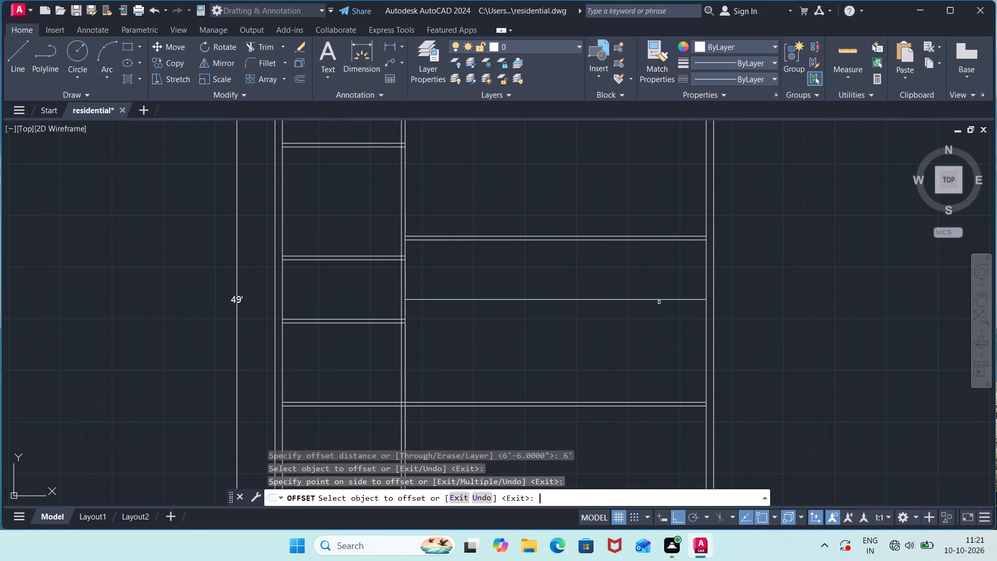
Offset the line 6' below the second partition another 4.5" downward to form the third right-hand partition.
key(Return)
text(4.5")
key(Return)
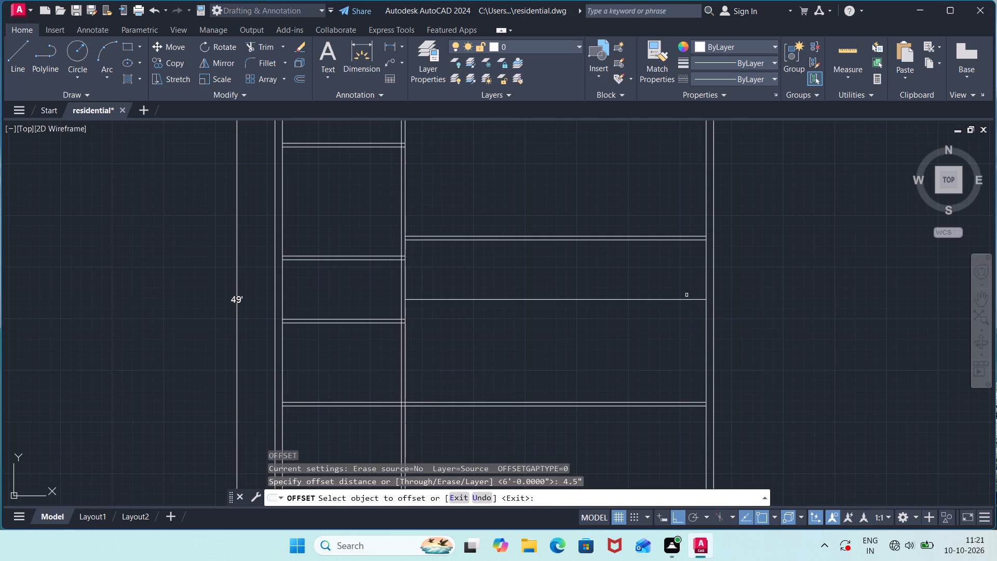
click(686, 299)
click(691, 334)
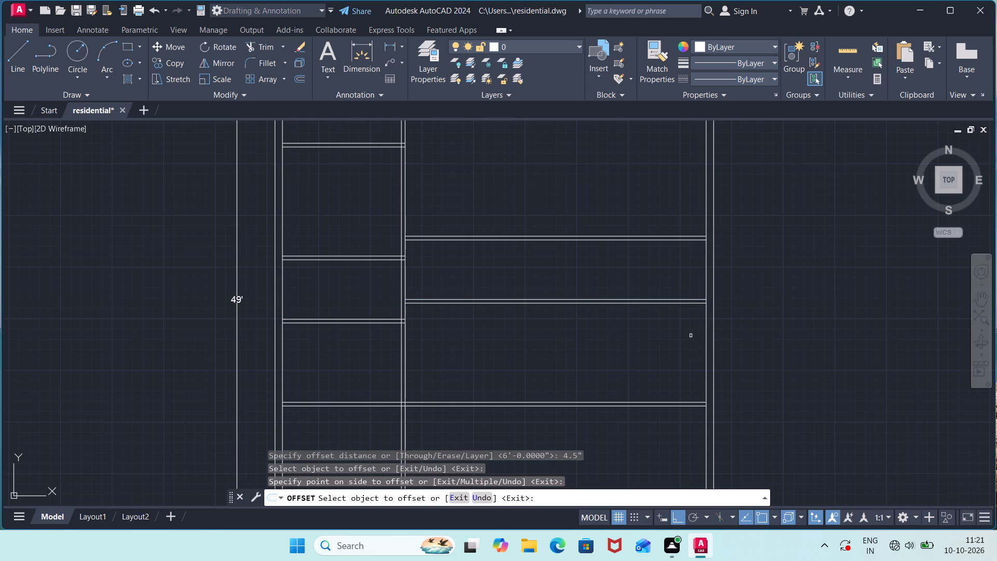
key(Escape)
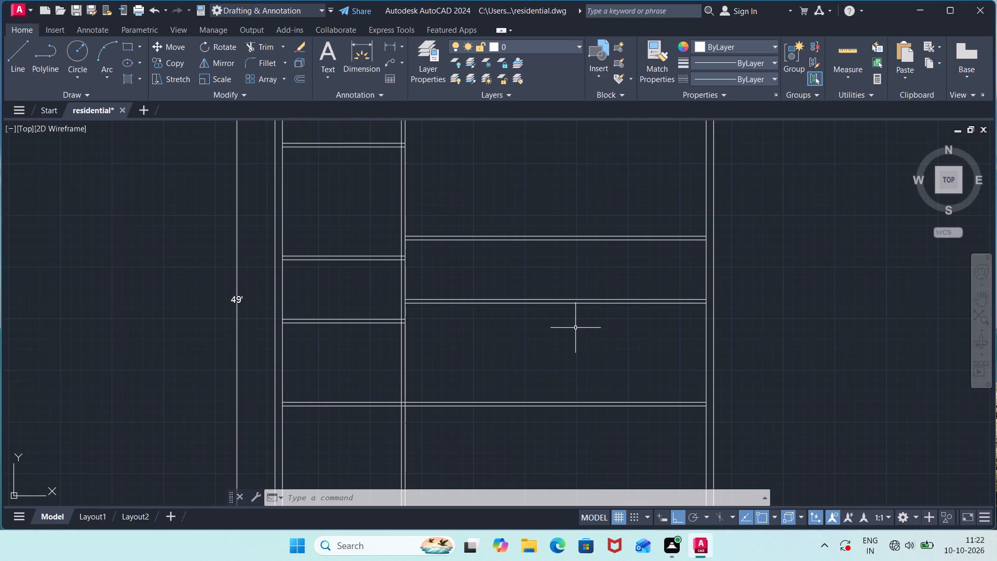
Trim the right outer wall's inner line between the two lines of the full-width partition.
scroll(575, 328, up, 2)
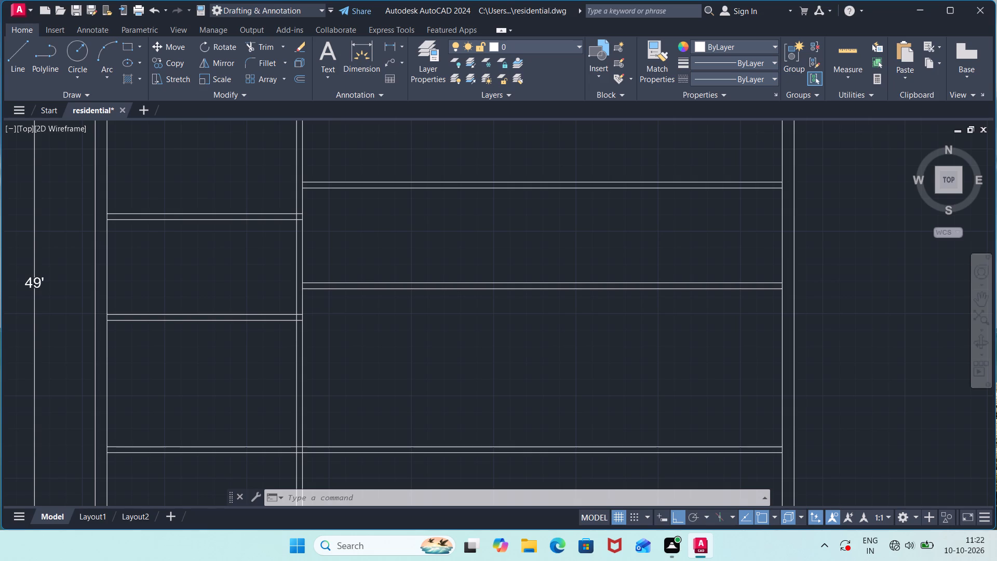
scroll(575, 328, down, 1)
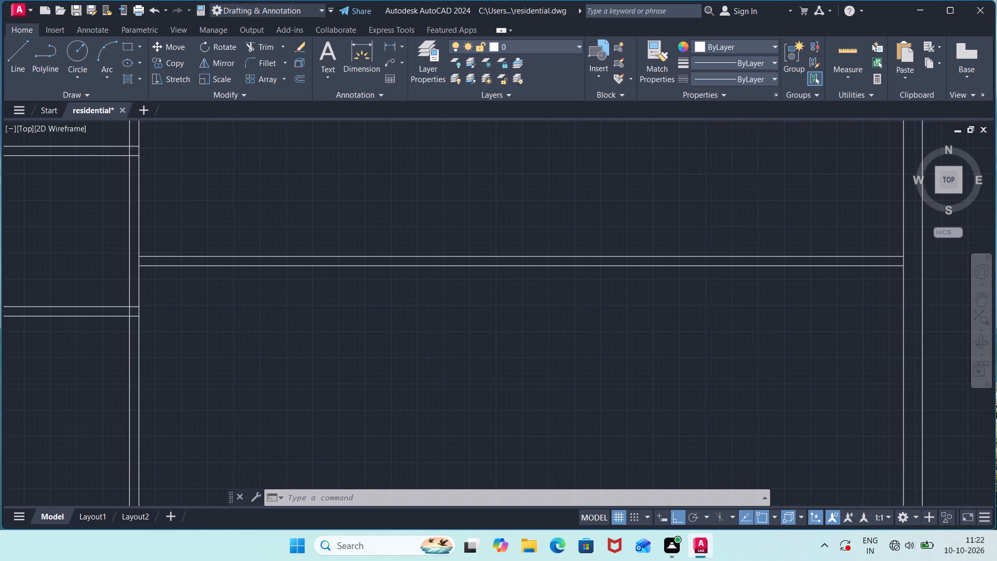
scroll(542, 356, down, 1)
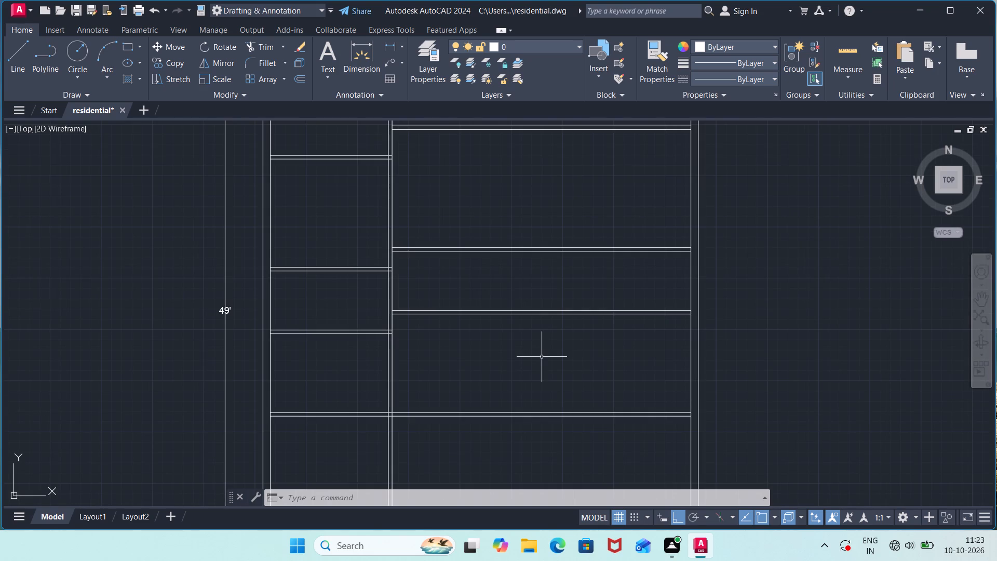
scroll(527, 355, down, 1)
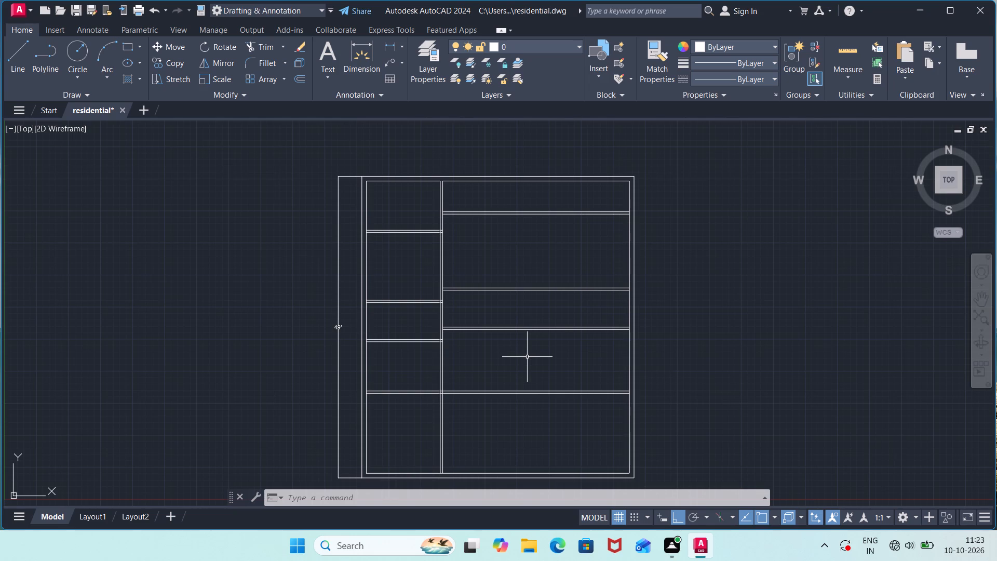
text(tr)
key(Return)
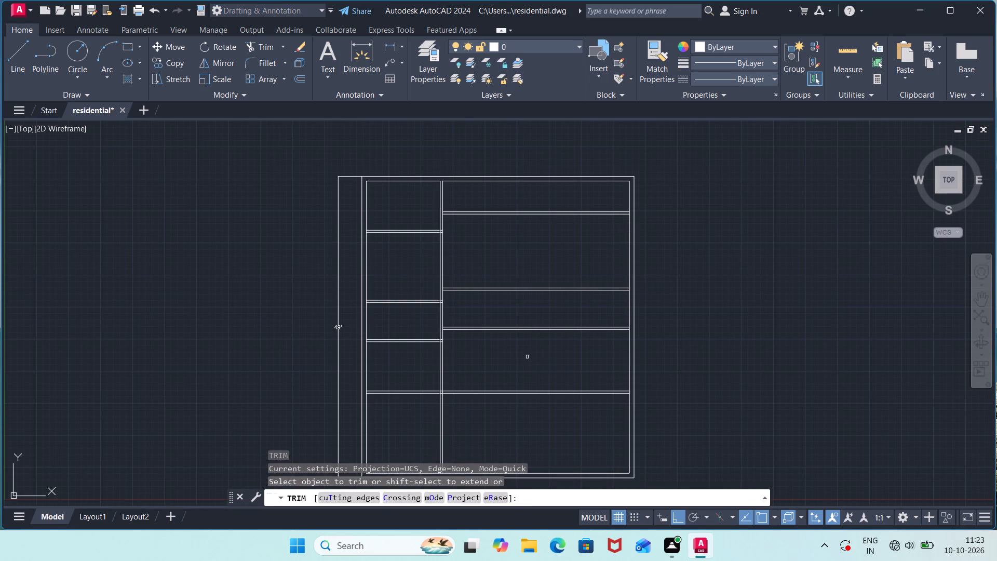
scroll(672, 384, up, 1)
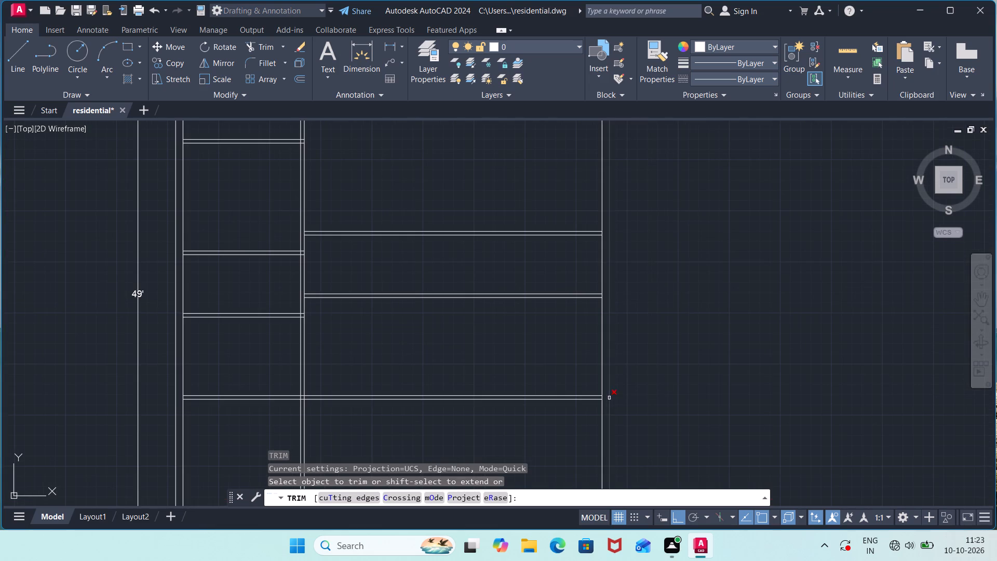
scroll(603, 400, up, 2)
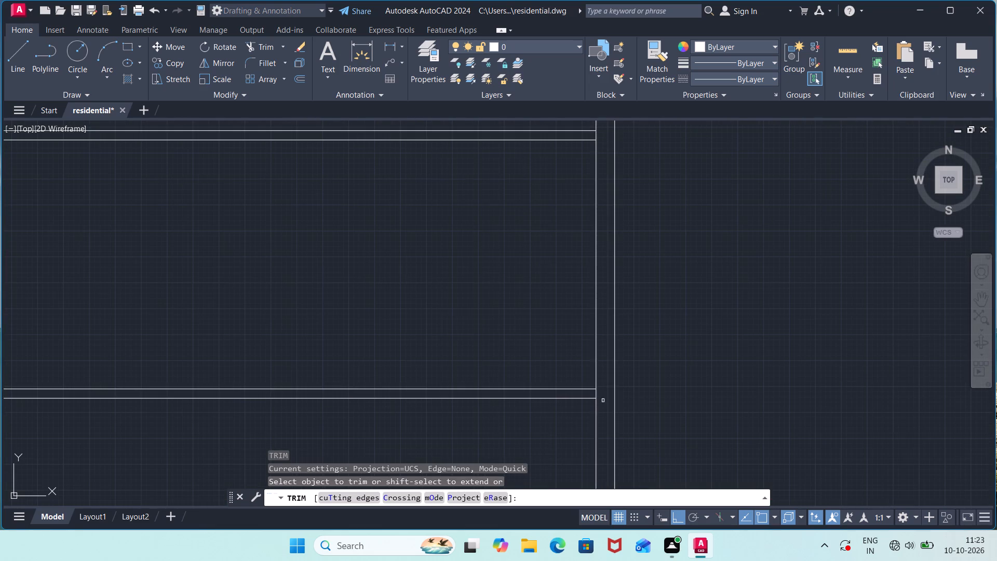
click(597, 394)
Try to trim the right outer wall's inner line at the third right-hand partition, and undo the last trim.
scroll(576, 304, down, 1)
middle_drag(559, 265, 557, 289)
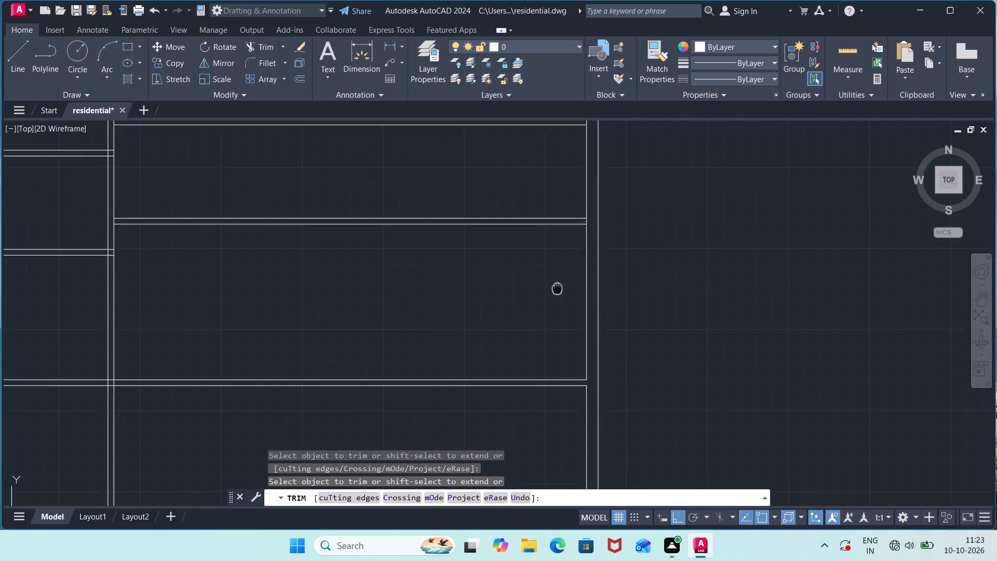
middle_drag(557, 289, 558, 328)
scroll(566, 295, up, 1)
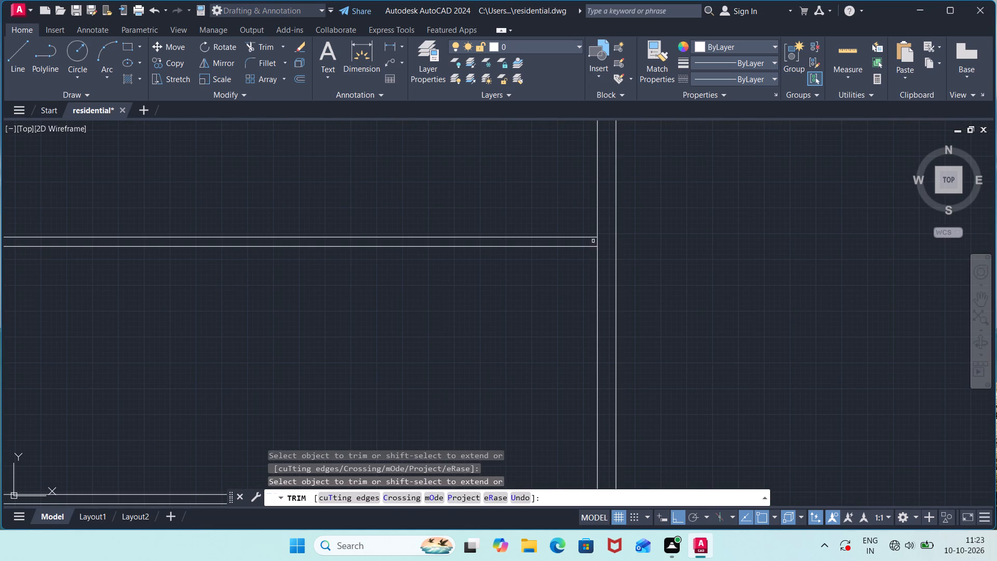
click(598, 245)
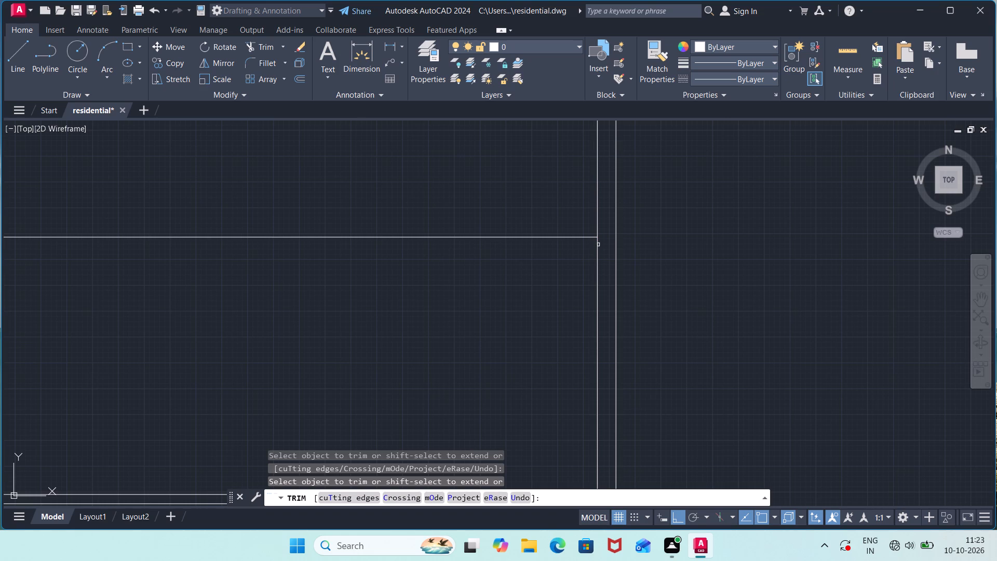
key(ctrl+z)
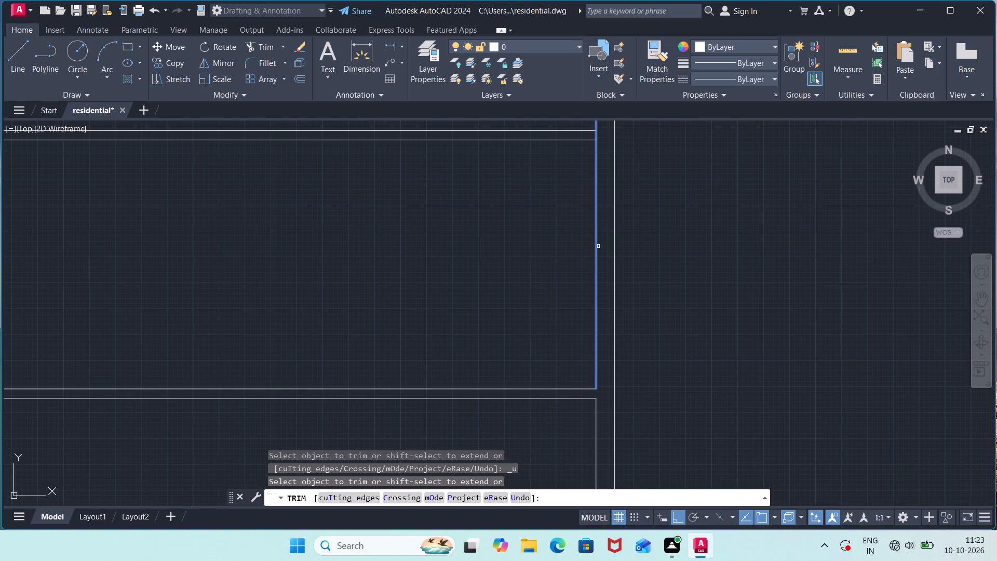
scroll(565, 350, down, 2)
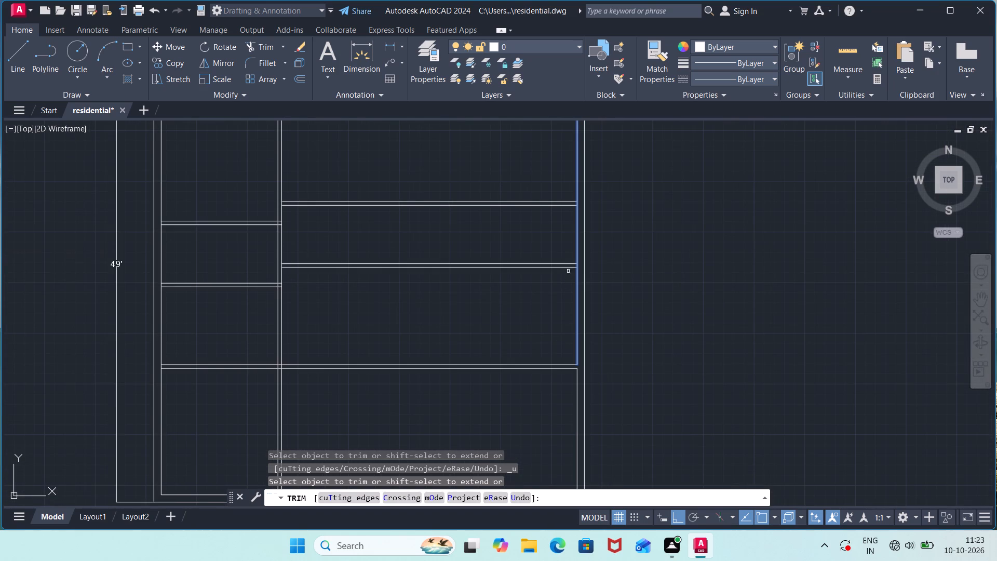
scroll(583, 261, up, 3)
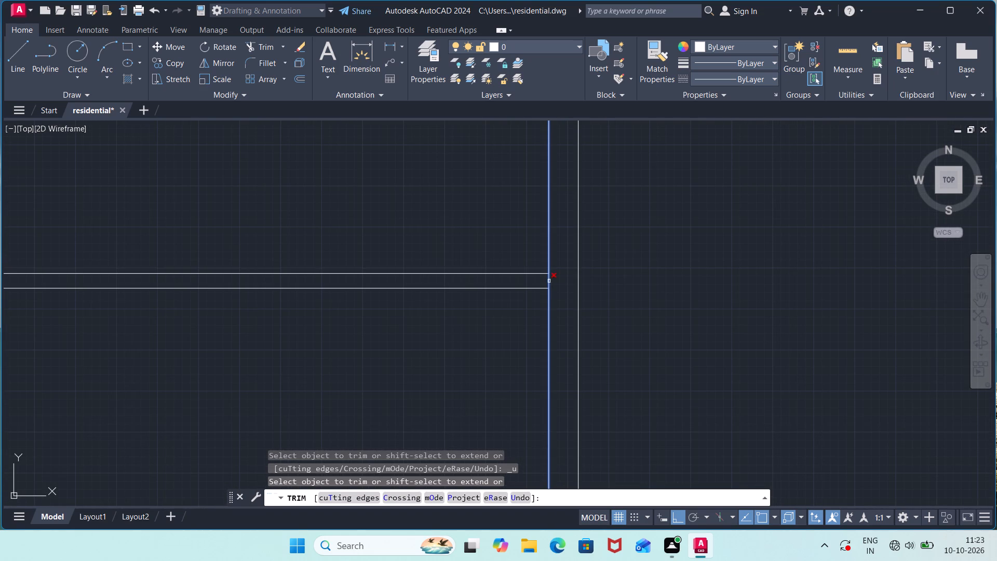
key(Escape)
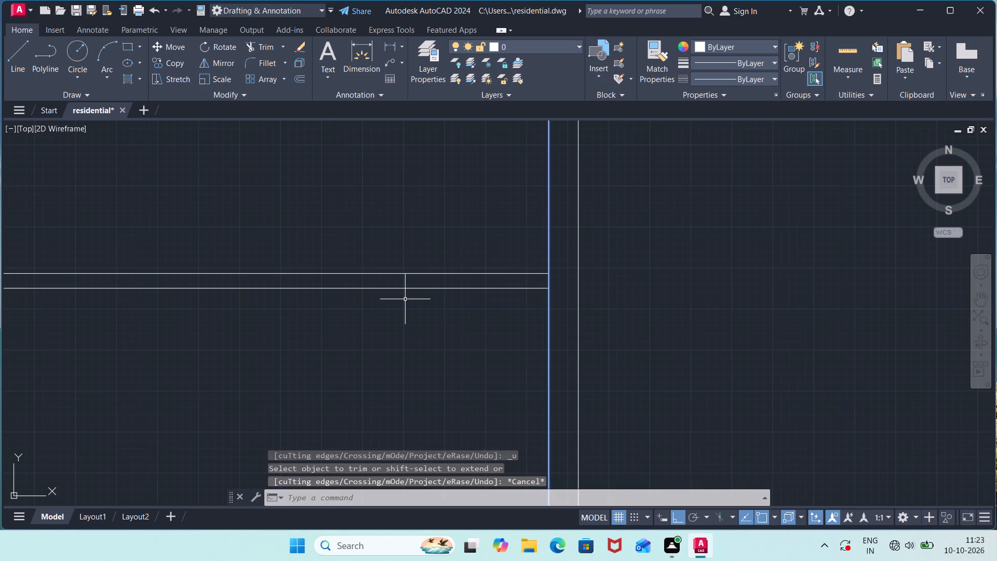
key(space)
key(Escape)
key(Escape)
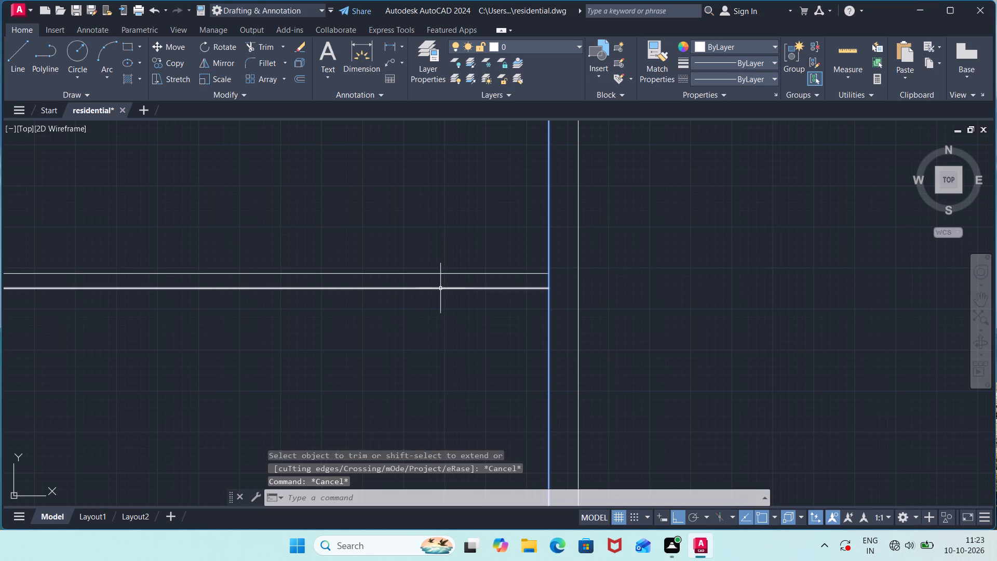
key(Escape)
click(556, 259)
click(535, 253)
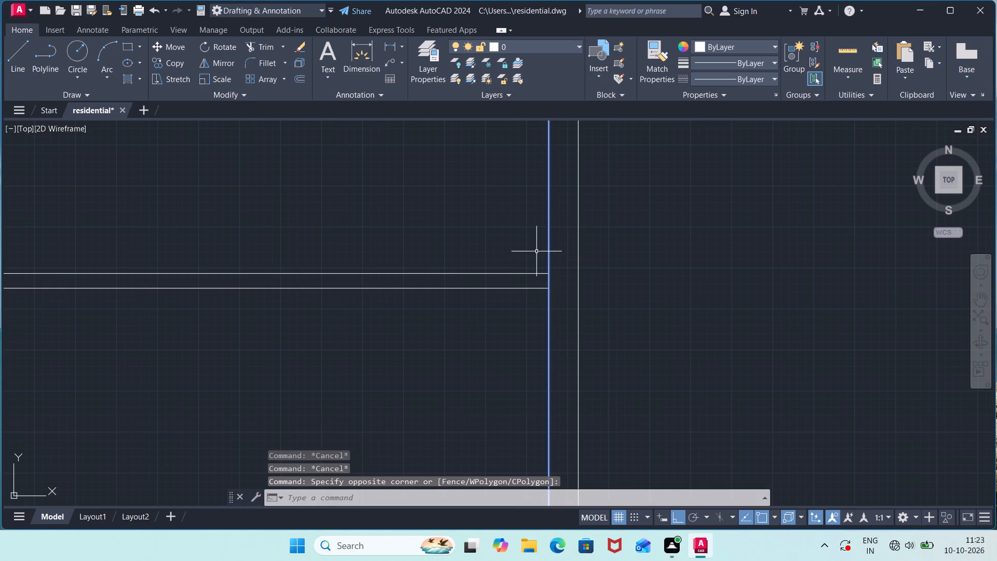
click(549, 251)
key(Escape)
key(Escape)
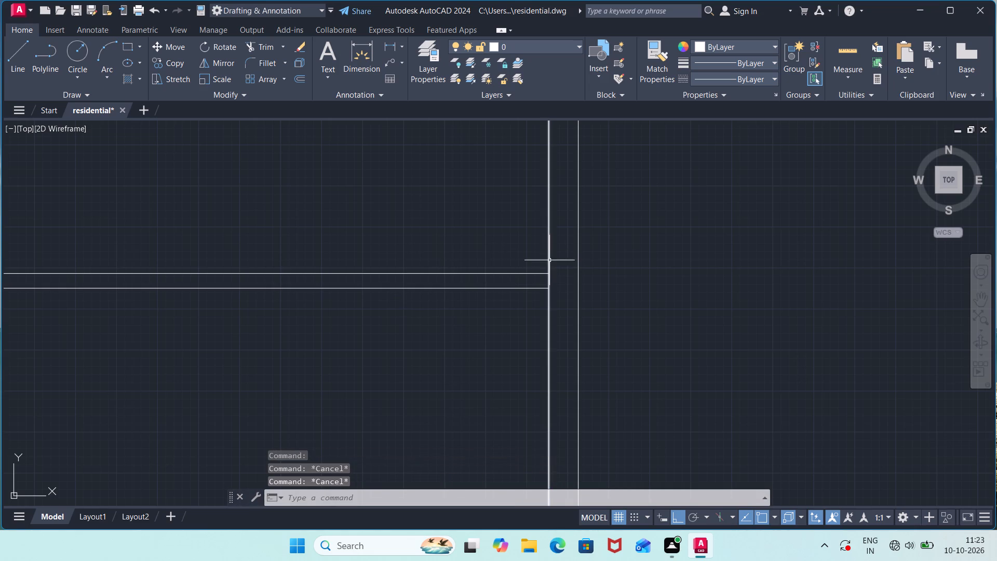
Trim the right outer wall's inner line where it crosses the third, second and first right-hand partitions.
scroll(562, 265, down, 3)
scroll(563, 298, up, 1)
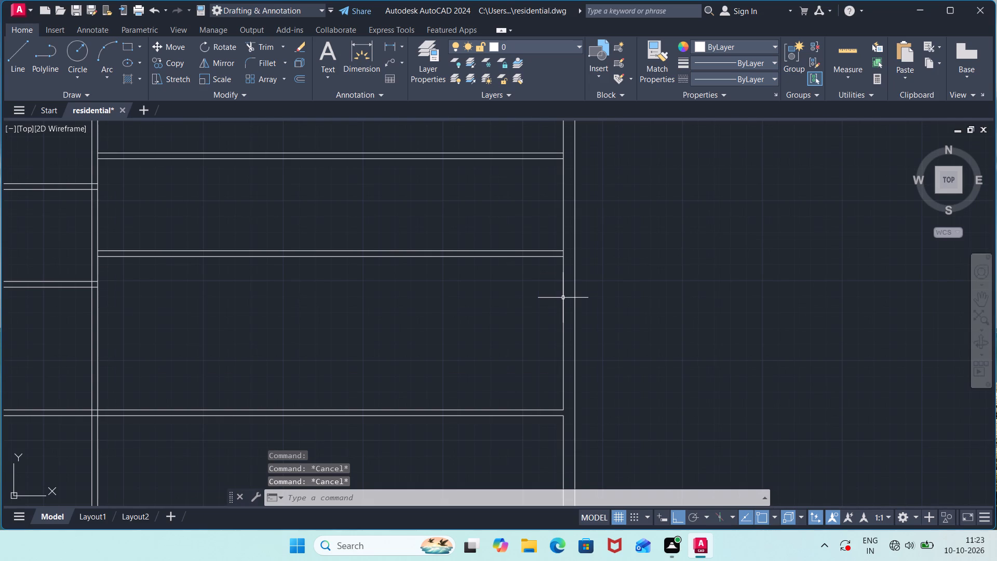
text(tr)
key(Return)
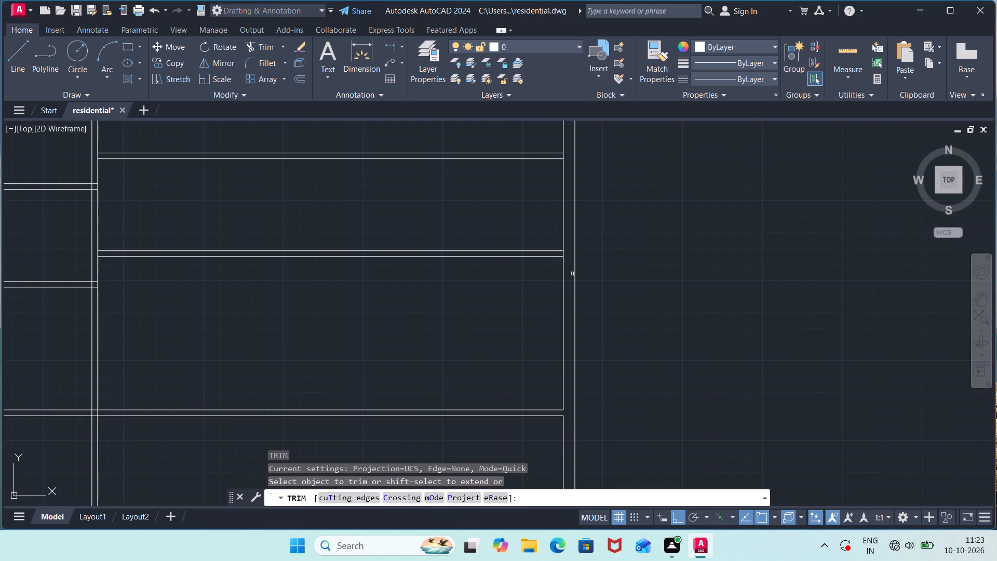
scroll(567, 251, up, 2)
click(554, 255)
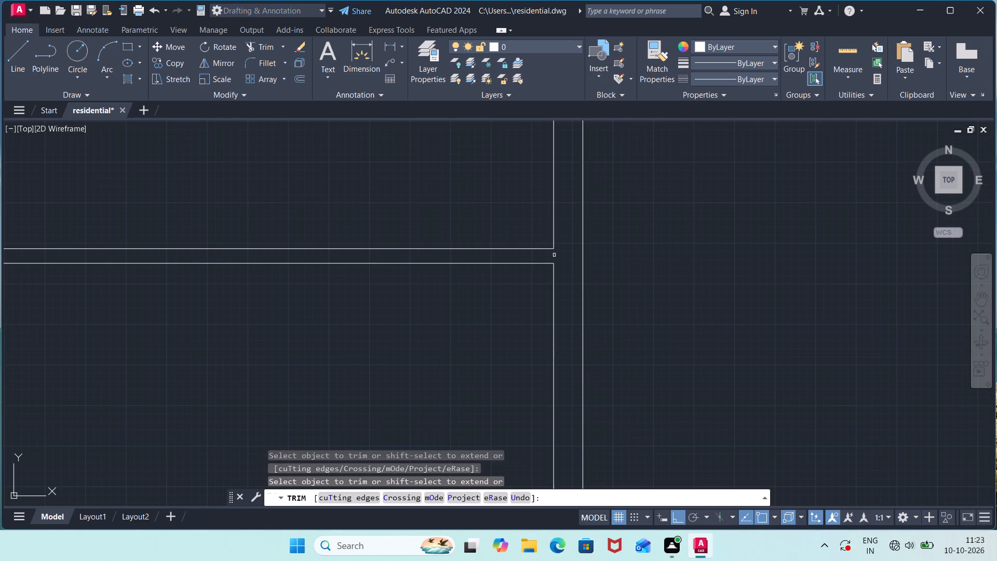
scroll(554, 255, down, 2)
middle_drag(531, 212, 519, 314)
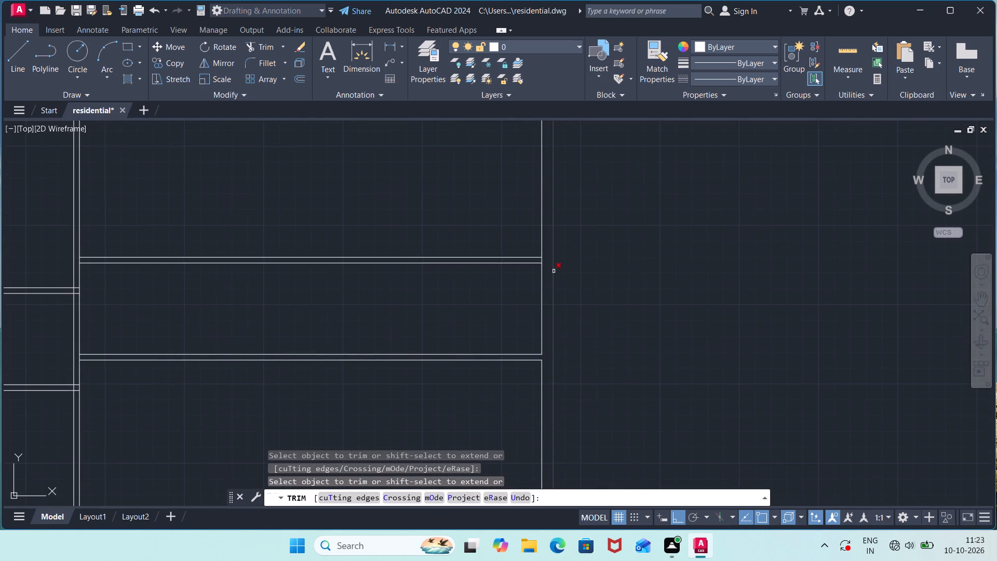
scroll(554, 261, up, 2)
click(517, 255)
scroll(510, 292, down, 3)
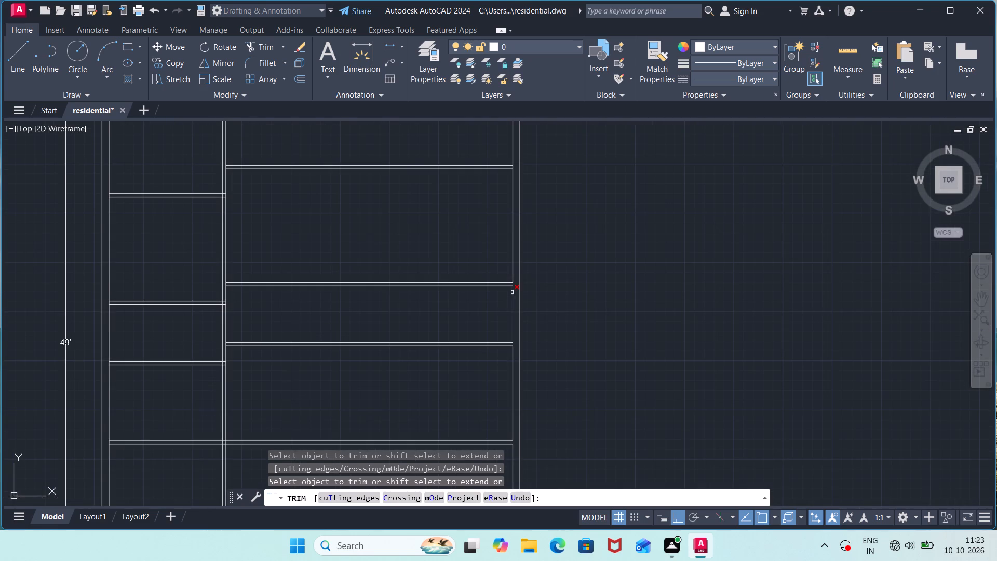
middle_drag(544, 219, 562, 385)
scroll(535, 332, up, 1)
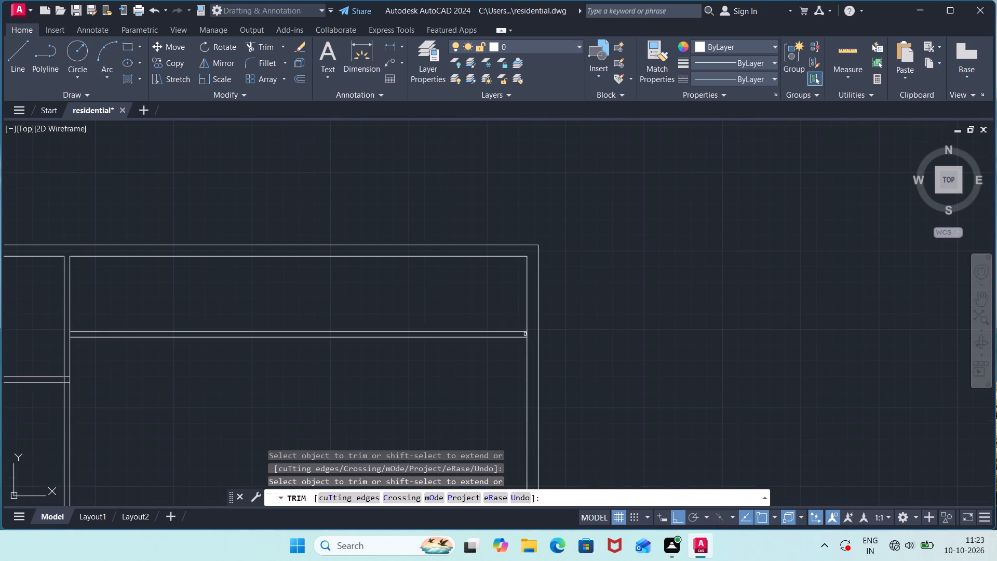
scroll(525, 334, up, 2)
click(527, 337)
key(Escape)
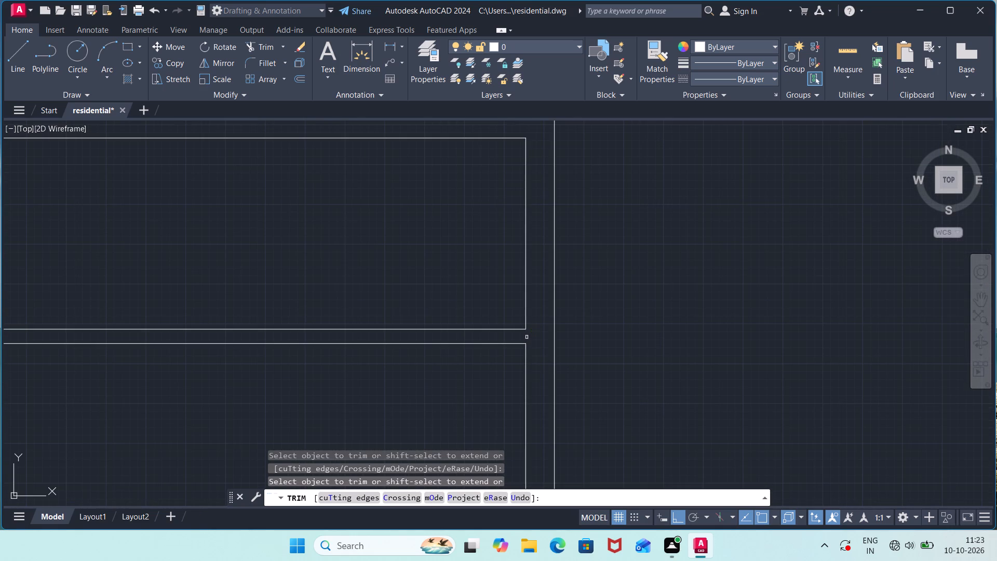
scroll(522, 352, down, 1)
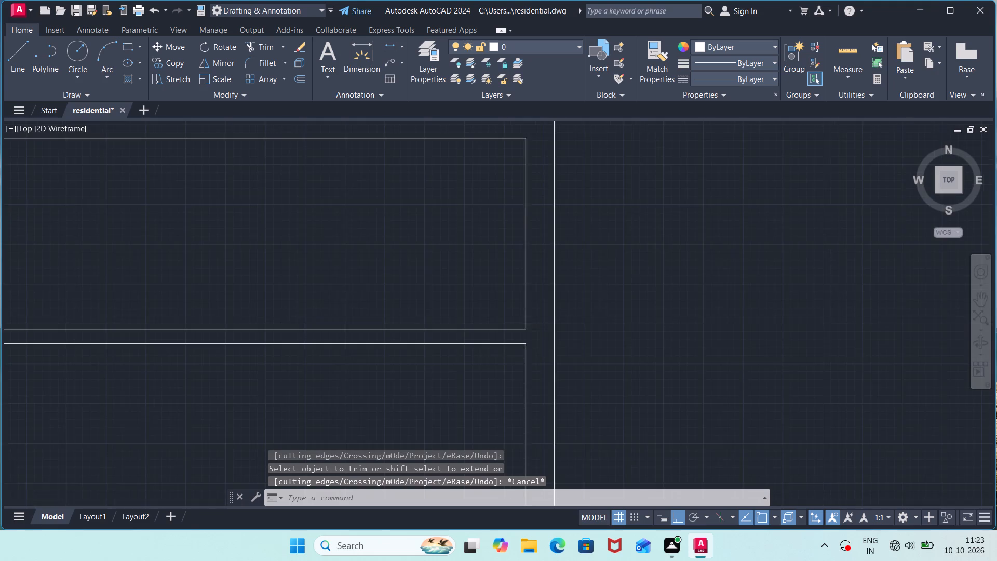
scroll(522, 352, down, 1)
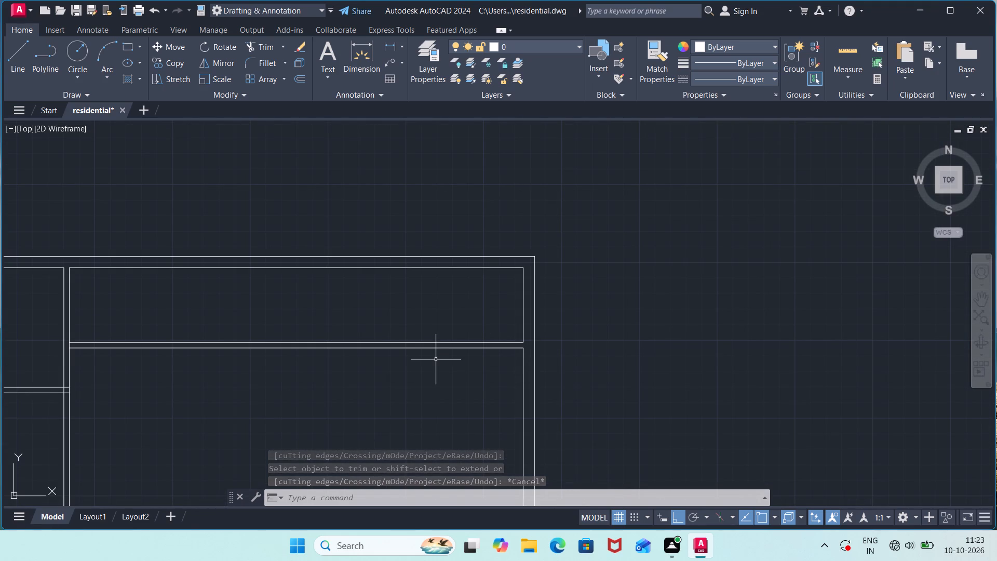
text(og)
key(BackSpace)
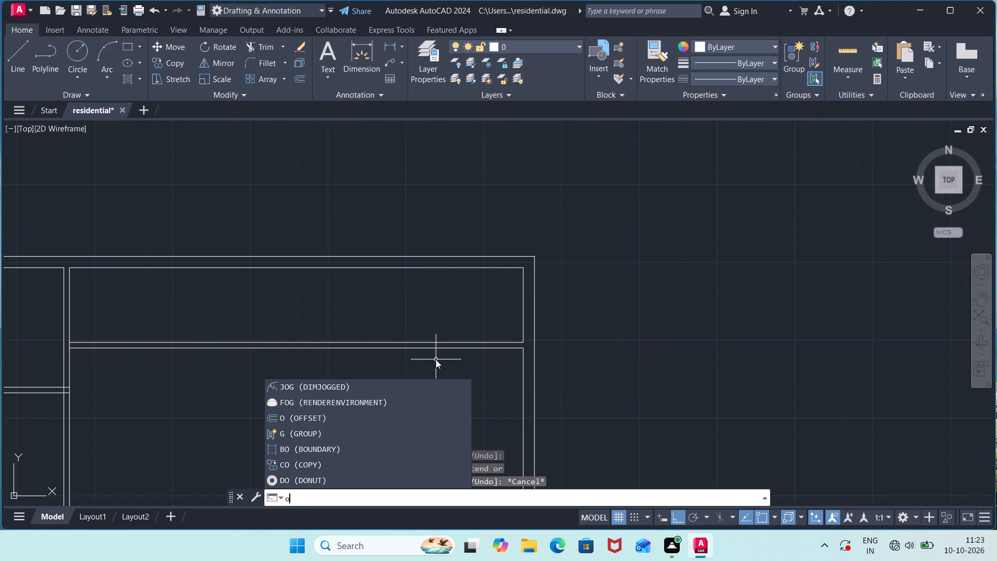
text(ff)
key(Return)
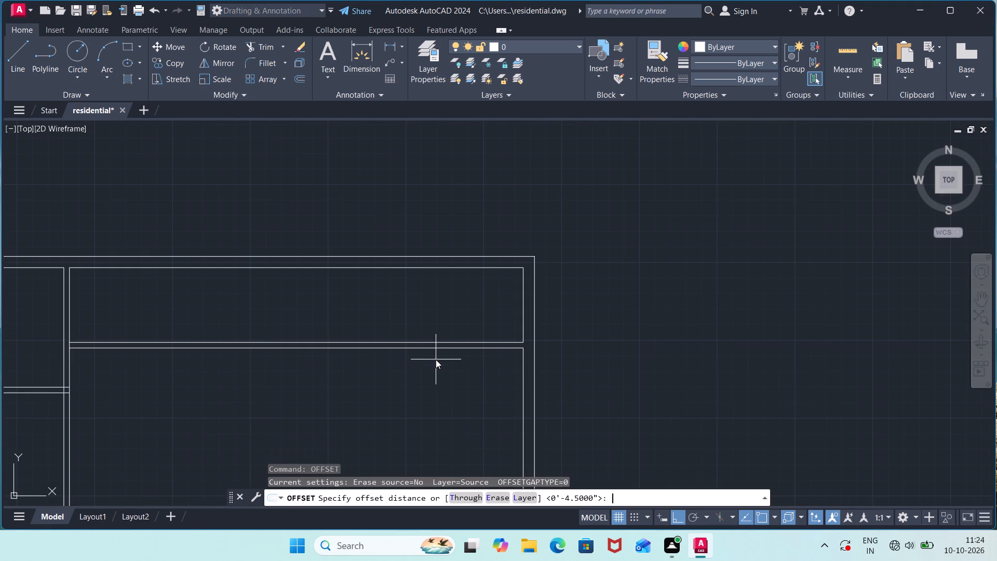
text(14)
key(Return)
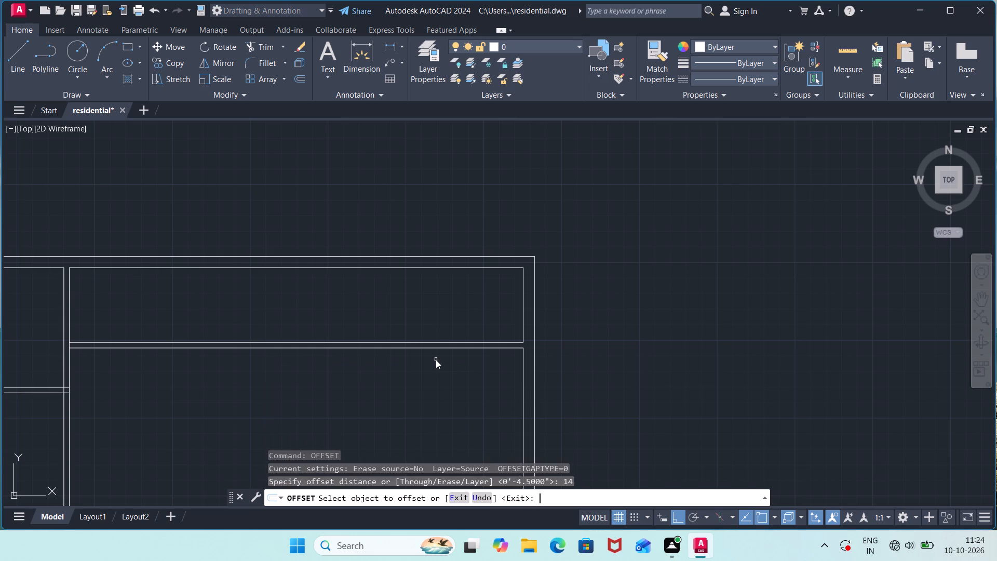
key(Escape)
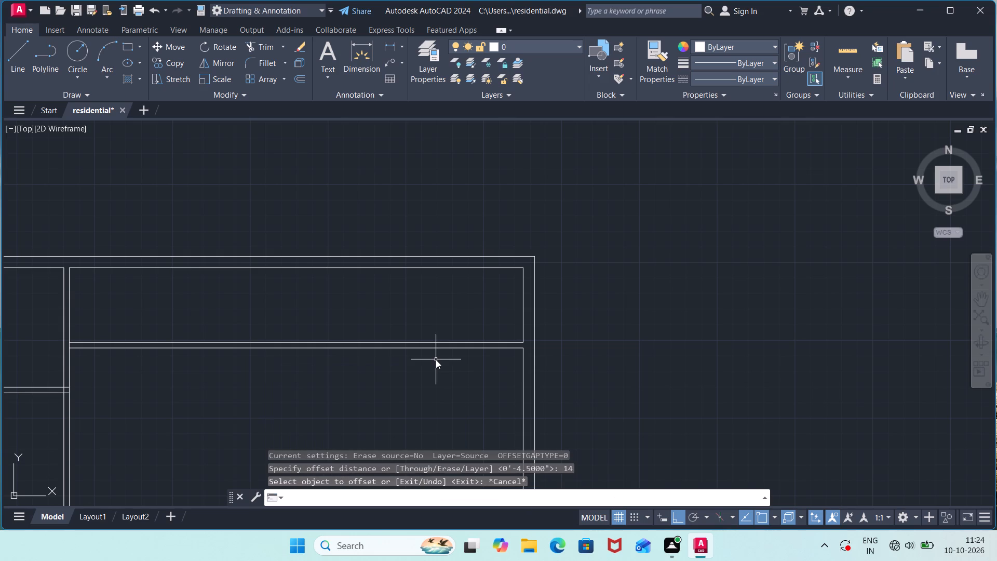
Stretch the topmost segment of the right outer wall's inner line down to the first right-hand partition's lower line.
click(524, 316)
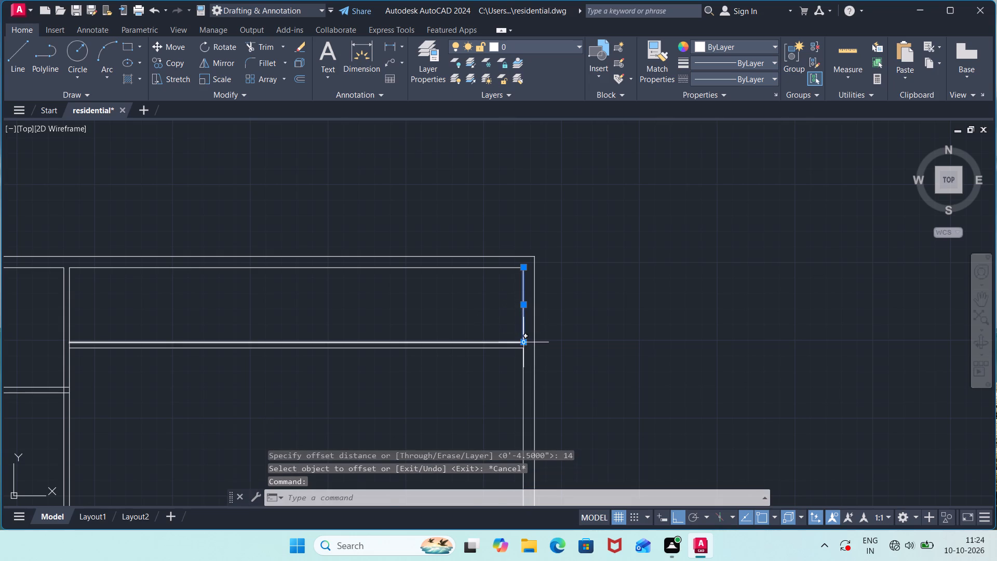
click(521, 341)
click(521, 349)
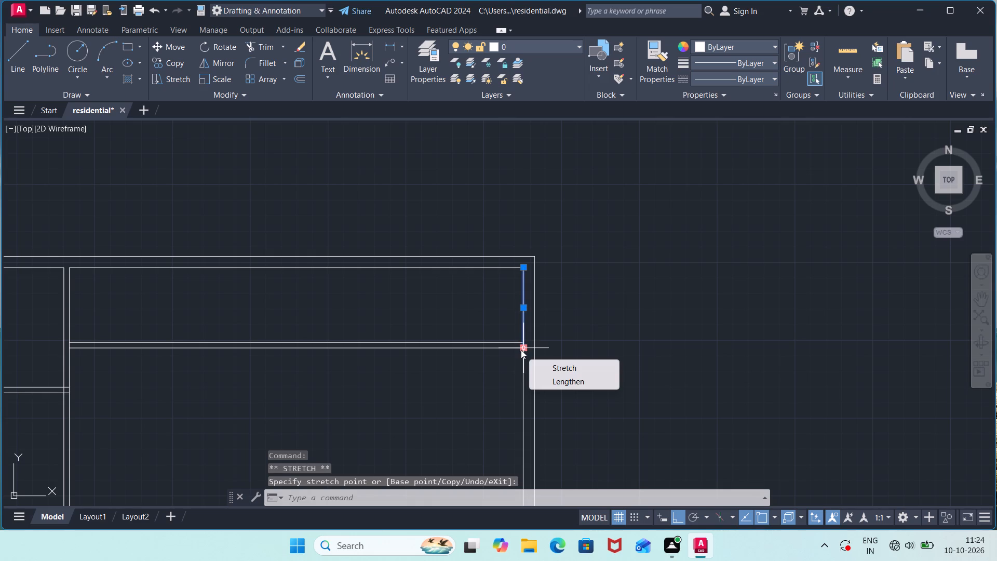
key(Escape)
key(Escape)
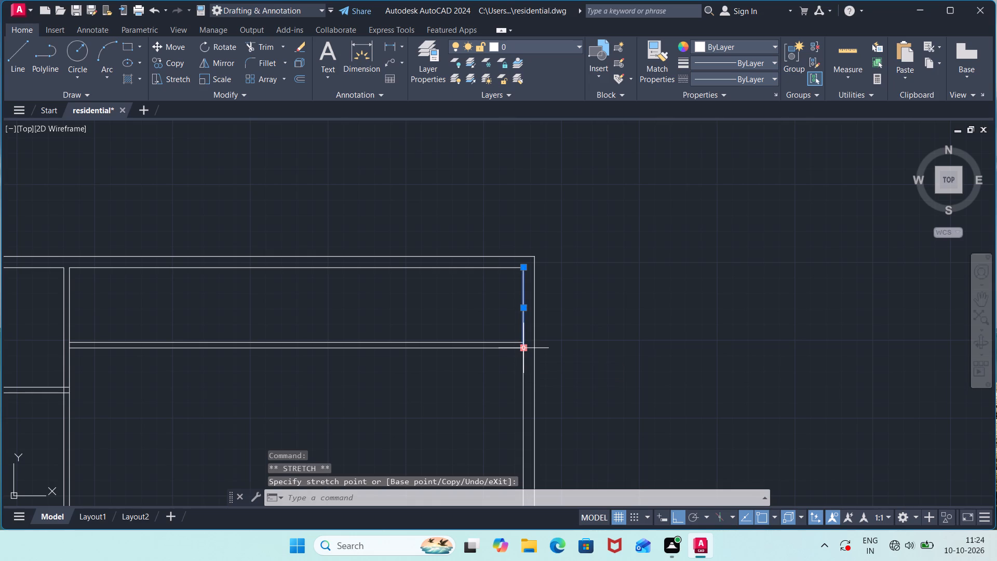
right_click(576, 383)
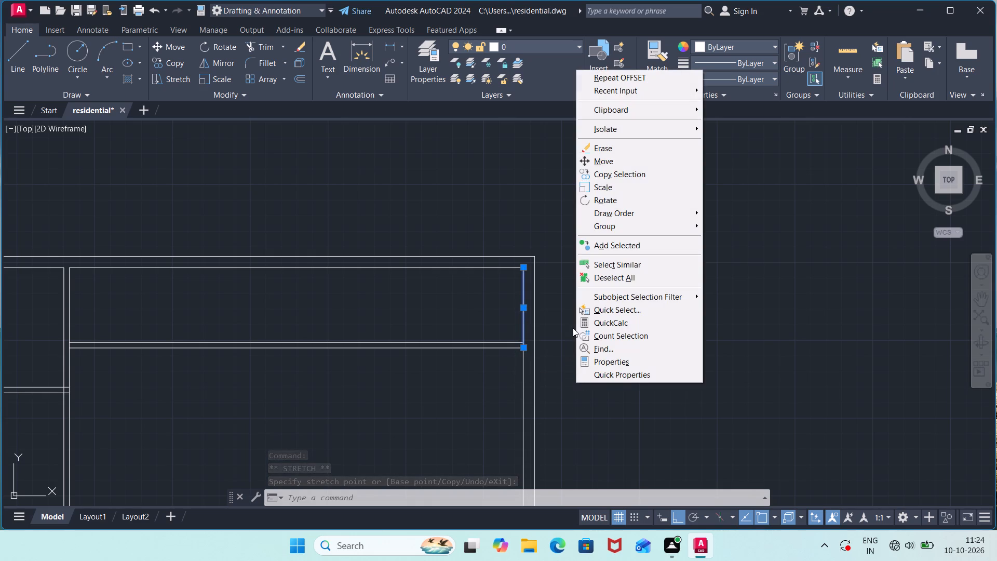
Offset the right outer wall's inner line 14' inward between the first and second right-hand partitions.
right_click(538, 160)
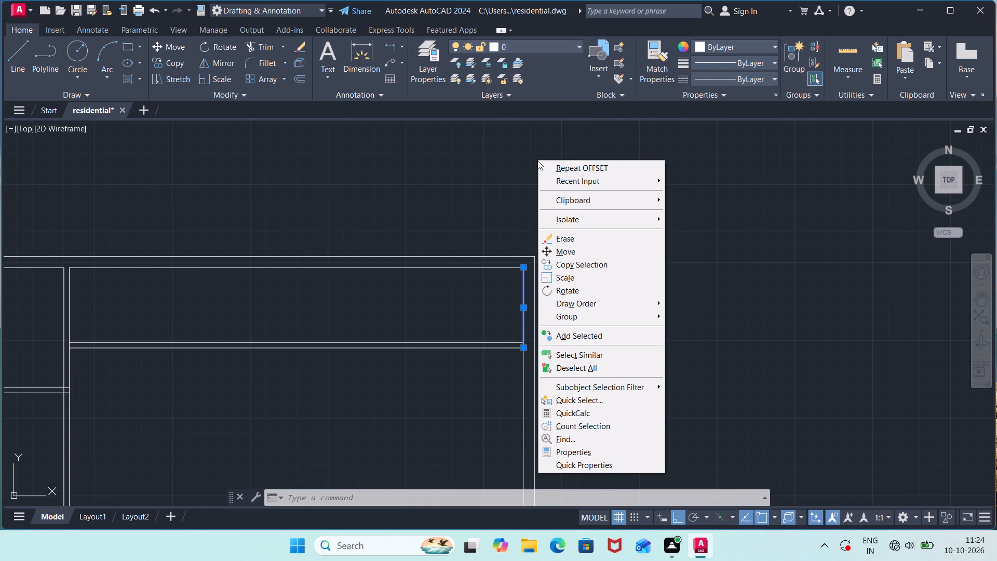
key(Escape)
key(Escape)
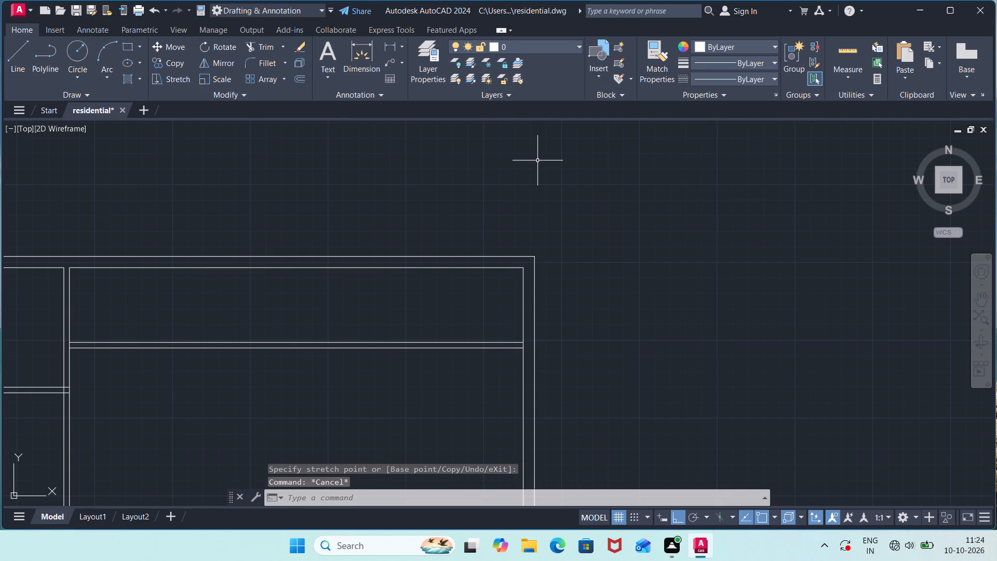
text(off)
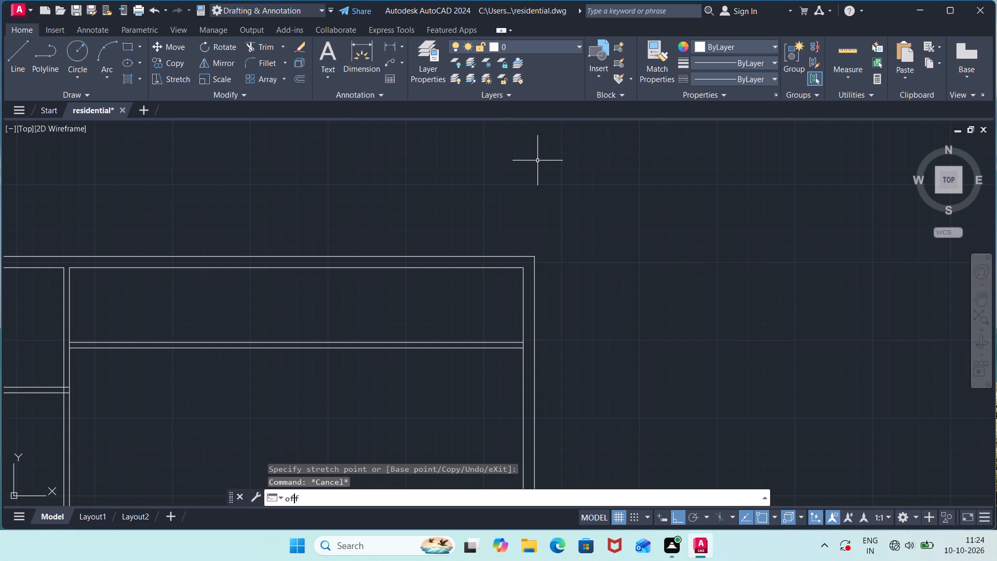
key(Return)
text(14')
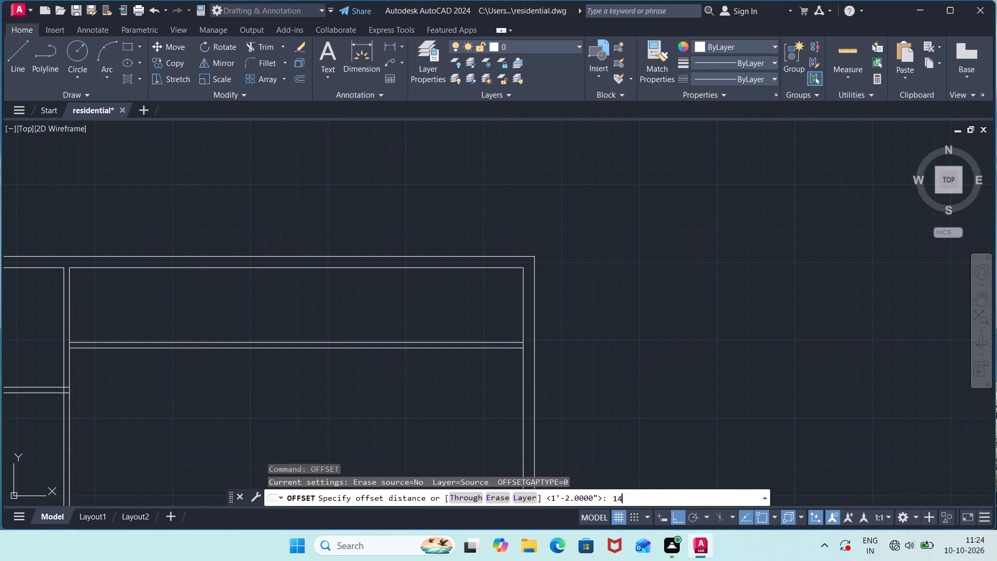
key(Return)
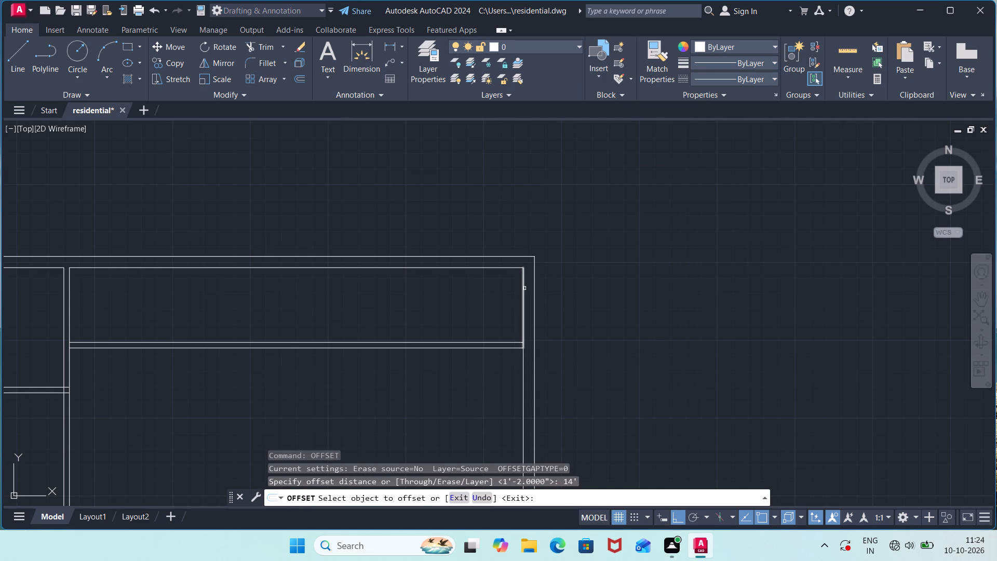
click(524, 378)
click(413, 386)
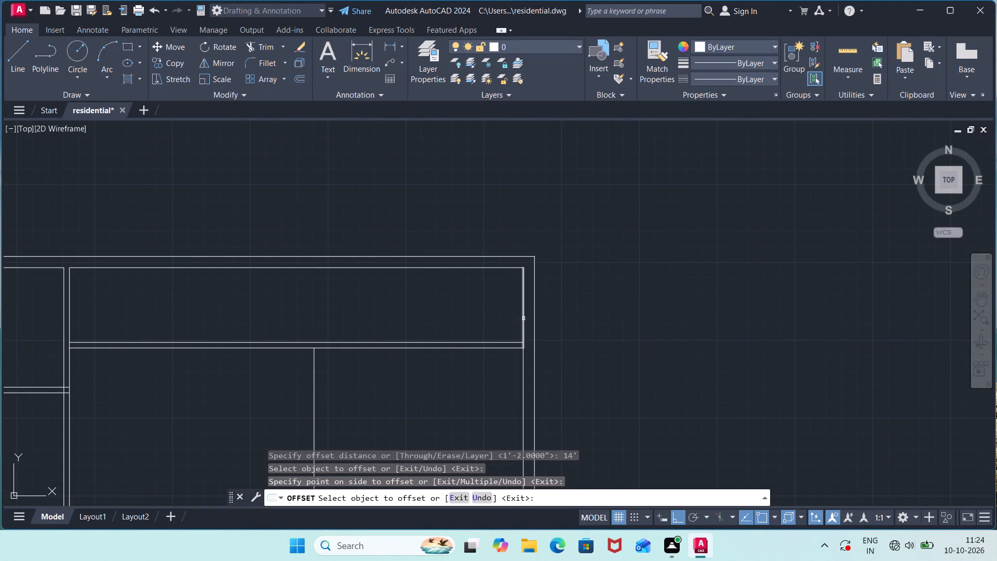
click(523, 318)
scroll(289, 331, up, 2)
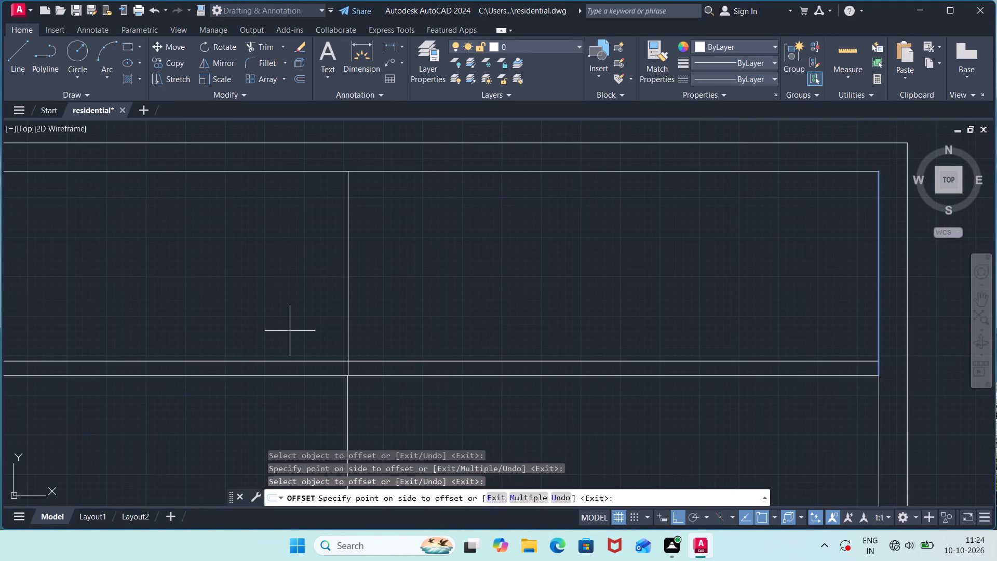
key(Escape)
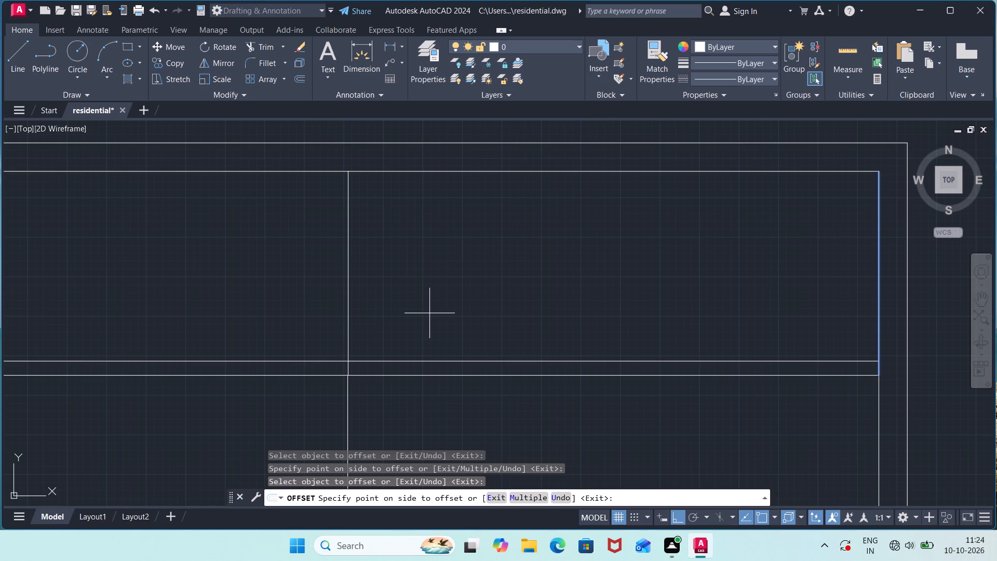
Trim the right outer wall's inner line between the two lines of the first right-hand partition.
text(tr)
key(Return)
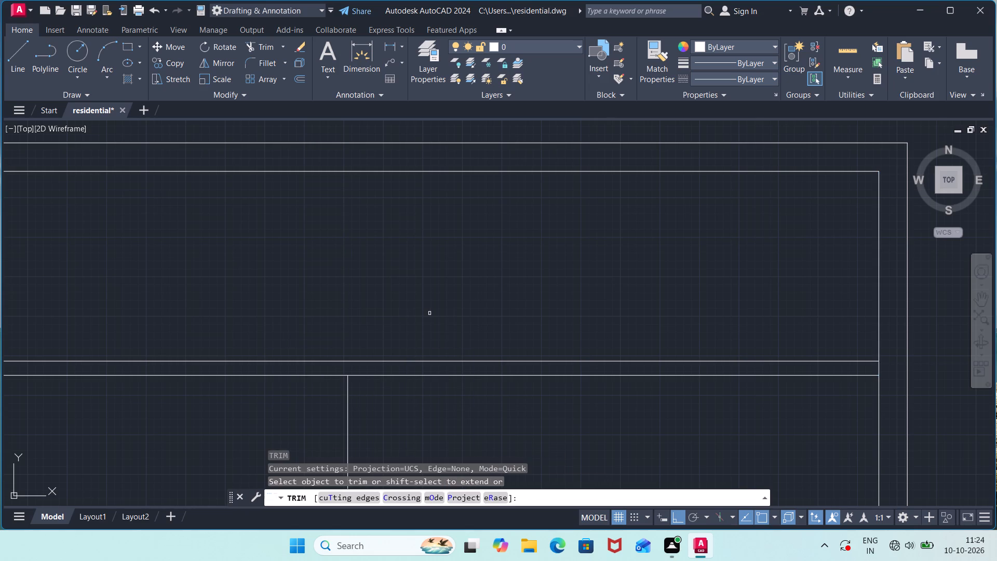
click(880, 369)
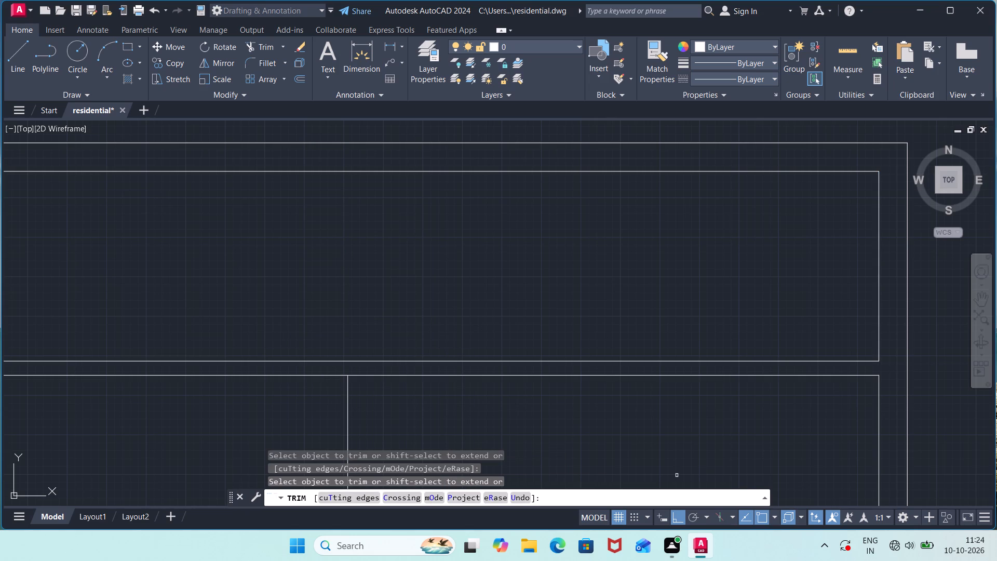
key(Escape)
Offset the topmost segment of the right outer wall's inner line 14' inward, above the first right-hand partition.
text(off)
key(Return)
text(14')
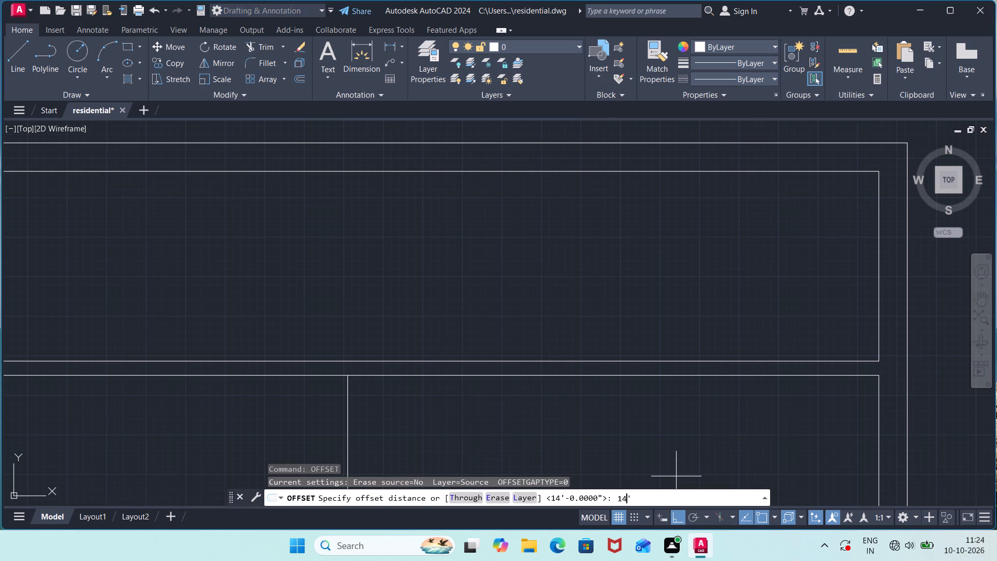
key(Return)
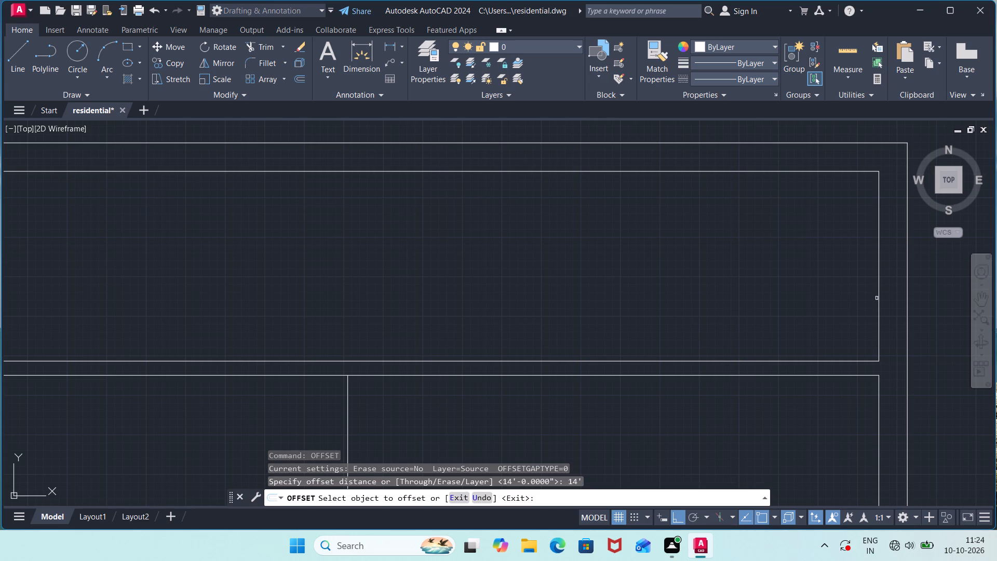
click(880, 297)
click(553, 344)
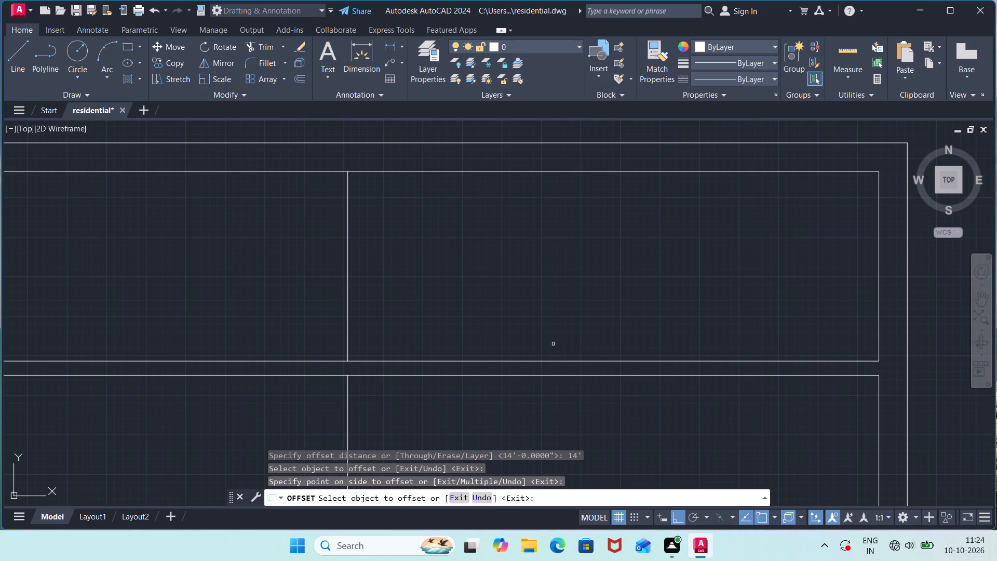
Offset the two new vertical lines above and below the first right-hand partition by 4.5", away from the right outer wall.
key(space)
key(space)
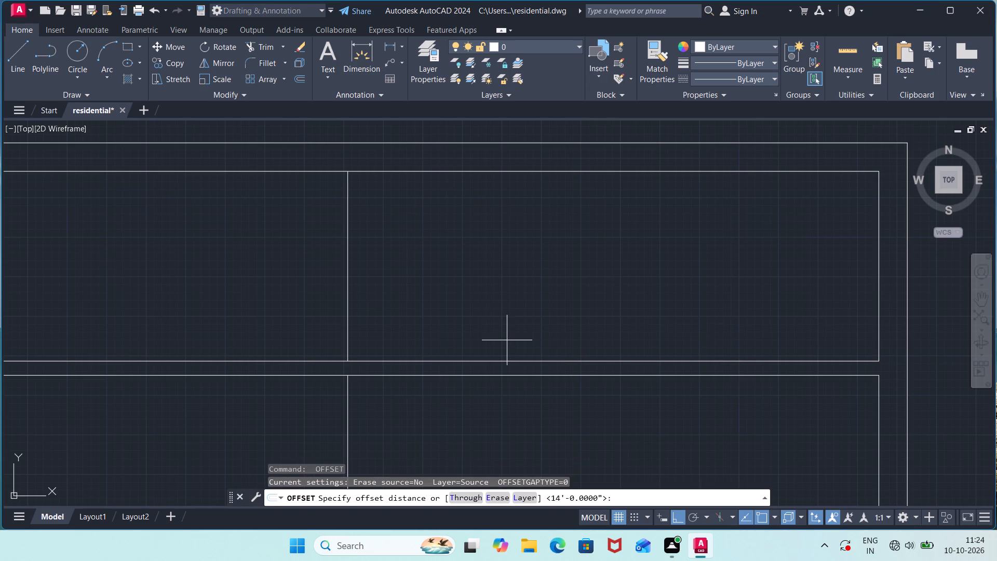
text(4.5")
key(Return)
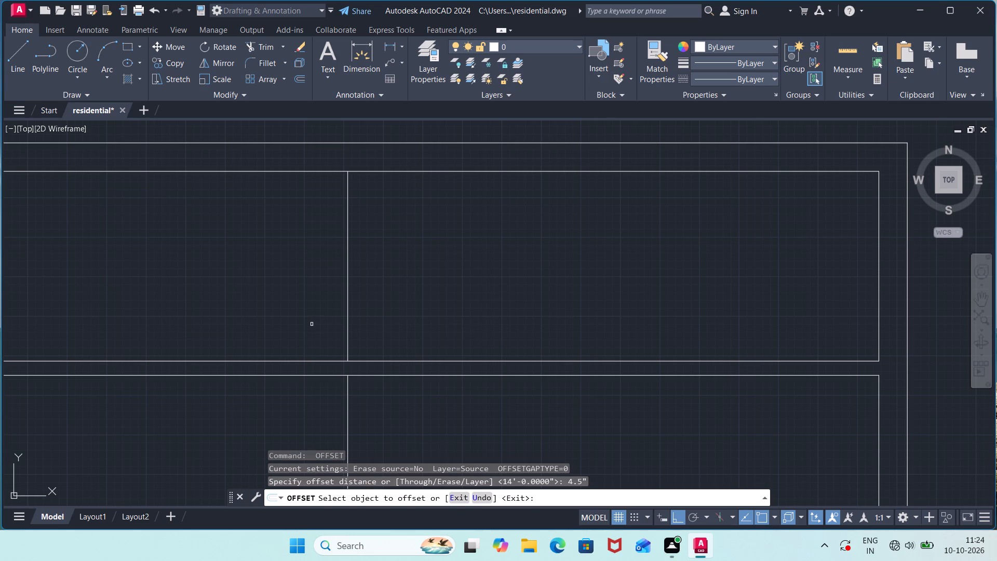
click(348, 325)
click(316, 329)
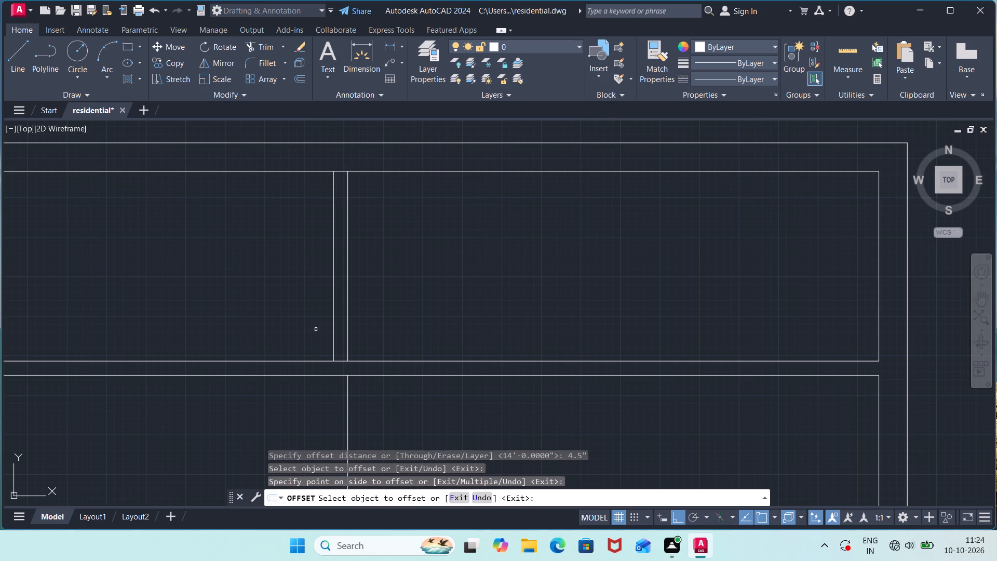
click(348, 402)
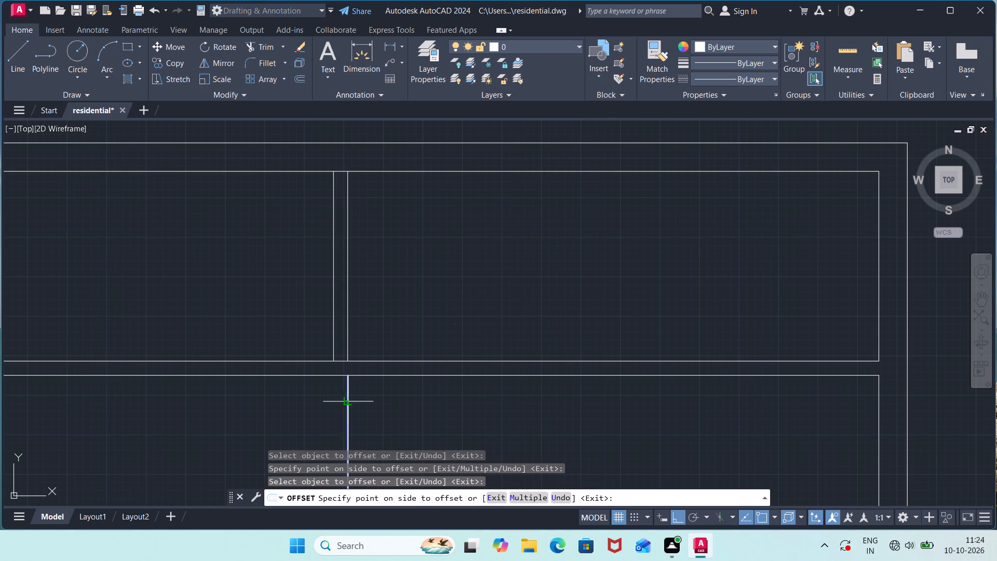
click(318, 405)
Offset the right outer wall's inner line 14' inward between the third right-hand partition and the full-width partition.
scroll(375, 403, down, 2)
middle_drag(382, 406, 348, 191)
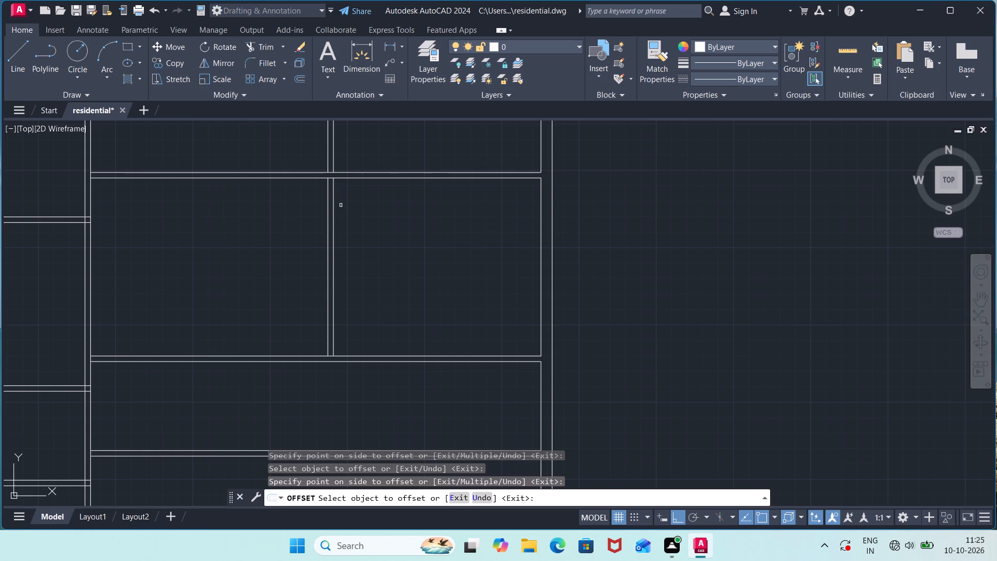
scroll(347, 289, down, 1)
middle_drag(340, 390, 320, 289)
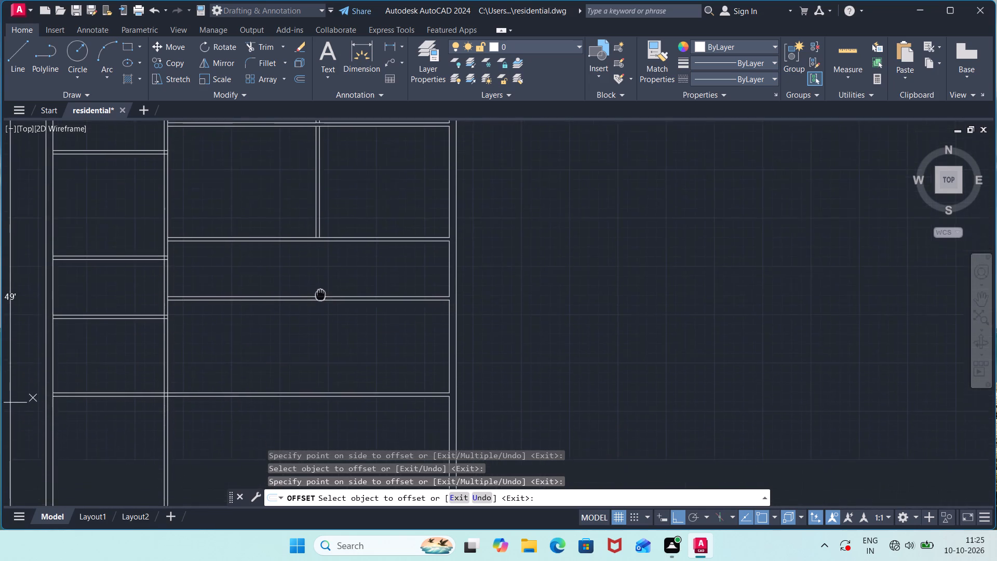
middle_drag(320, 289, 317, 258)
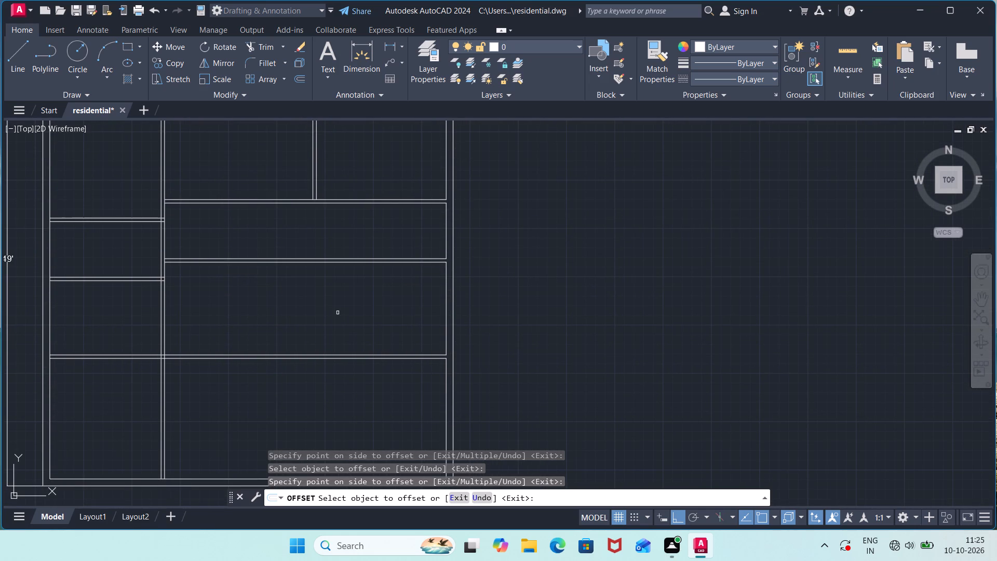
key(space)
key(space)
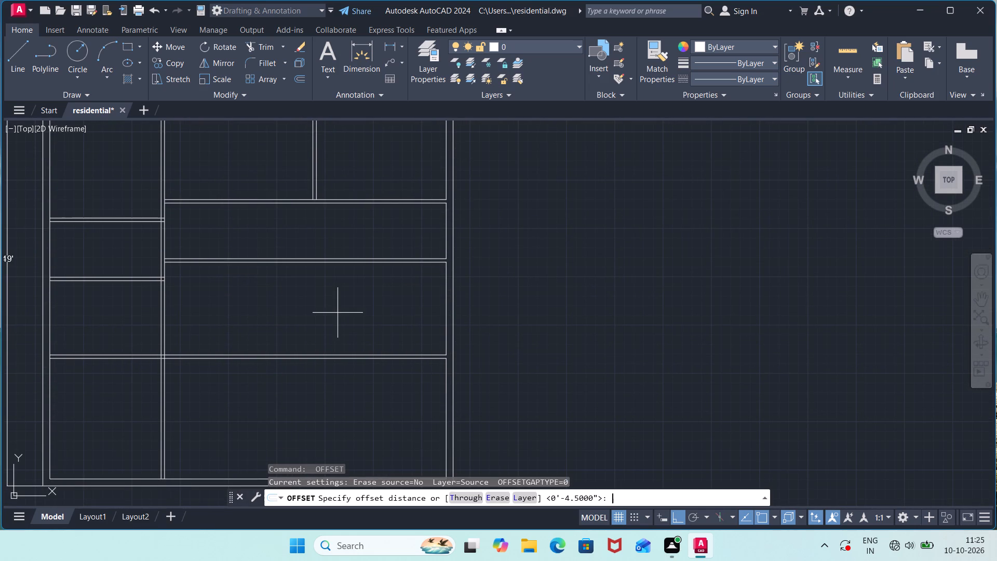
text(14')
key(Return)
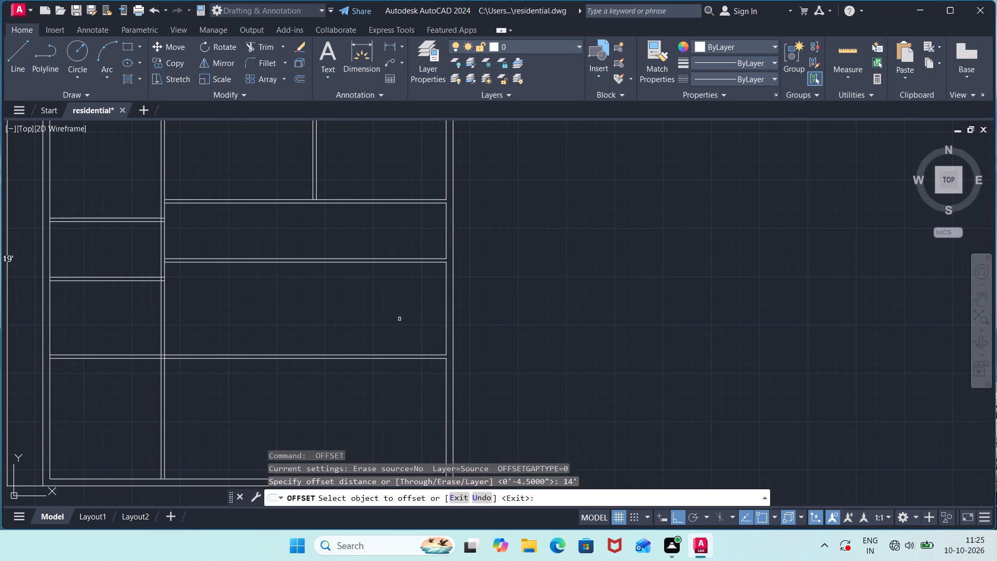
click(444, 319)
click(349, 328)
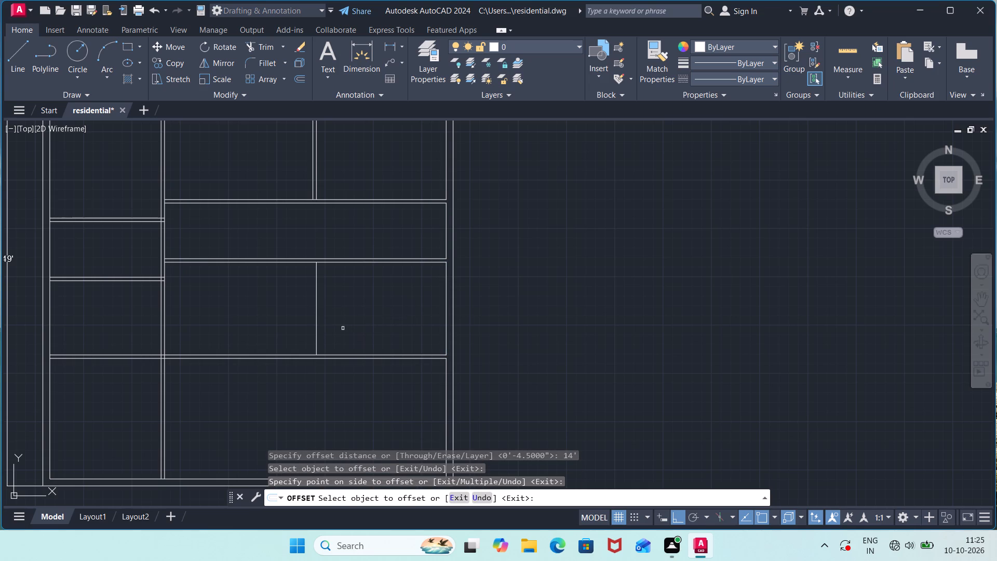
Offset the new vertical line above the full-width partition by 4.5", away from the right outer wall.
key(space)
key(space)
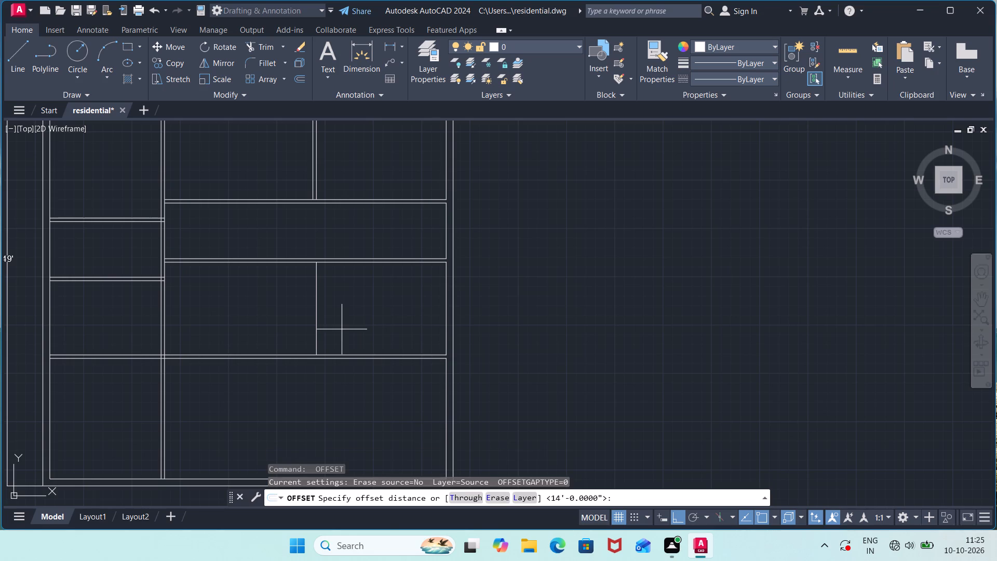
text(4.5")
key(Return)
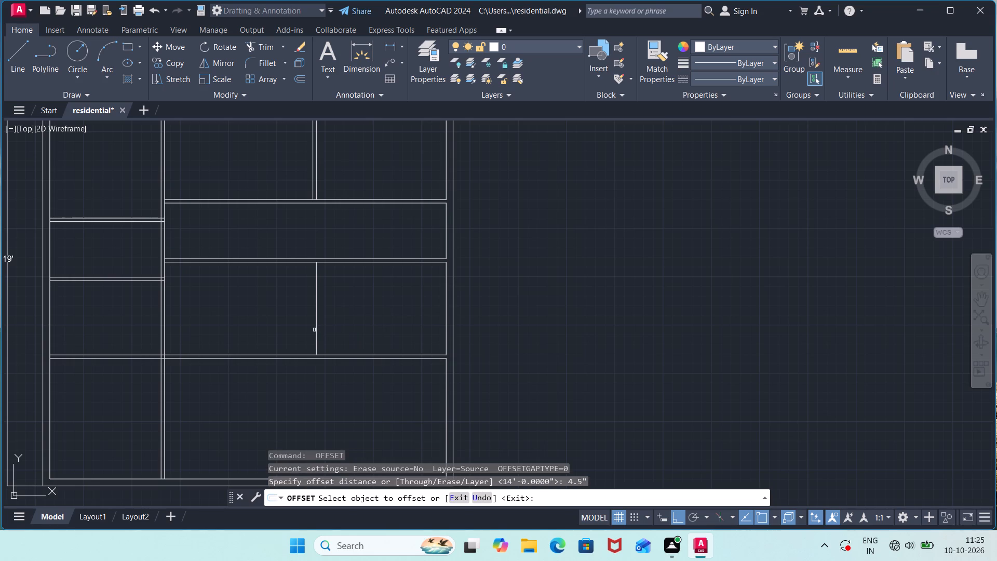
click(316, 330)
click(280, 330)
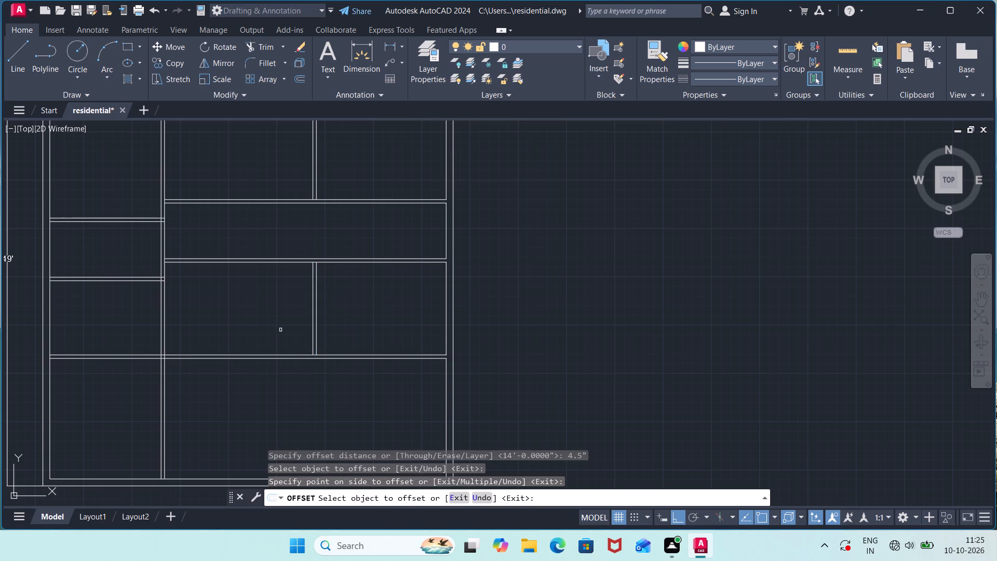
scroll(280, 330, up, 1)
key(Escape)
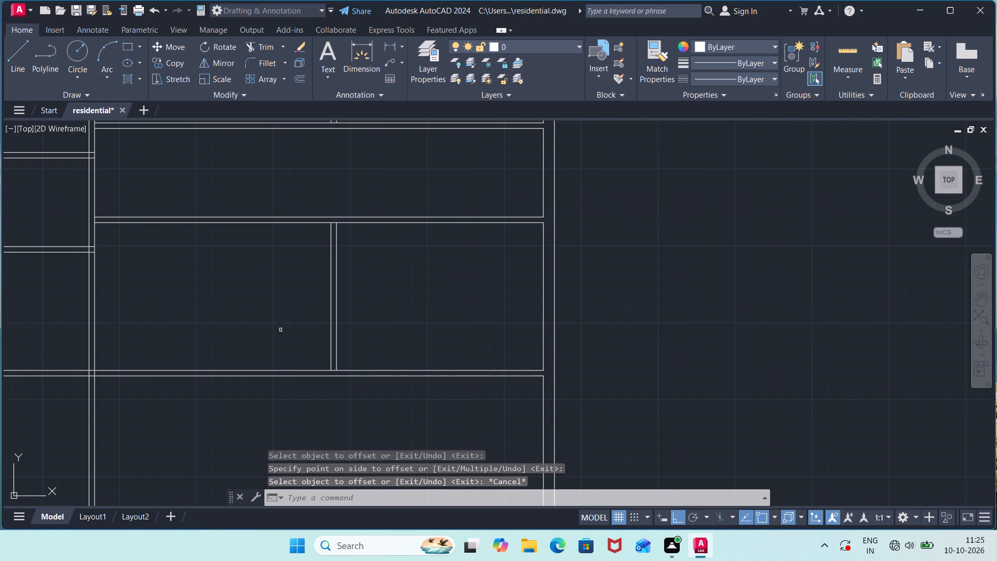
Stretch the lowest vertical partition's left line down to the full-width partition's lower line and up to the third right-hand partition's upper line.
click(331, 334)
click(329, 373)
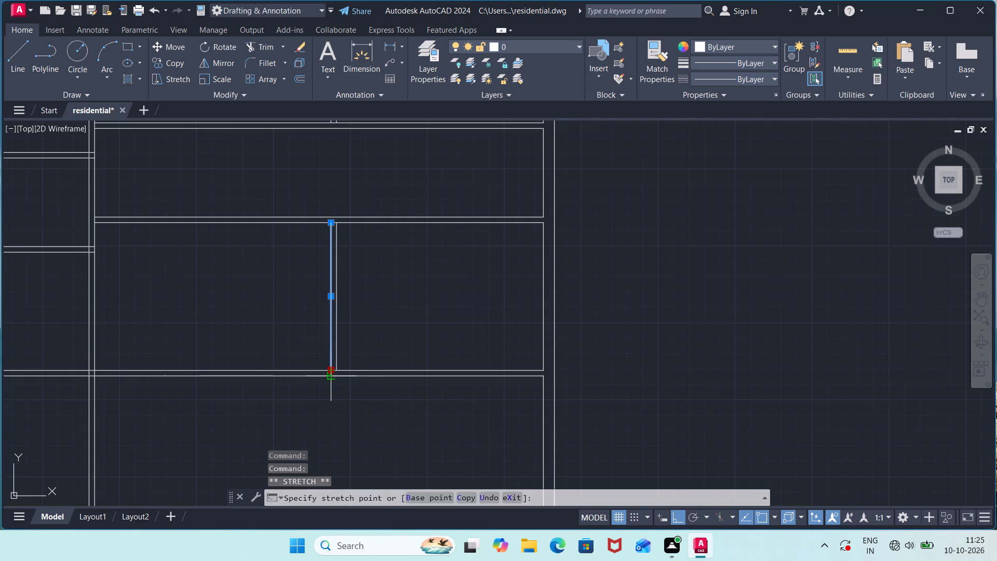
click(329, 376)
click(330, 223)
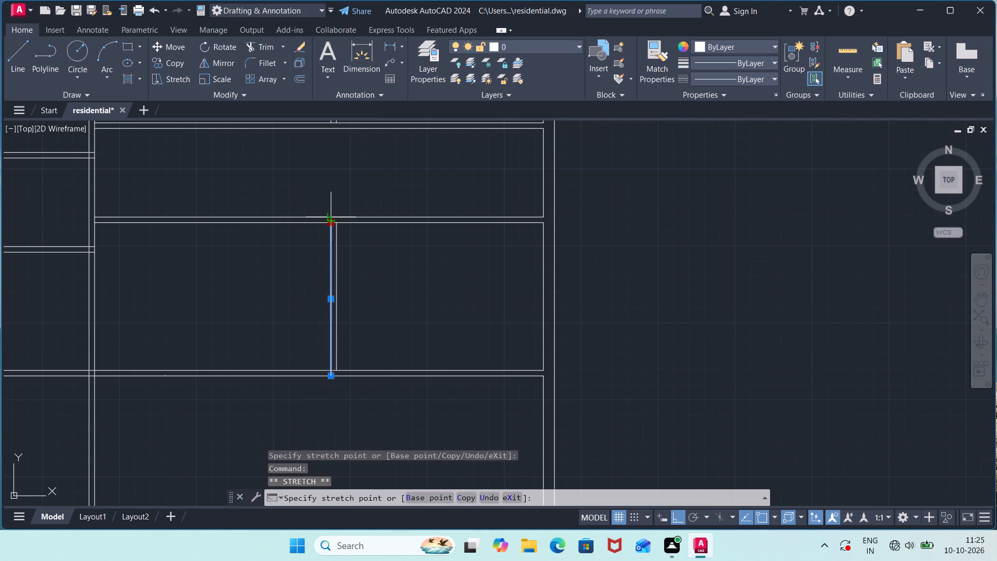
click(330, 217)
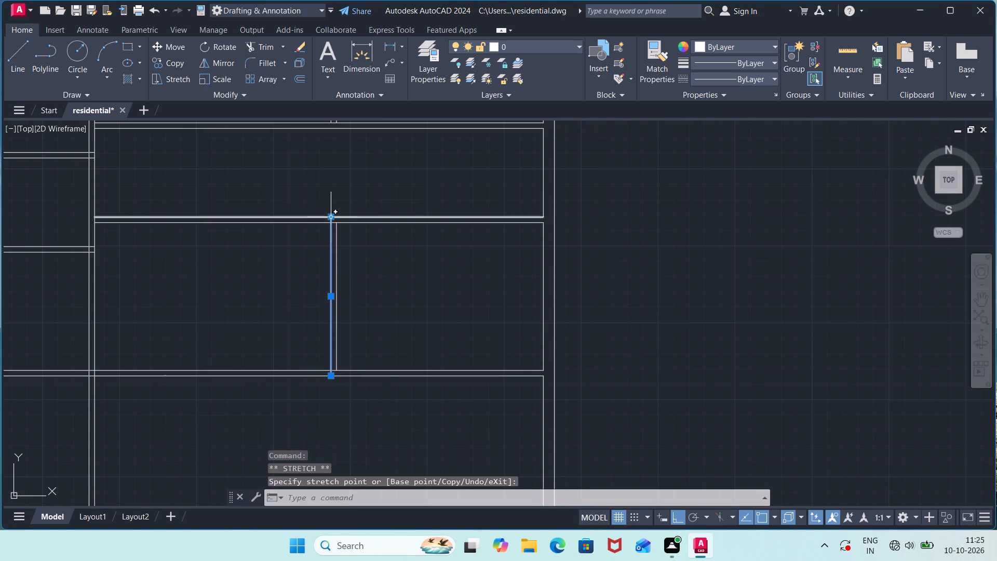
Stretch the left line of the vertical partition between the first and second right-hand partitions down to the second partition's lower line.
scroll(366, 204, down, 1)
middle_drag(342, 170, 366, 228)
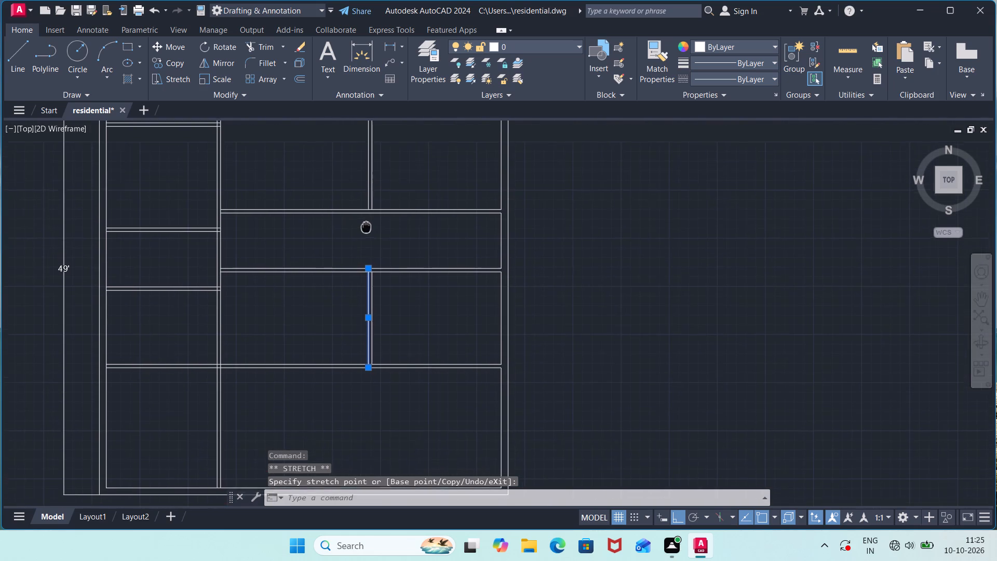
middle_drag(366, 228, 367, 232)
scroll(389, 242, up, 1)
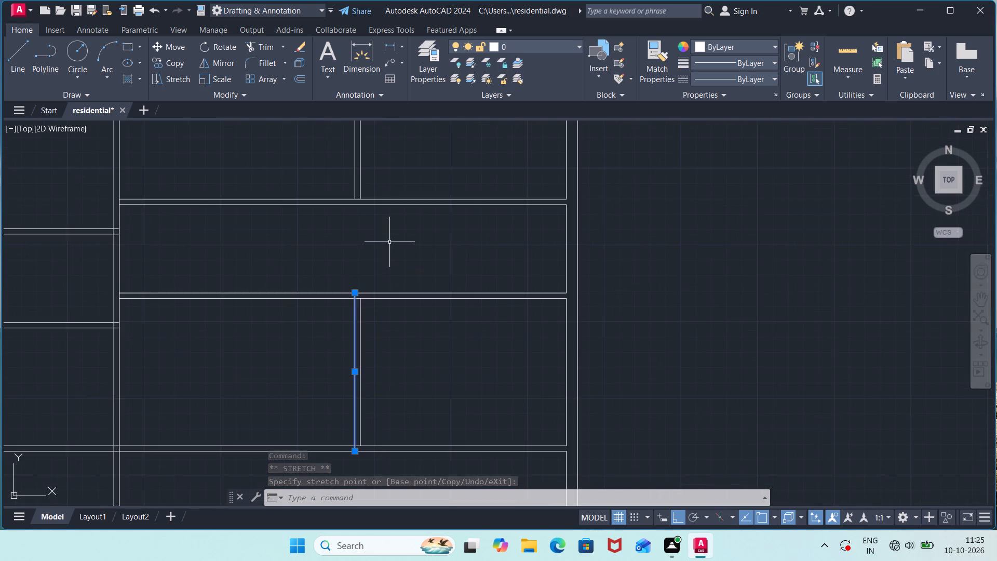
middle_drag(389, 242, 420, 371)
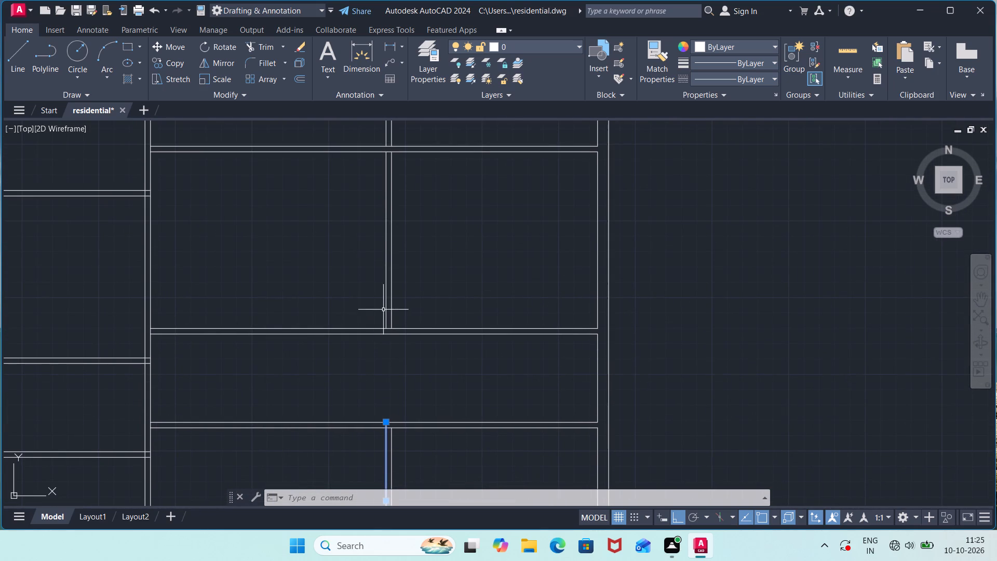
click(384, 310)
click(385, 326)
click(384, 333)
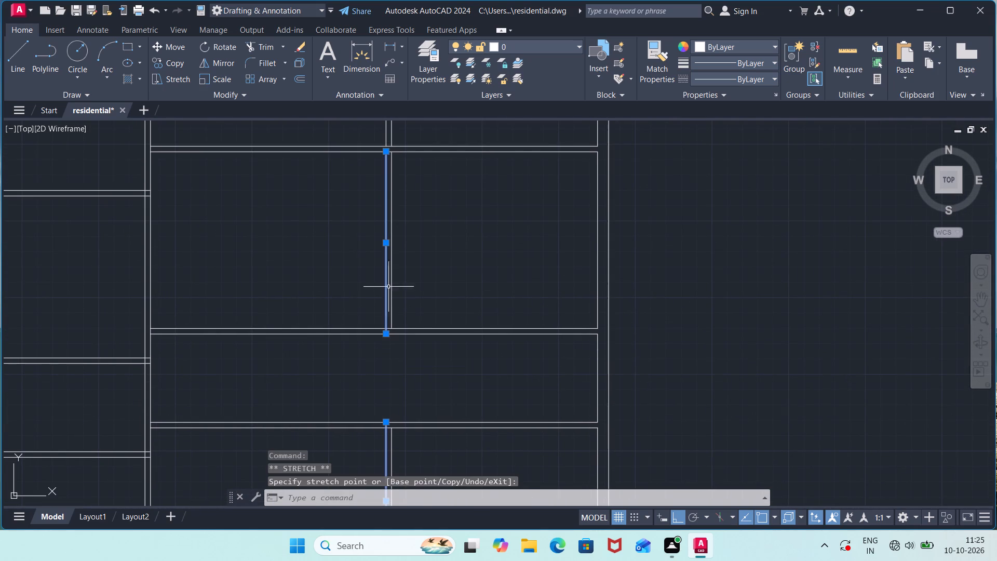
Stretch the left line of the vertical partition between the first and second right-hand partitions up to the first partition's upper line.
click(387, 150)
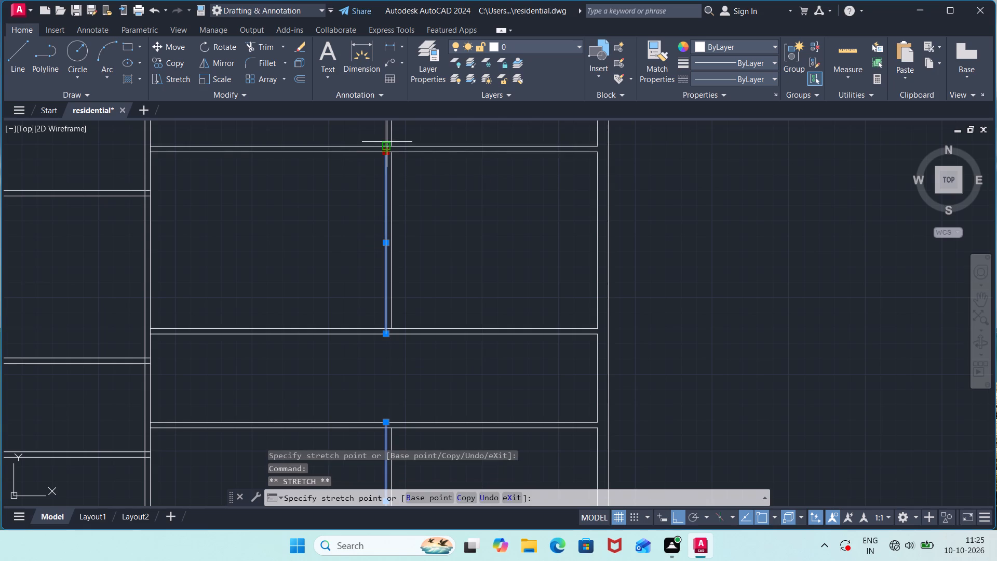
click(383, 146)
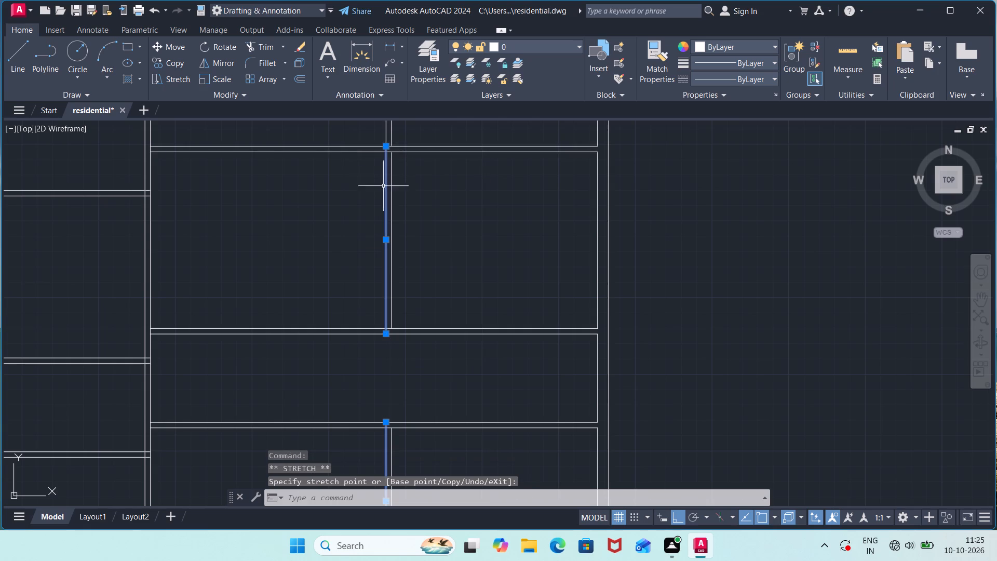
scroll(417, 218, down, 1)
key(Escape)
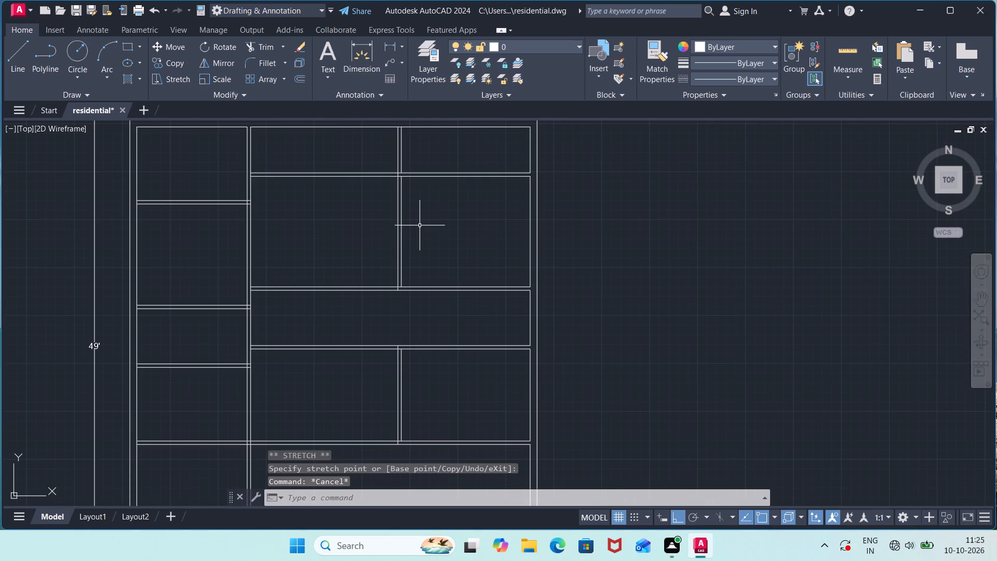
Trim away the long vertical partition above the first left-hand partition, and the first right-hand partition between the two vertical partitions.
text(tr)
key(Return)
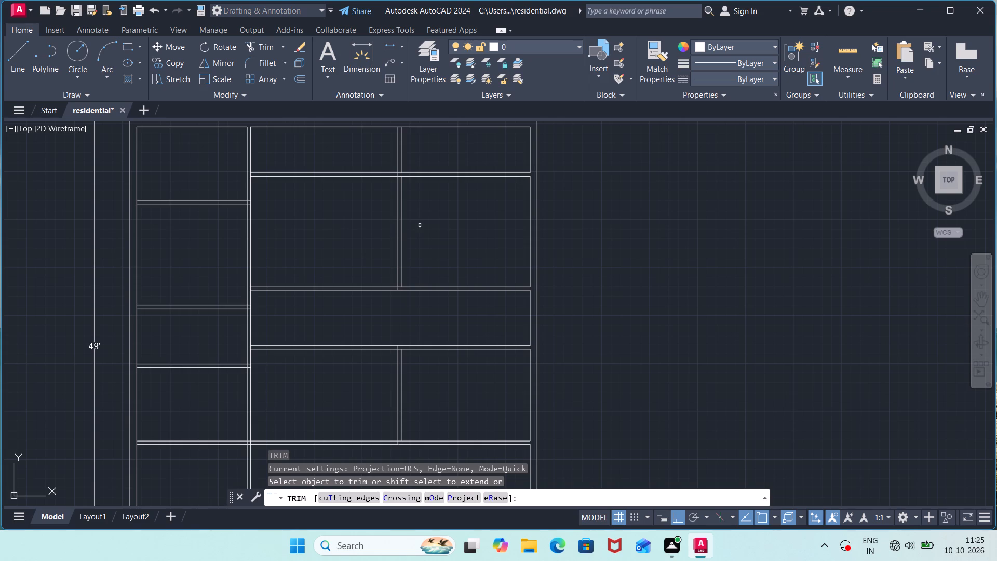
middle_drag(339, 161, 370, 213)
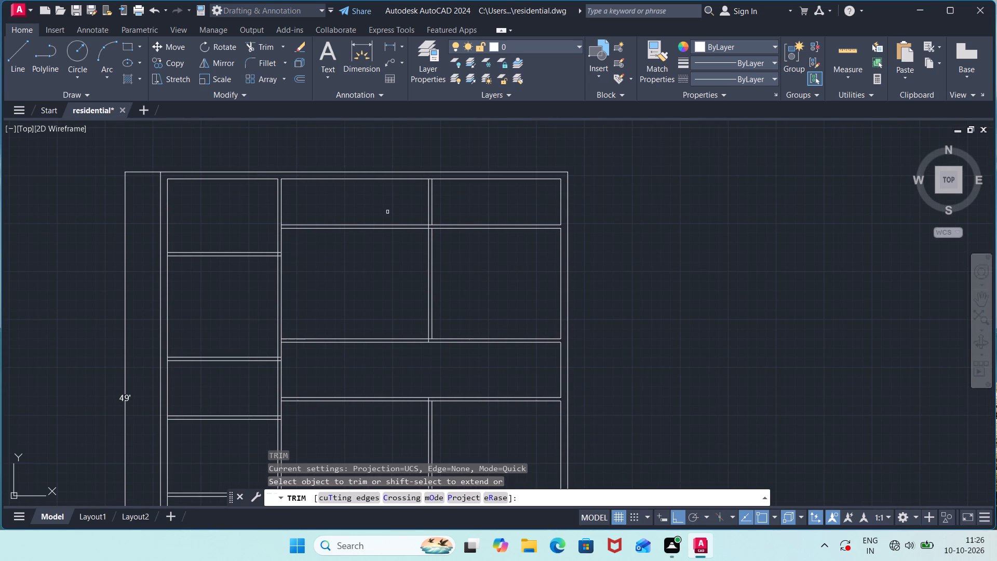
scroll(387, 212, left, 1)
click(298, 196)
click(263, 211)
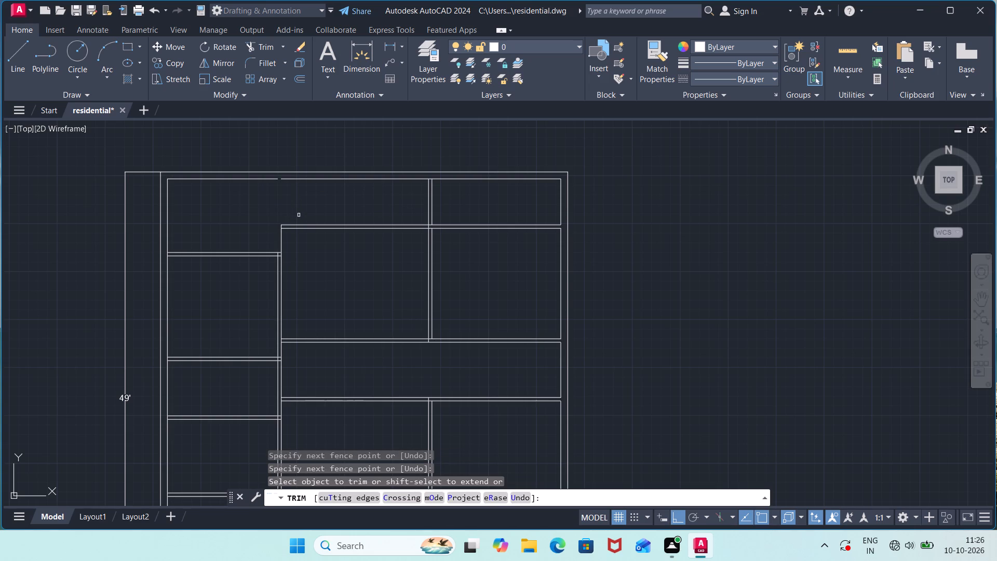
click(370, 208)
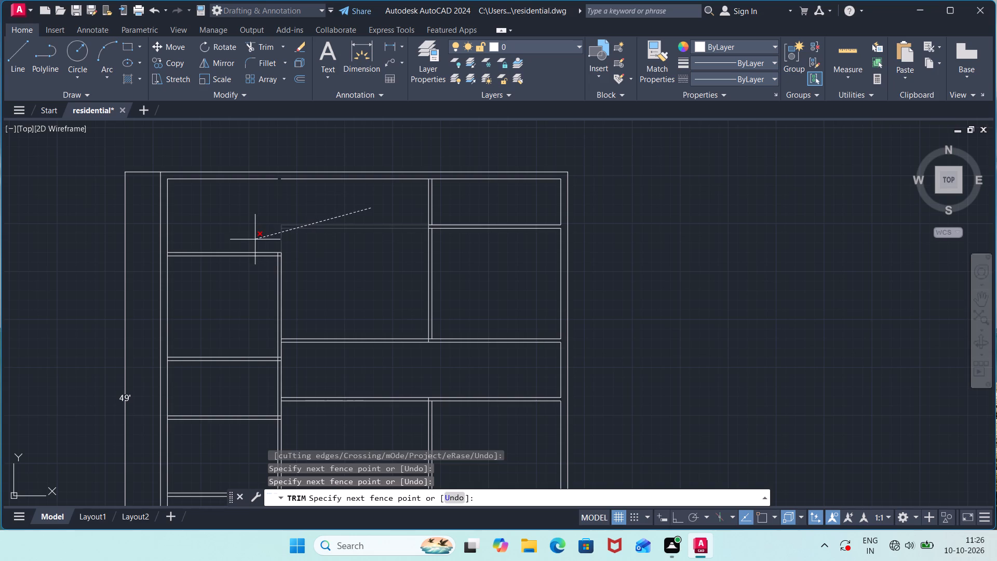
click(255, 239)
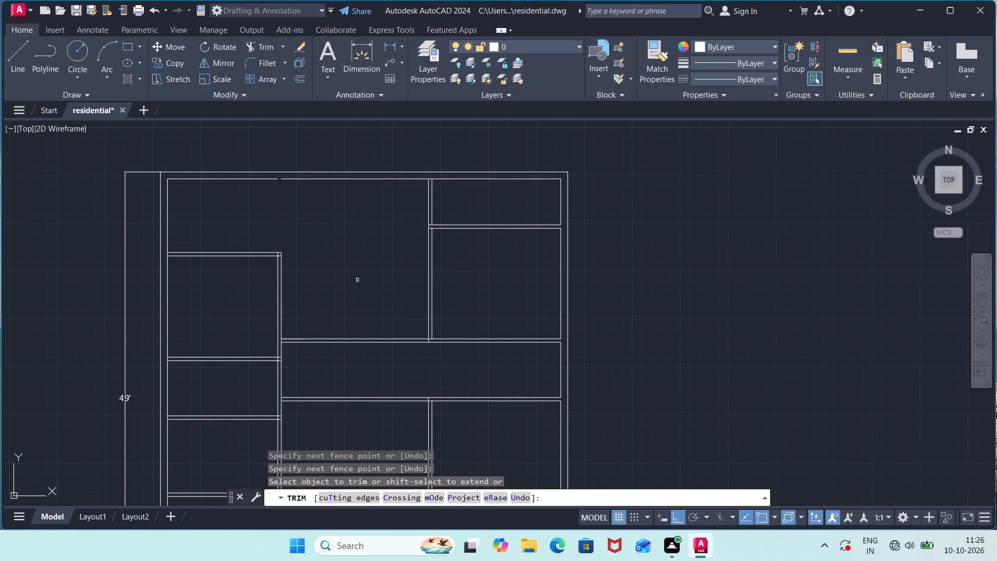
Trim away the second and third right-hand partitions between the long vertical partition and the right-hand room dividers.
click(387, 328)
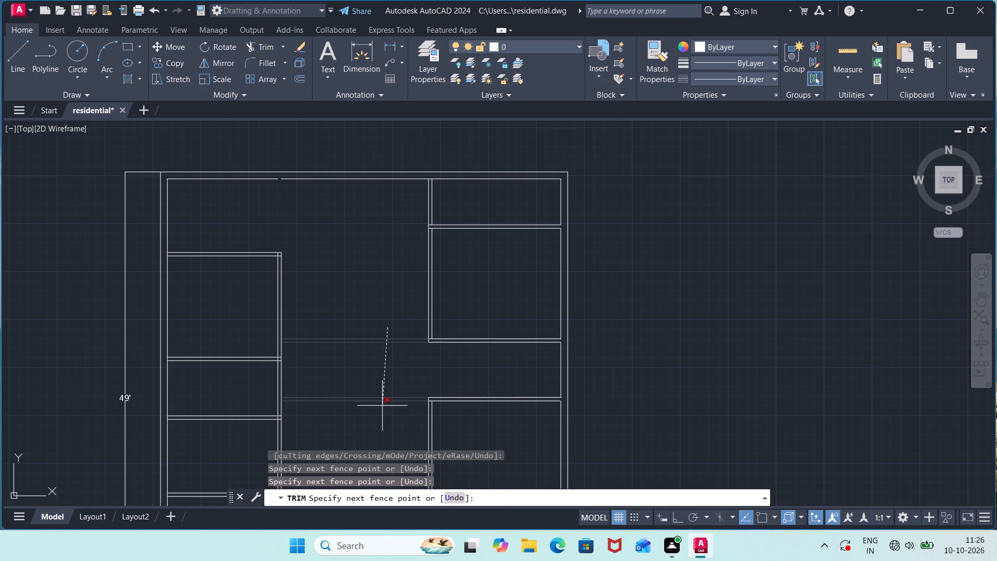
click(382, 406)
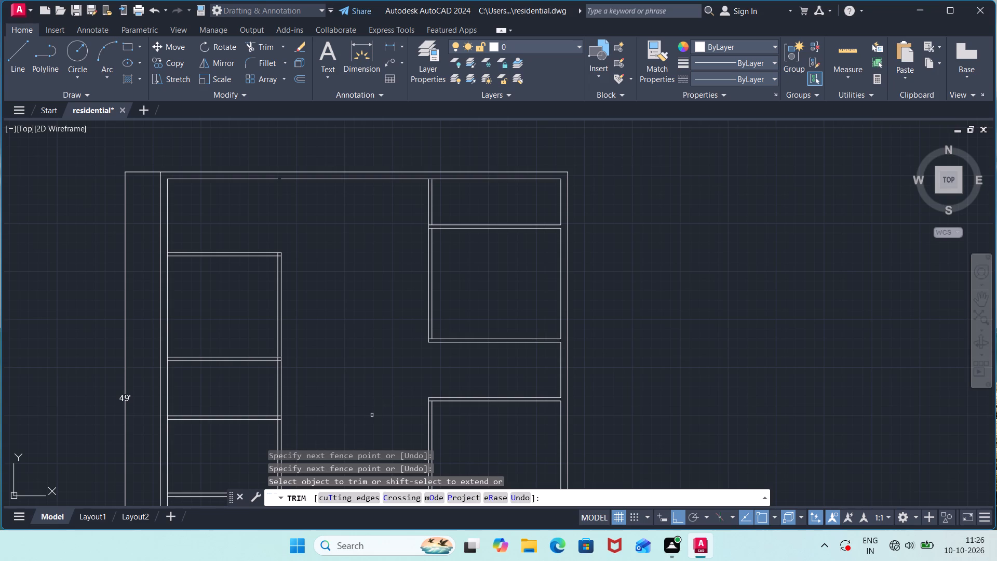
Trim the short line stubs inside the free corners of the third and second right-hand partitions.
scroll(372, 415, right, 20)
scroll(372, 415, right, 10)
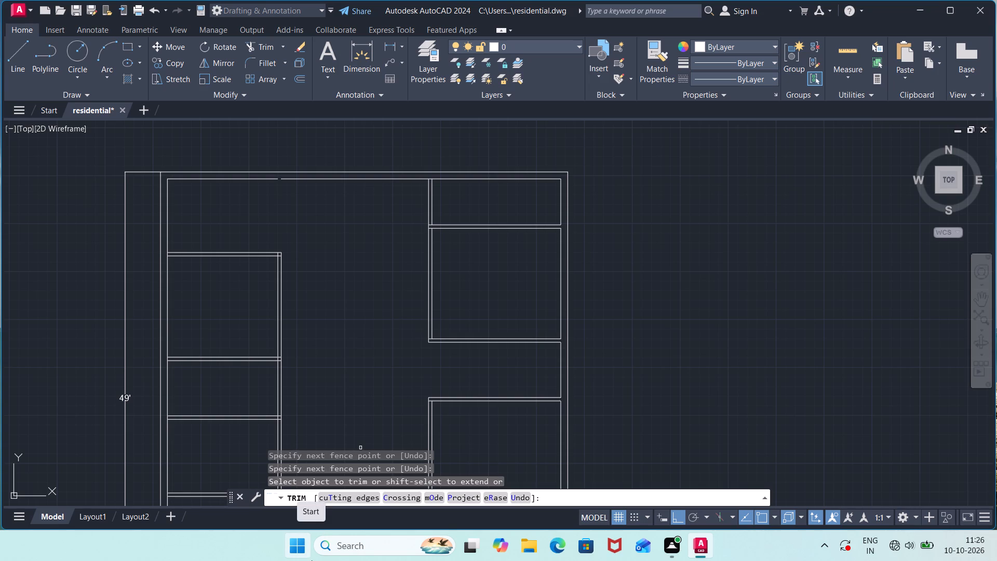
scroll(372, 398, down, 1)
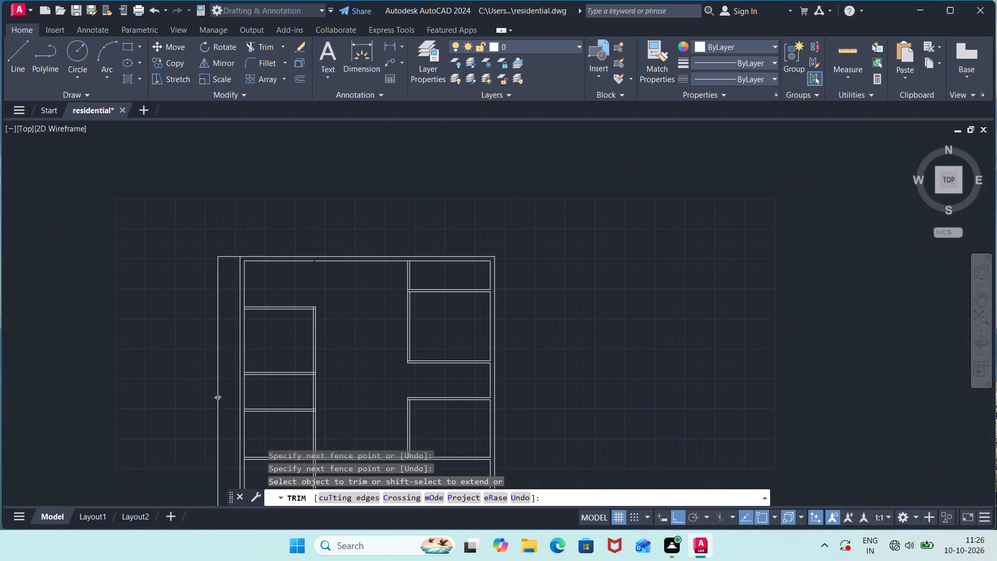
middle_drag(372, 398, 357, 308)
scroll(360, 286, up, 2)
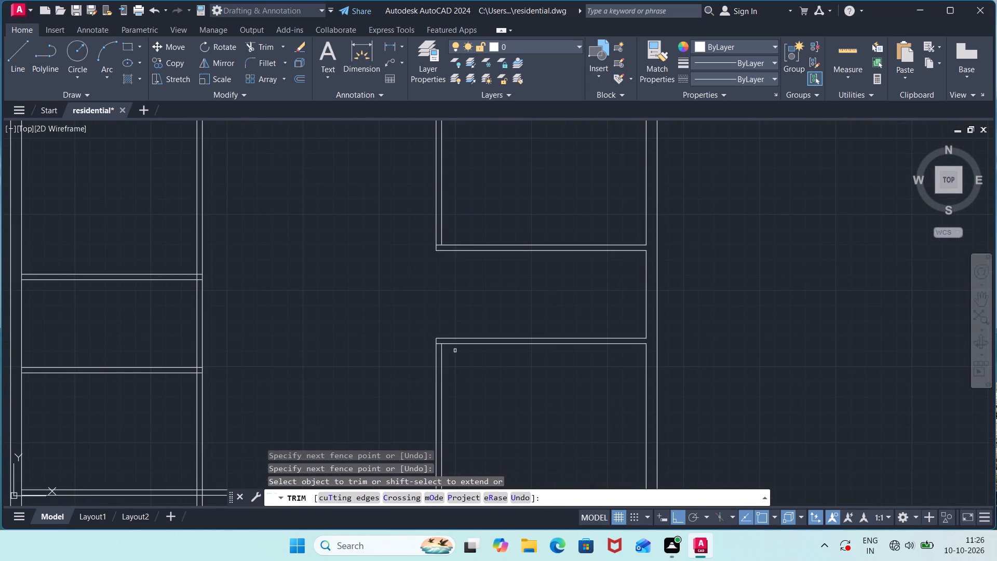
scroll(438, 344, up, 1)
click(438, 344)
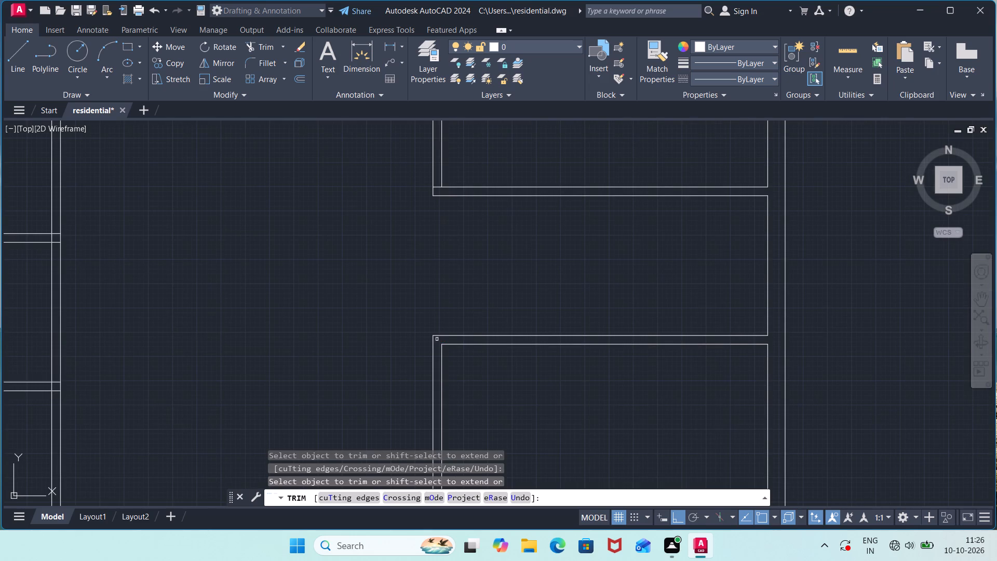
click(435, 189)
Trim the lines crossing the right-hand vertical partition at the first right-hand partition and at the top outer wall's inner line.
scroll(464, 269, down, 2)
middle_drag(425, 262, 444, 360)
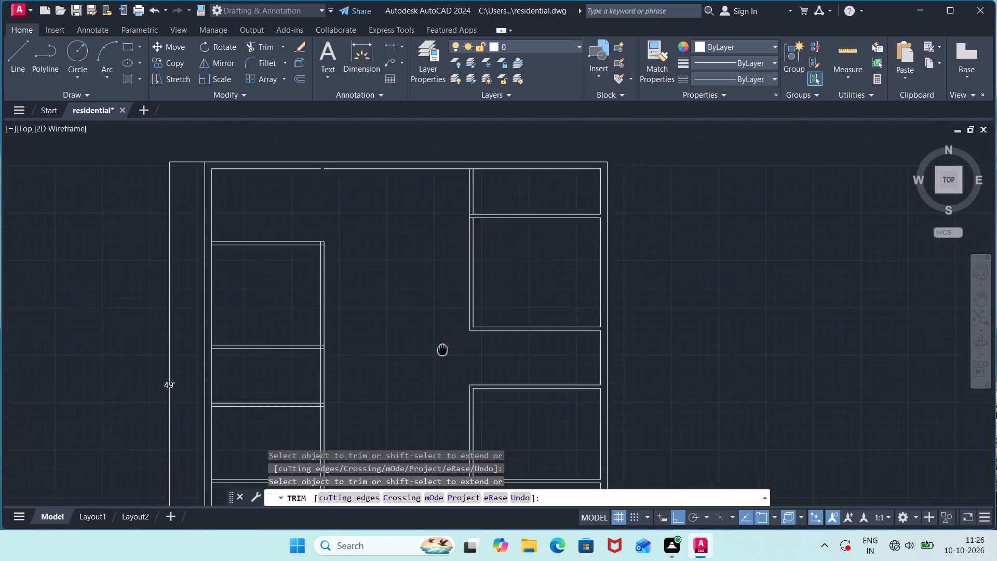
middle_drag(444, 360, 447, 384)
scroll(475, 259, up, 2)
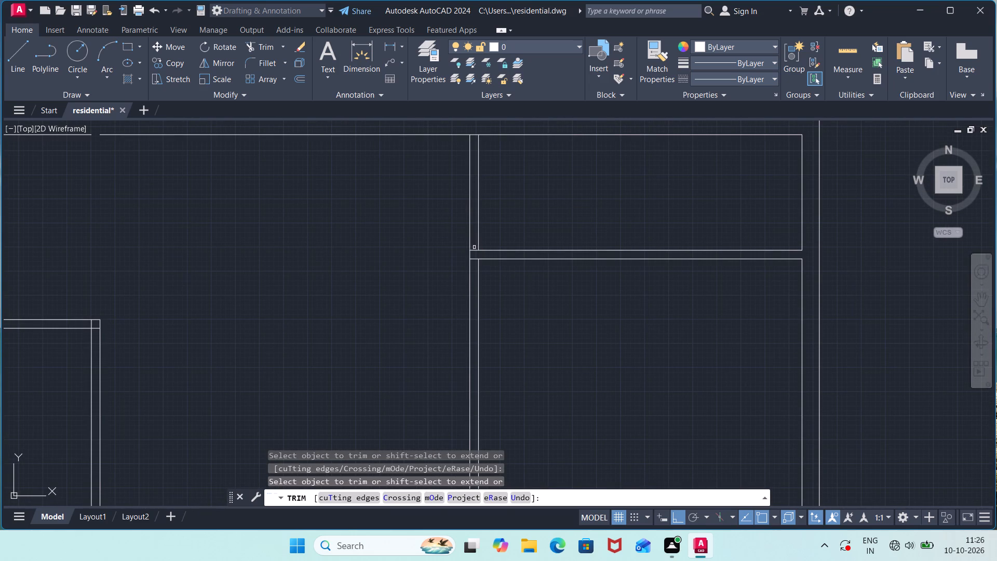
click(474, 247)
click(474, 269)
scroll(313, 250, down, 1)
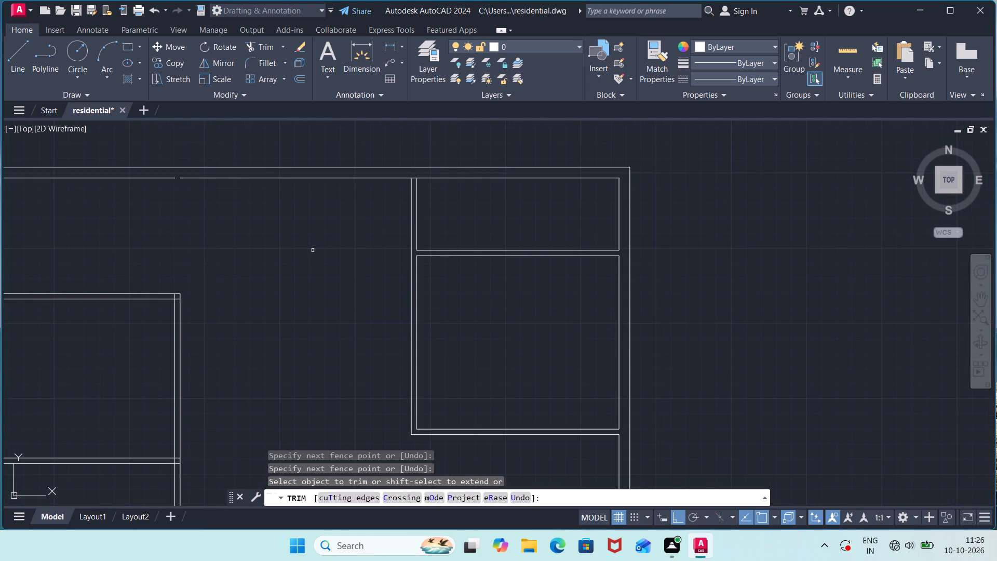
click(414, 178)
Trim the overlapping lines where the lowest right-hand vertical partition meets the full-width partition.
scroll(390, 282, down, 1)
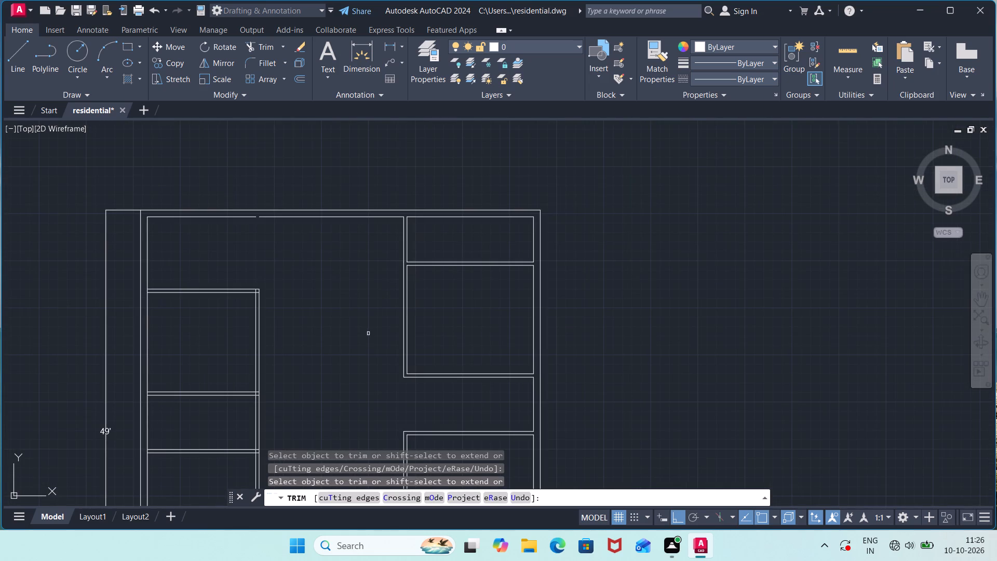
middle_drag(374, 370, 364, 177)
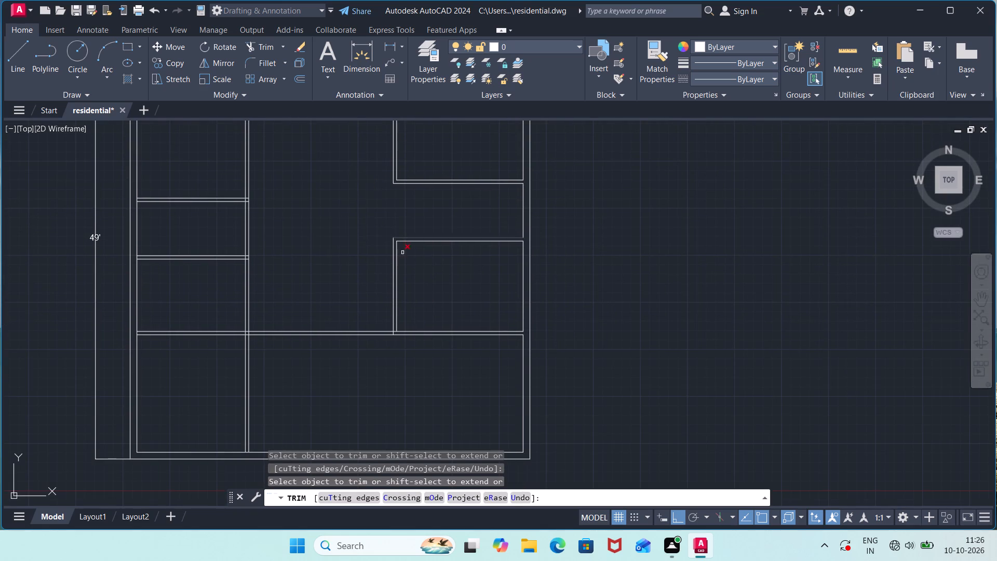
scroll(415, 296, up, 2)
scroll(368, 395, up, 1)
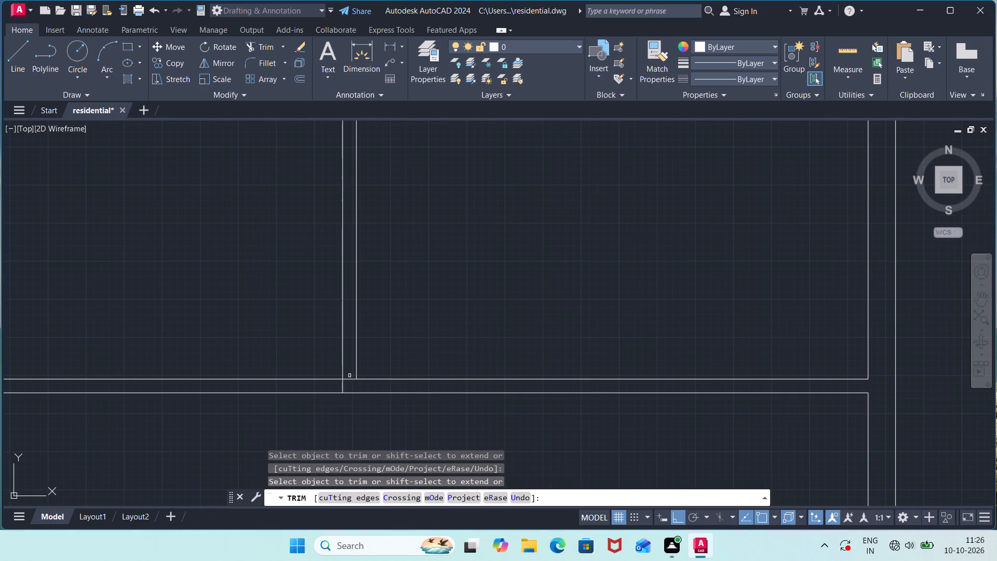
click(349, 380)
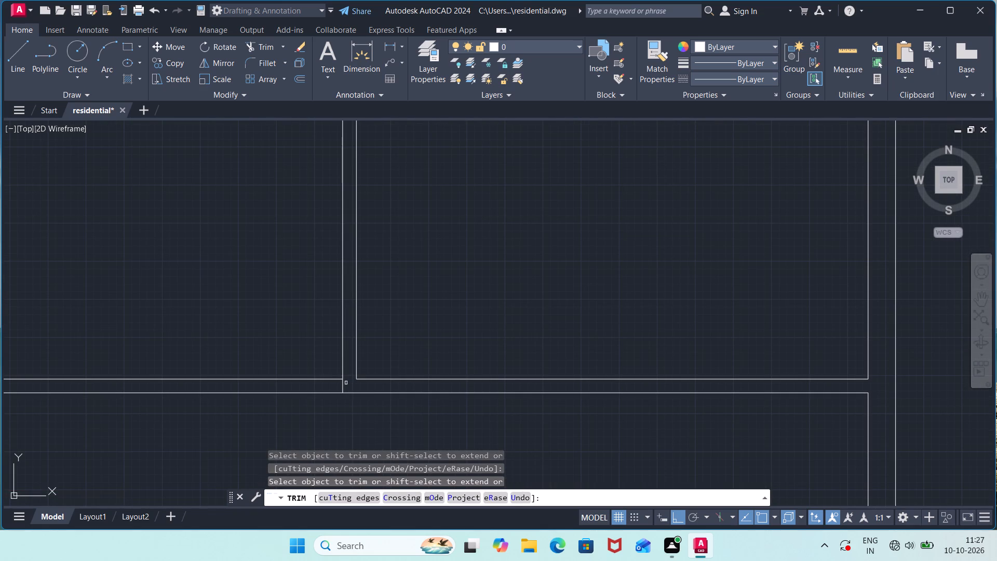
click(342, 386)
Trim the crossing lines inside the junction of the long vertical partition and the full-width partition.
scroll(217, 311, down, 2)
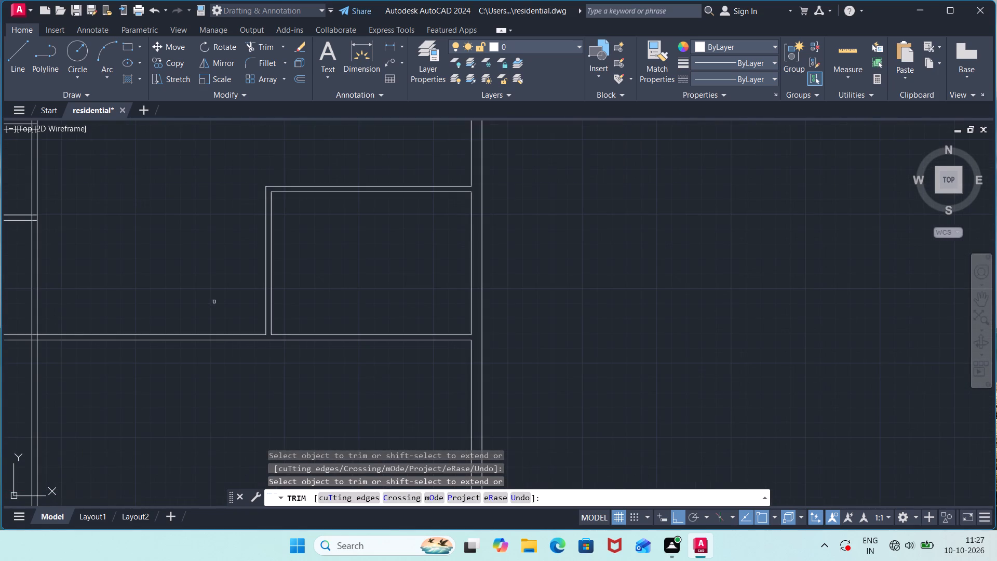
middle_drag(209, 303, 653, 295)
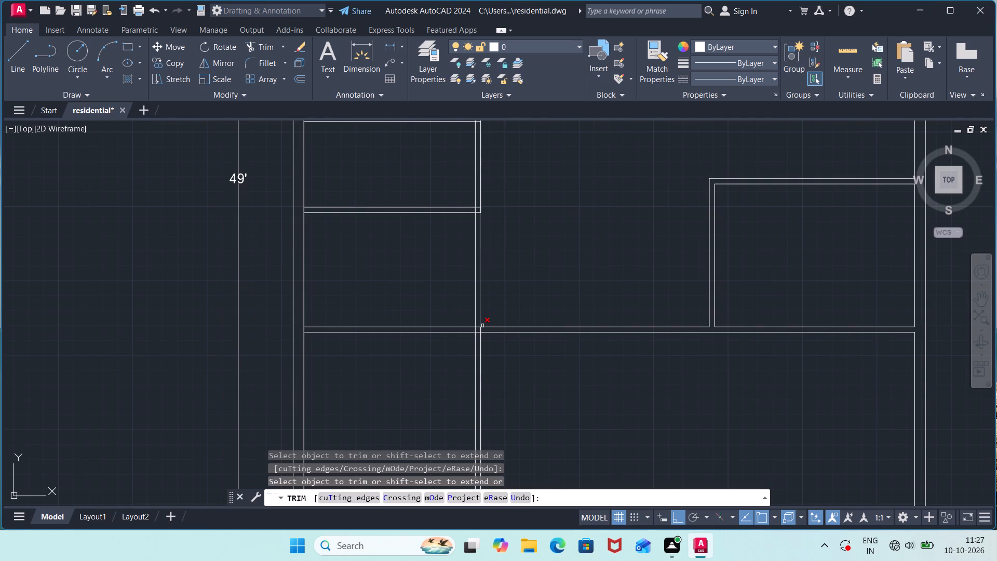
click(479, 327)
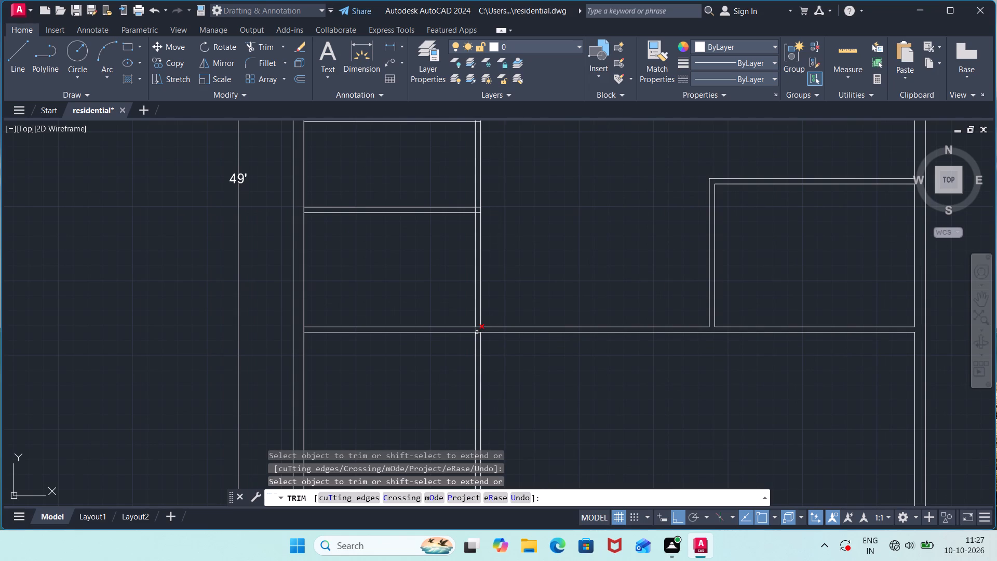
click(478, 326)
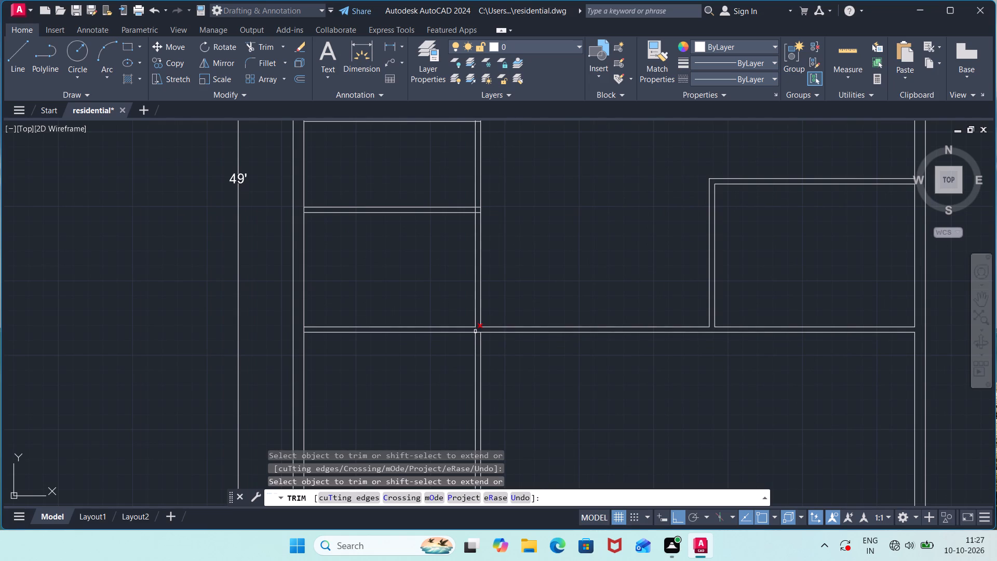
click(475, 331)
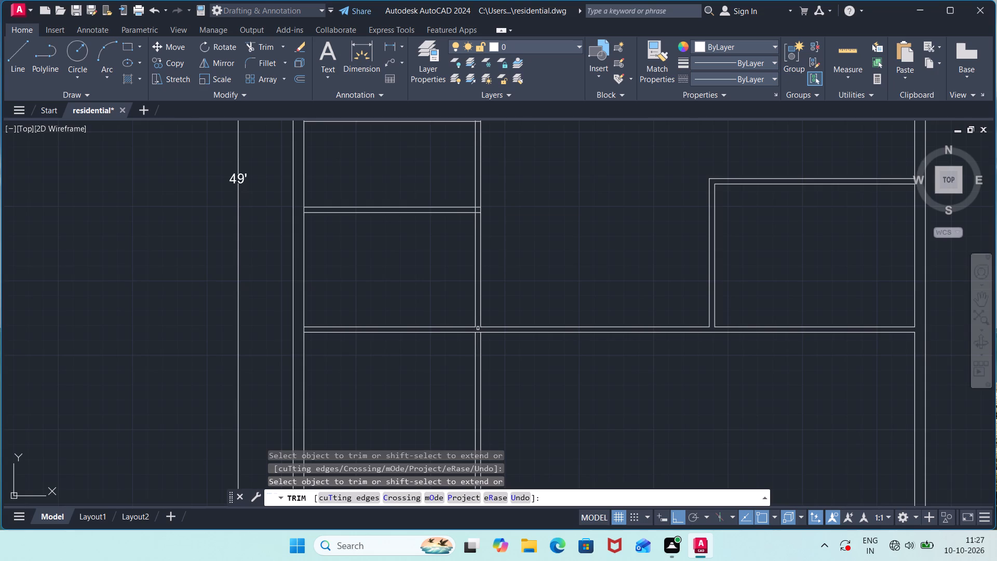
scroll(478, 328, up, 1)
click(475, 335)
Trim the bottom outer wall's inner line between the two lines of the long vertical partition.
scroll(478, 285, down, 1)
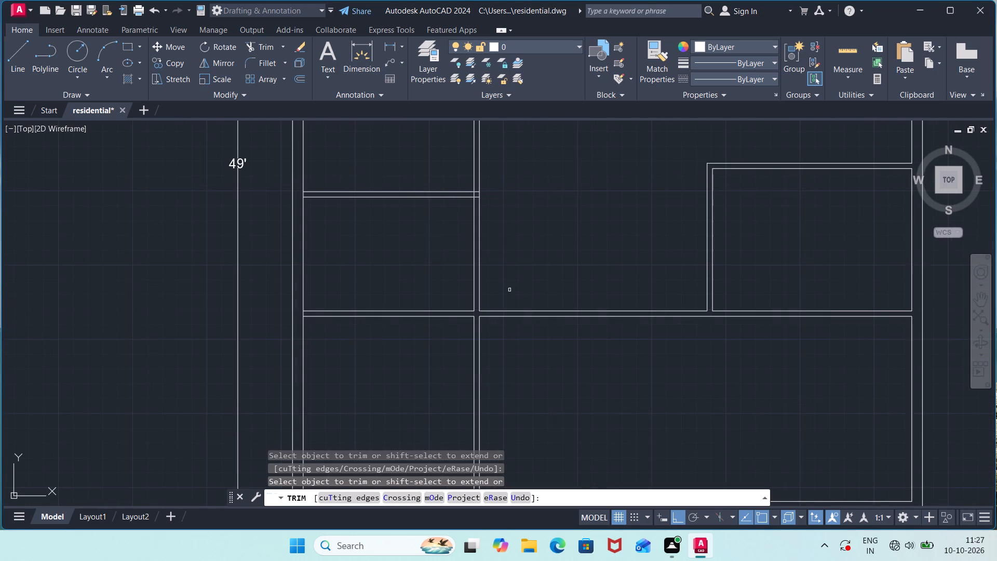
scroll(504, 352, down, 1)
middle_drag(499, 376, 490, 316)
scroll(470, 381, up, 2)
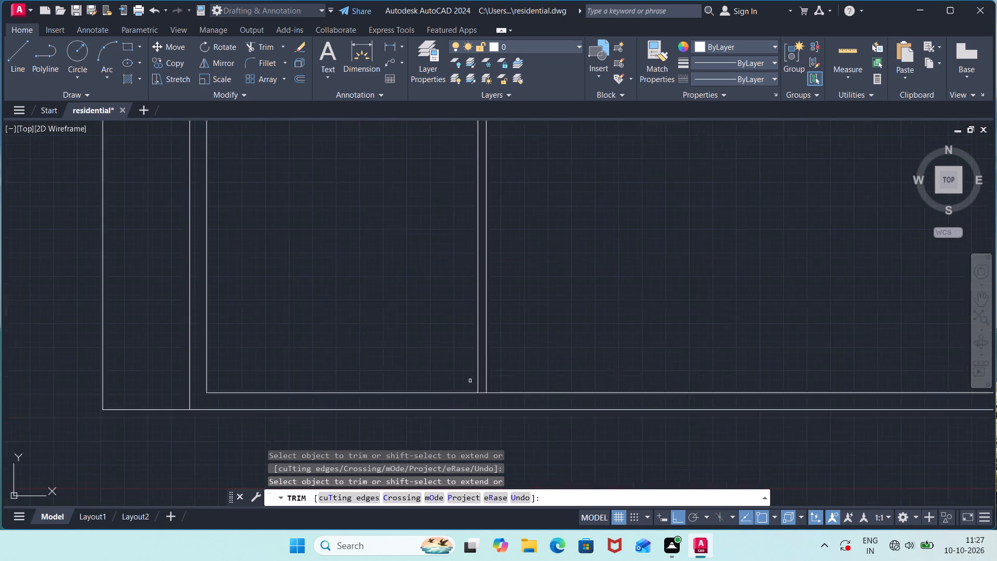
scroll(470, 381, up, 1)
click(484, 400)
Trim the left outer wall's inner line between the two lines of the full-width partition.
scroll(396, 319, down, 2)
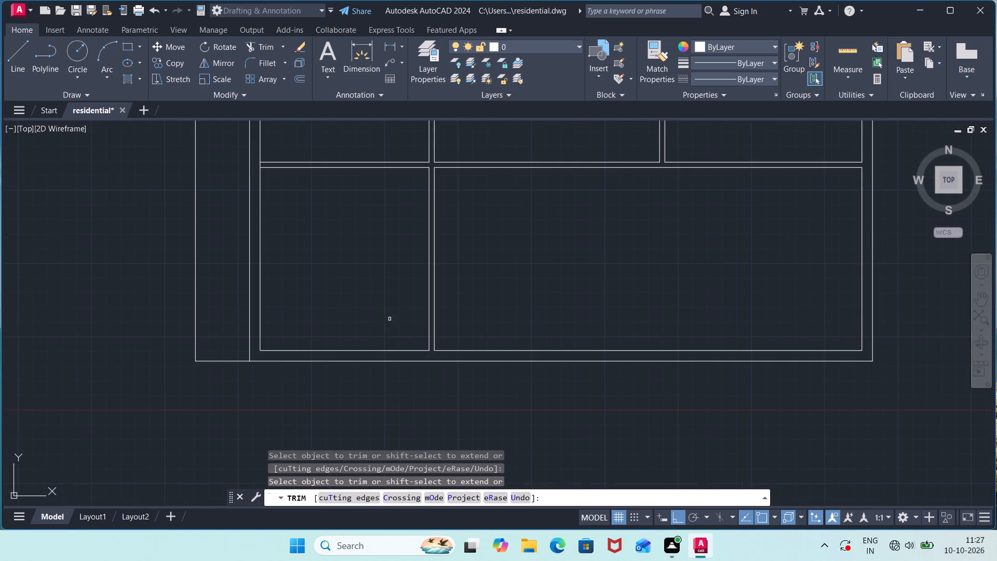
middle_drag(369, 314, 492, 451)
scroll(390, 308, up, 3)
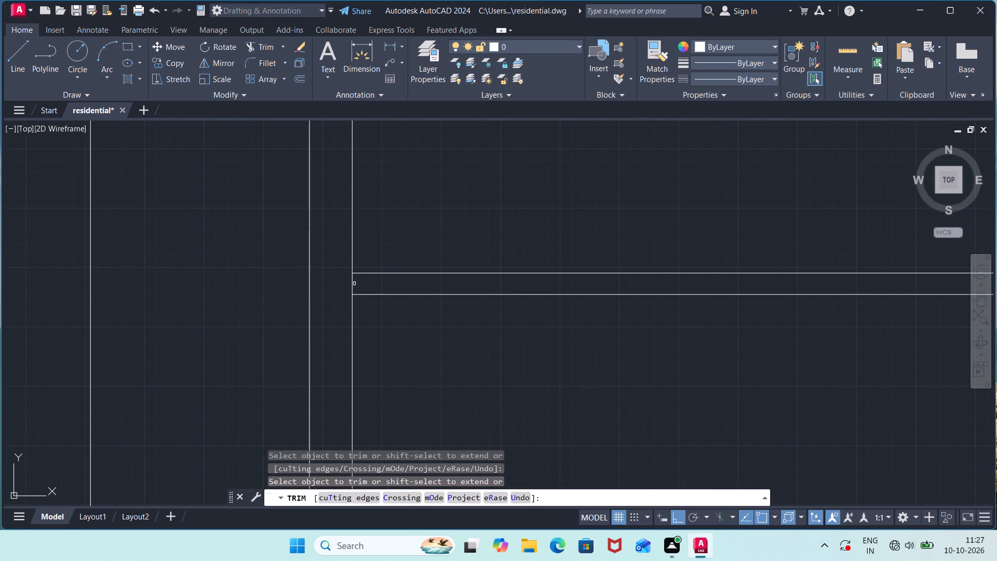
click(352, 283)
Trim the overlapping lines where the third left-hand partition meets the left outer wall and the long vertical partition.
scroll(554, 272, down, 4)
middle_drag(584, 259, 560, 382)
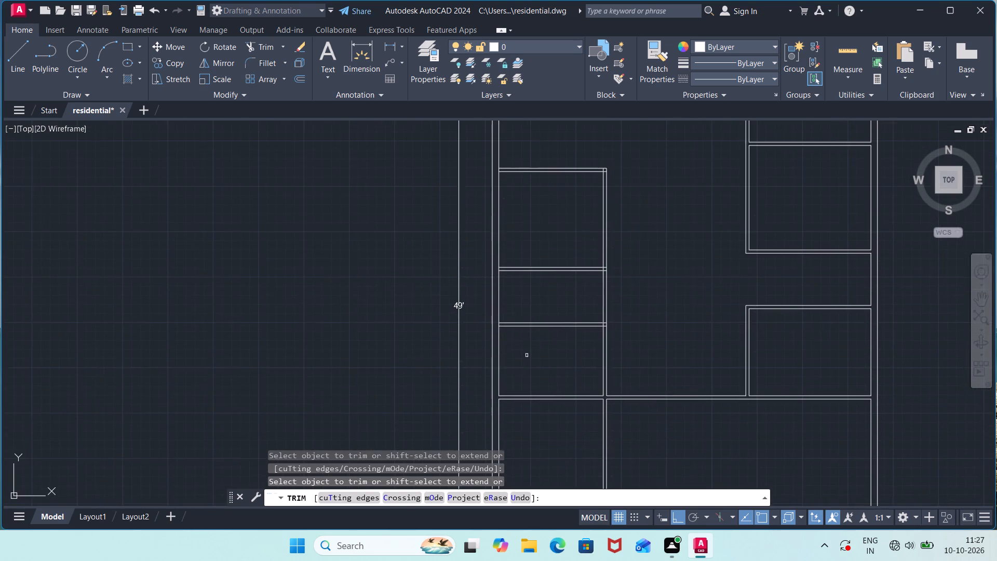
scroll(517, 346, up, 2)
click(467, 293)
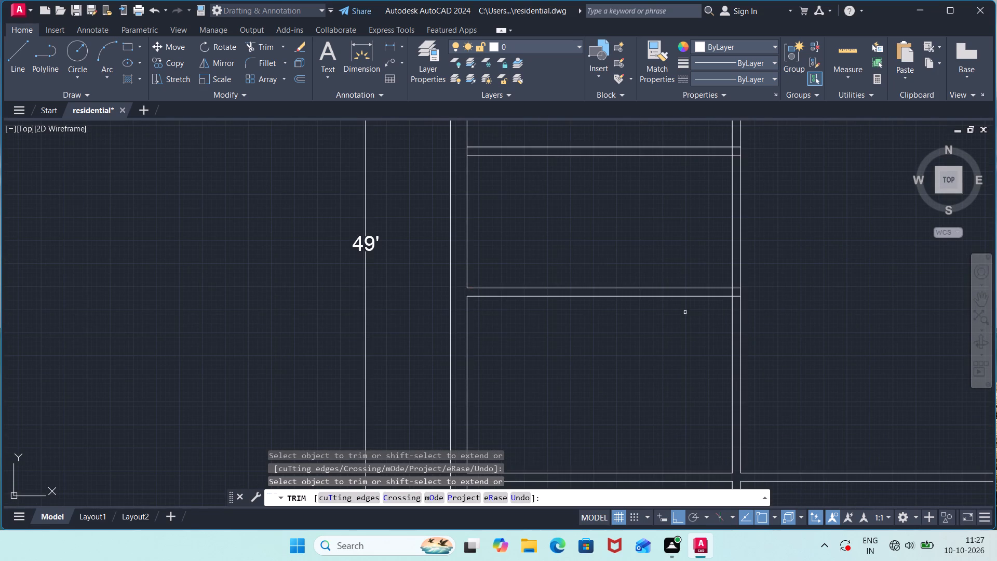
click(738, 297)
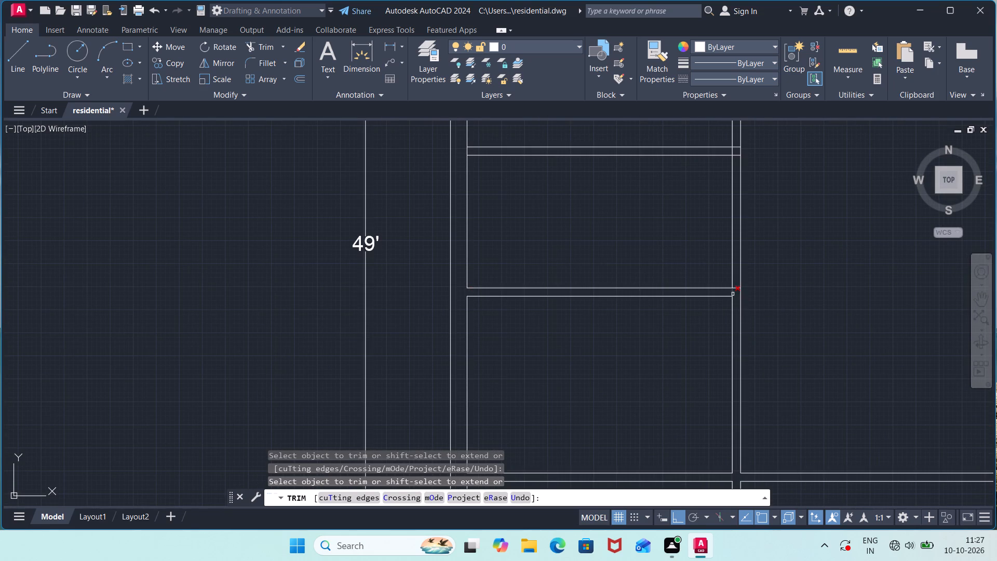
click(733, 294)
click(737, 287)
Trim the overlapping lines where the second left-hand partition meets the long vertical partition and the left outer wall.
scroll(811, 285, down, 1)
middle_drag(807, 275, 726, 395)
scroll(716, 375, up, 3)
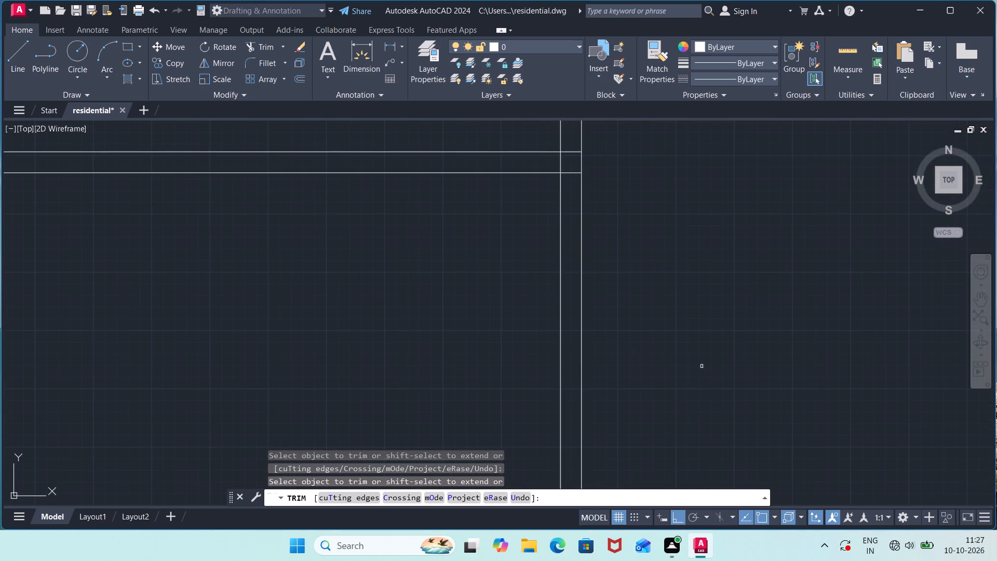
scroll(692, 367, down, 2)
middle_drag(670, 330, 706, 405)
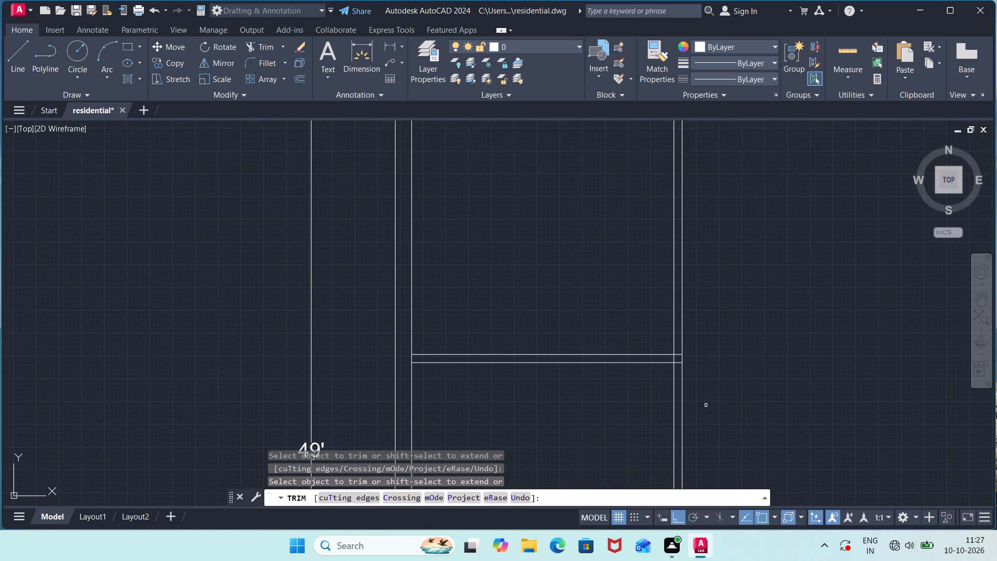
scroll(706, 396, up, 2)
click(624, 273)
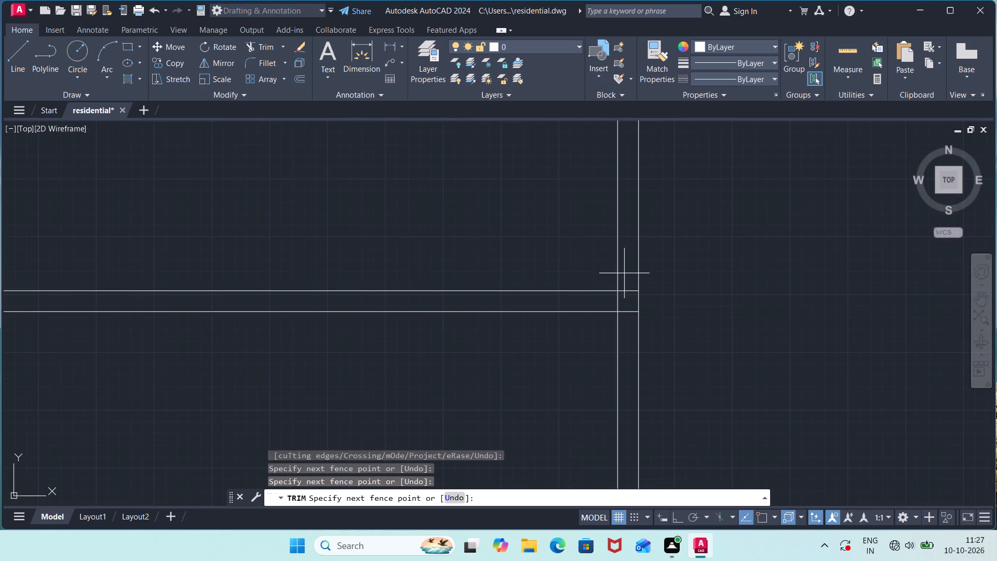
click(629, 324)
click(622, 298)
click(579, 297)
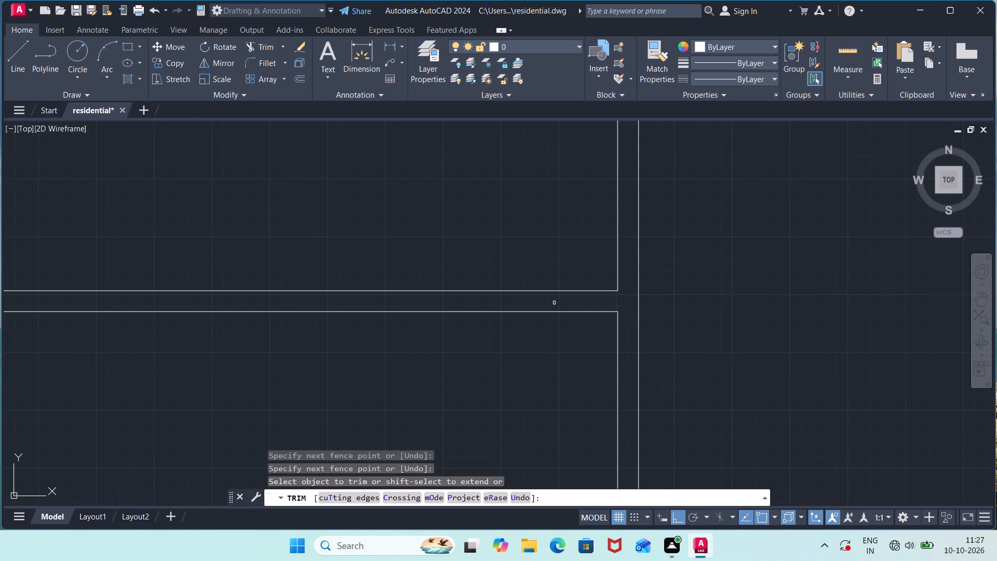
scroll(470, 370, down, 1)
scroll(343, 380, down, 1)
middle_drag(311, 374, 582, 398)
scroll(585, 394, up, 1)
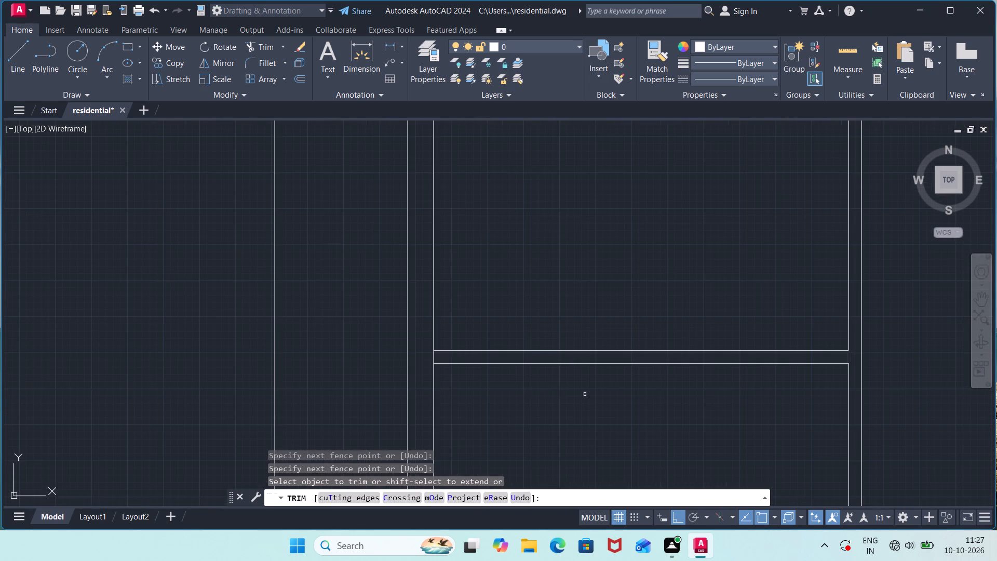
click(428, 351)
click(444, 357)
Trim the overlapping lines where the top left-hand partition meets the left outer wall and the long vertical partition's upper corner.
scroll(500, 394, down, 2)
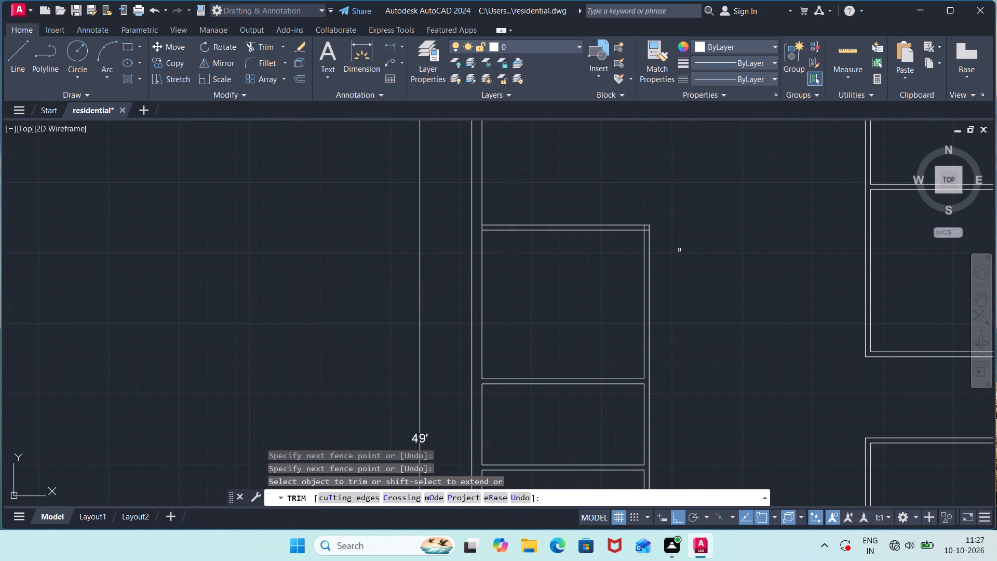
scroll(490, 242, up, 1)
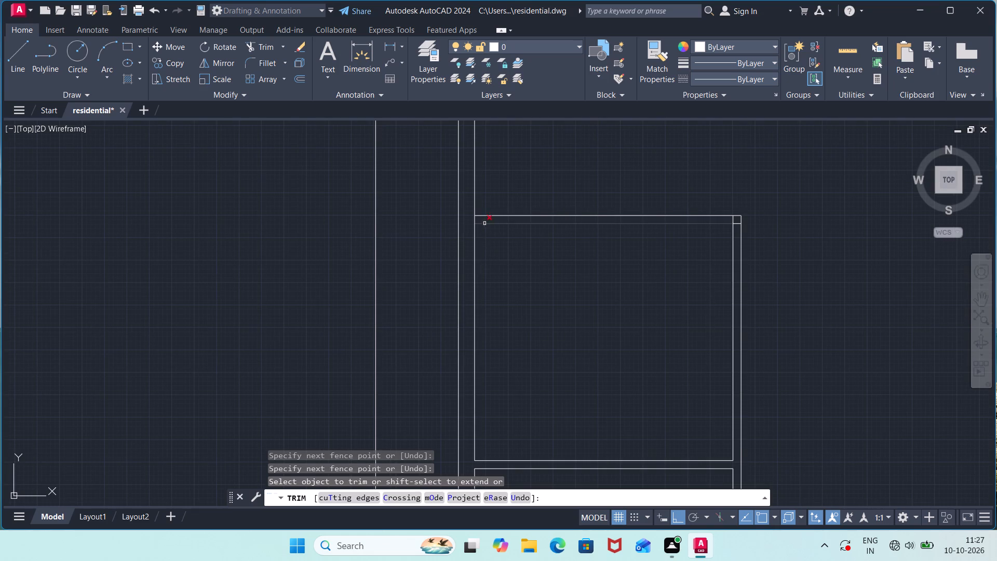
click(482, 221)
click(470, 220)
click(730, 221)
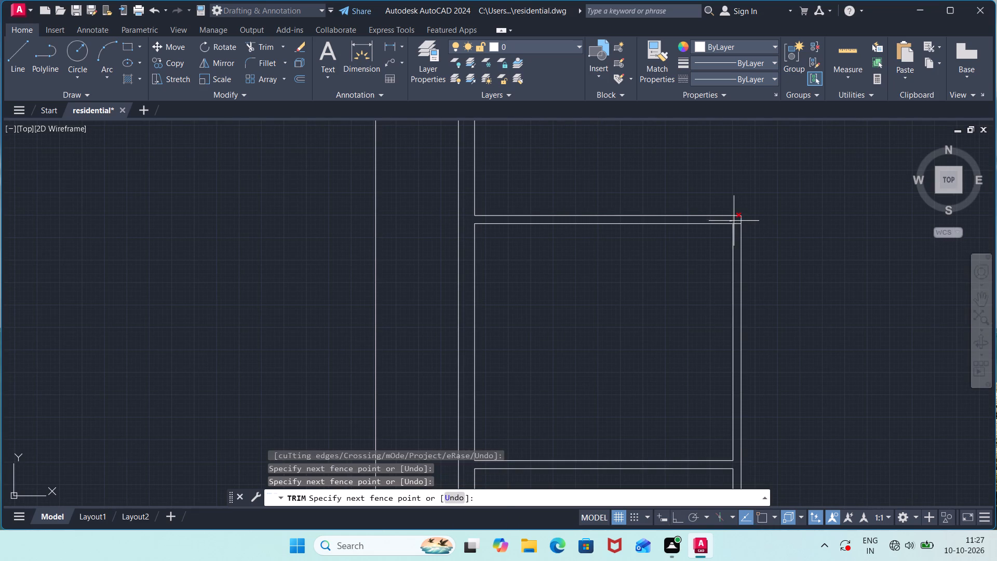
click(734, 221)
click(738, 225)
scroll(826, 263, down, 2)
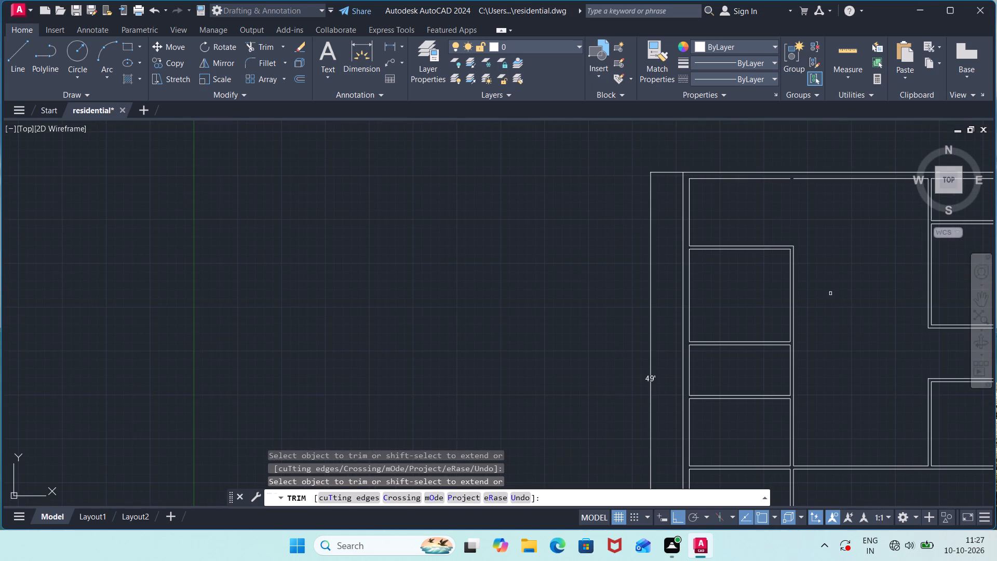
middle_drag(834, 337, 702, 352)
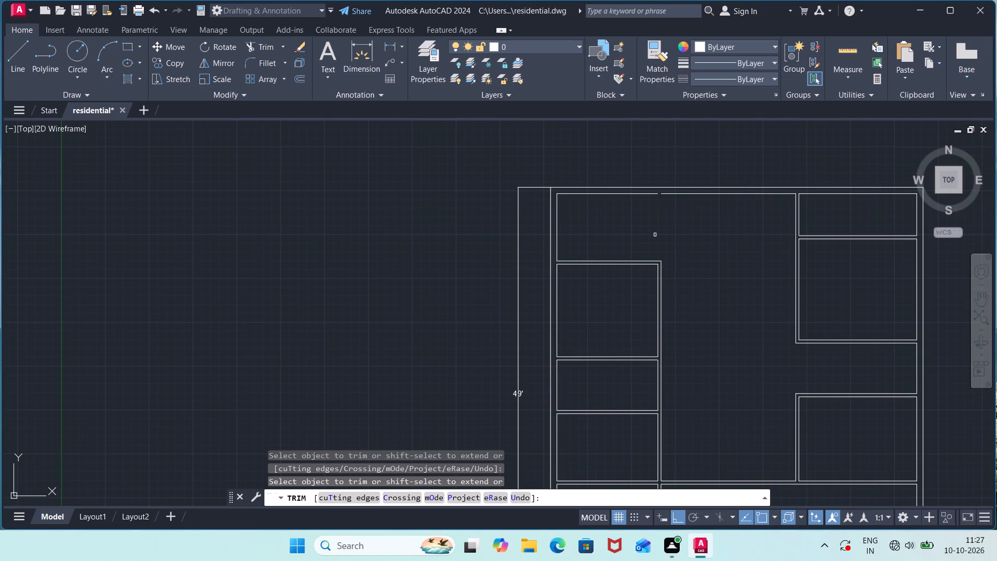
key(Escape)
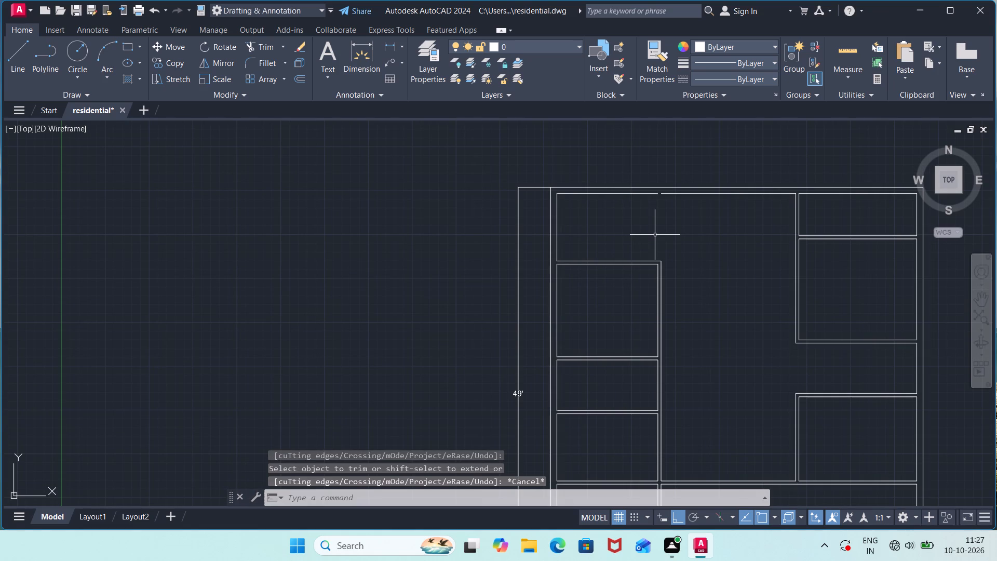
Stretch the end of the top outer wall's inner line to close the small gap in it.
scroll(666, 190, up, 4)
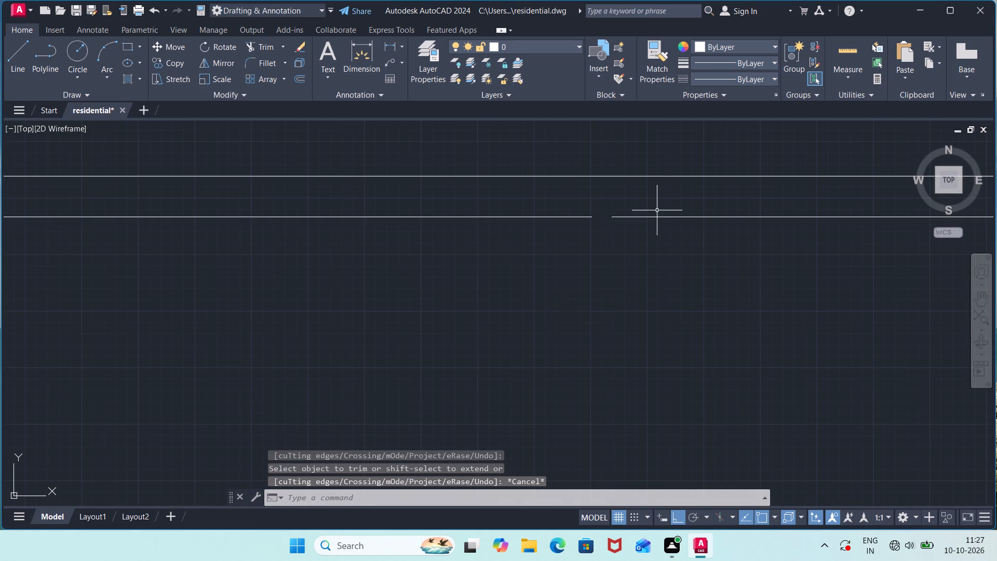
click(652, 217)
click(612, 216)
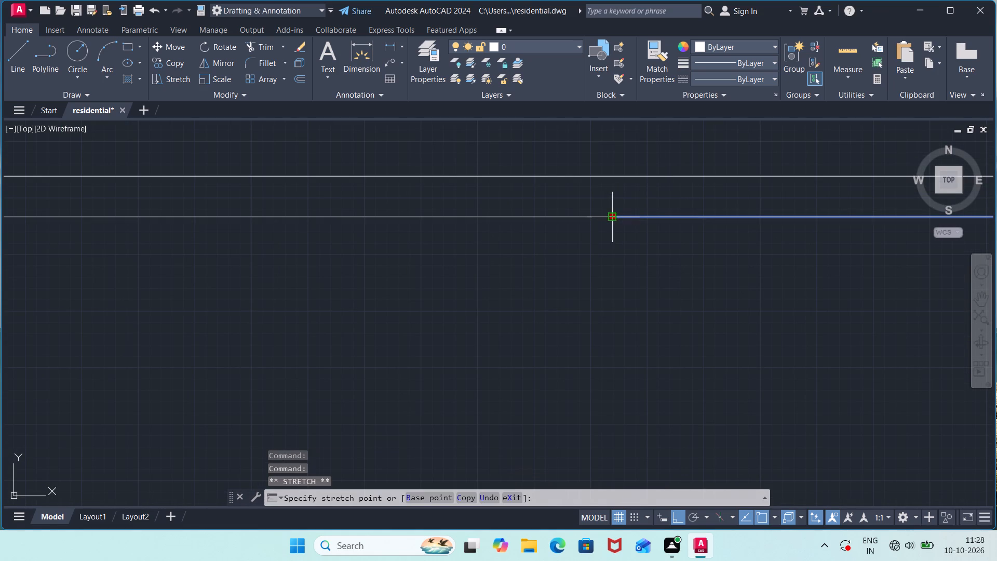
click(594, 217)
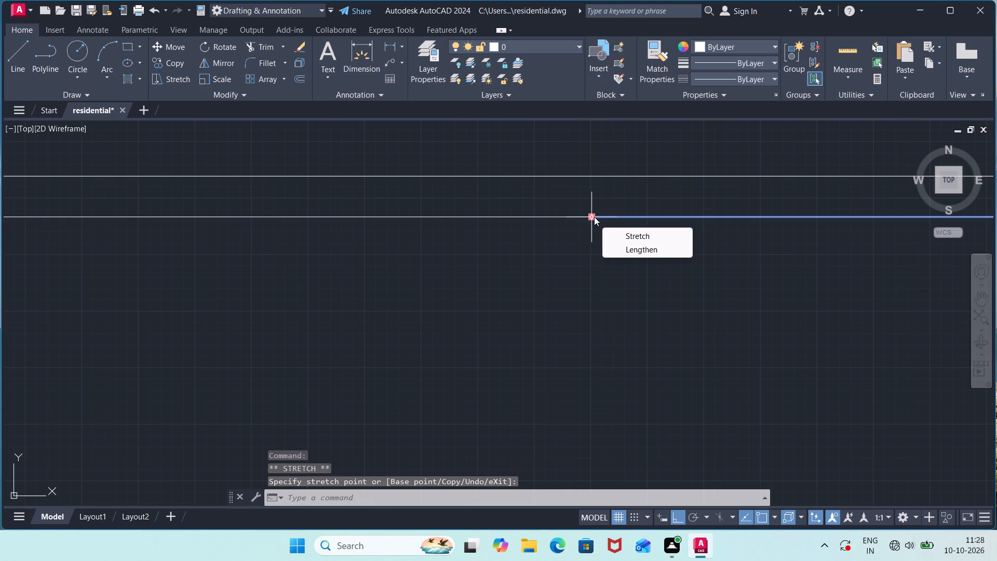
key(Escape)
scroll(584, 272, down, 3)
scroll(637, 323, down, 1)
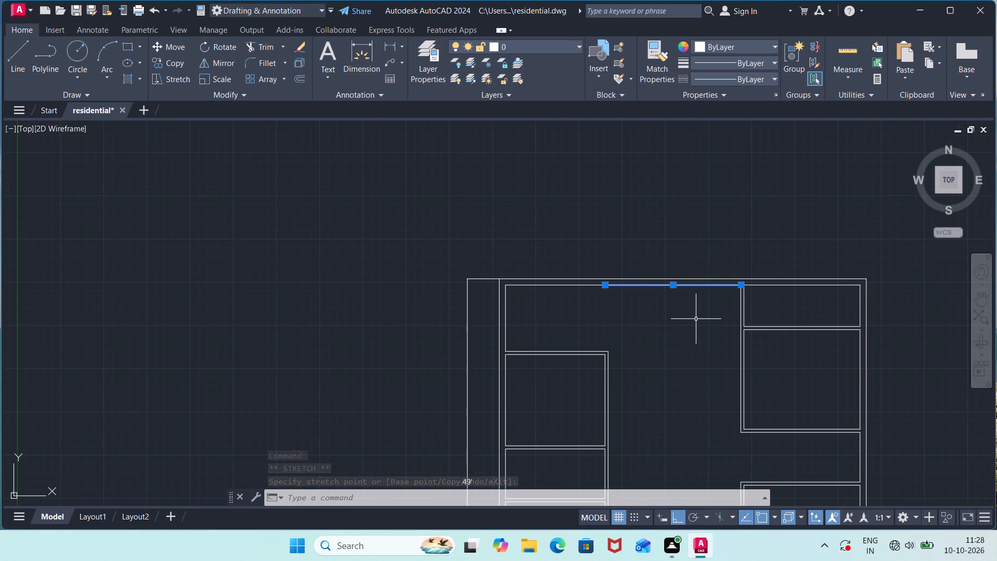
key(Escape)
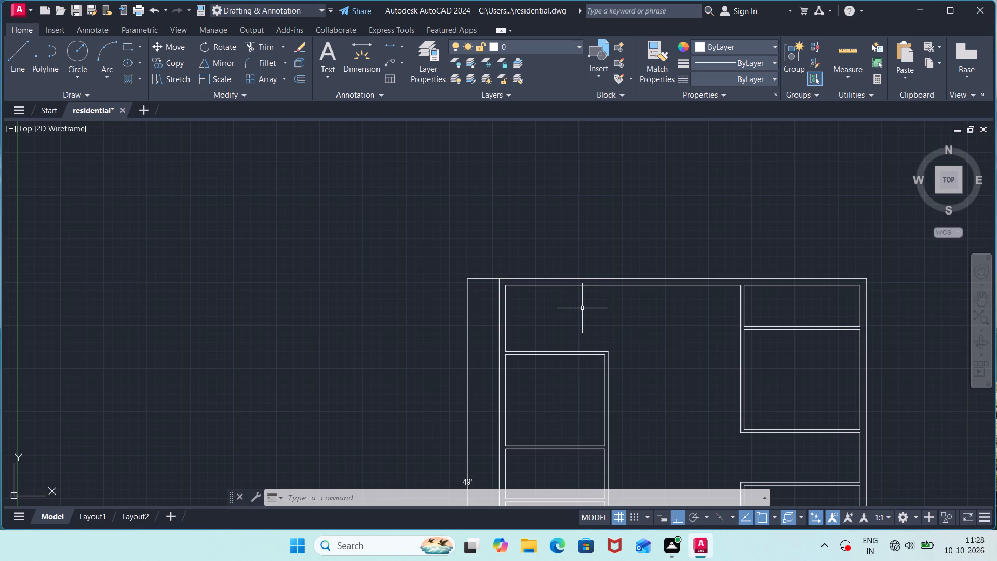
Offset the left outer wall's inner line in the upper-left room 18' inward.
text(off)
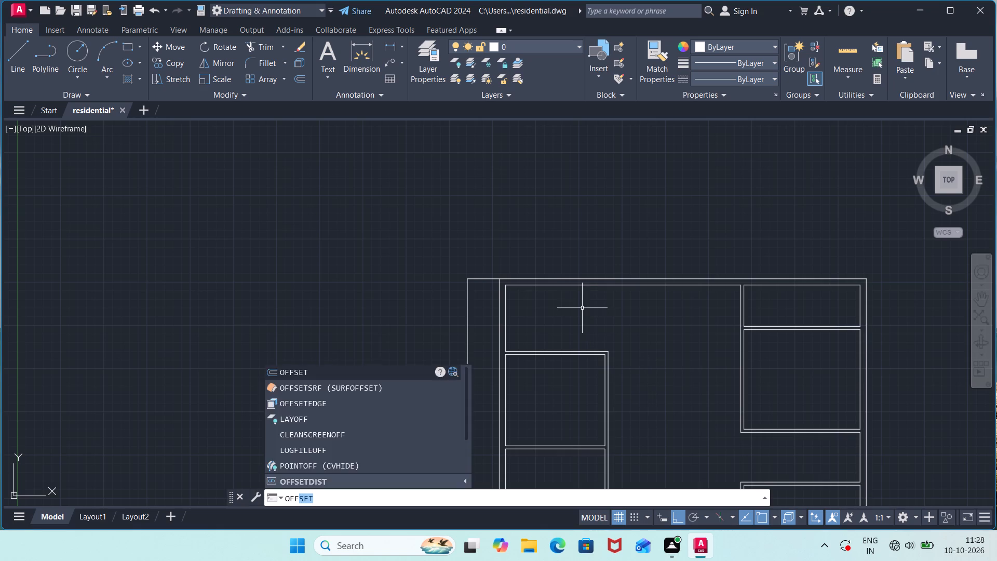
key(Return)
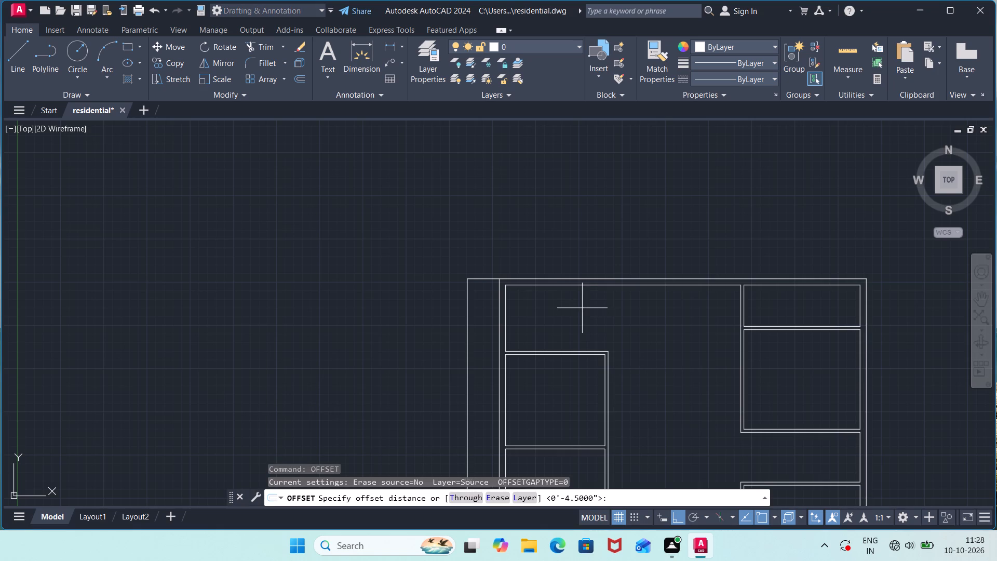
text(18)
key(apostrophe)
key(Return)
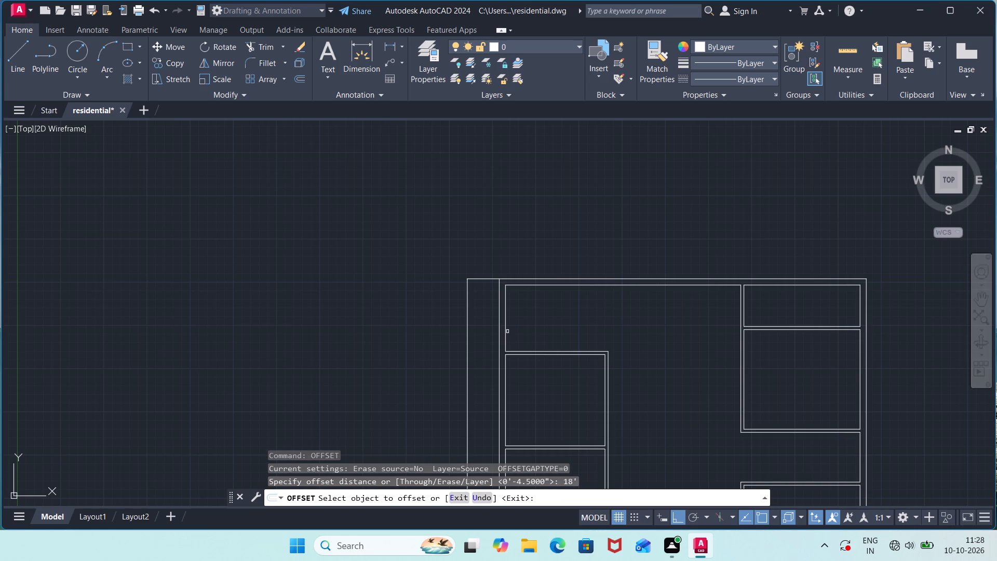
click(506, 331)
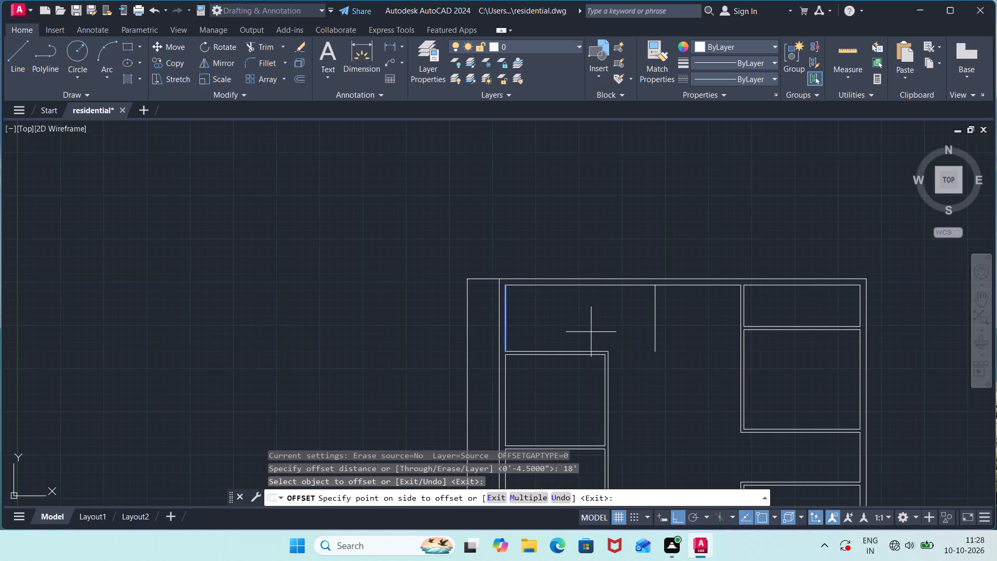
click(591, 332)
key(Escape)
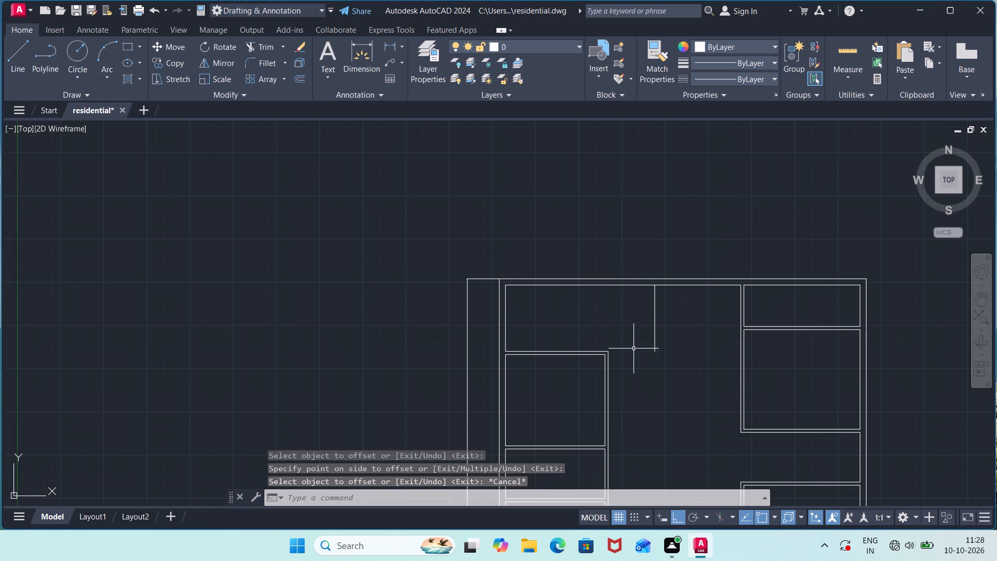
Offset the new vertical line 4.5" on its far side from the left outer wall to form a partition.
key(o)
key(g)
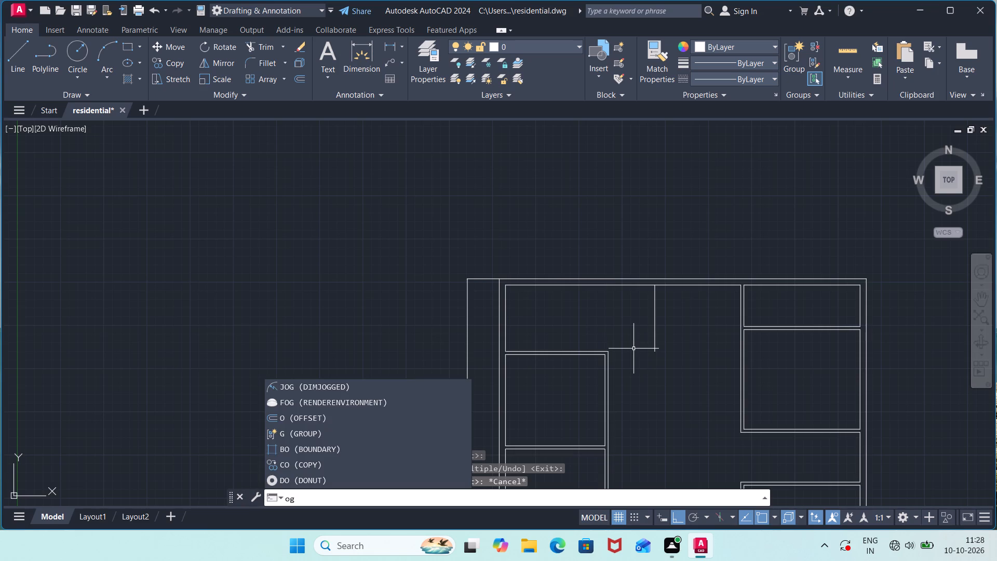
key(BackSpace)
text(ff)
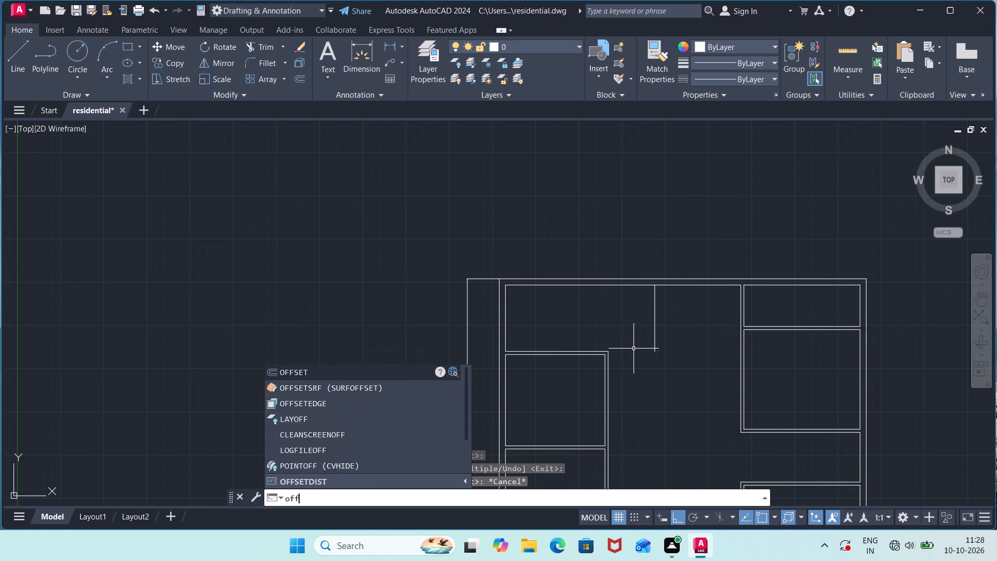
key(Return)
text(4.5)
key(shift+quotedbl)
key(Return)
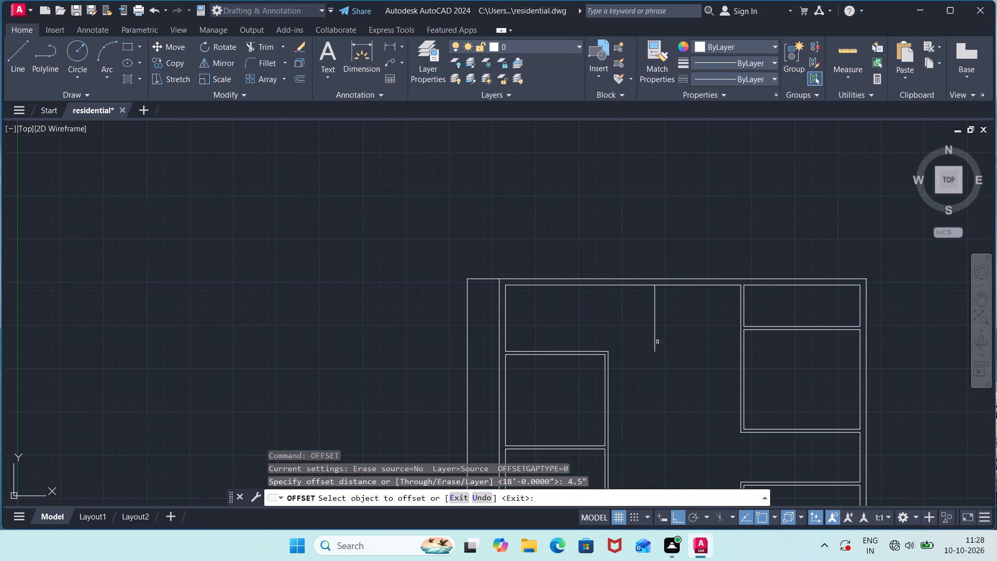
click(655, 341)
click(675, 332)
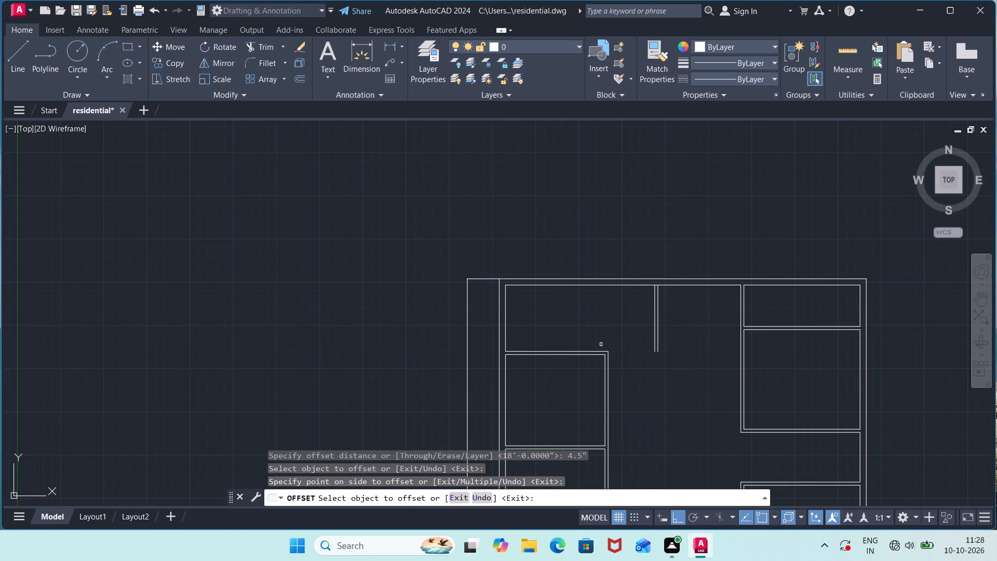
key(Escape)
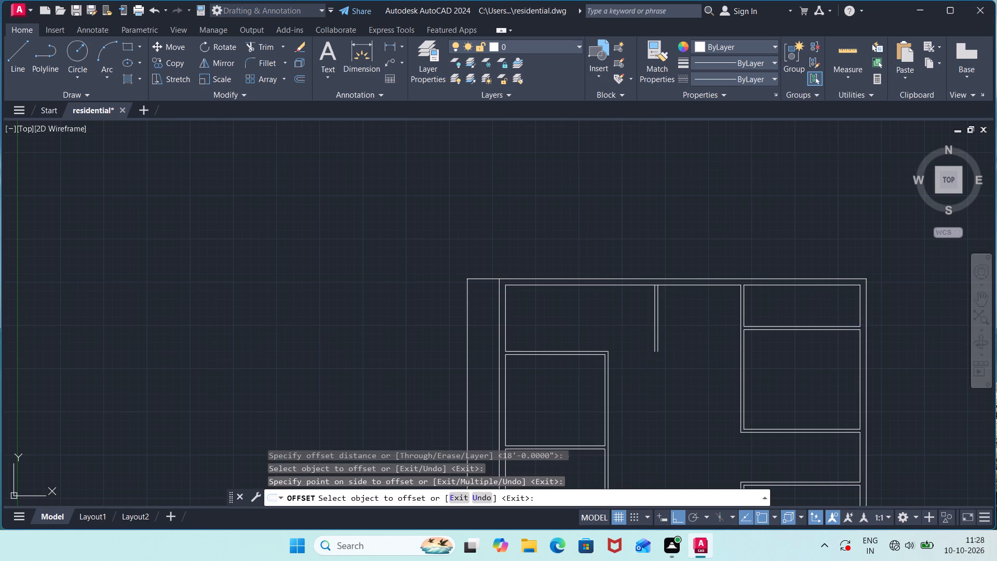
Stretch both lines of the top left-hand partition to the outer line of the new vertical partition.
click(598, 351)
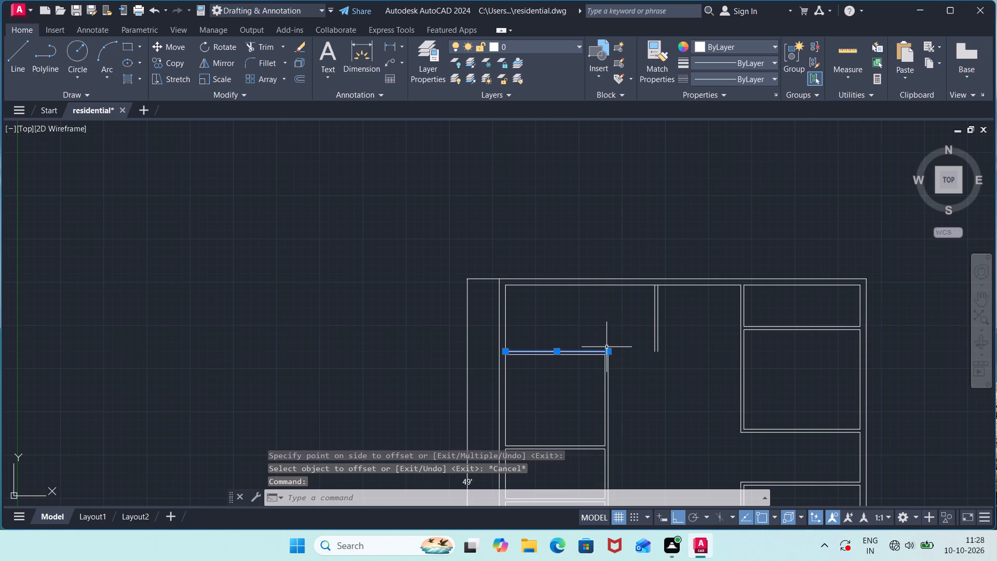
click(607, 349)
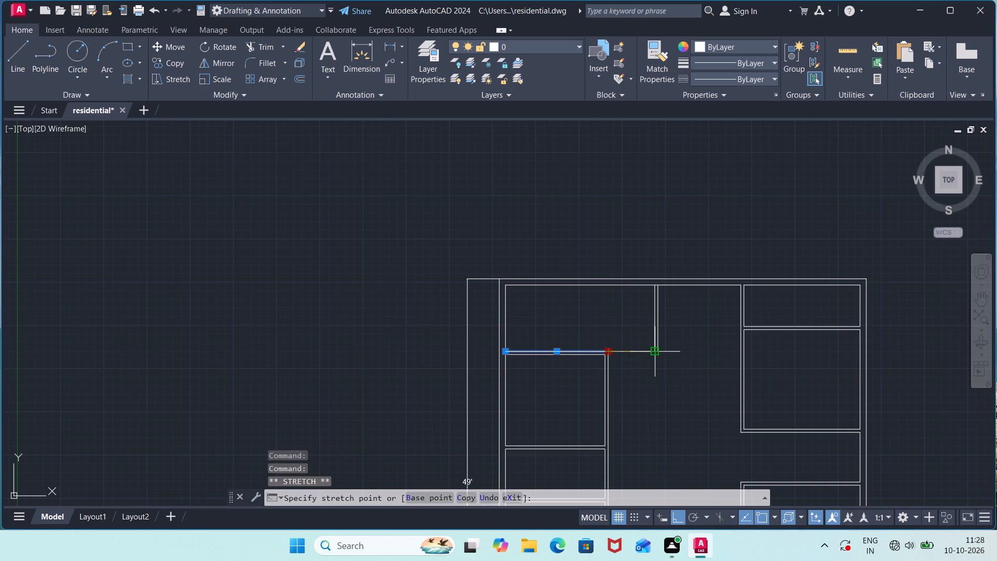
scroll(660, 348, up, 2)
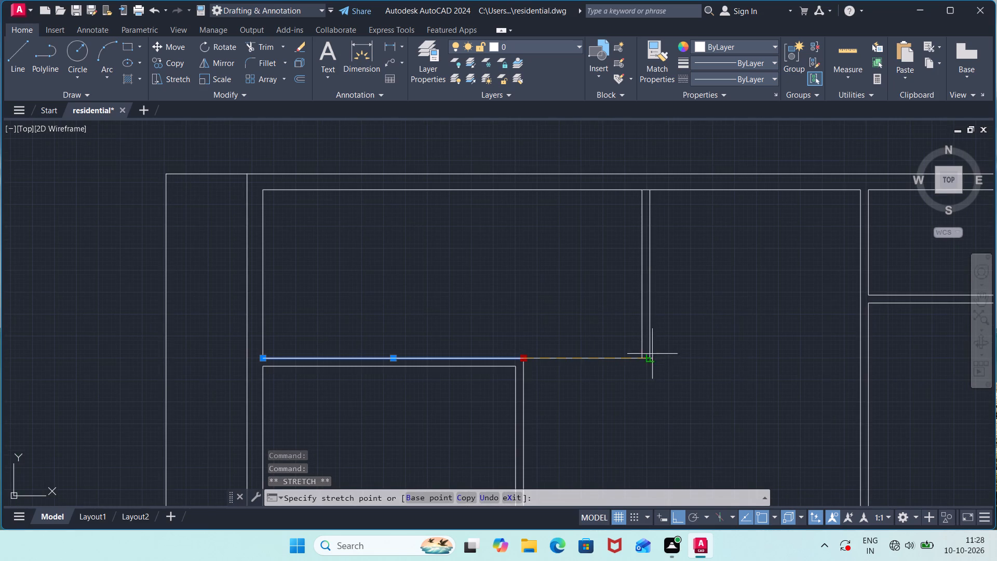
click(649, 358)
click(504, 366)
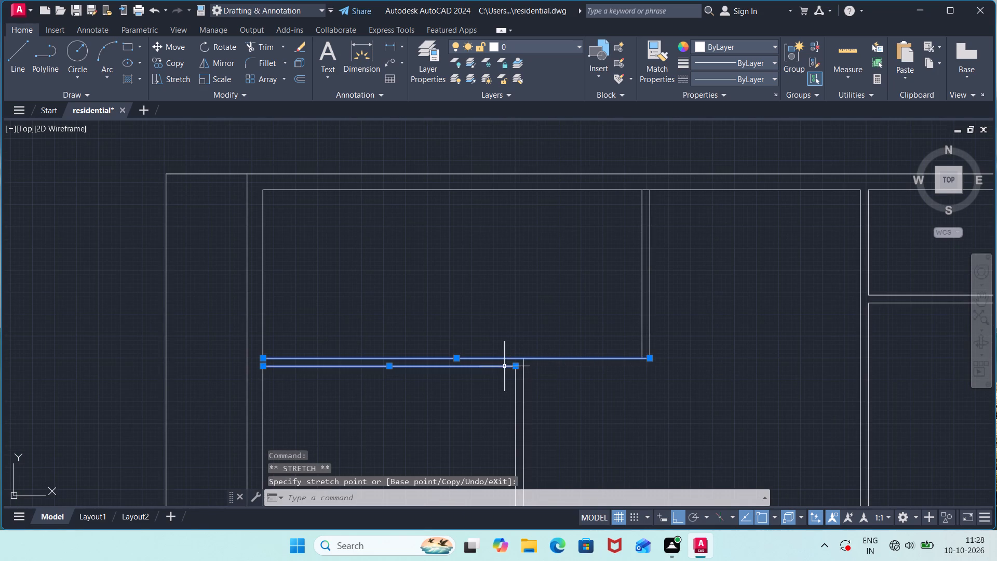
click(514, 366)
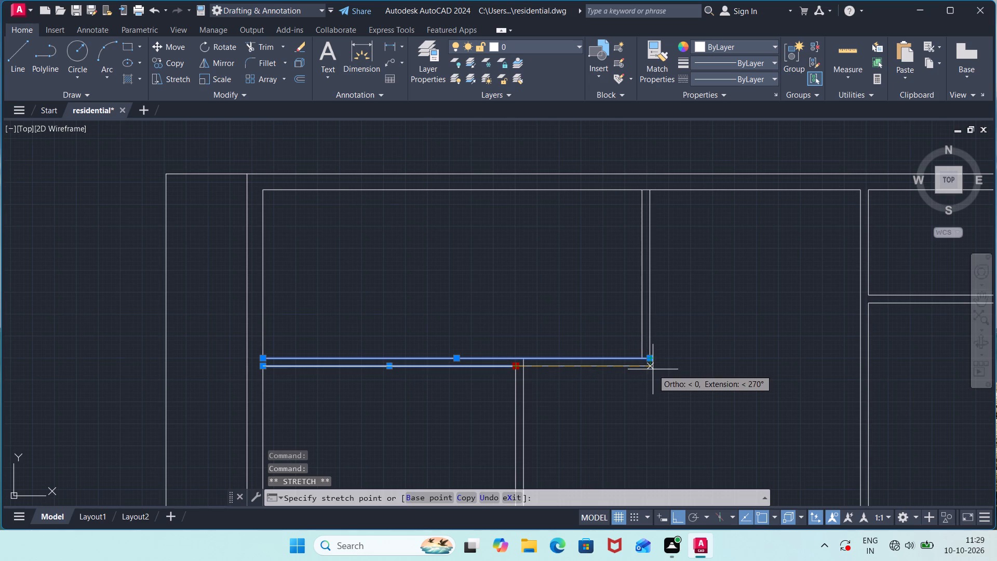
click(651, 368)
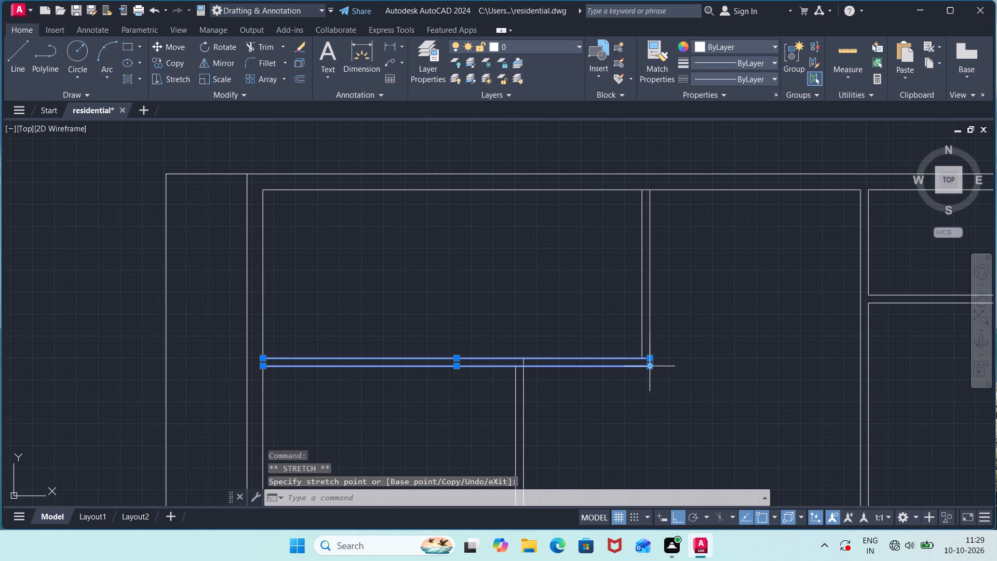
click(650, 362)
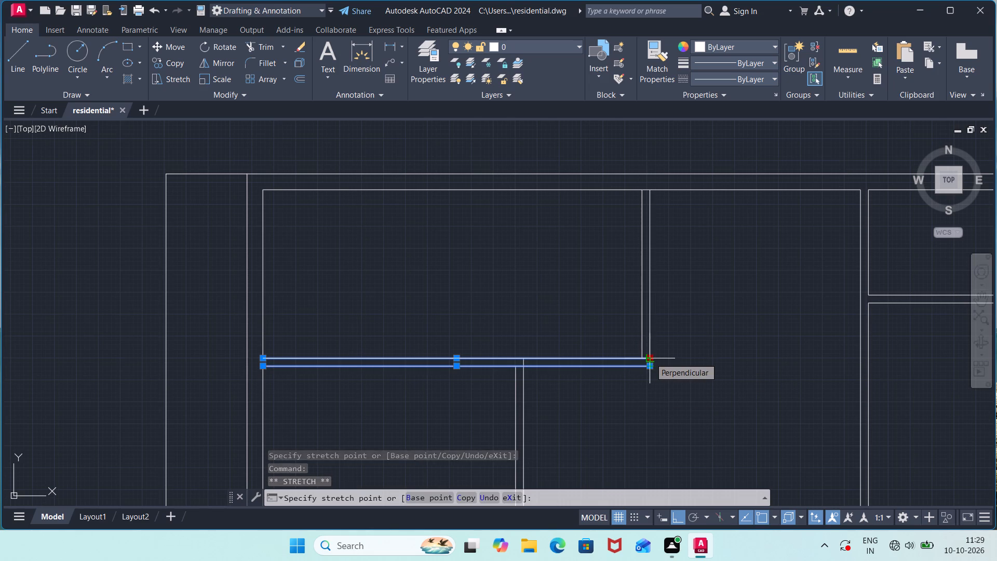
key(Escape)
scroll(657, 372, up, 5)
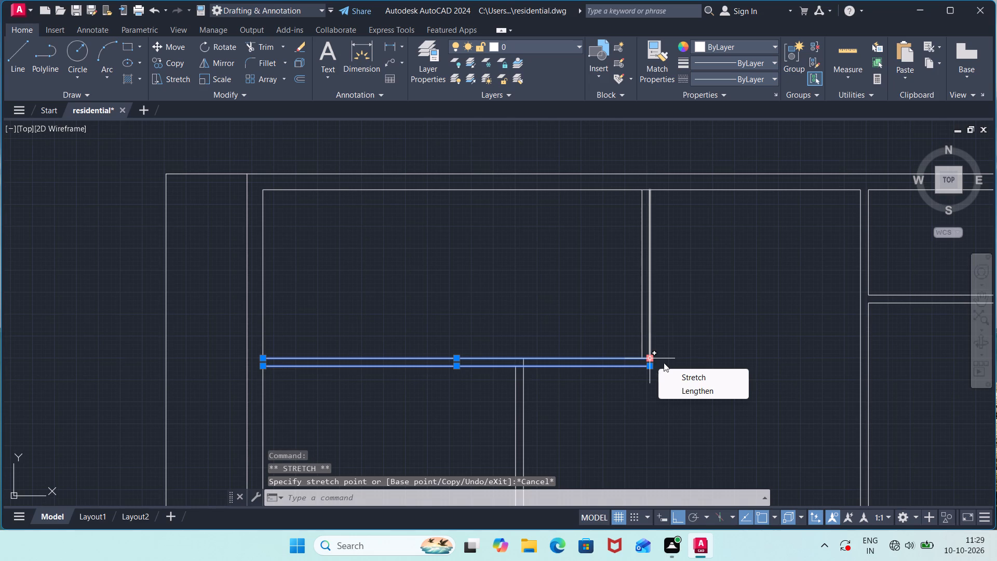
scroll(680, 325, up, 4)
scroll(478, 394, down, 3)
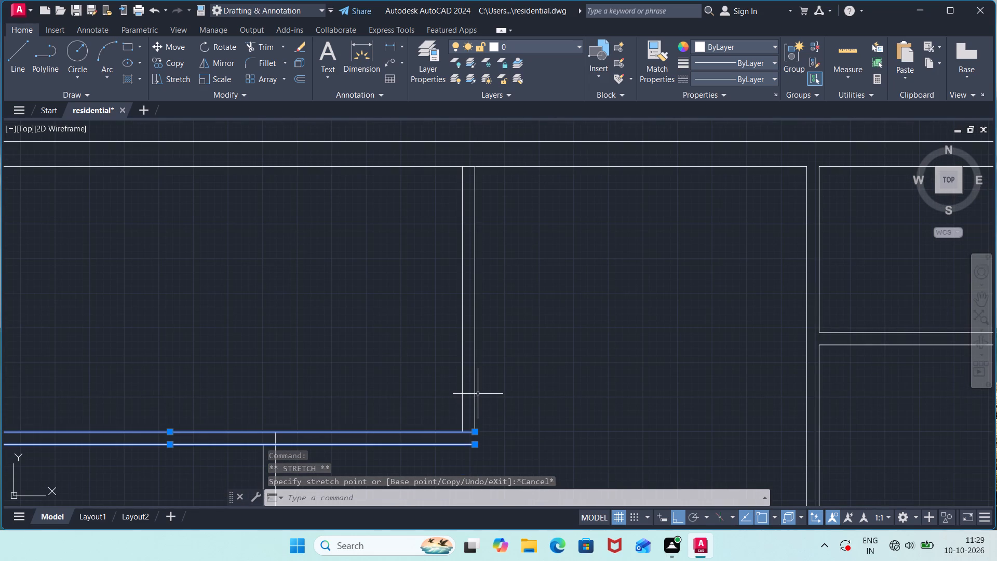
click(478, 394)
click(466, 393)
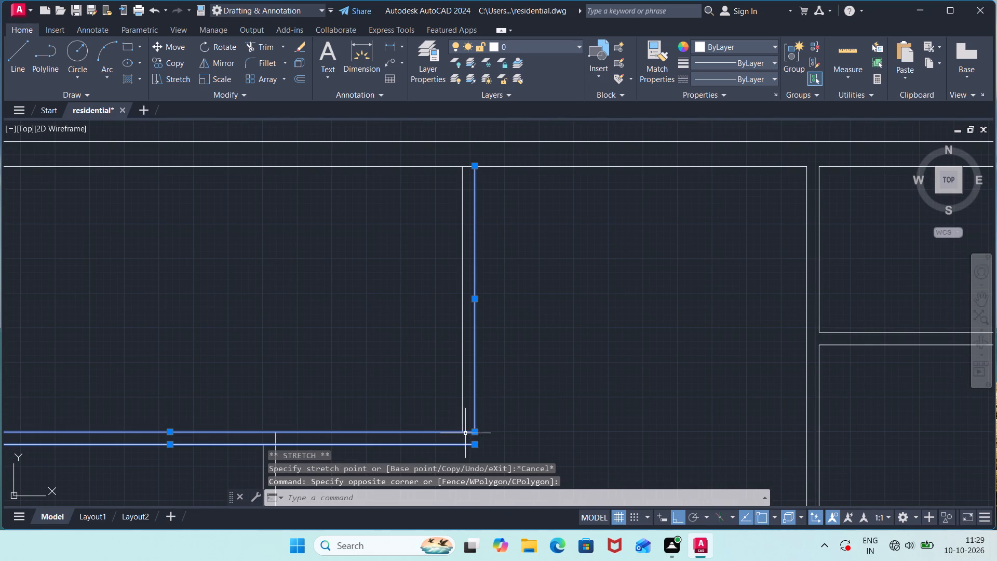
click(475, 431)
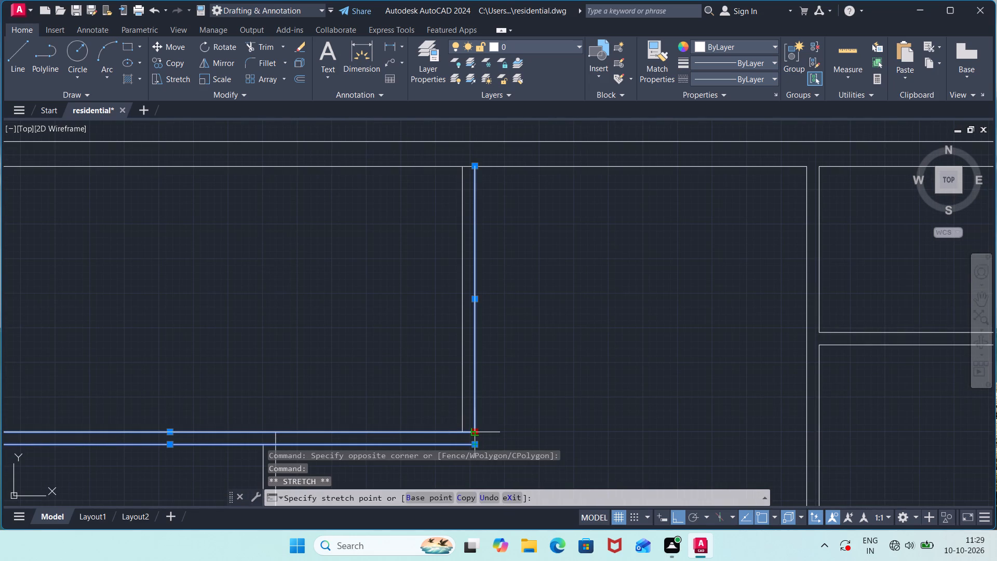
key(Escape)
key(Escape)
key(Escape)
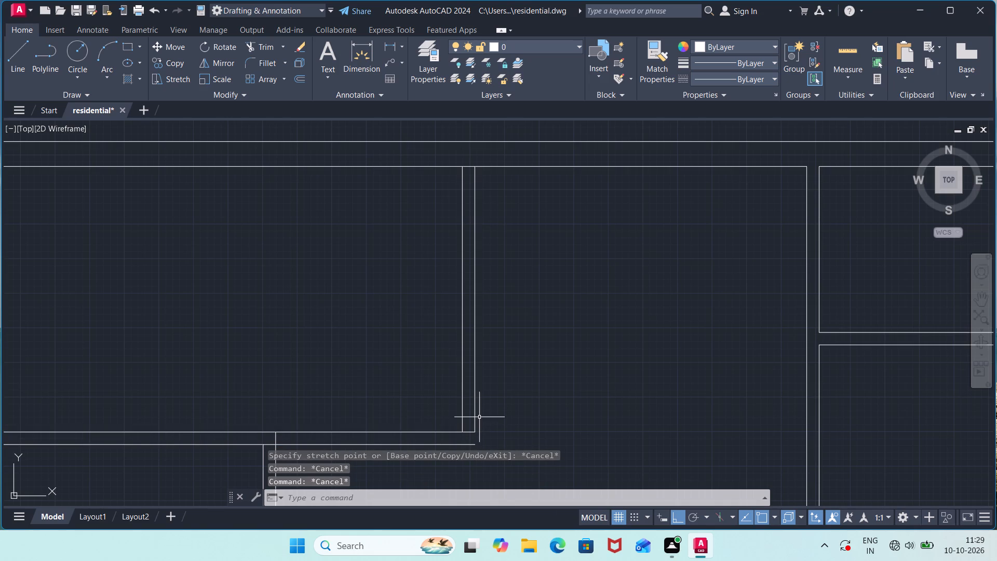
Stretch the lower end of the new vertical partition's outer line down to the horizontal partition's lower line, closing the corner.
click(475, 415)
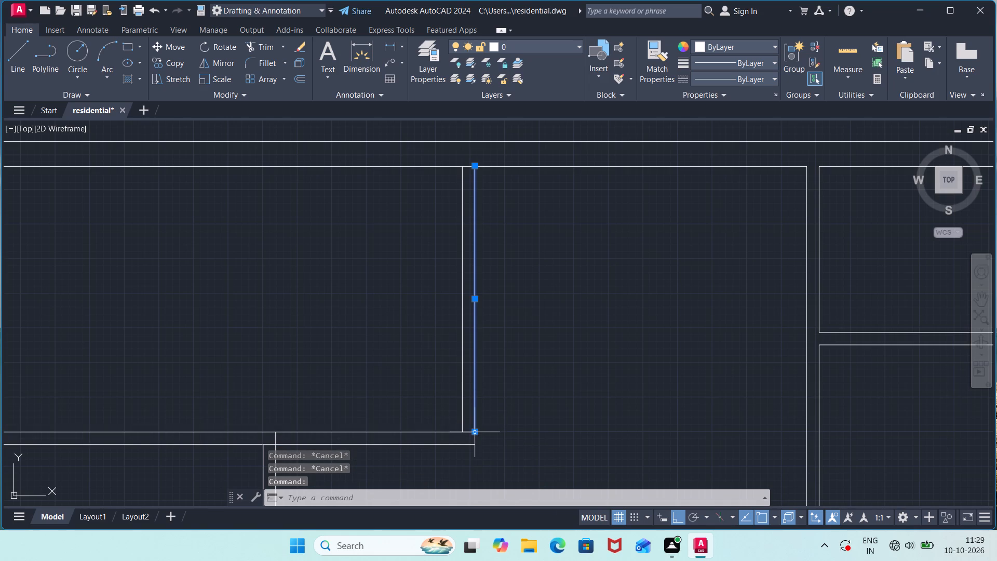
click(476, 433)
click(477, 444)
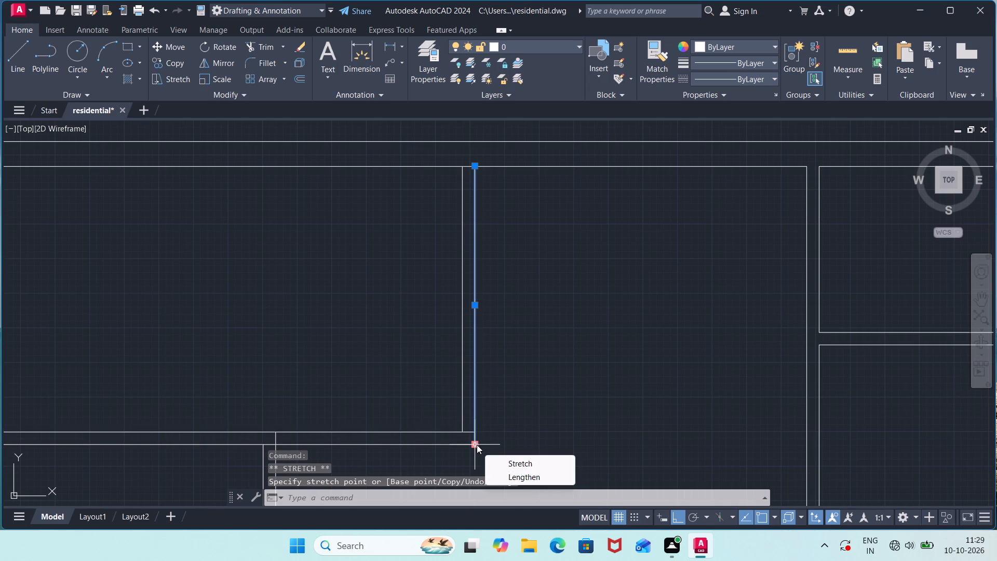
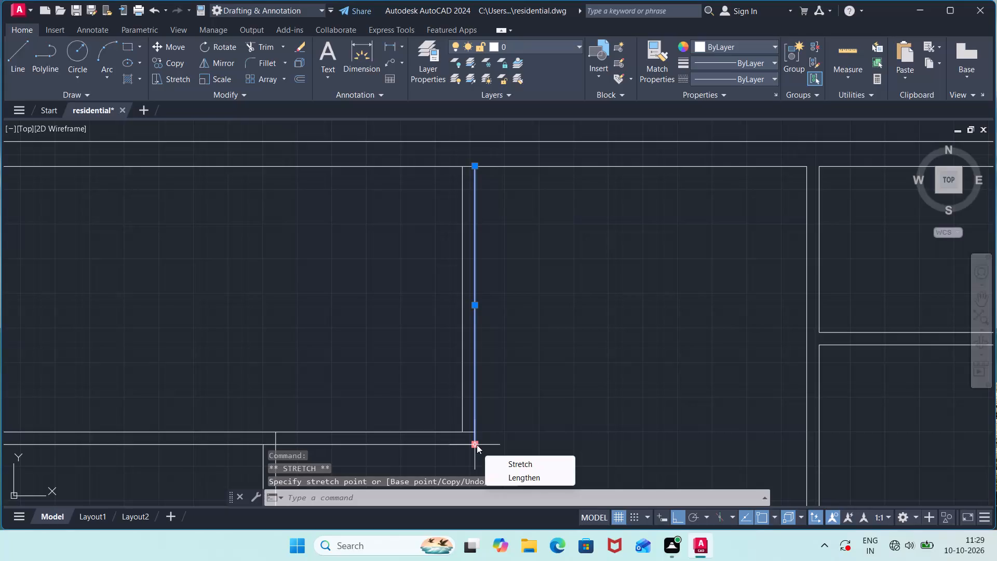
Trim the upper horizontal partition line's overhang between the two lines of the new vertical partition at its lower corner.
key(Escape)
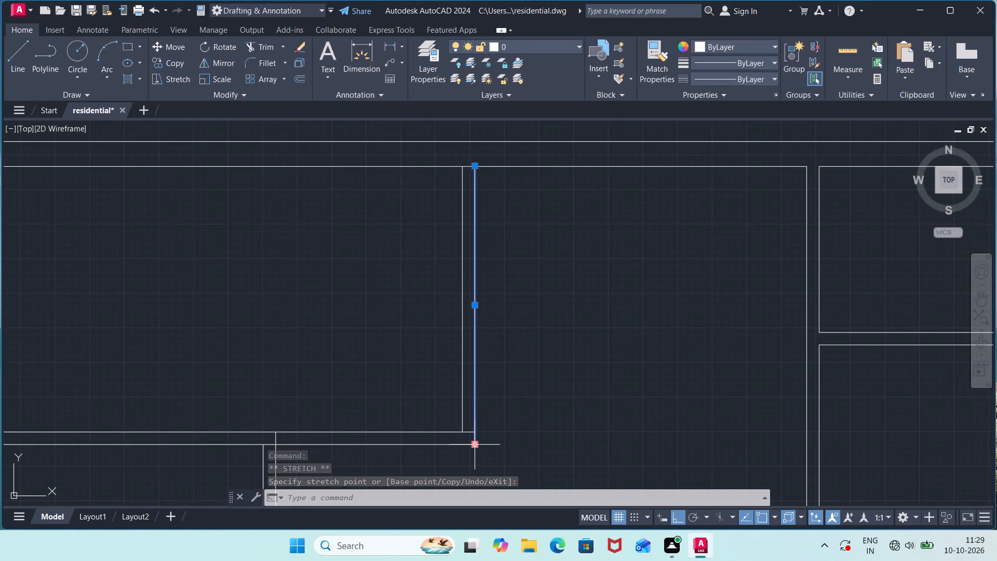
click(546, 384)
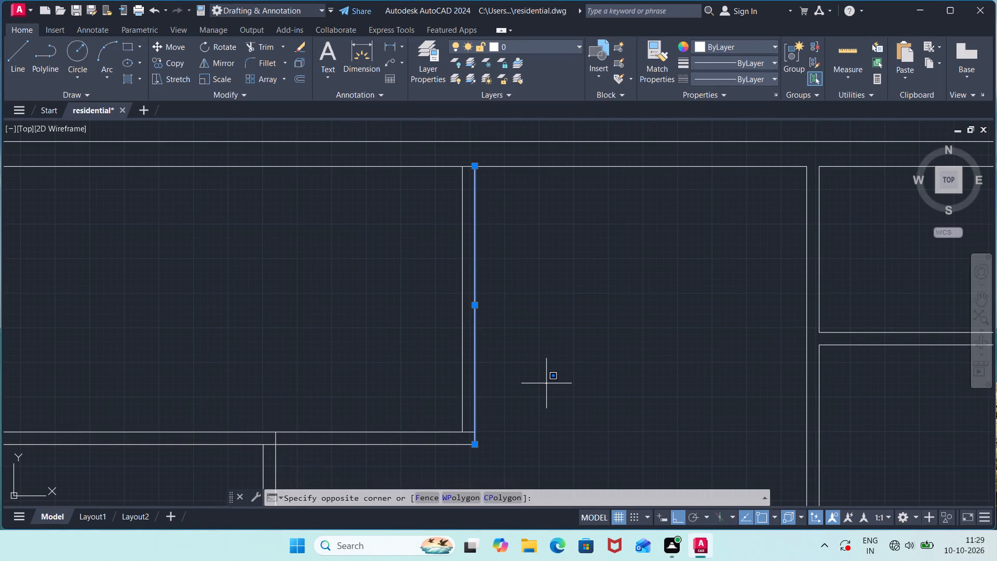
key(Escape)
key(Escape)
key(Escape)
text(tr)
key(Return)
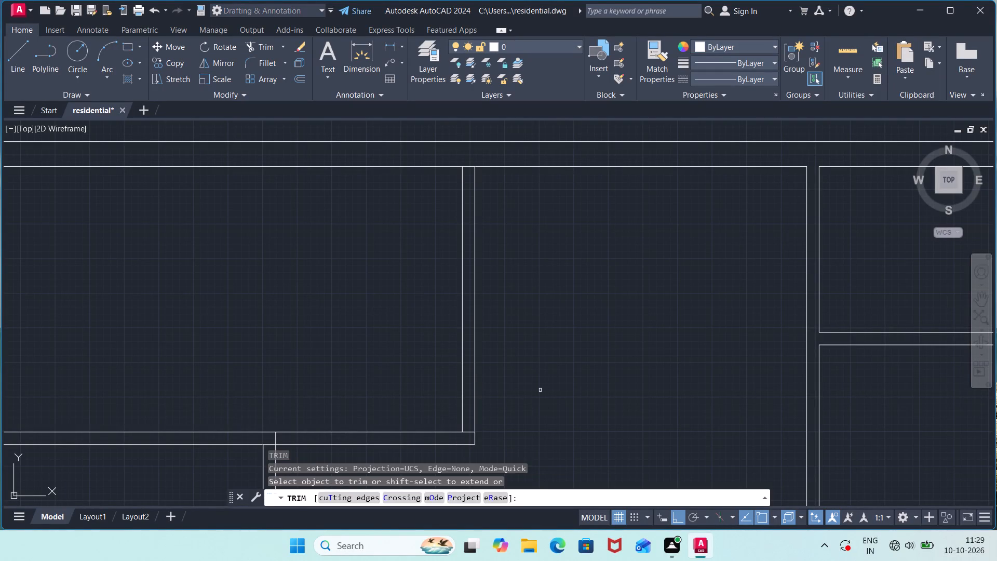
click(468, 433)
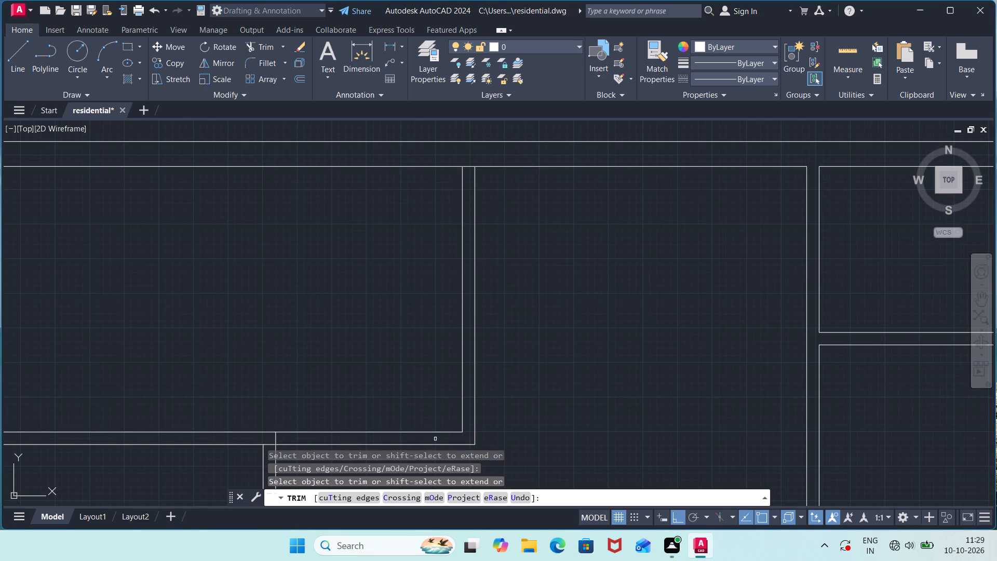
Trim the protruding stub and the crossing line where the lower vertical partition meets the upper-left room's bottom partition.
click(273, 438)
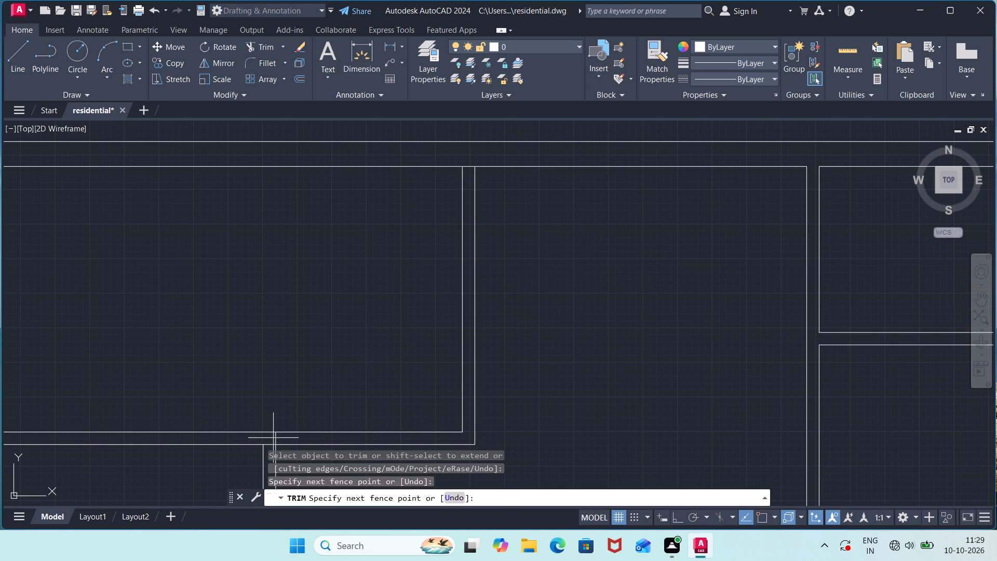
click(279, 438)
click(269, 440)
click(270, 454)
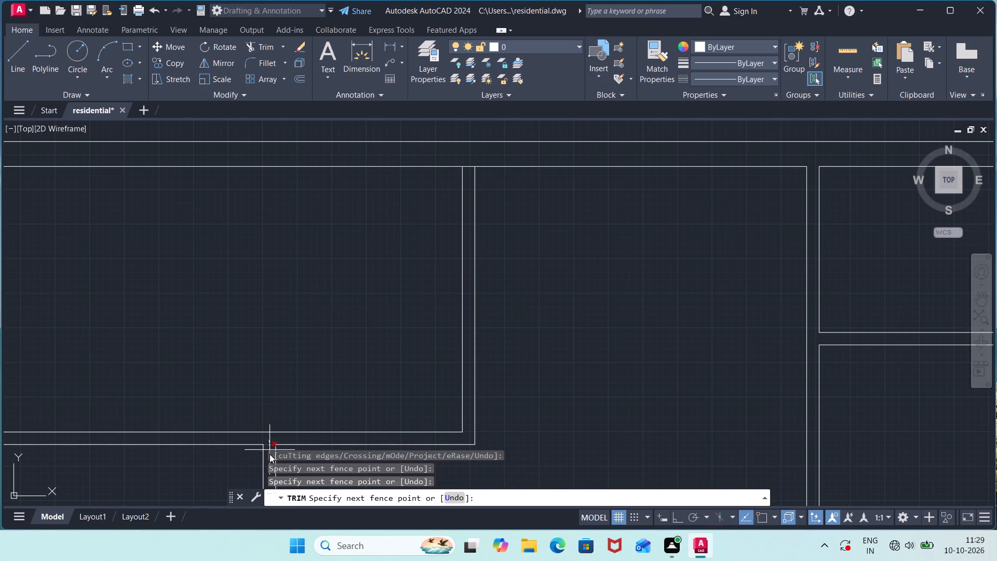
click(267, 451)
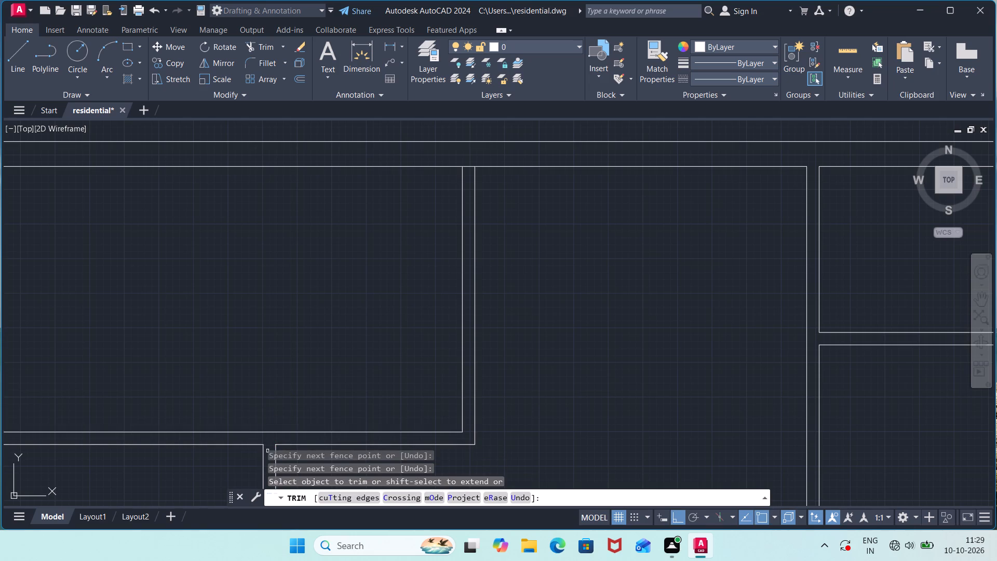
scroll(488, 367, down, 2)
middle_drag(519, 399, 495, 332)
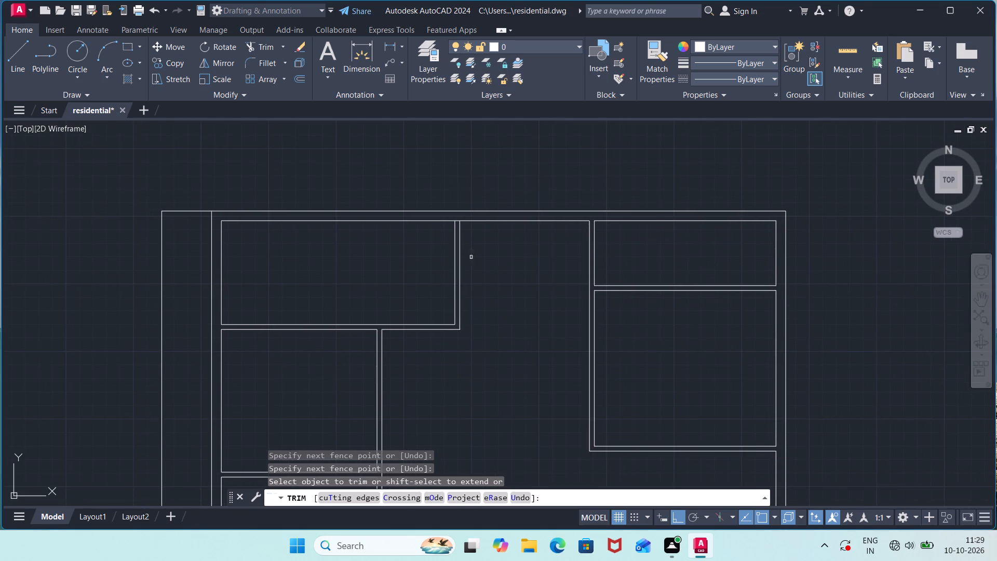
Trim the top wall's inner line between the two lines of the new vertical partition to open the junction.
scroll(471, 250, up, 2)
click(431, 170)
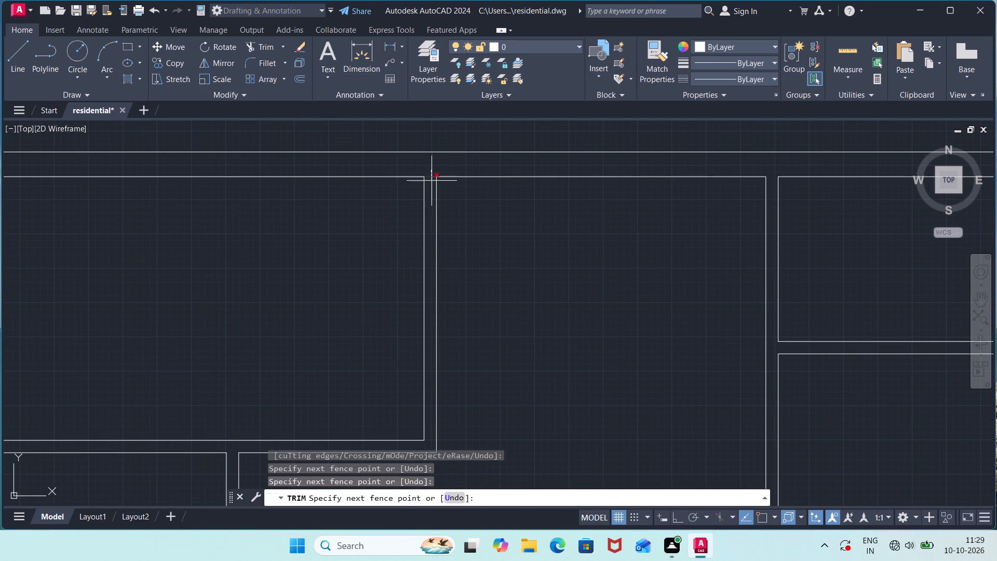
click(432, 190)
scroll(485, 250, down, 2)
scroll(521, 303, down, 1)
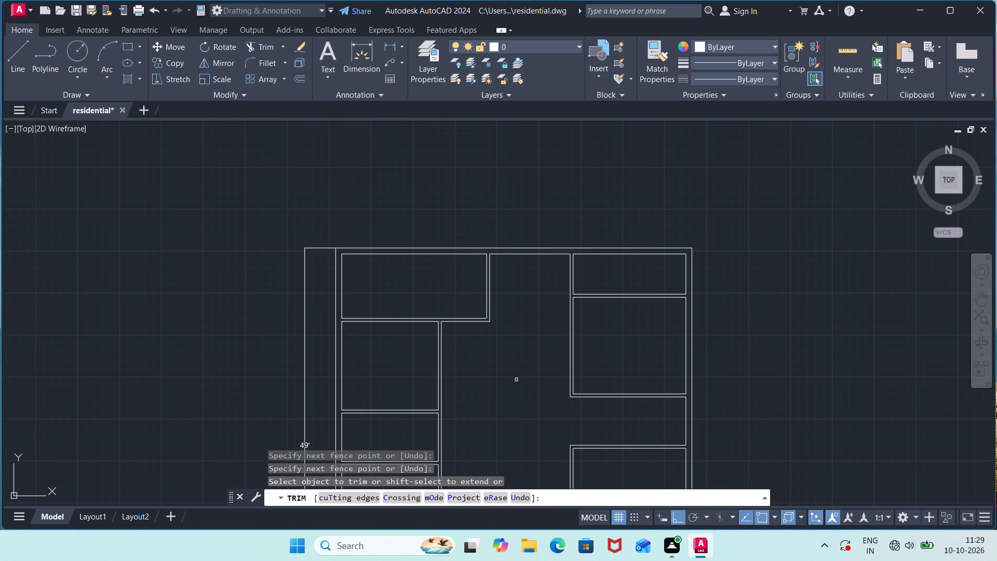
middle_drag(516, 380, 456, 326)
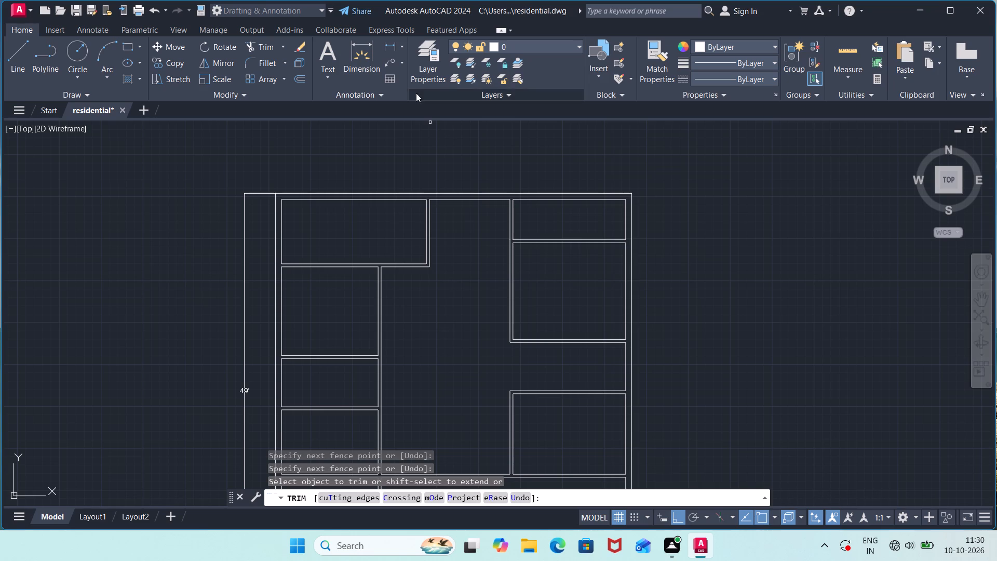
Measure the horizontal distance between the upper-left room's new partition and the upper-right room's partition with a linear dimension.
click(390, 43)
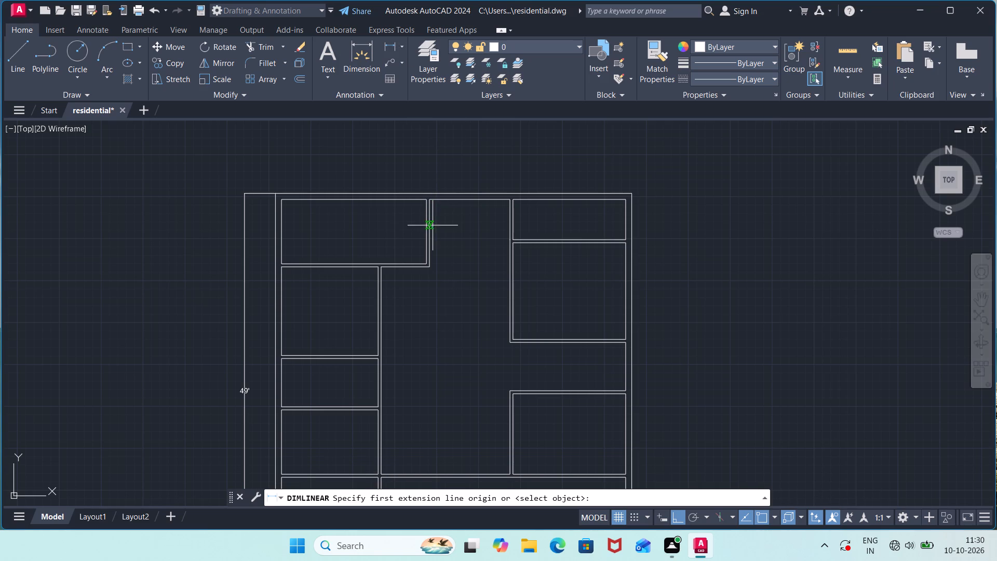
click(432, 226)
scroll(428, 232, up, 3)
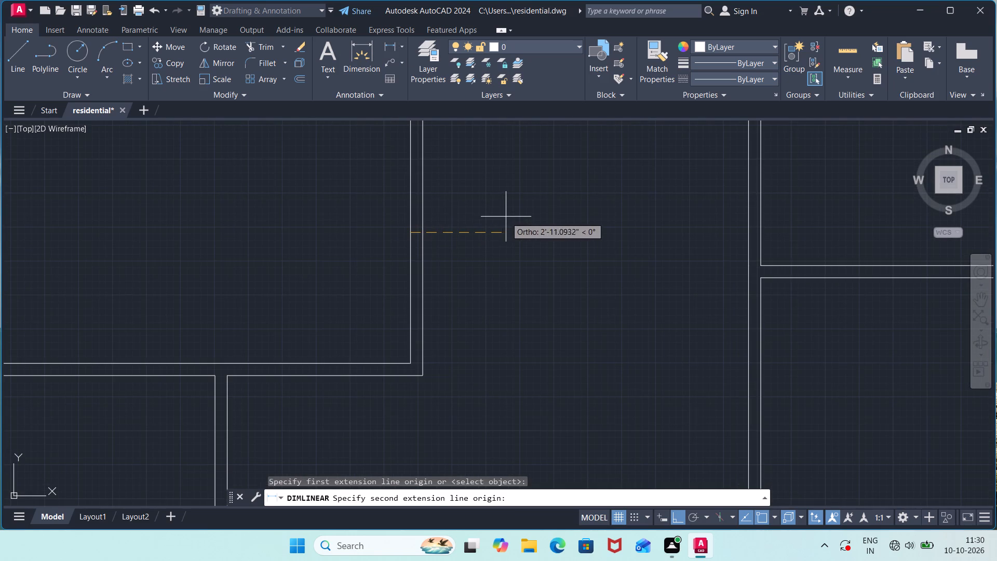
click(762, 233)
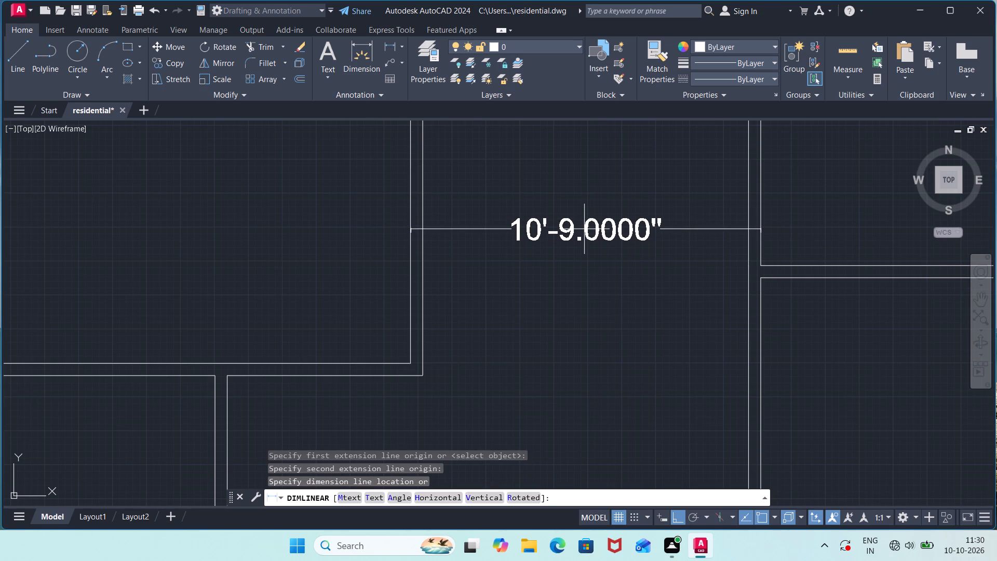
key(Escape)
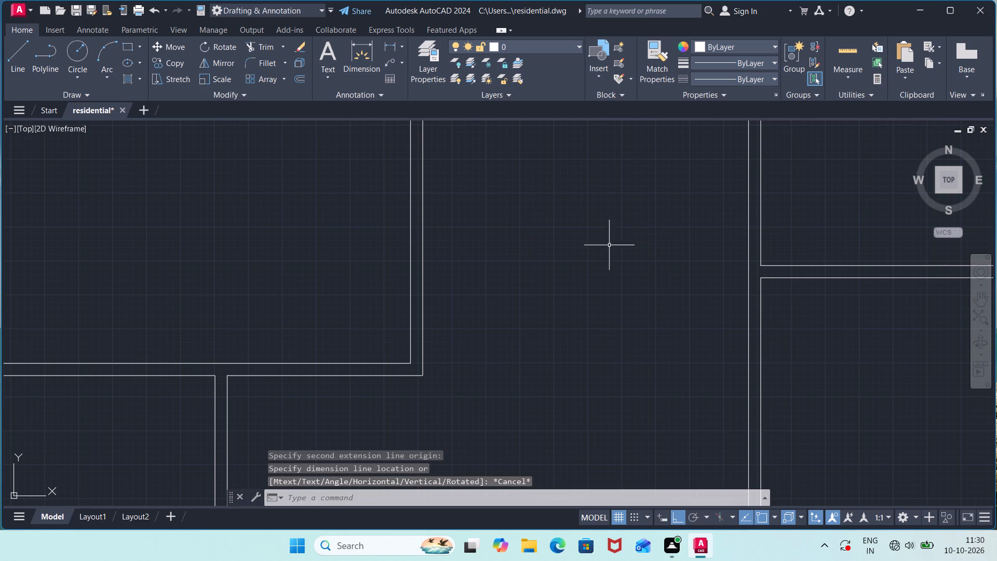
scroll(629, 258, down, 3)
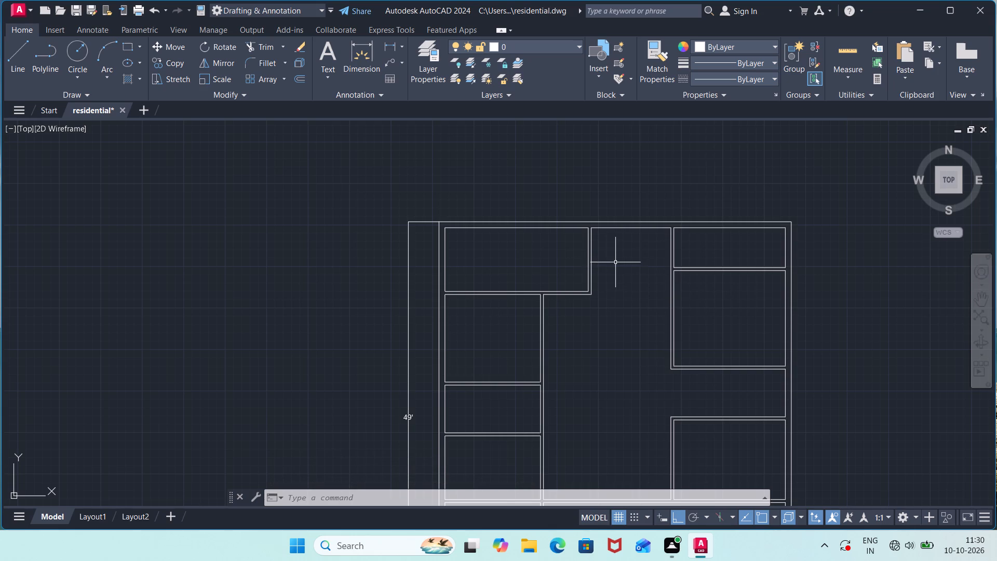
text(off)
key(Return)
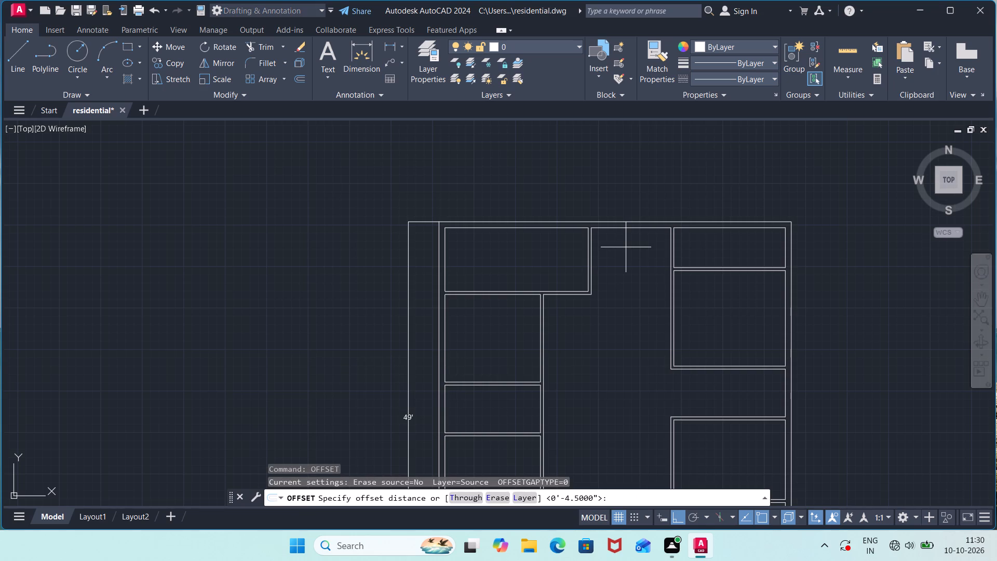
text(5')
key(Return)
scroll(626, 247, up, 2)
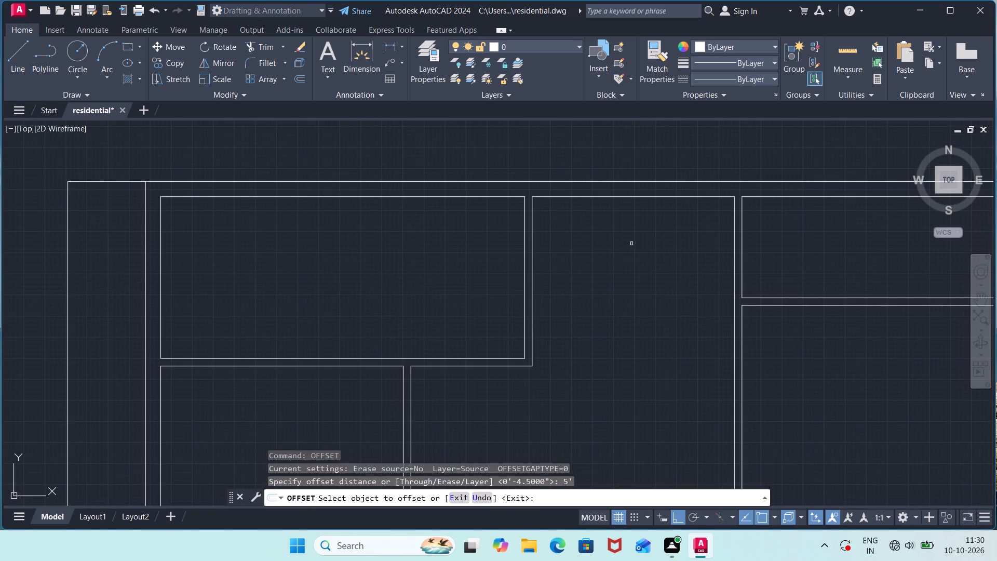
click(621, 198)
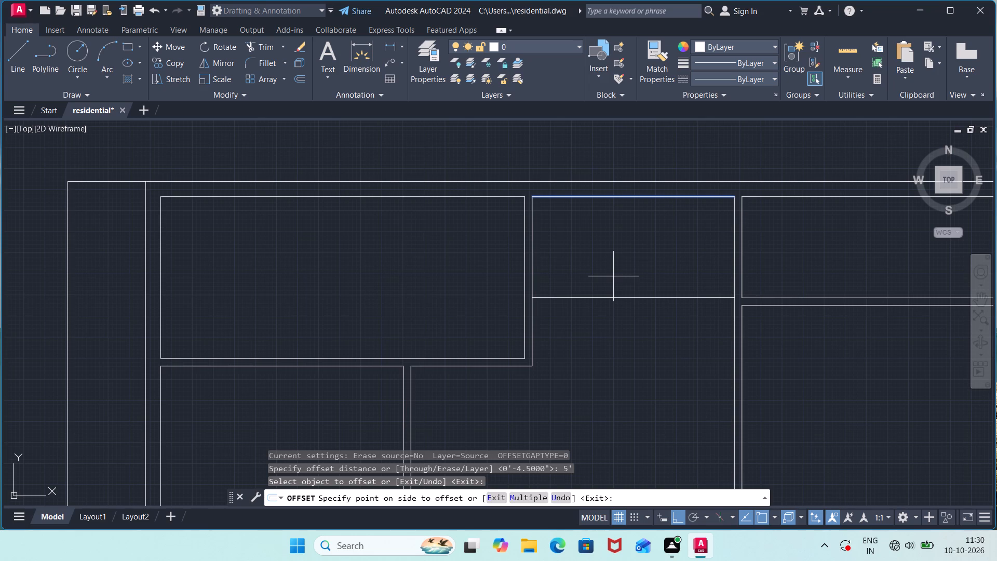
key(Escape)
Offset the top wall's inner line 6' downward in the space between the upper-left and upper-right rooms.
key(space)
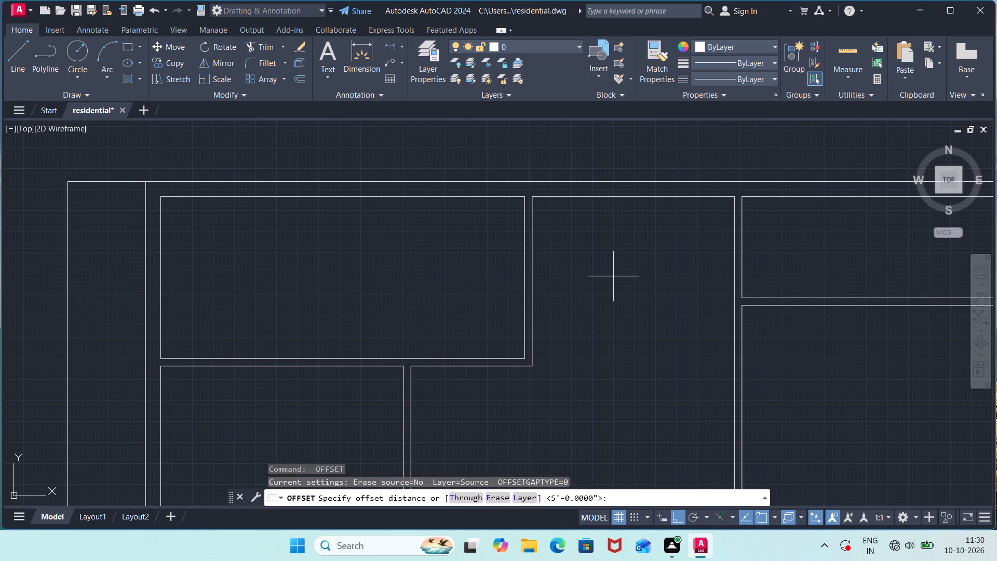
text(6')
key(Return)
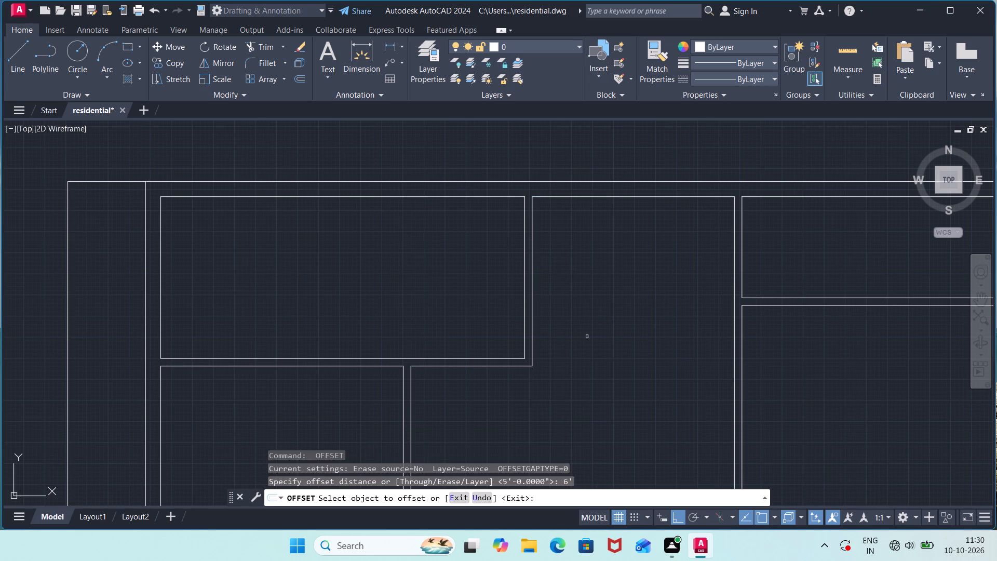
click(643, 196)
click(647, 315)
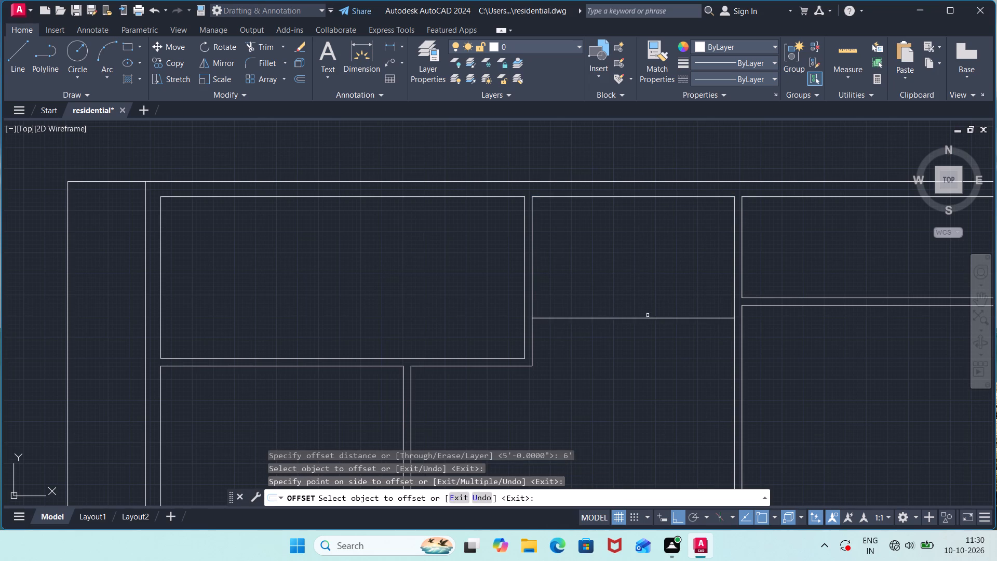
key(space)
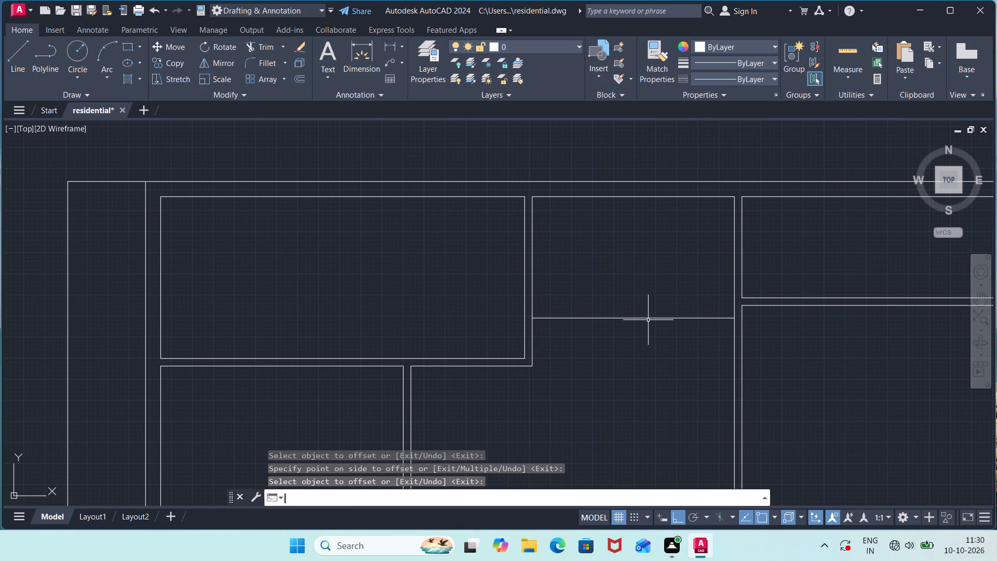
Offset the new horizontal line 4.5" downward to form the top middle room's lower partition.
key(space)
text(4.5")
key(Return)
click(645, 317)
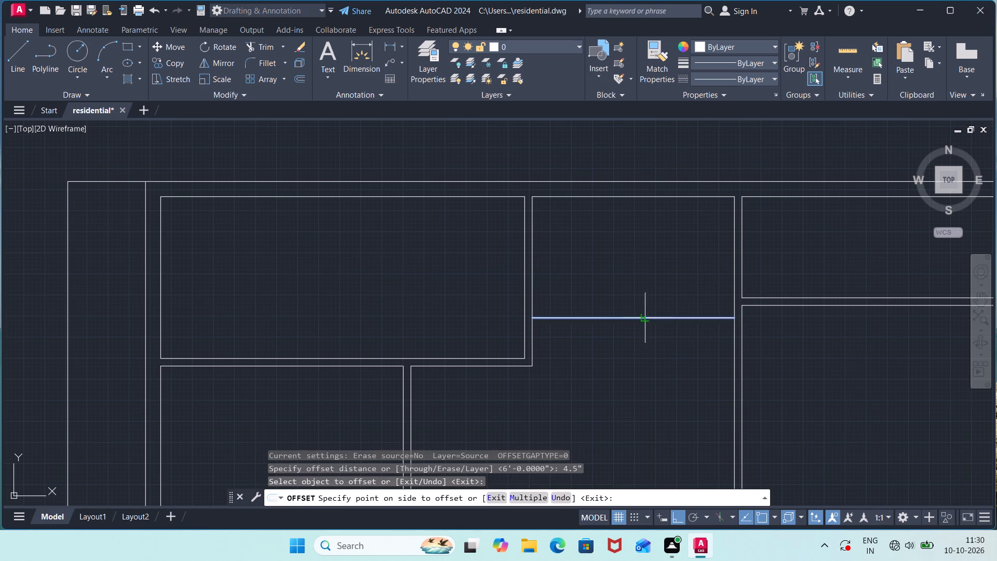
click(639, 358)
key(Escape)
Trim the vertical partition lines crossing both ends of the top middle room's lower partition to open the junctions.
text(tr)
key(Return)
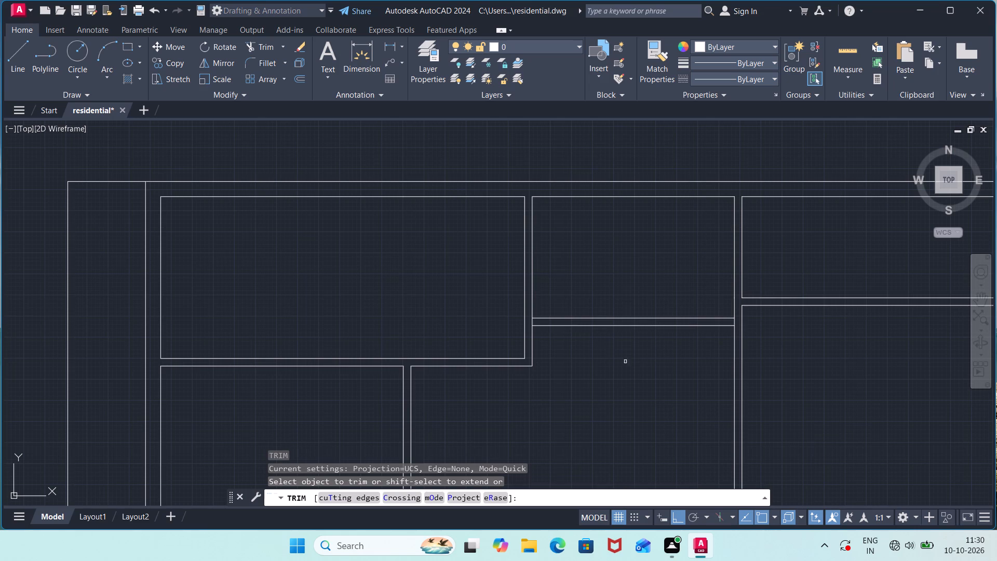
click(532, 323)
click(734, 322)
scroll(651, 371, down, 2)
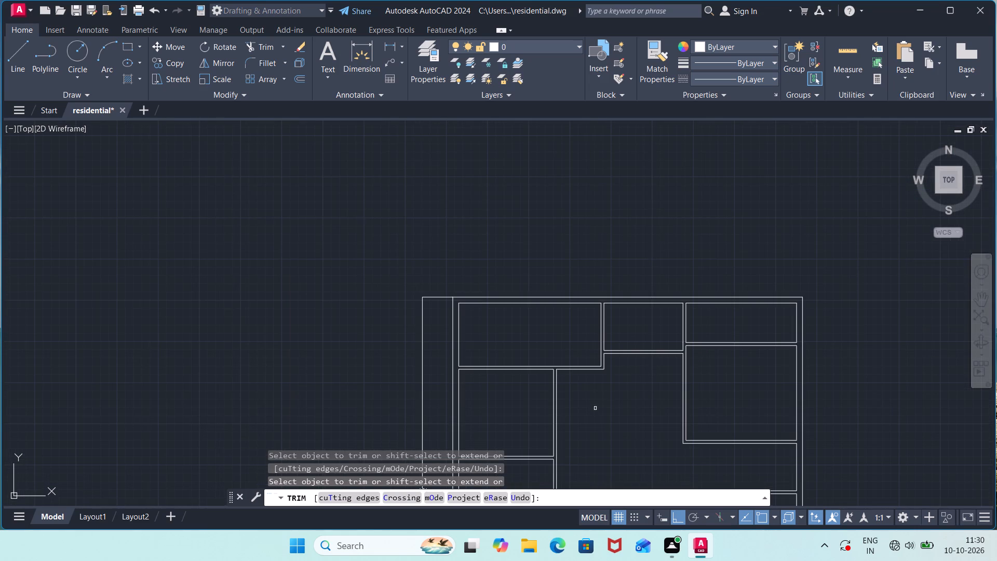
middle_drag(643, 377, 670, 255)
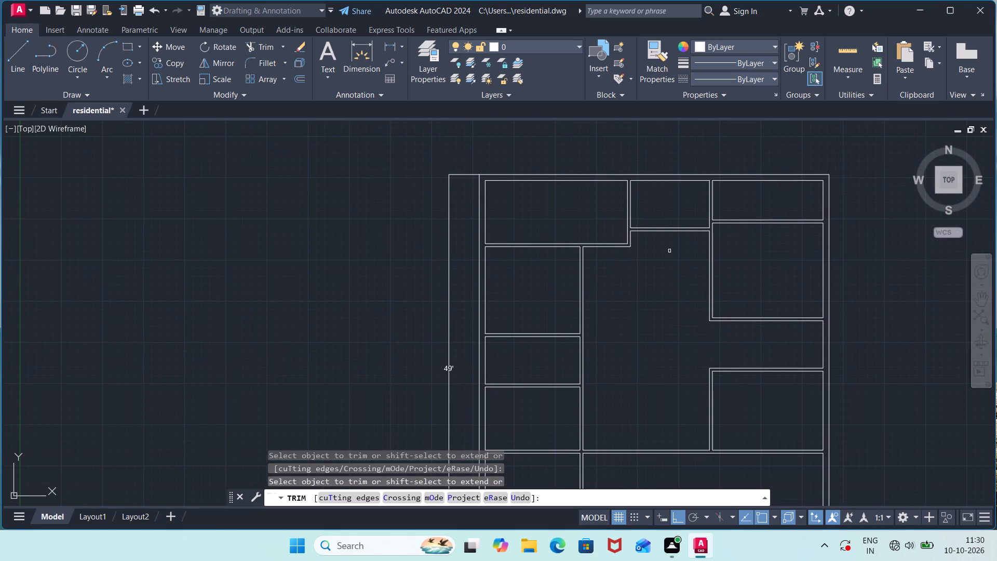
scroll(680, 321, down, 1)
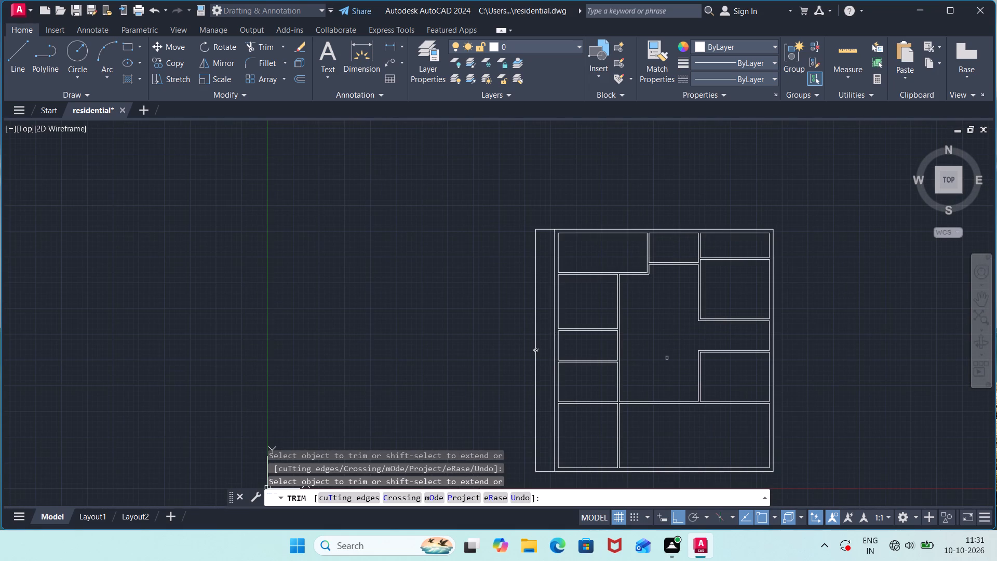
key(Escape)
key(Escape)
key(Escape)
key(Escape)
key(Escape)
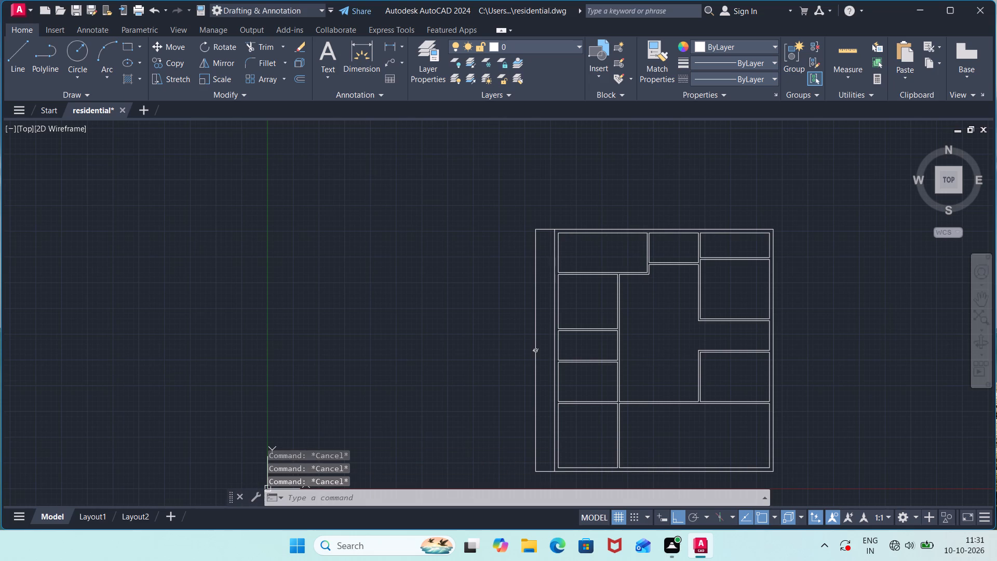
key(Escape)
key(Escape)
key(Escape)
key(Escape)
key(Escape)
key(Escape)
key(Escape)
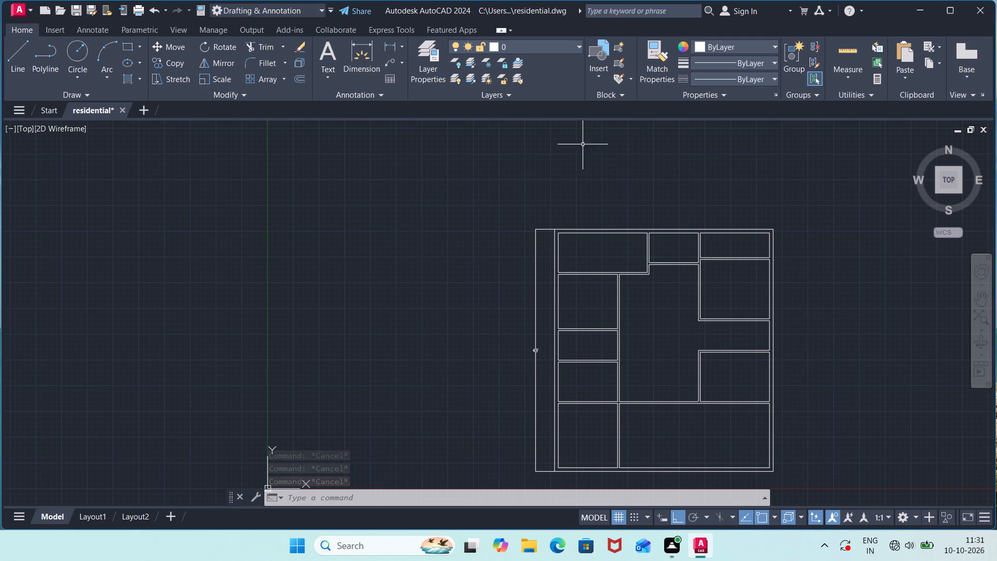
Add a horizontal linear dimension above the plan spanning the top wall's outer corners for the overall width.
click(390, 47)
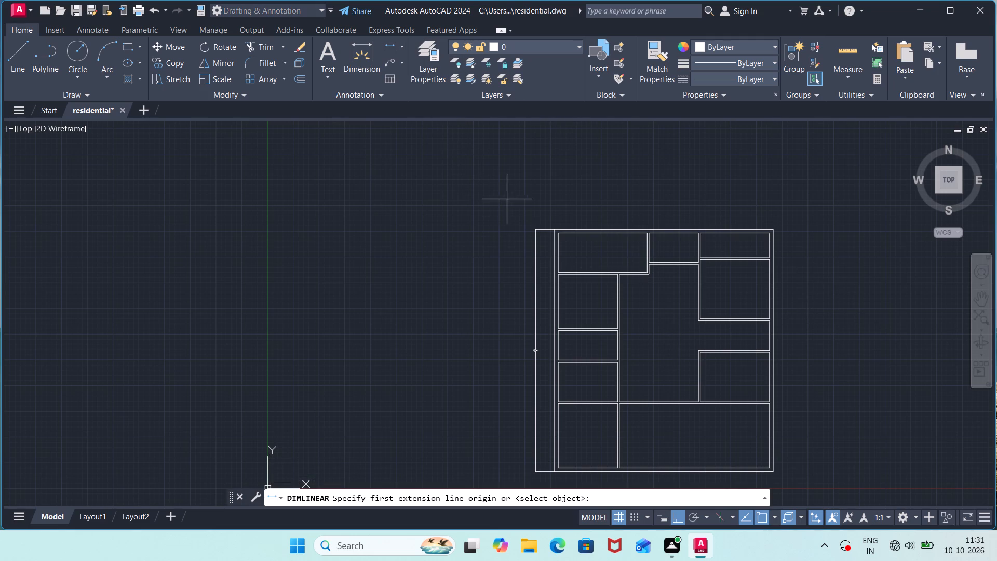
click(551, 228)
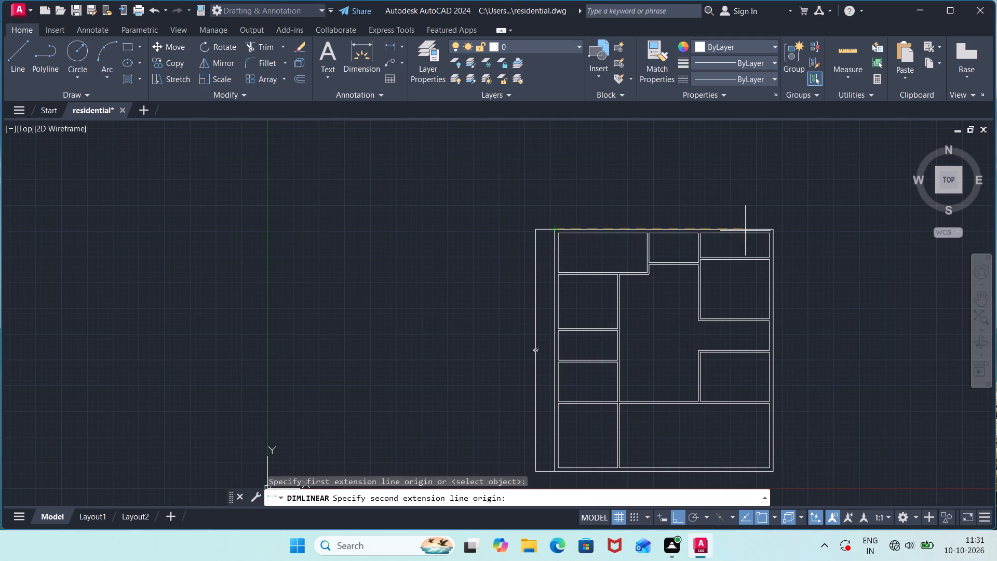
click(773, 231)
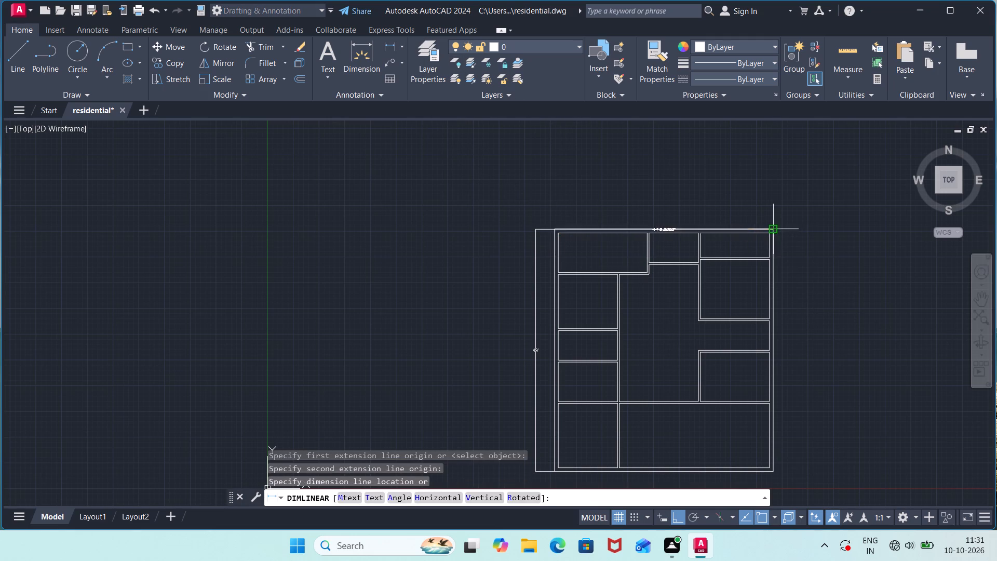
click(755, 203)
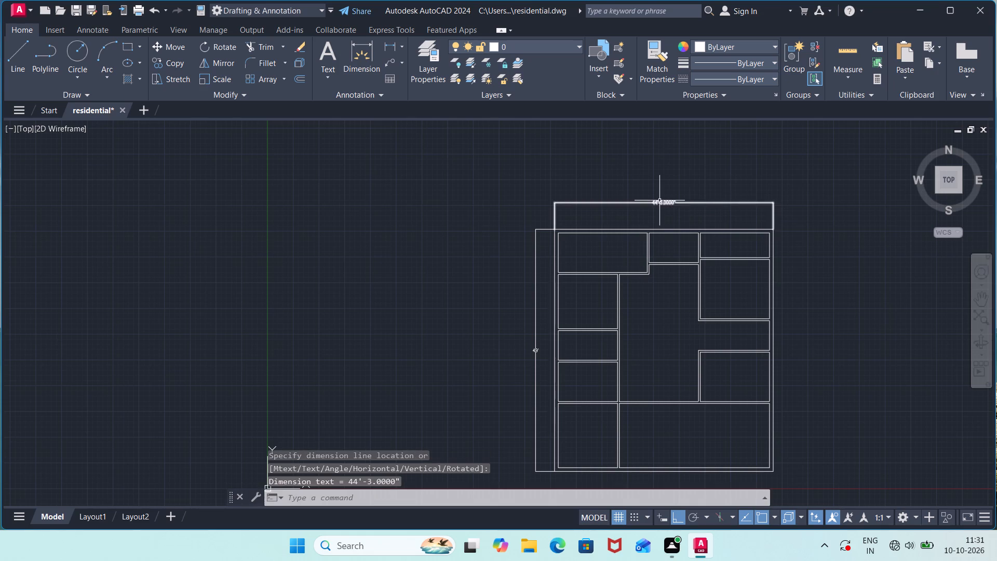
Replace the text of the overall width dimension above the plan with 44.
scroll(658, 200, up, 3)
scroll(699, 207, down, 2)
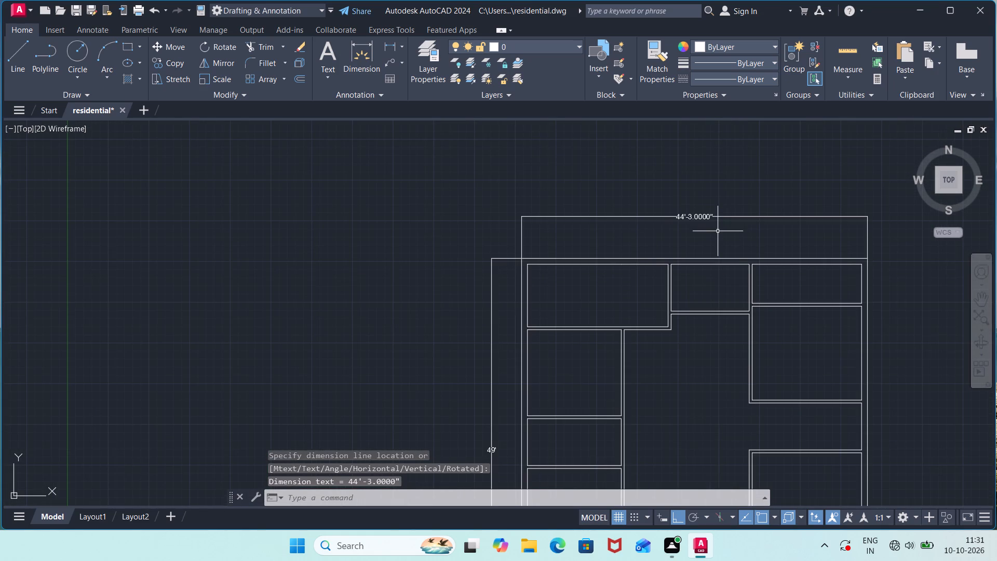
middle_drag(716, 235, 705, 198)
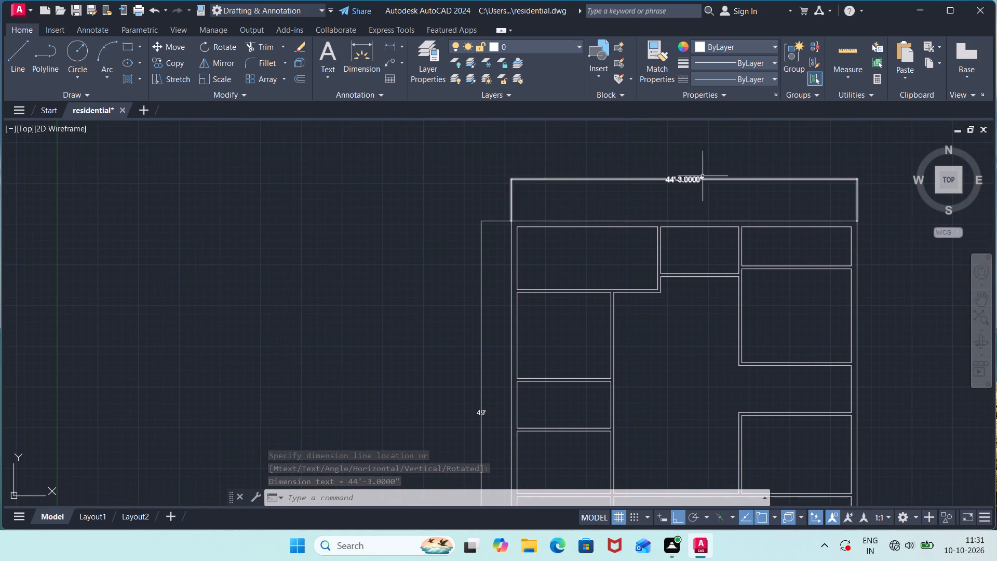
double_click(695, 179)
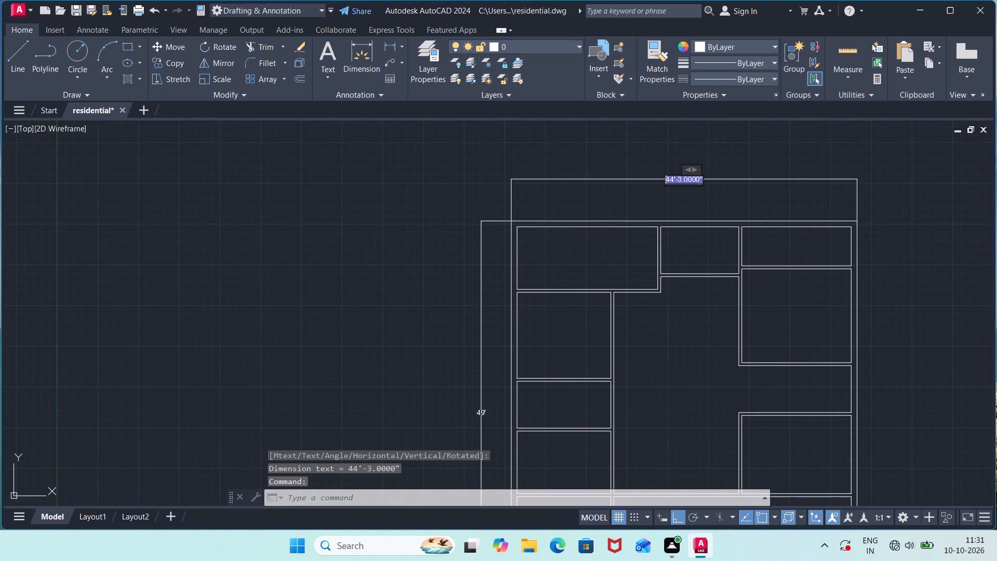
text(44)
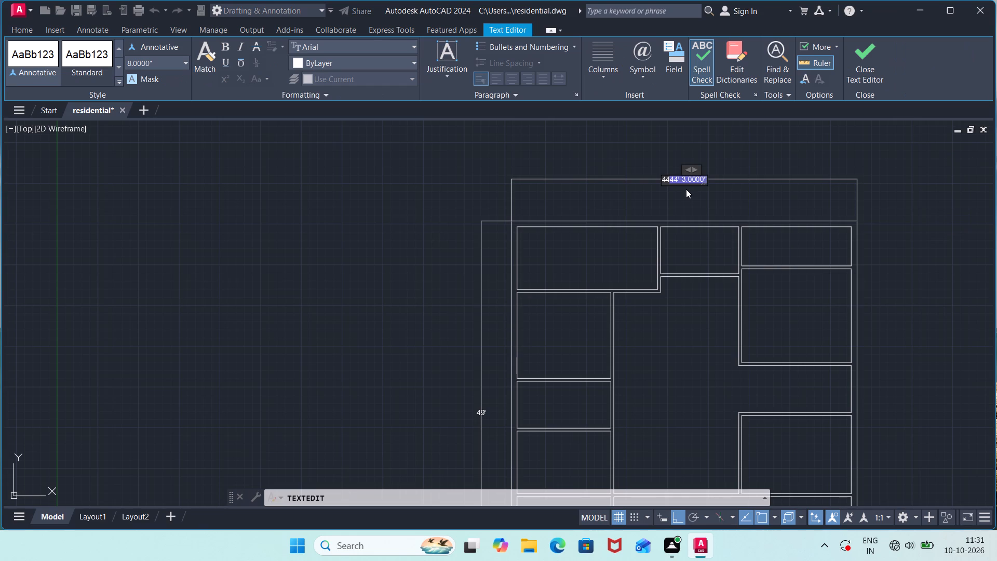
key(BackSpace)
key(Delete)
key(4)
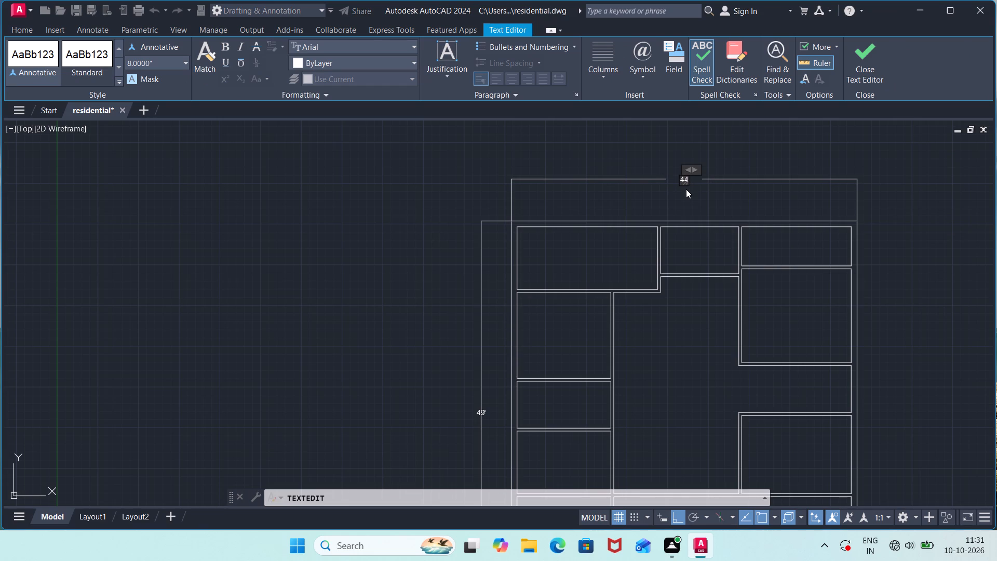
key(Return)
key(Return)
key(Return)
key(Return)
key(Return)
key(Return)
click(755, 145)
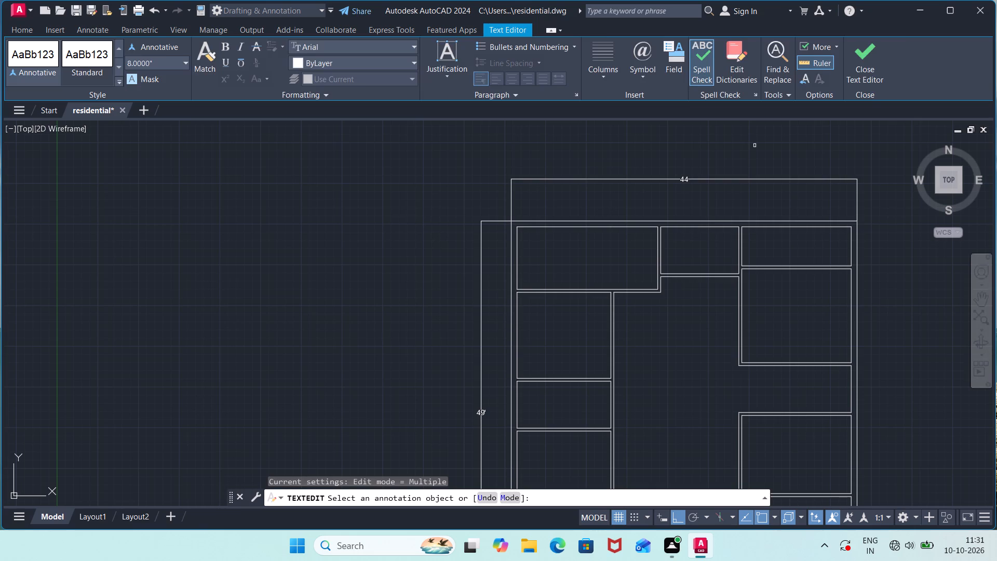
scroll(723, 235, down, 1)
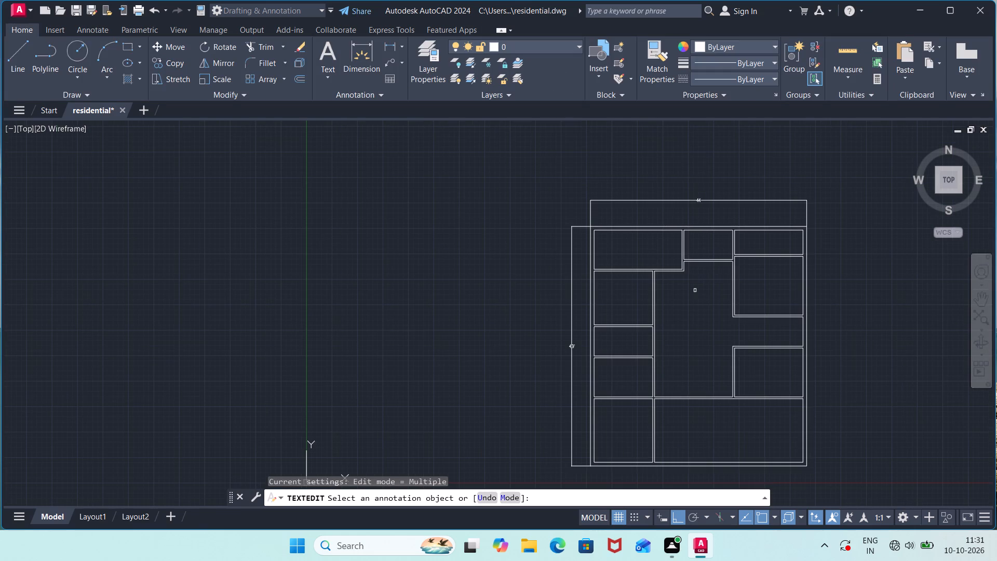
middle_drag(695, 290, 629, 262)
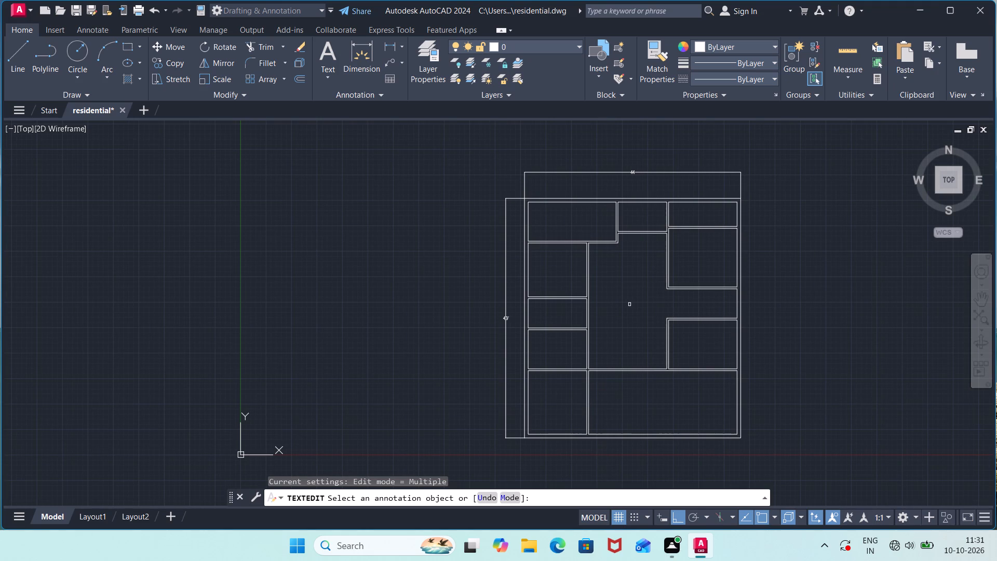
key(Escape)
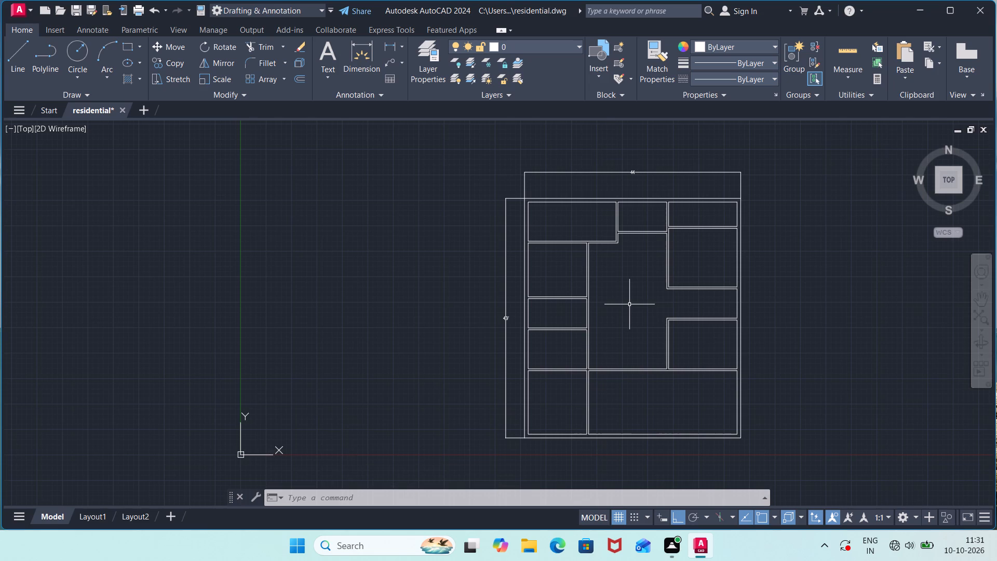
Examine the plan's room and partition layout, including the top row of rooms.
middle_drag(629, 304, 455, 299)
scroll(461, 274, up, 3)
scroll(461, 274, down, 1)
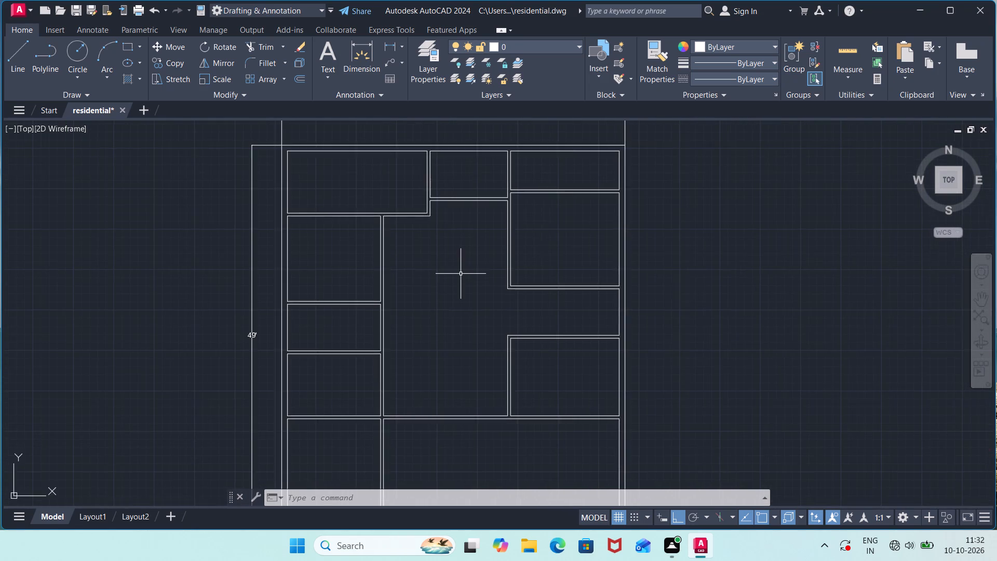
scroll(461, 274, down, 1)
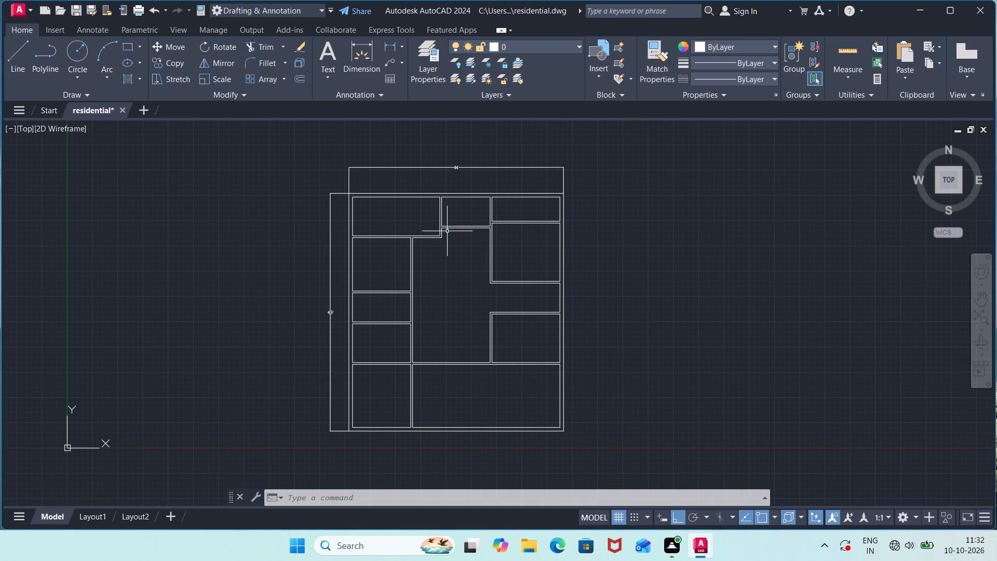
click(444, 273)
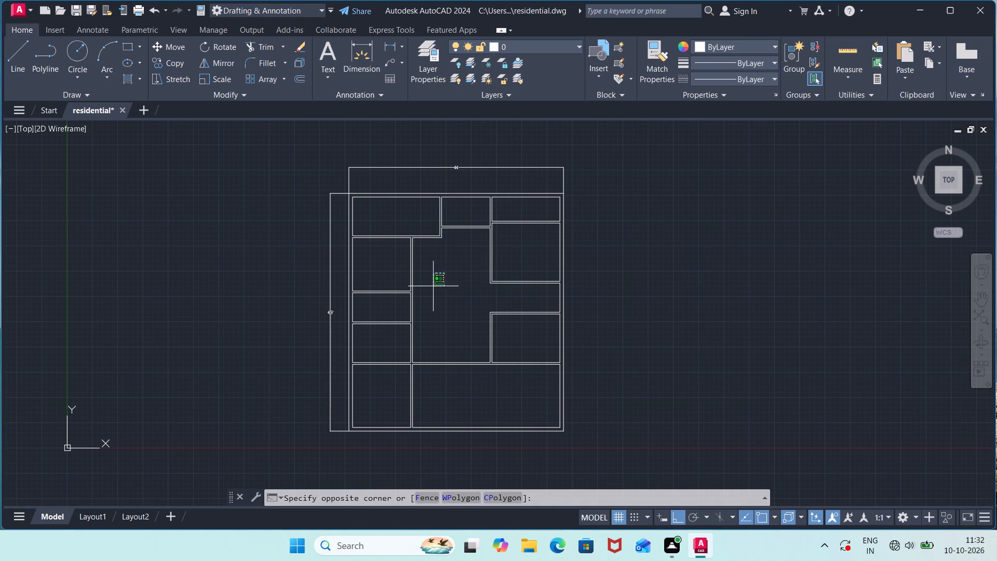
click(433, 287)
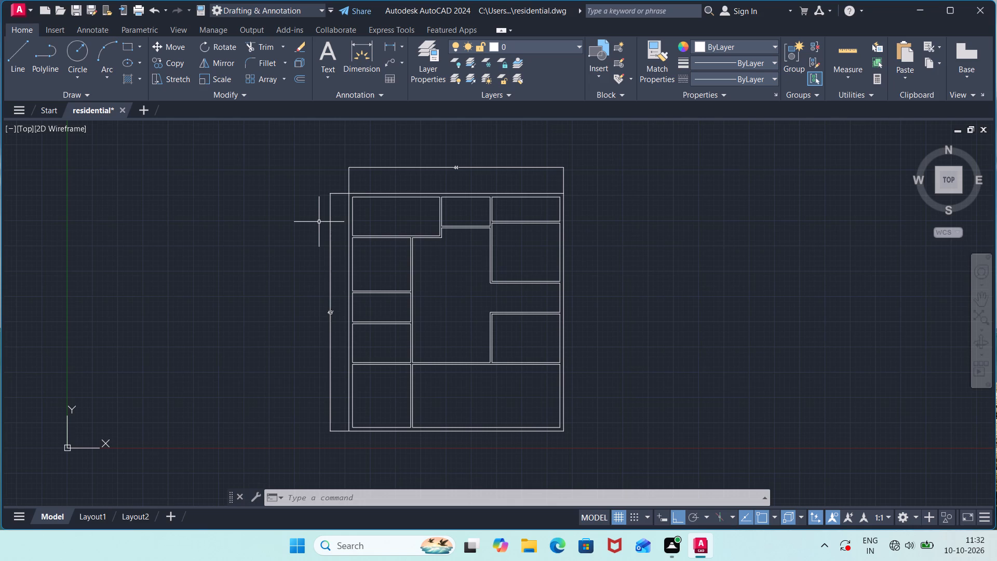
scroll(437, 275, up, 1)
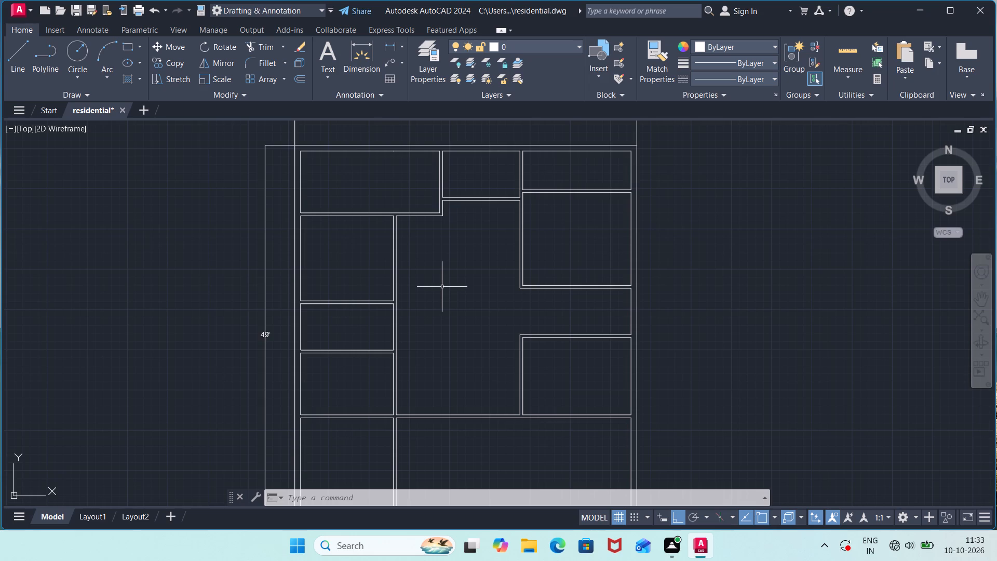
scroll(442, 325, down, 1)
scroll(442, 276, up, 2)
middle_drag(441, 276, 436, 327)
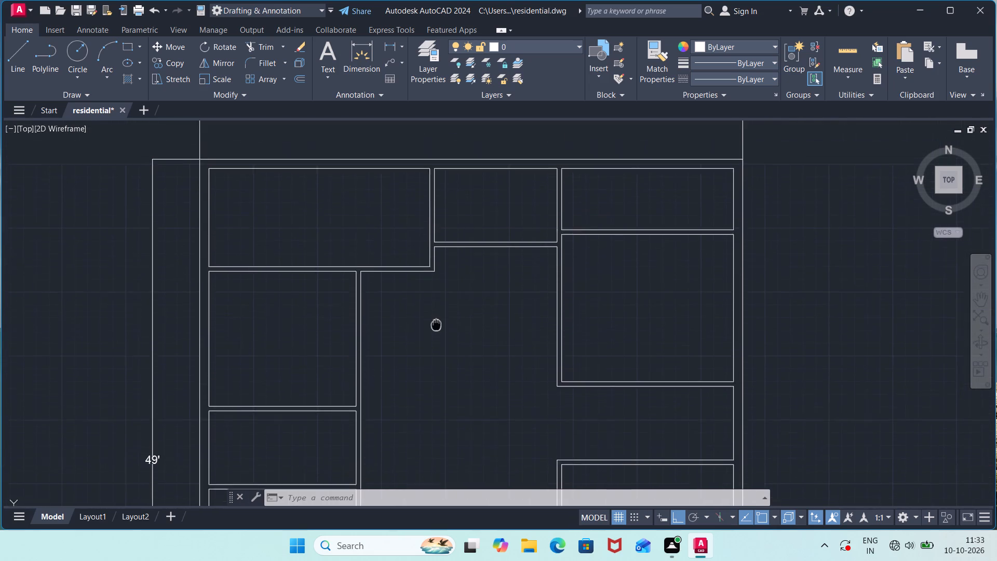
middle_drag(436, 327, 449, 368)
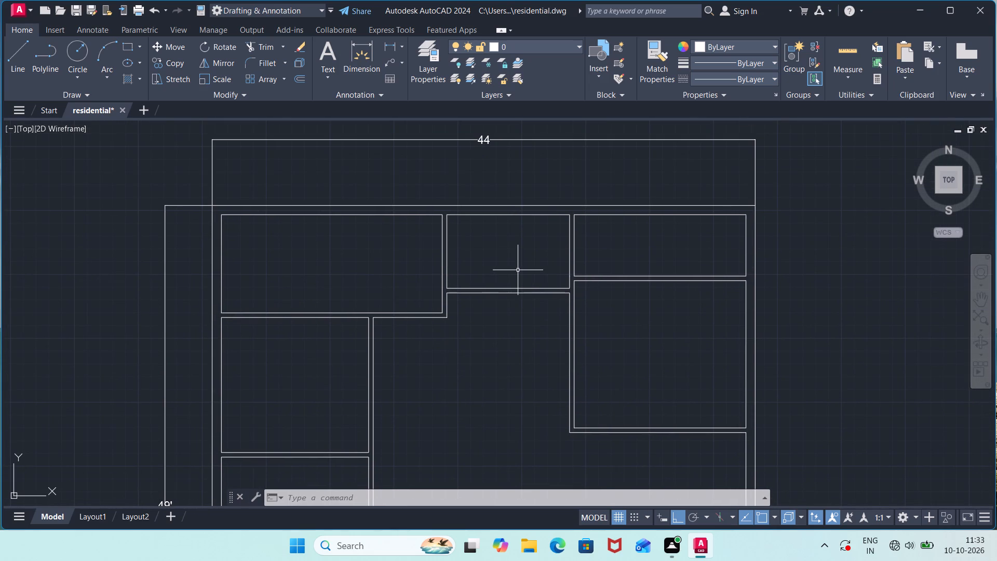
scroll(518, 270, up, 1)
scroll(516, 273, down, 1)
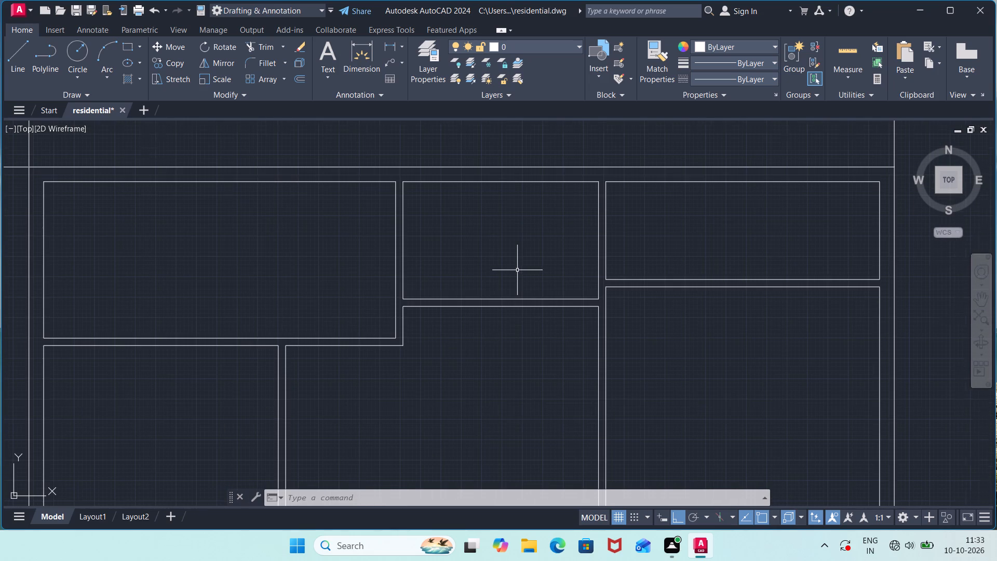
scroll(517, 272, down, 1)
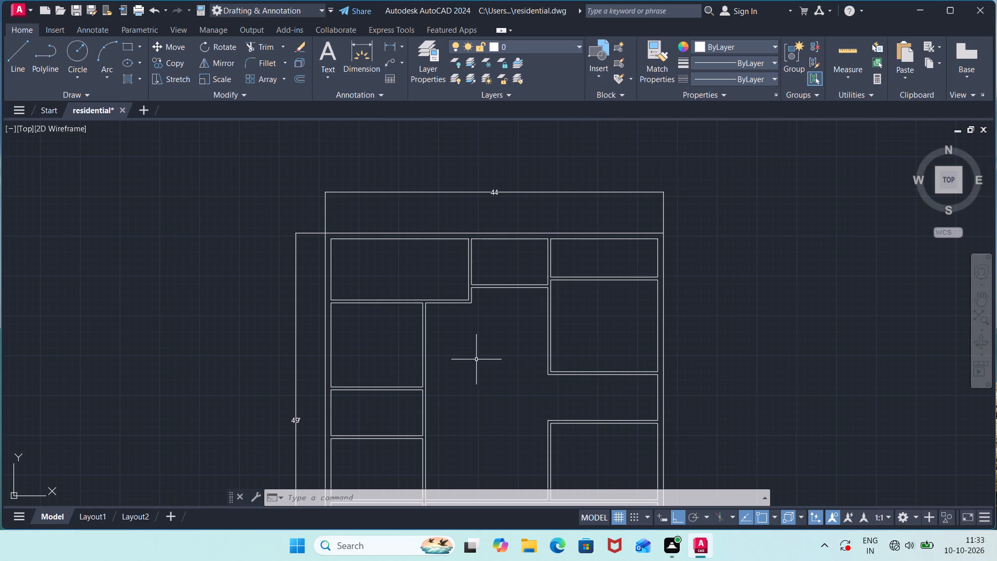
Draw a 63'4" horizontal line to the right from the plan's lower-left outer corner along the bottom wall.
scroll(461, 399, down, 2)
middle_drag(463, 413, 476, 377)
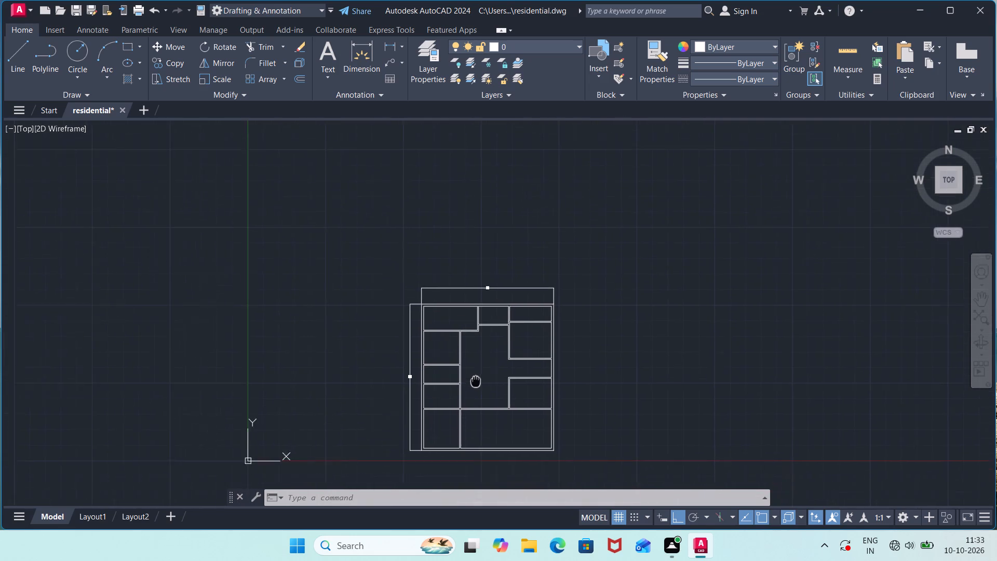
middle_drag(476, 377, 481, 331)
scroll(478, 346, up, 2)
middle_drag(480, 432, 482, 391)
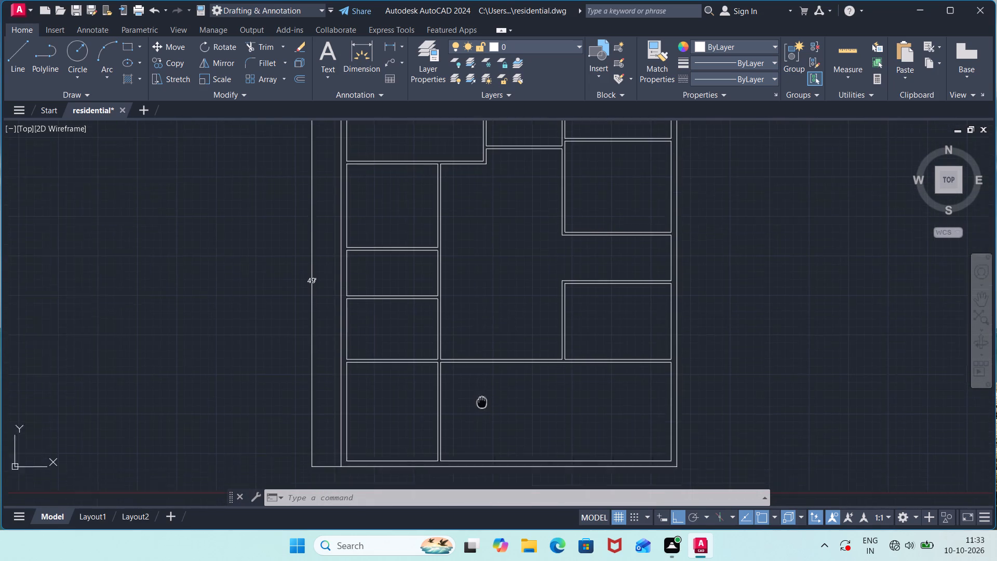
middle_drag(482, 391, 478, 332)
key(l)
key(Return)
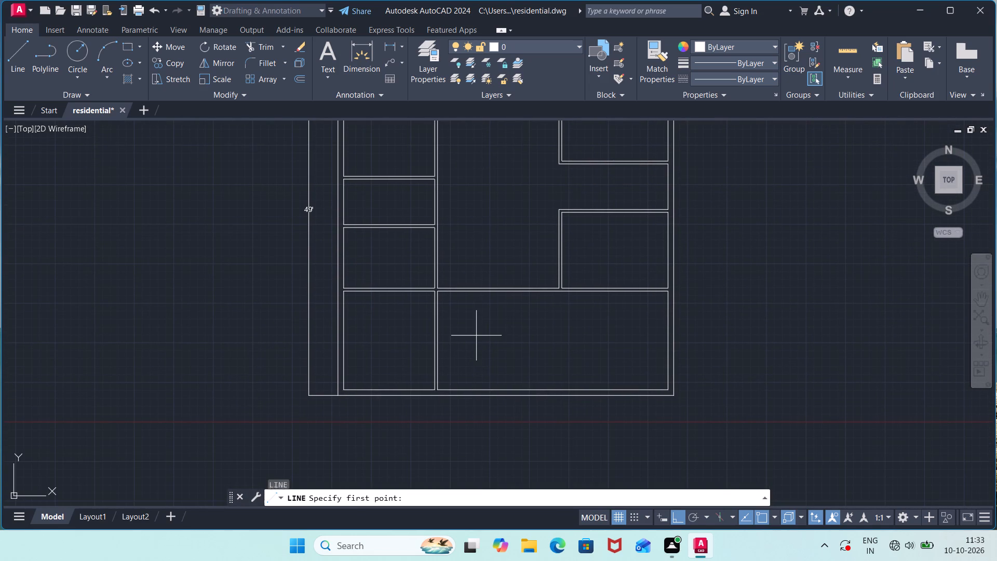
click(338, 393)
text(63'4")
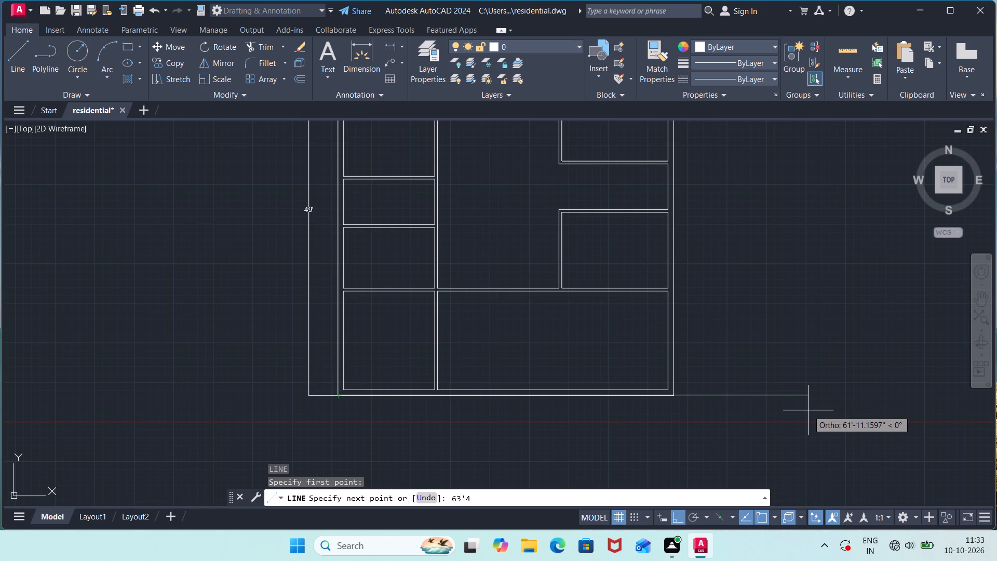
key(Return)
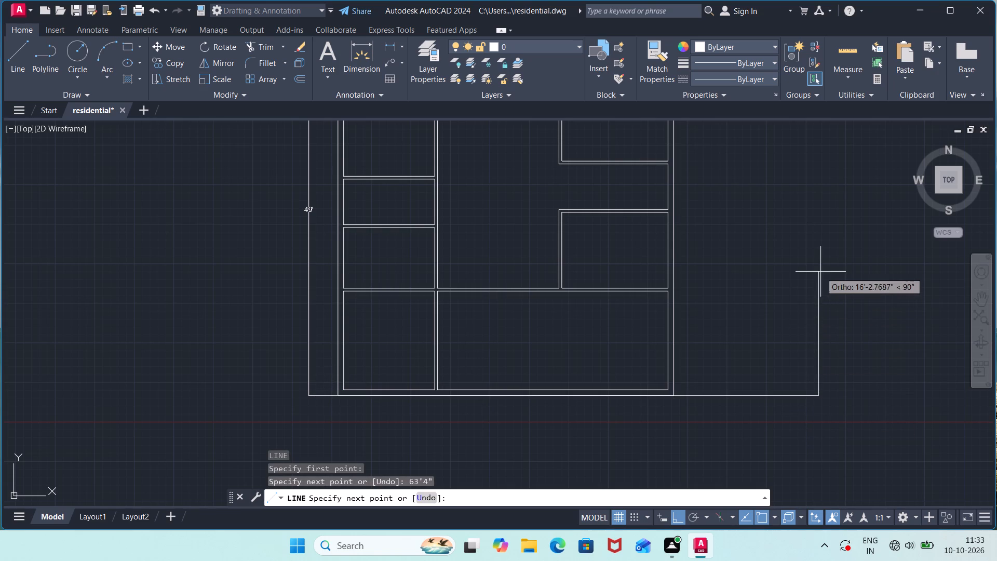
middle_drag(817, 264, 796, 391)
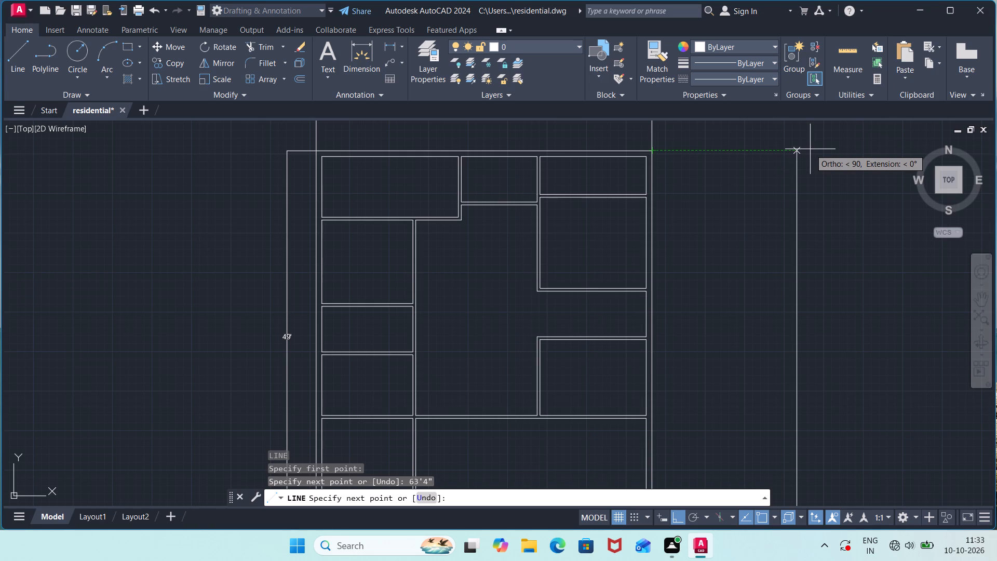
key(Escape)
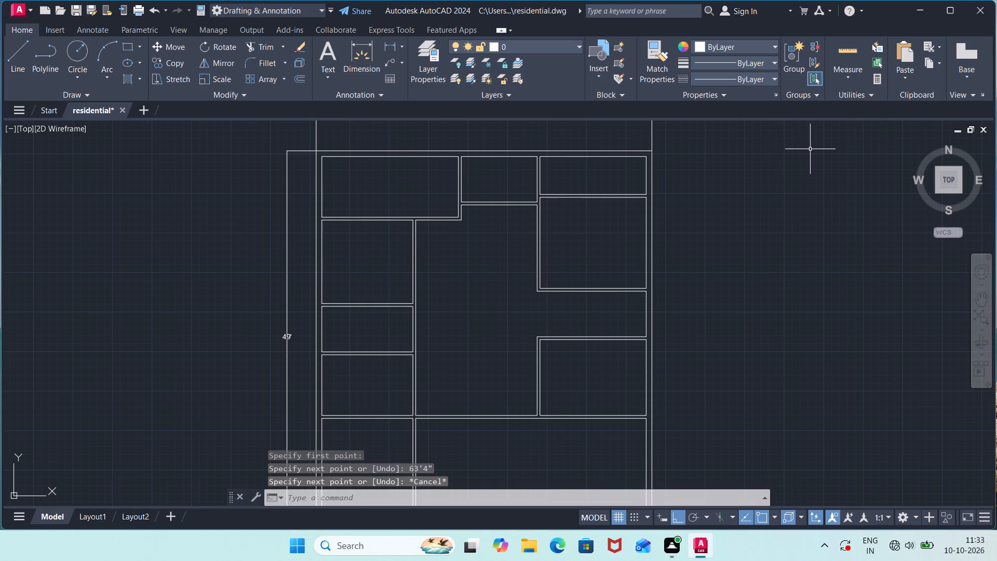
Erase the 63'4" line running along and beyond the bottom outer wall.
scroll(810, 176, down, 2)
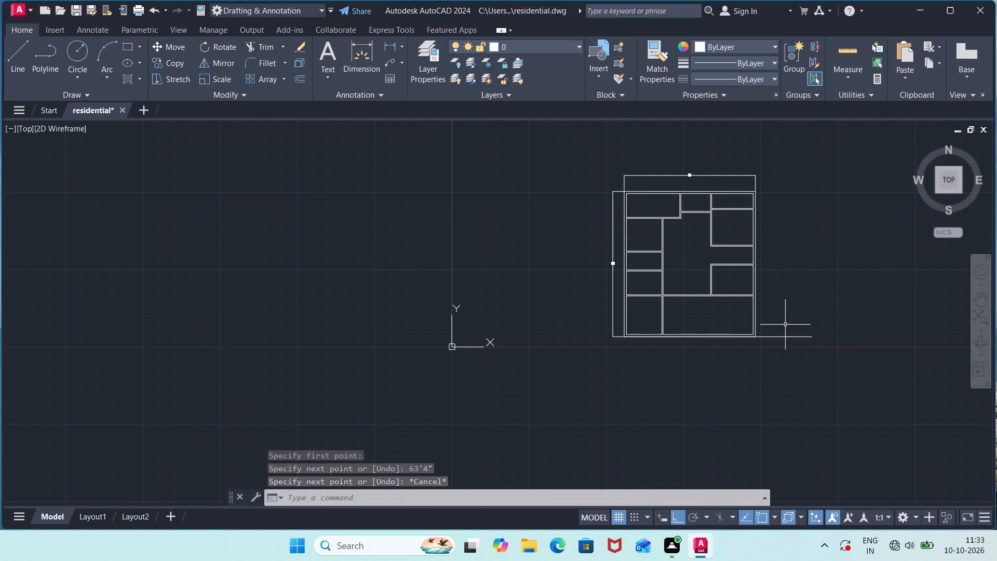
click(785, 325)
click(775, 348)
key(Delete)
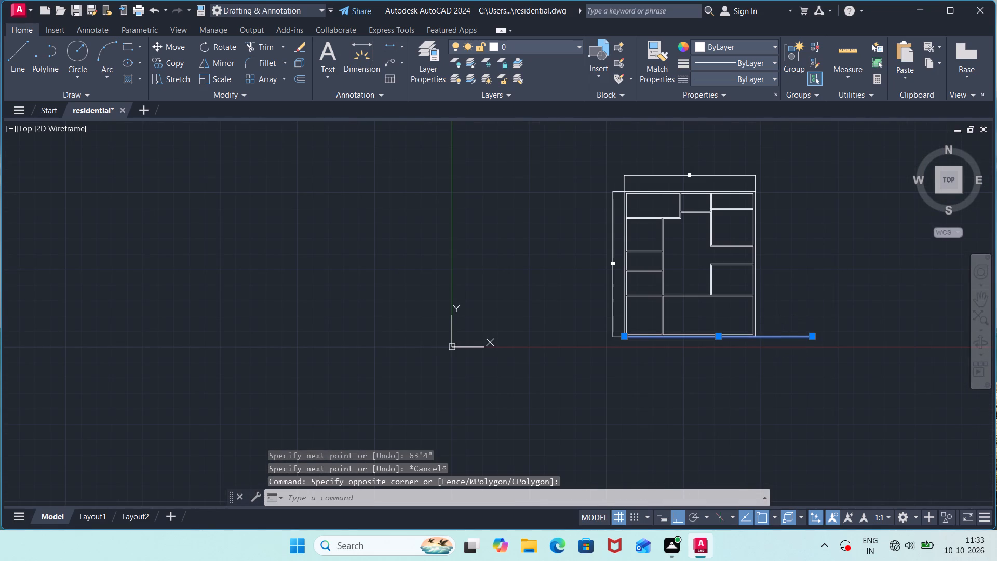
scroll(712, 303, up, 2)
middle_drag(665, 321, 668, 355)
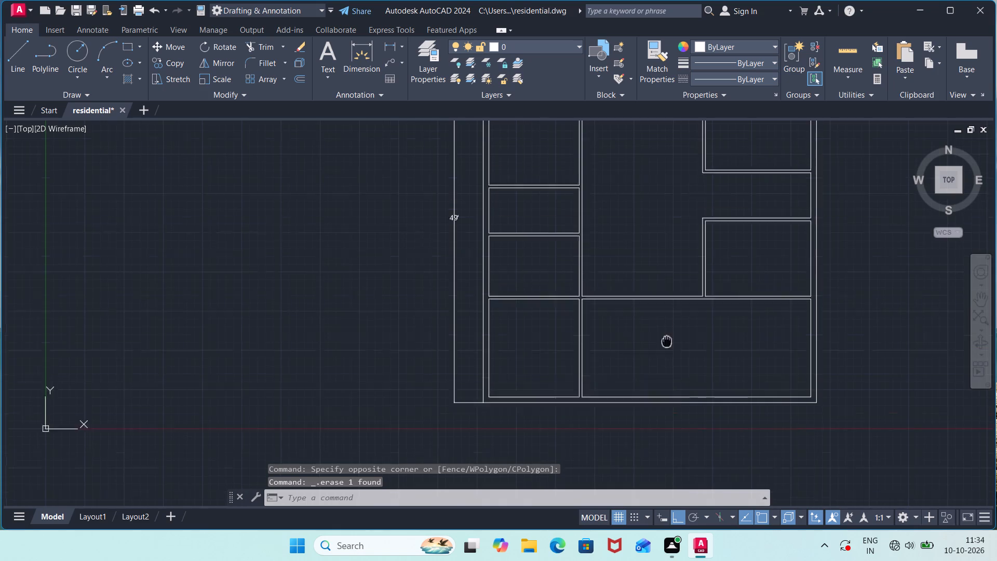
Draw a short line across the partition below the plan's top-left room, just right of the vertical partition junction.
middle_drag(668, 355, 679, 483)
scroll(659, 372, up, 1)
middle_drag(659, 372, 727, 479)
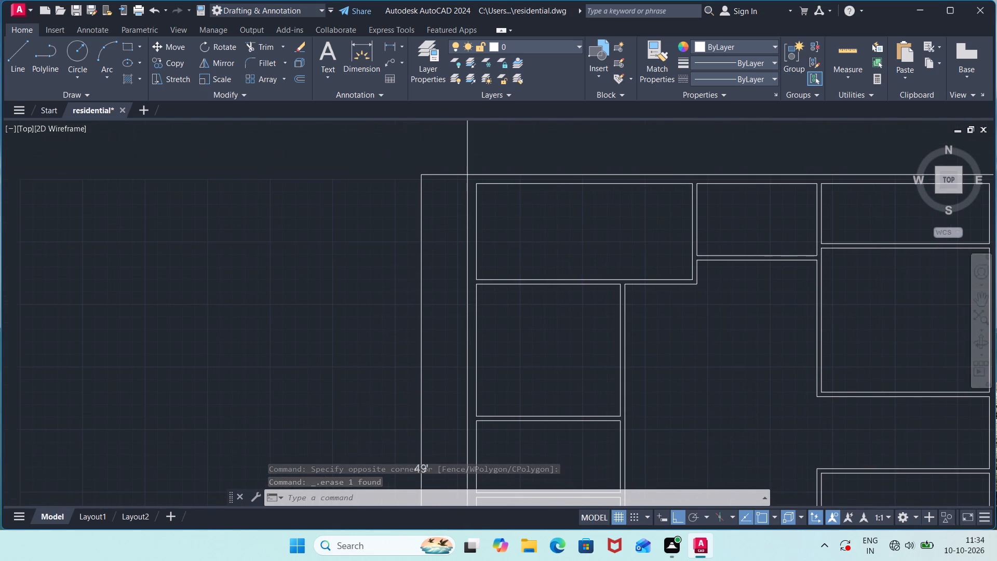
key(l)
key(Return)
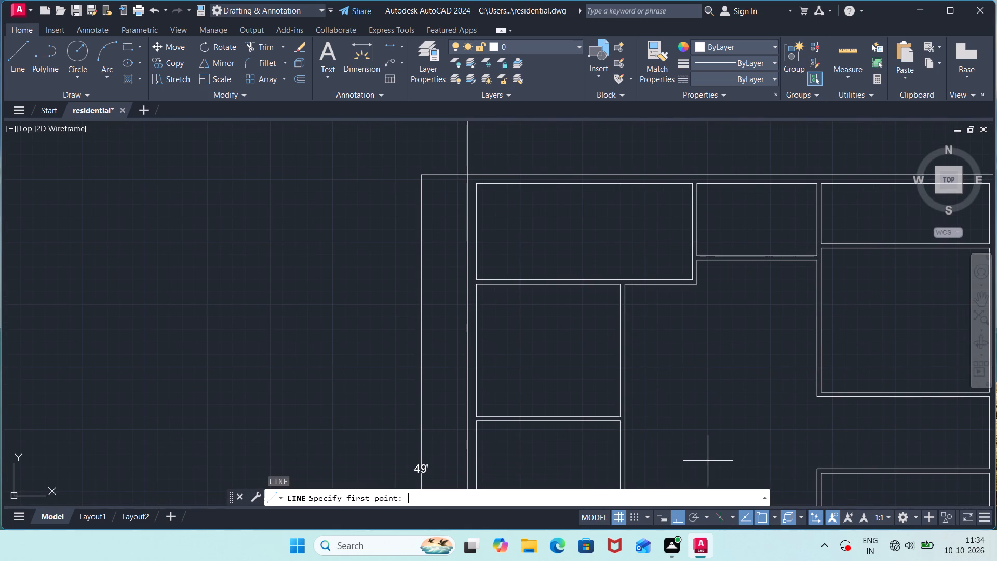
scroll(656, 268, up, 3)
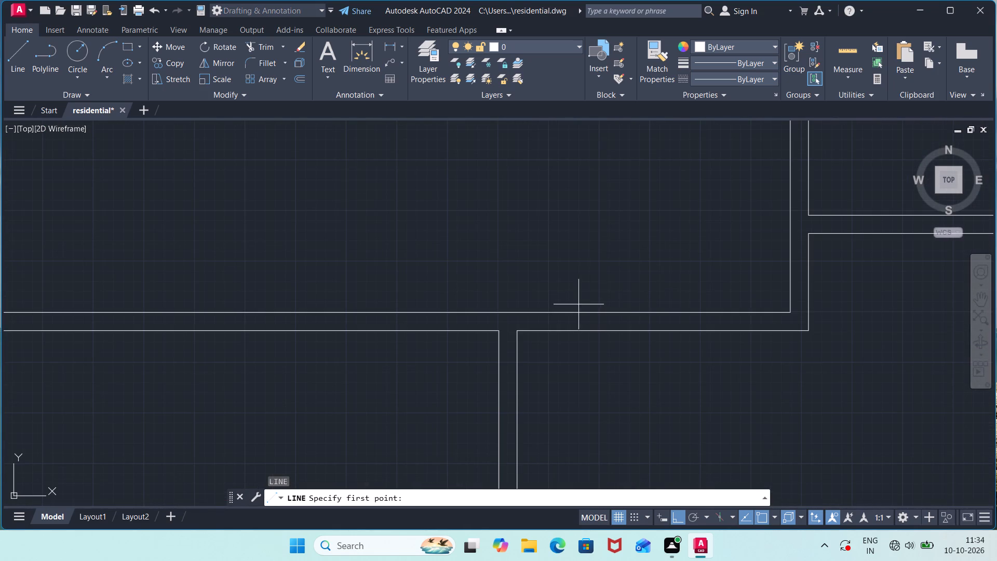
click(546, 310)
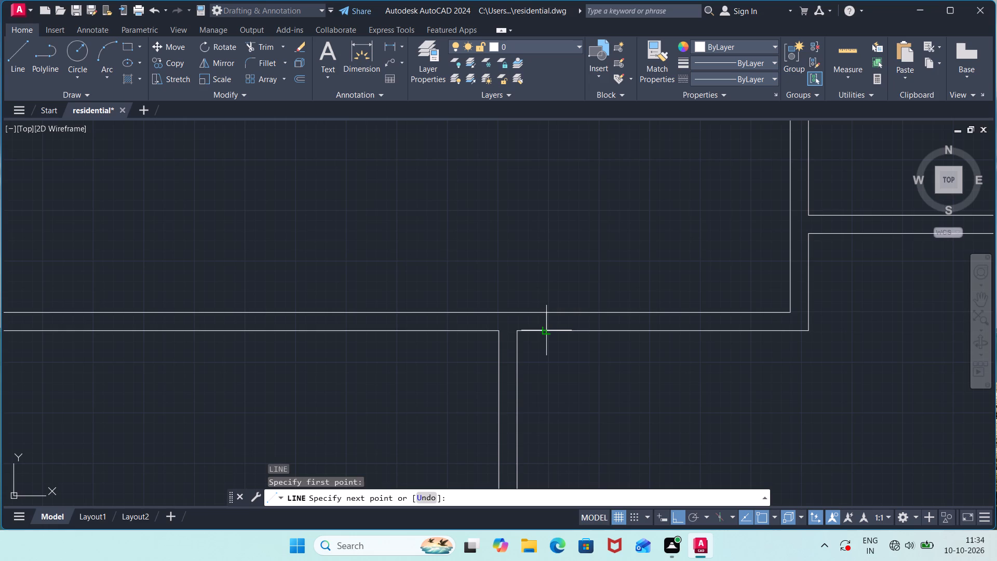
click(544, 327)
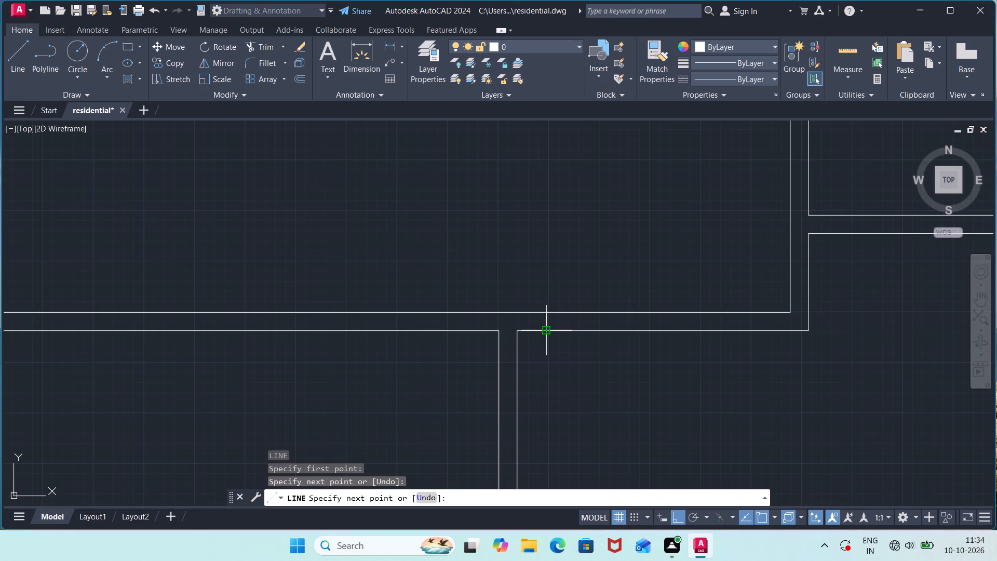
key(Escape)
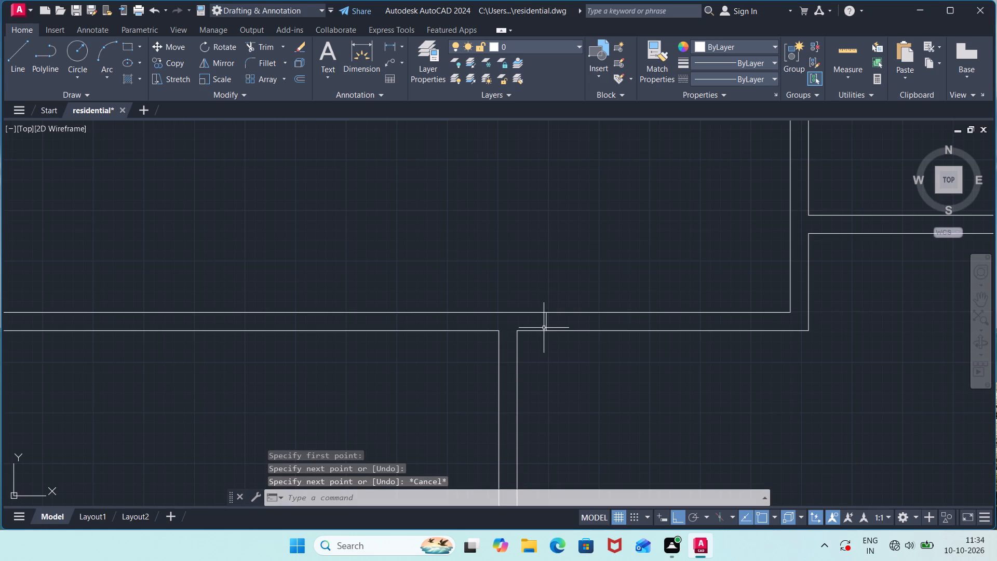
Offset the short line across the top-left room's lower partition 3'11" to the right.
text(off)
key(Return)
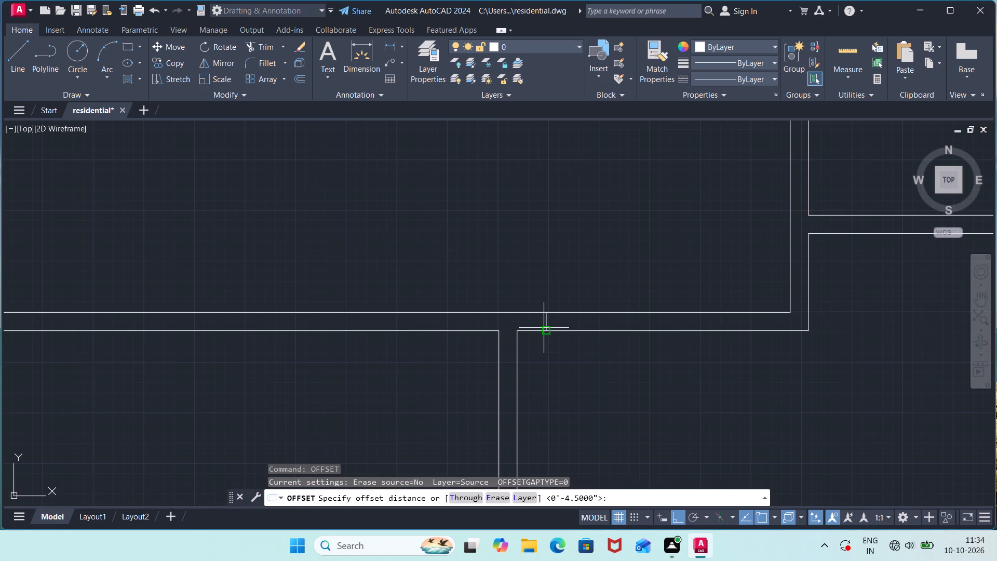
text(3'11")
key(Return)
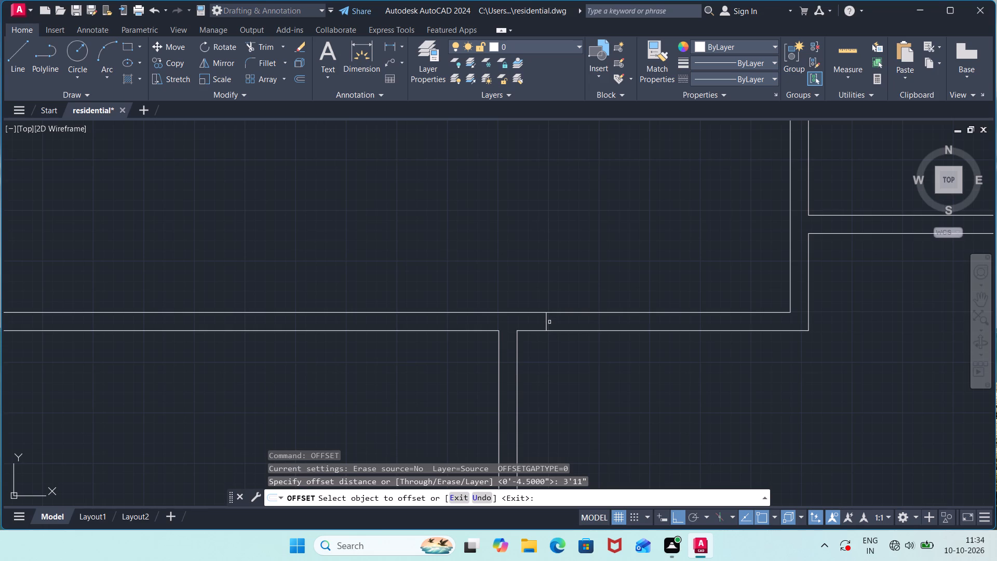
click(547, 322)
click(613, 319)
scroll(627, 394, down, 2)
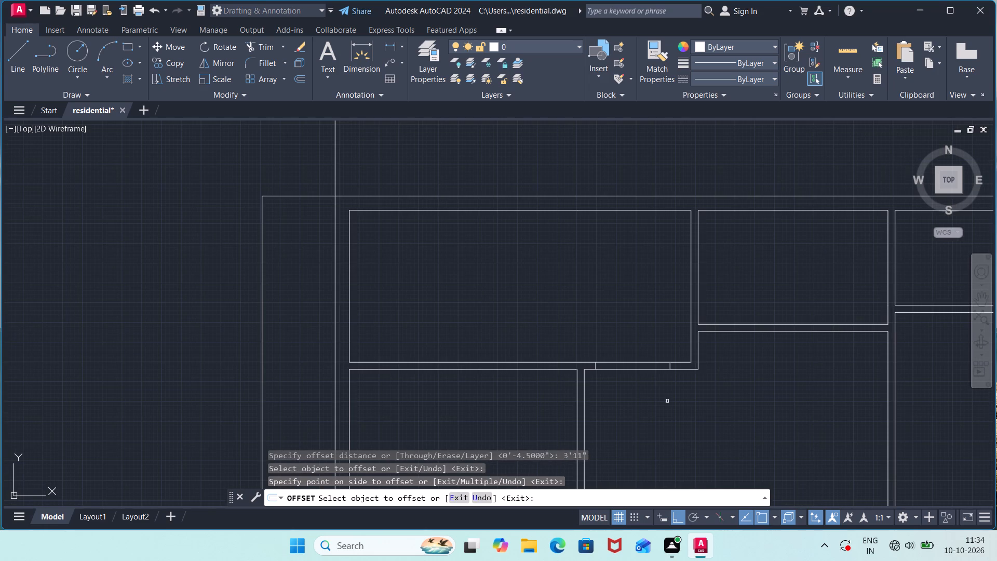
key(Escape)
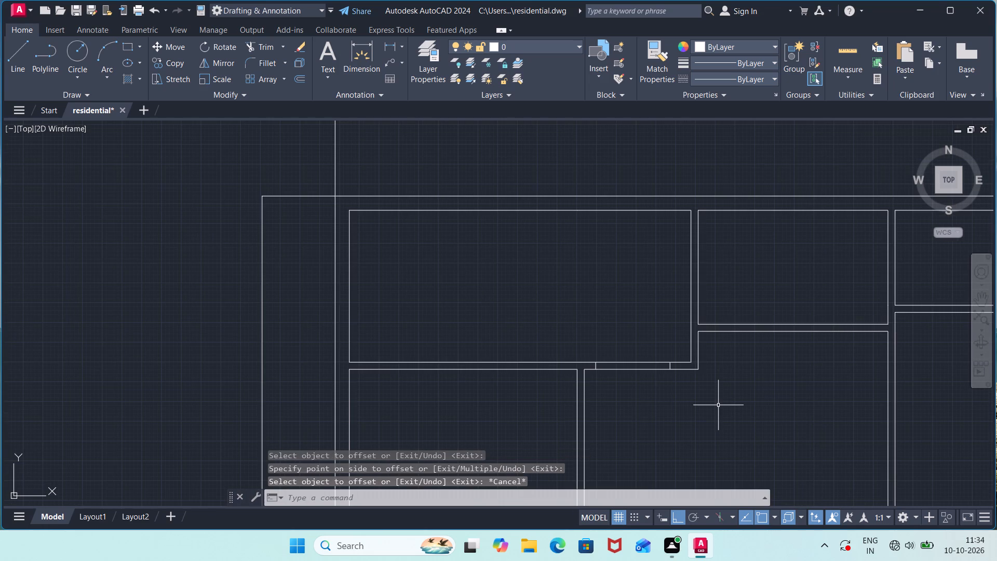
Trim both wall lines between the two jamb lines to open the doorway below the top-left room.
text(tr)
key(Return)
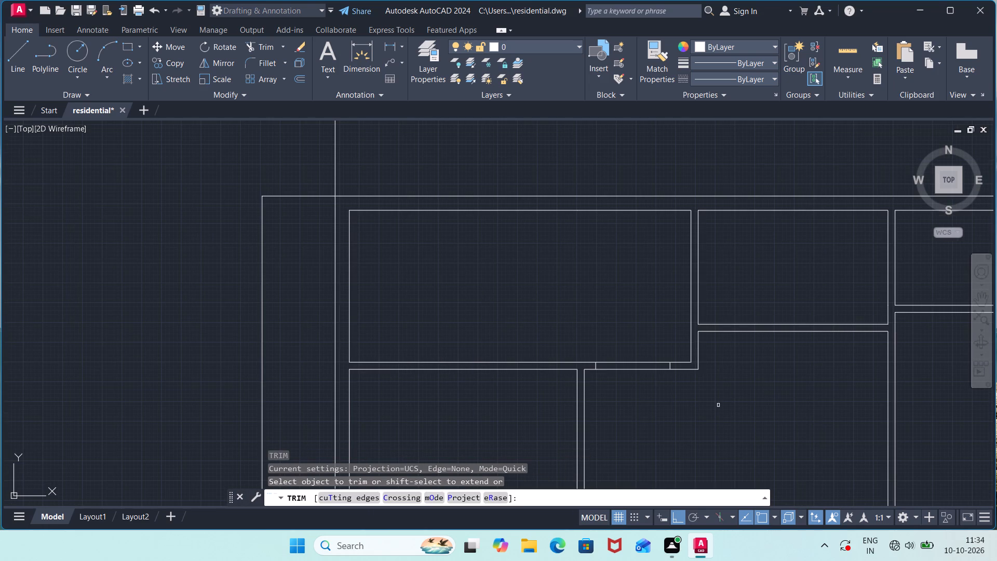
click(605, 376)
click(636, 347)
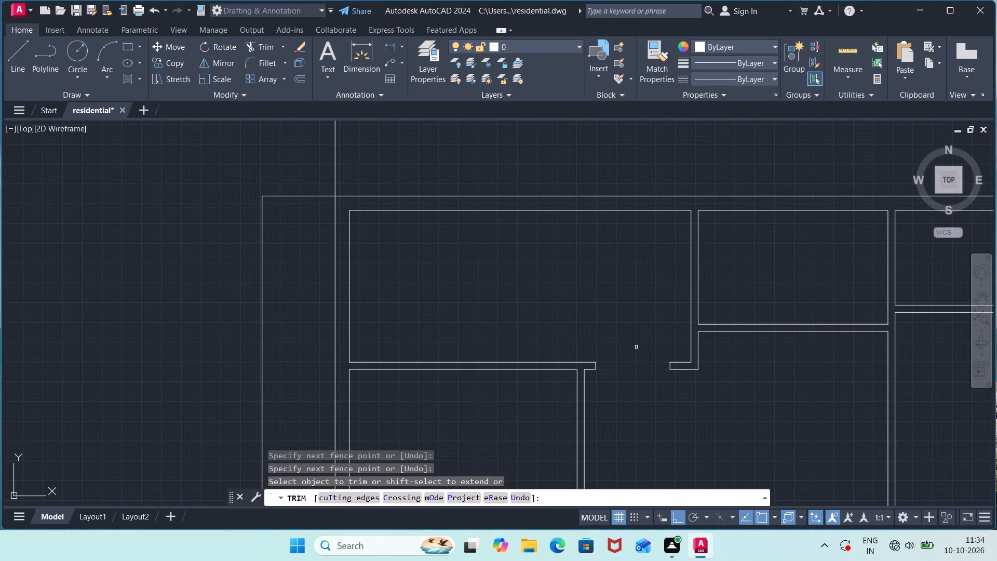
key(Escape)
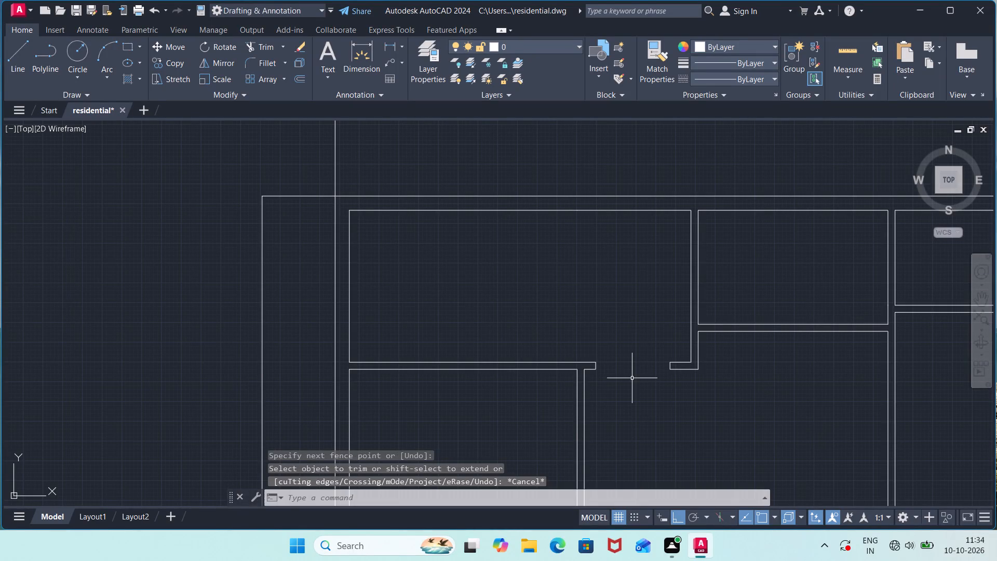
Draw a short line across the partition below the top-middle room, near the middle of its width.
key(l)
key(Return)
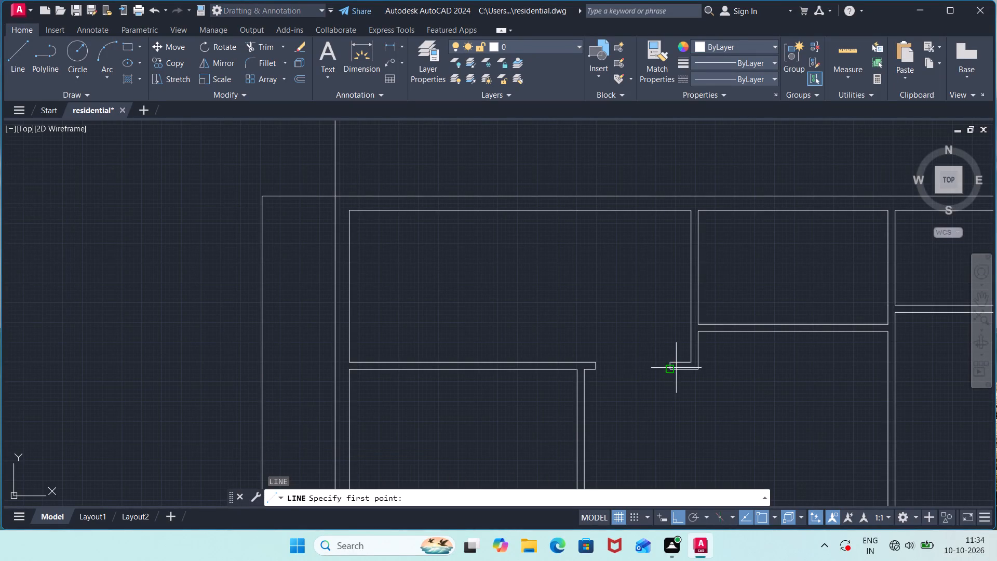
click(782, 324)
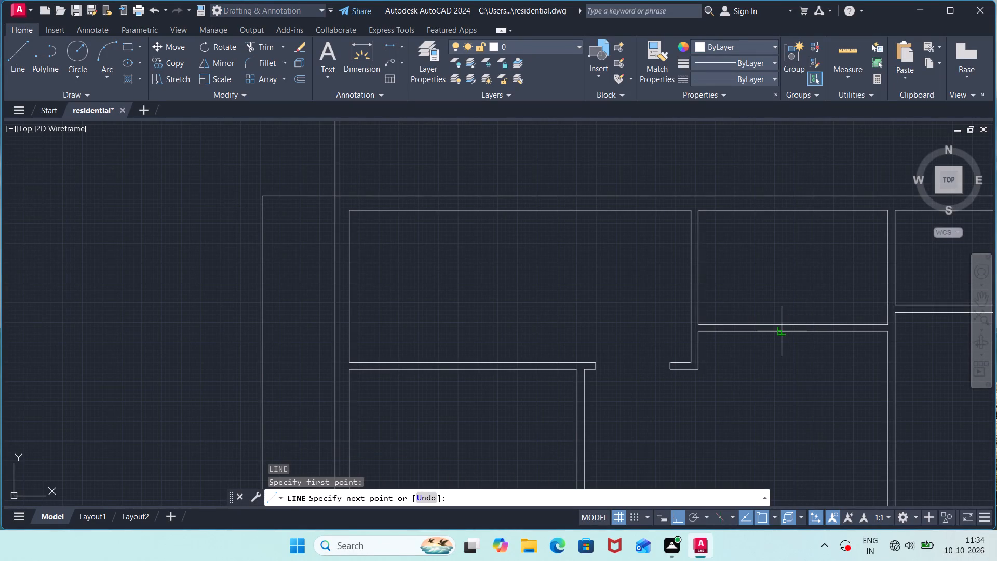
click(782, 329)
key(Escape)
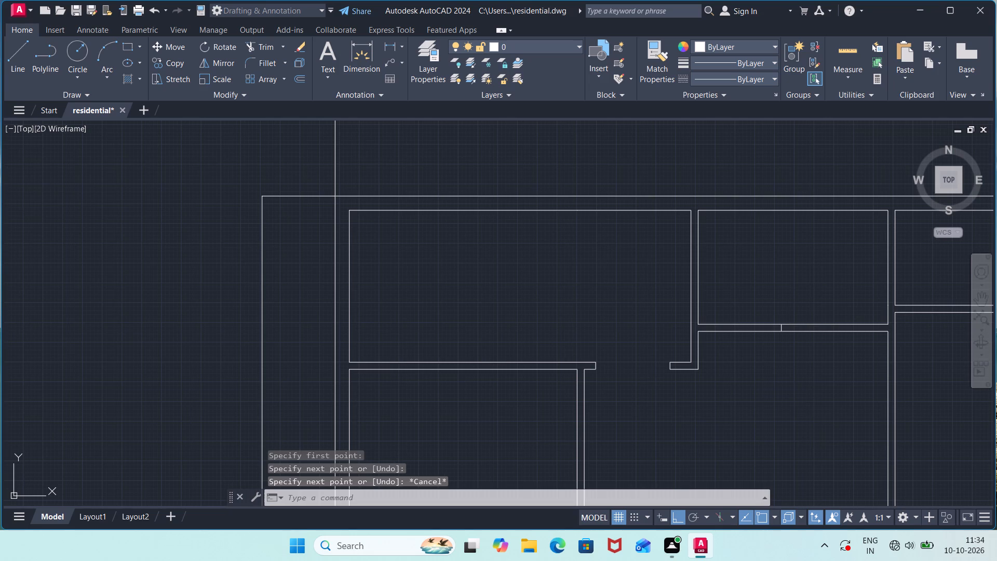
Offset the short line across the top-middle room's lower partition 3'11" to the right.
text(off)
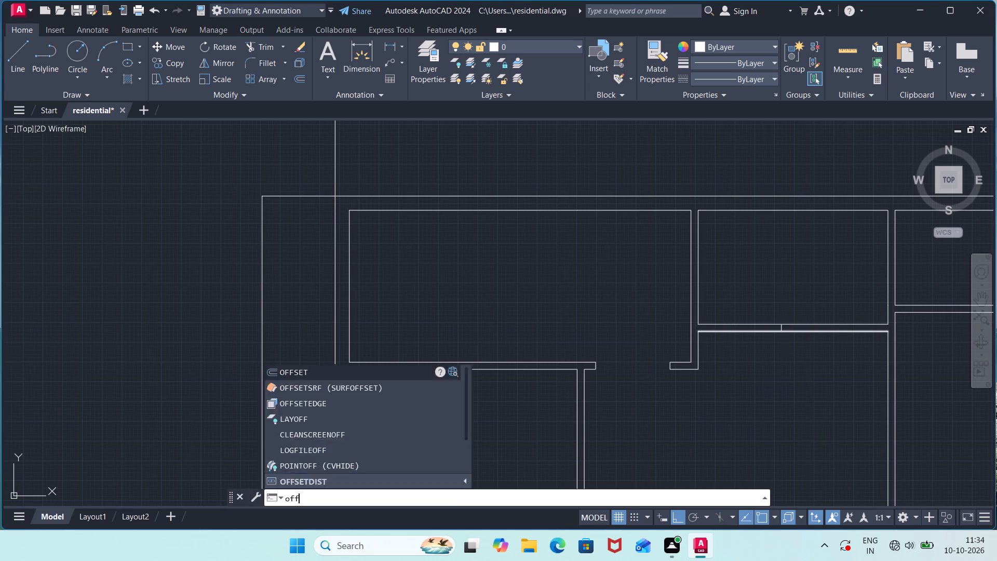
key(Return)
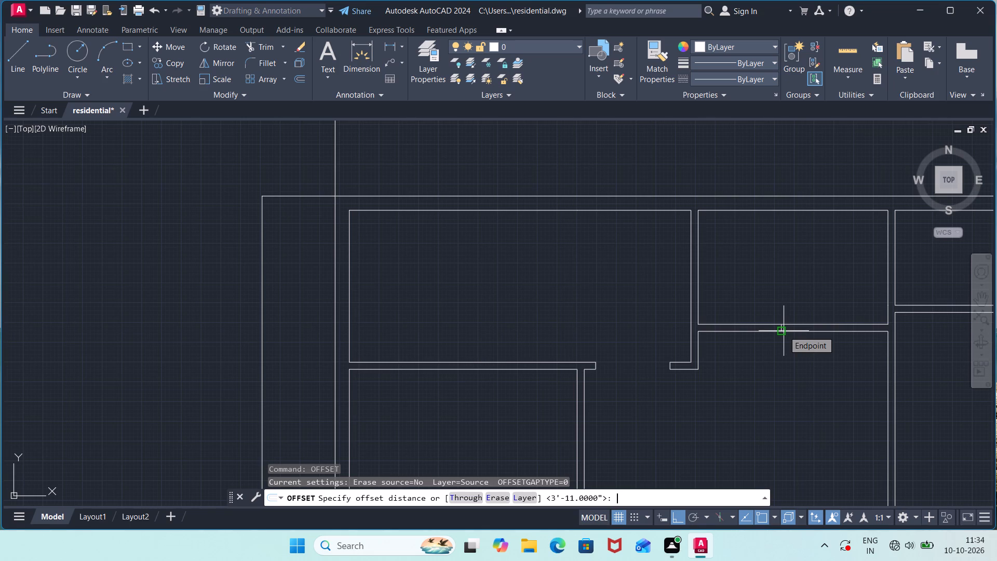
scroll(801, 377, down, 1)
middle_drag(805, 379, 669, 385)
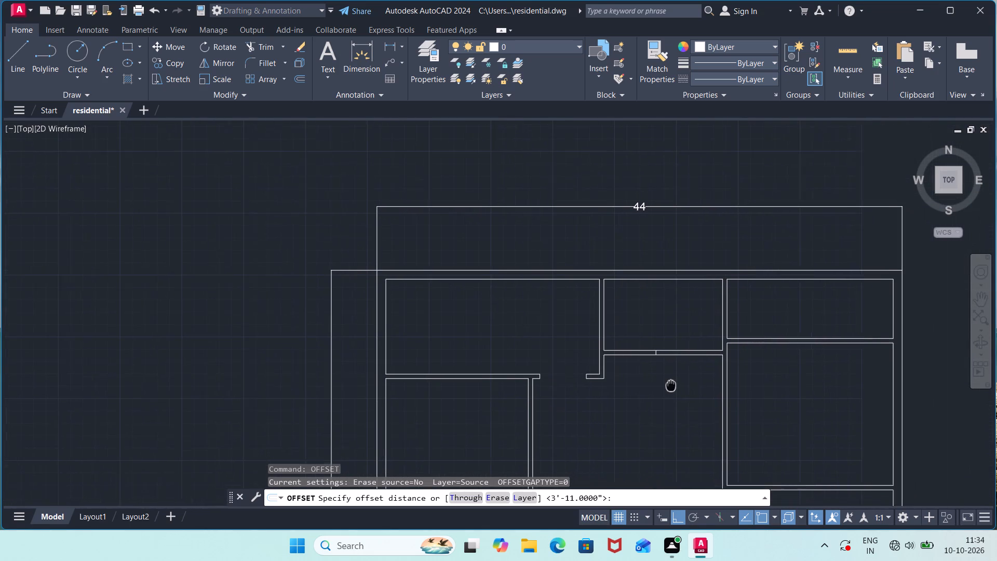
middle_drag(669, 385, 667, 385)
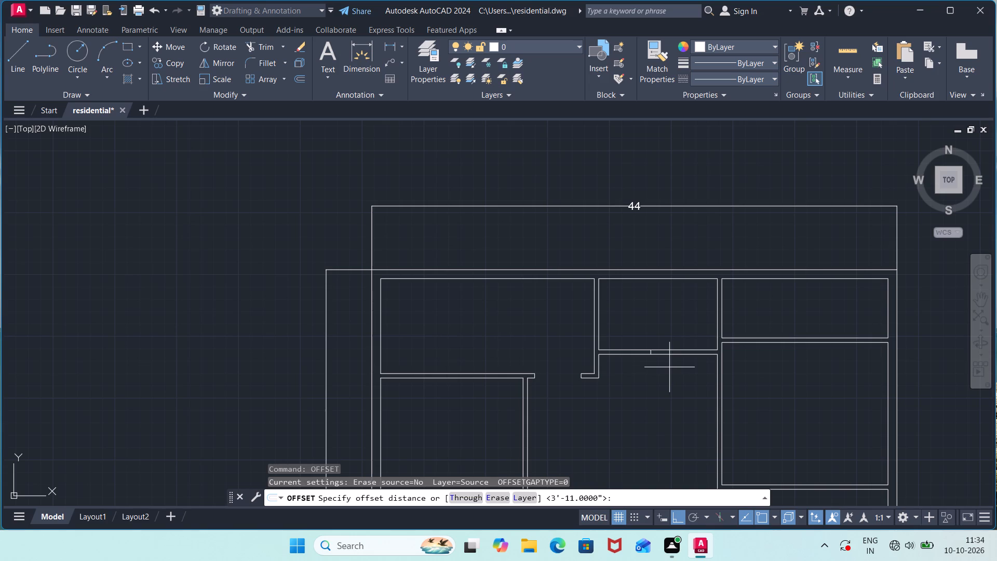
key(Return)
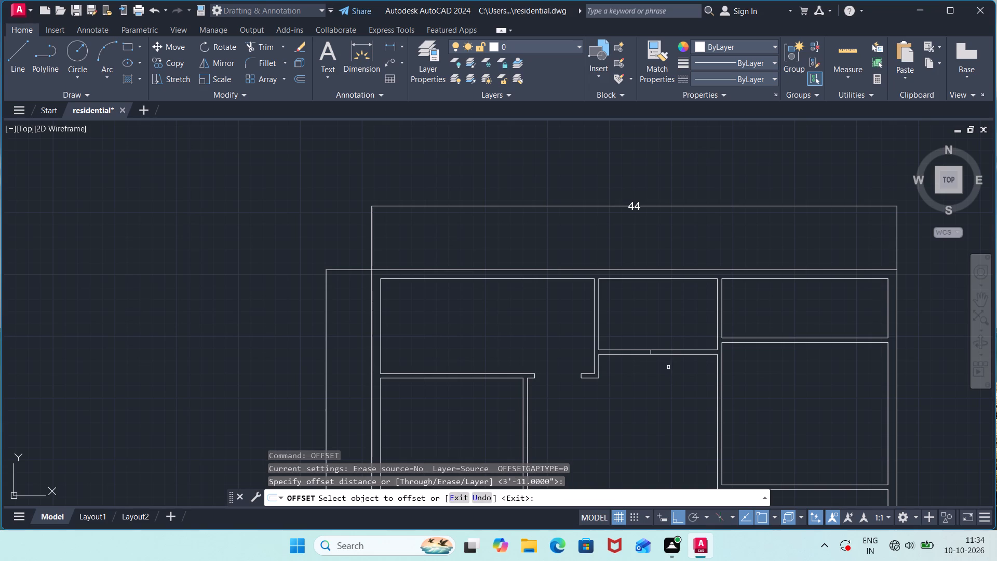
scroll(651, 351, up, 2)
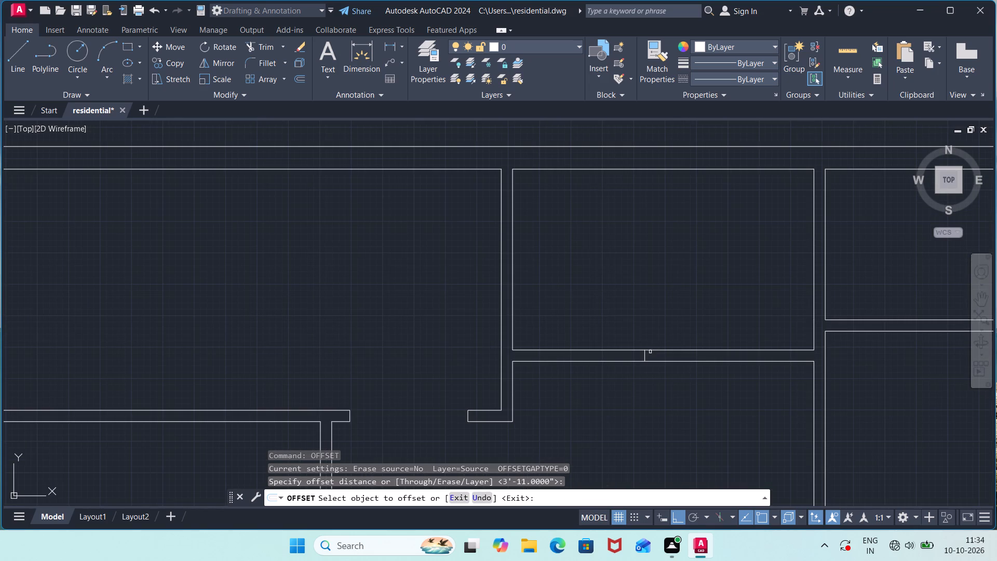
click(646, 355)
click(699, 356)
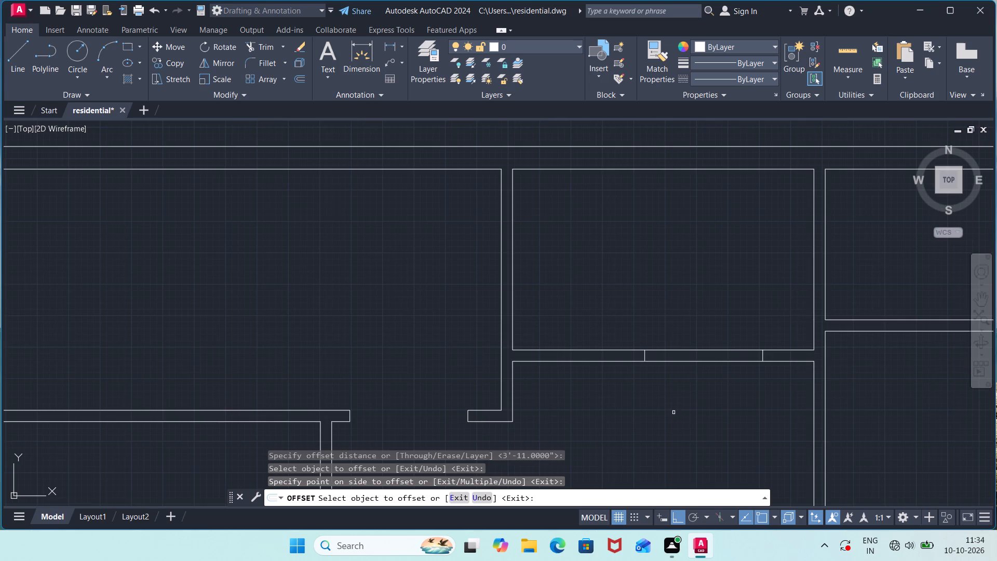
scroll(673, 416, down, 1)
key(Escape)
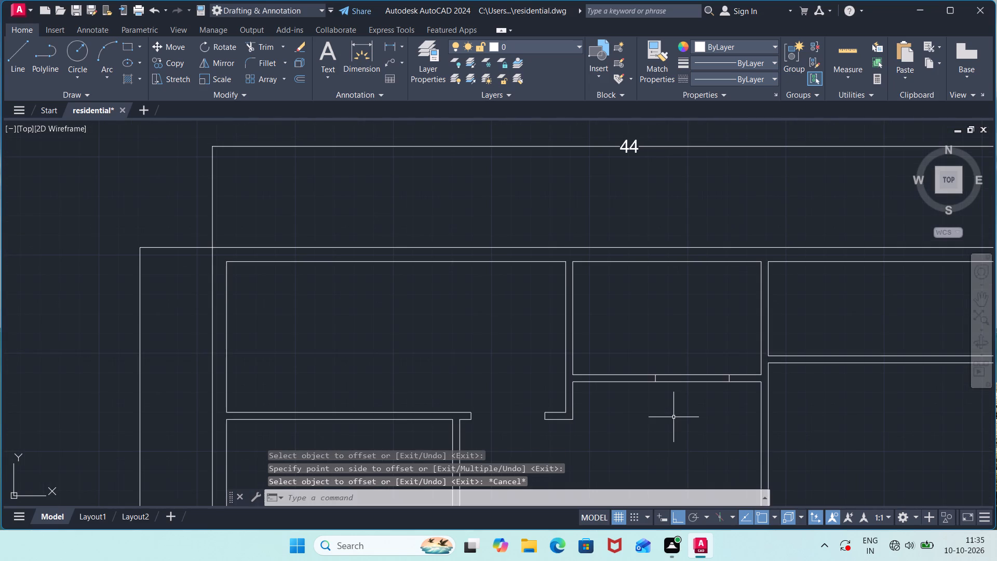
Trim both wall lines between the two jamb lines to open the doorway below the top-middle room.
text(tr)
key(Return)
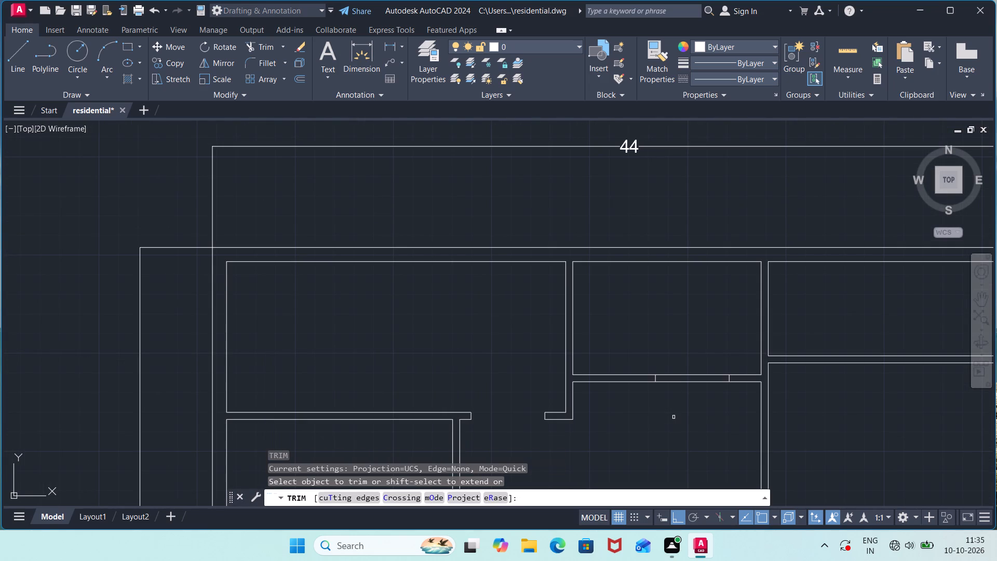
click(682, 408)
click(704, 351)
scroll(699, 402, down, 2)
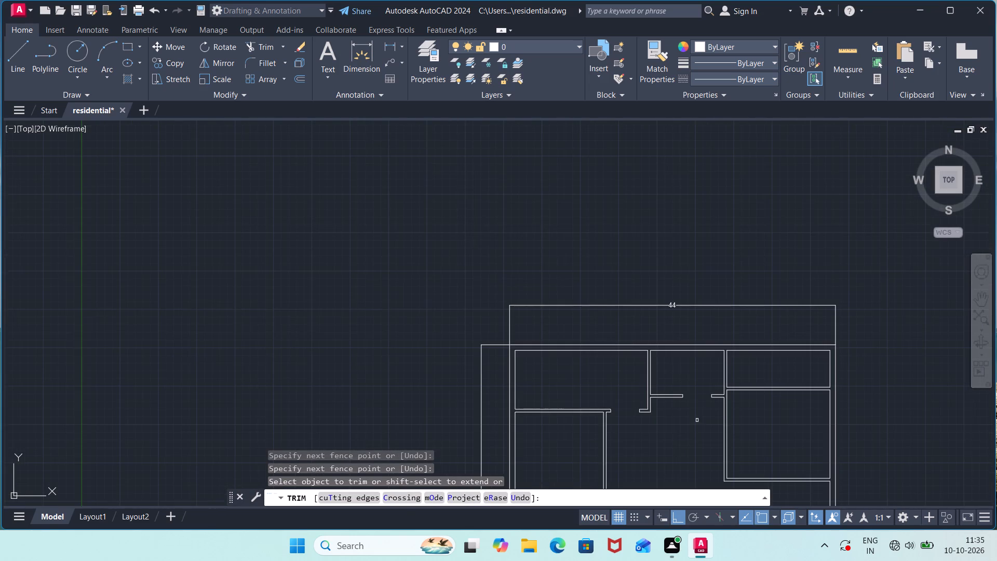
middle_drag(694, 426, 666, 372)
key(Escape)
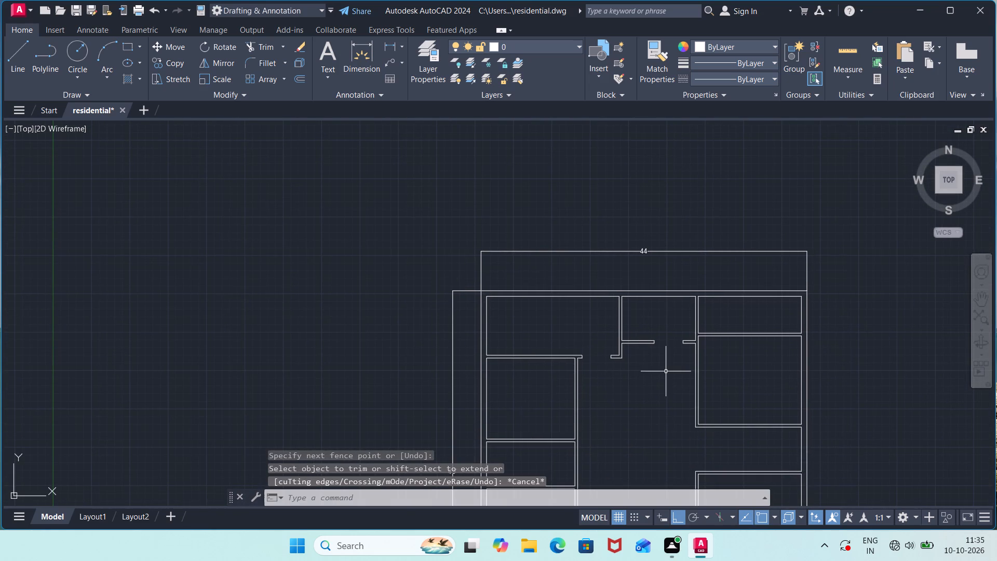
Draw a short line across the partition below the top-right room, right of the middle of its width.
key(l)
key(Return)
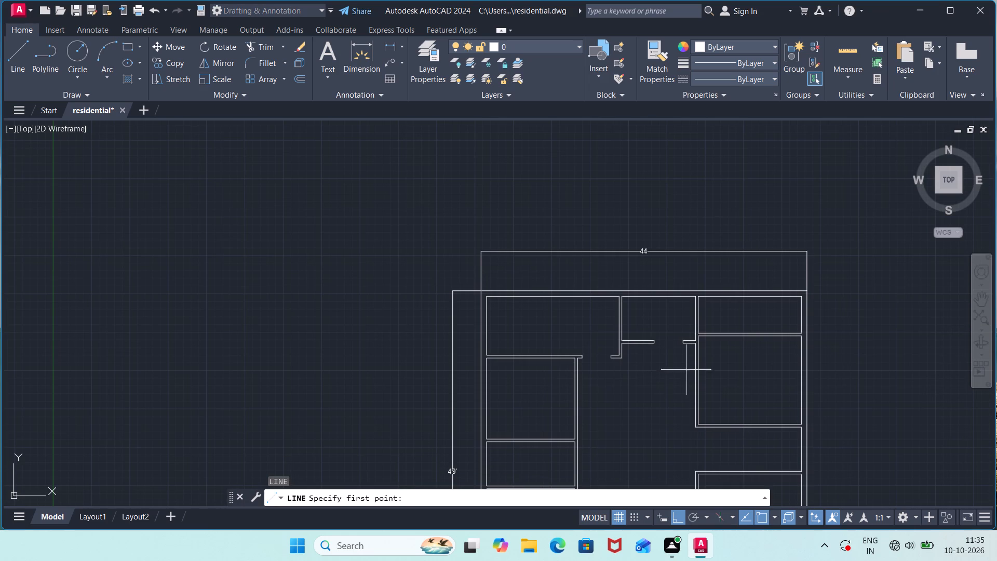
scroll(717, 339, up, 3)
middle_drag(859, 320, 754, 339)
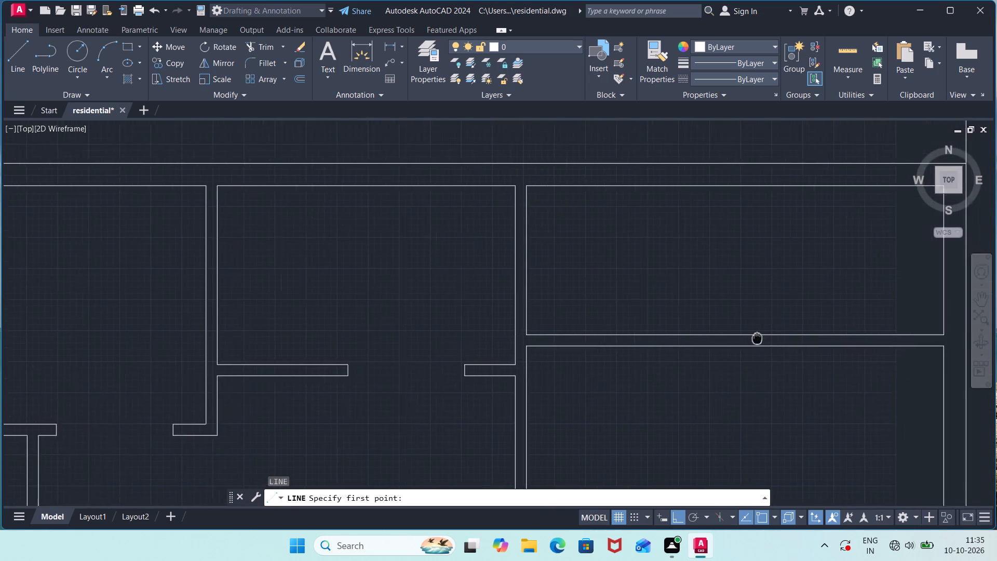
middle_drag(754, 339, 602, 341)
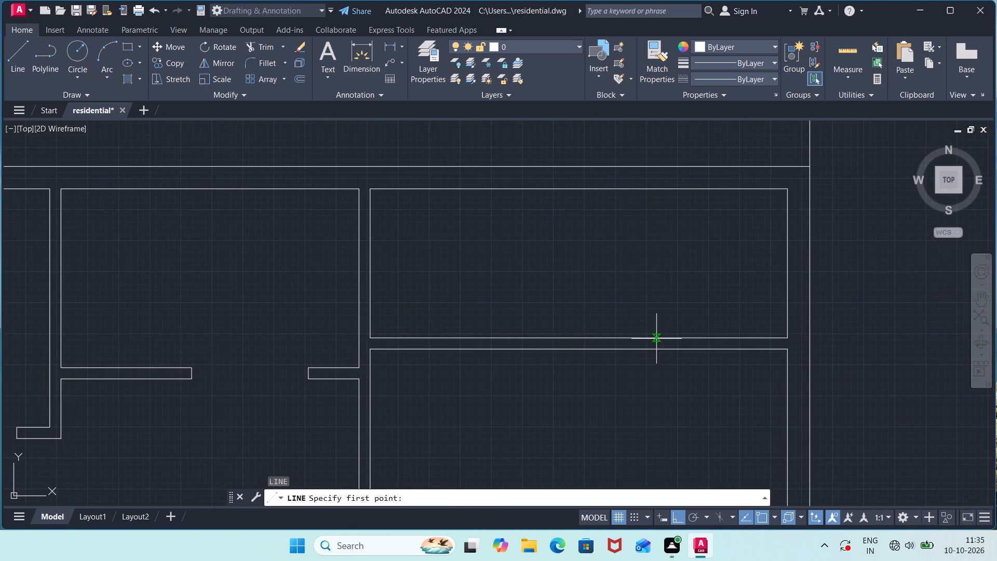
click(648, 338)
click(646, 348)
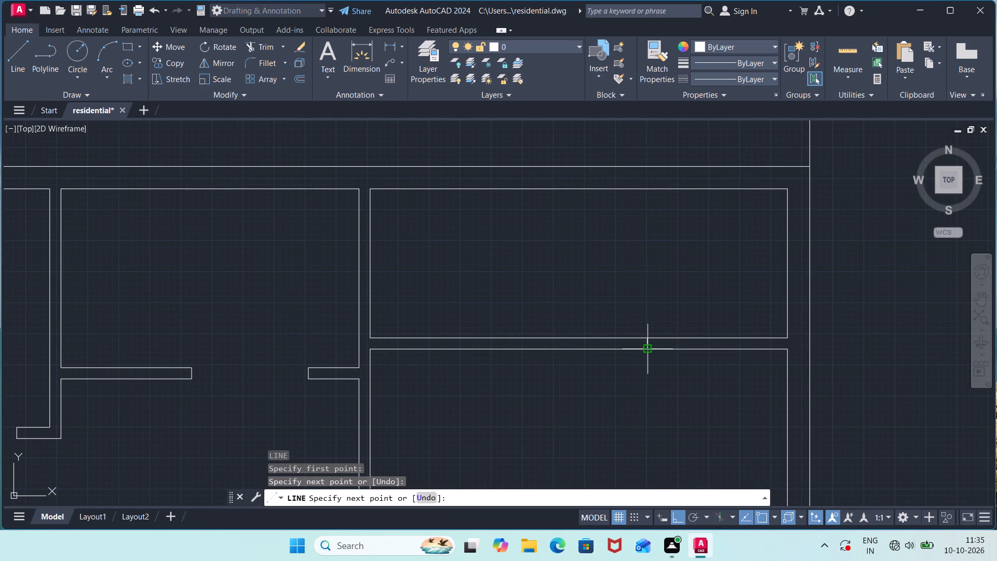
key(Escape)
Offset the short line across the top-right room's lower partition 2'11" to the right.
text(off)
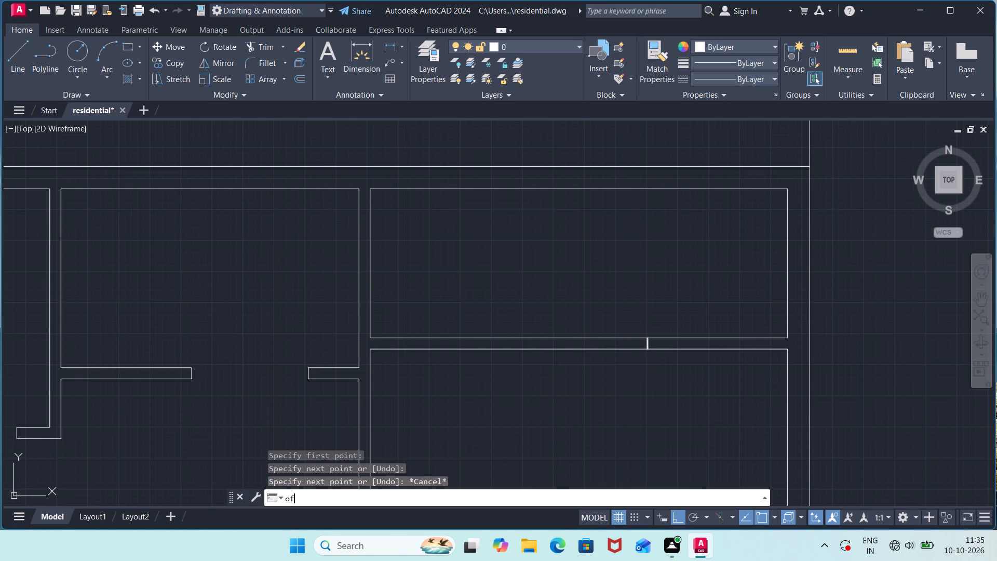
key(Return)
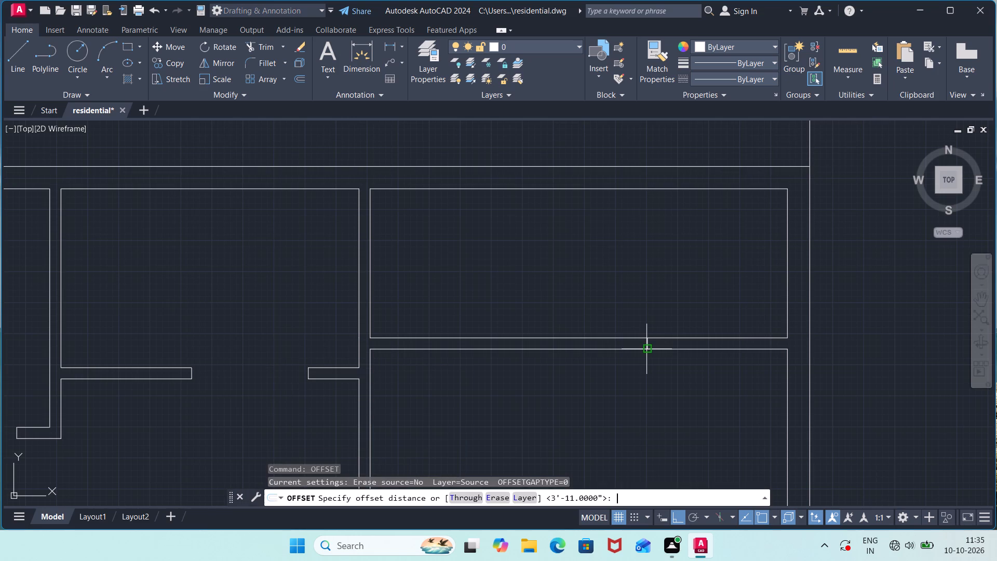
text(2'11")
key(Return)
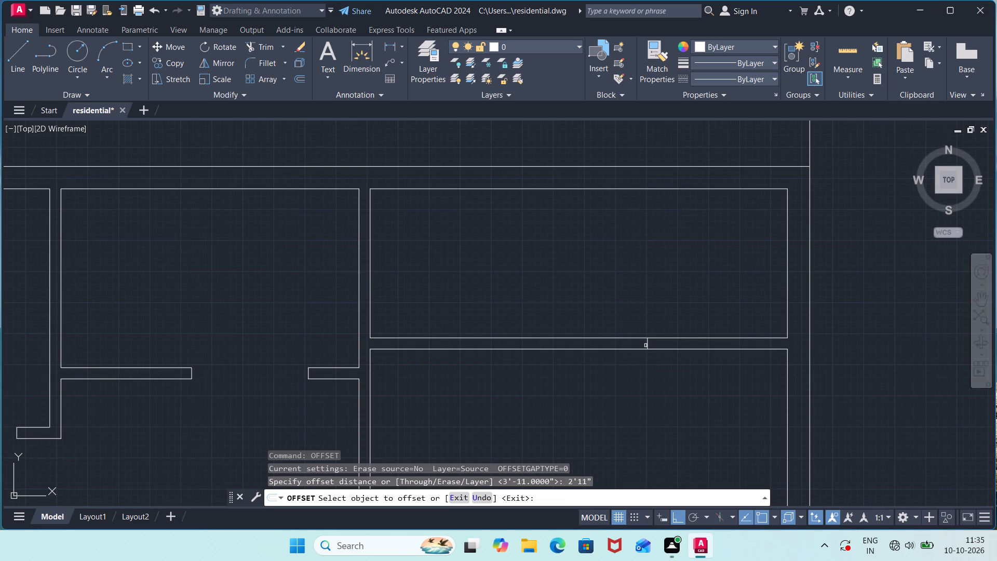
click(648, 344)
click(710, 346)
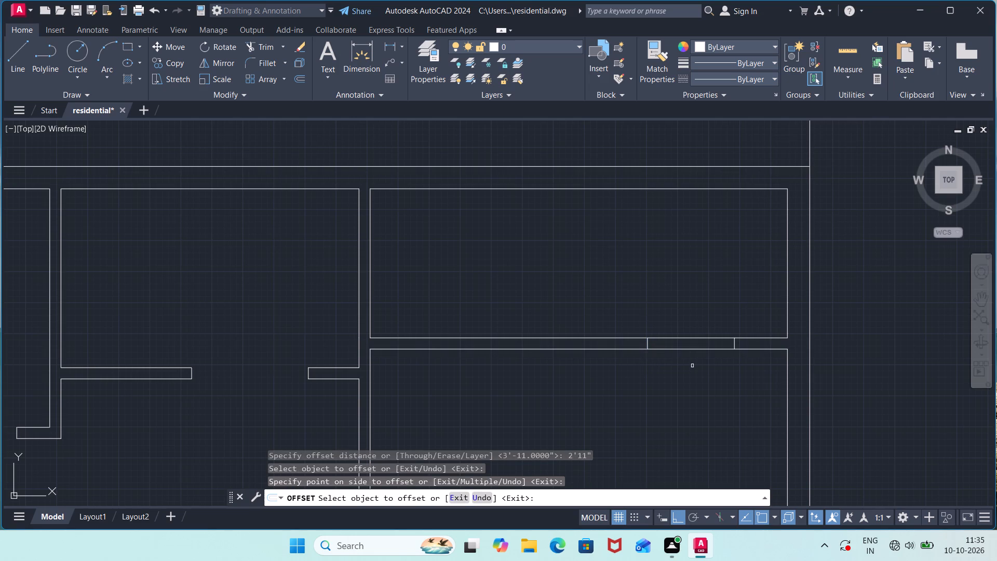
key(Escape)
Trim both wall lines between the two jamb lines to open the doorway below the top-right room.
text(tr)
key(Return)
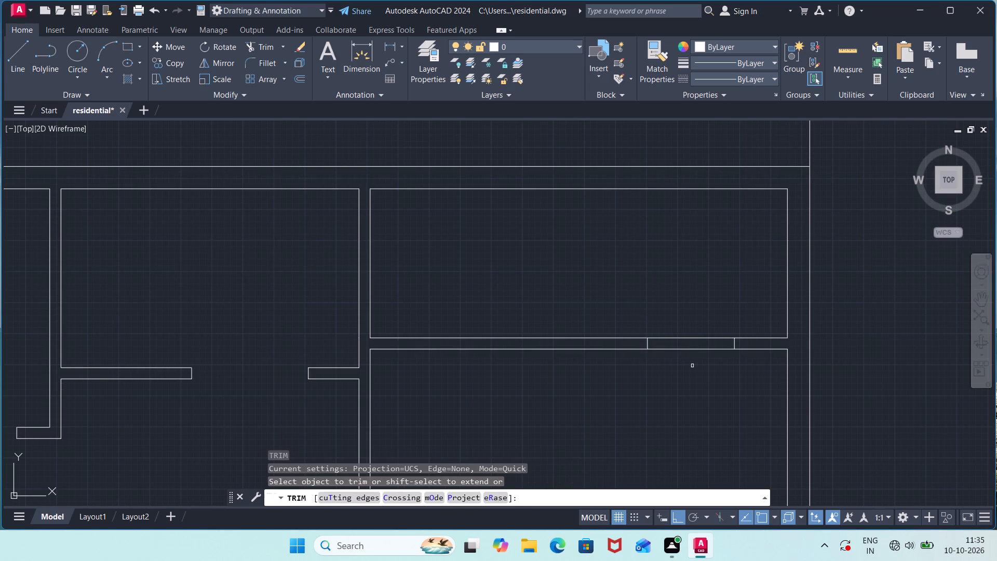
click(720, 319)
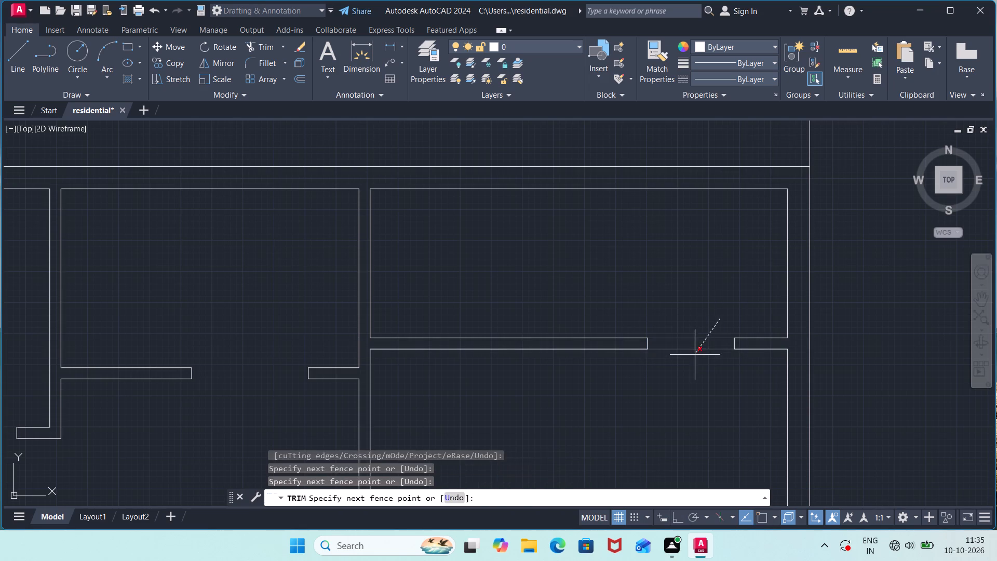
click(690, 371)
scroll(678, 393, down, 3)
middle_drag(649, 398, 650, 339)
key(Escape)
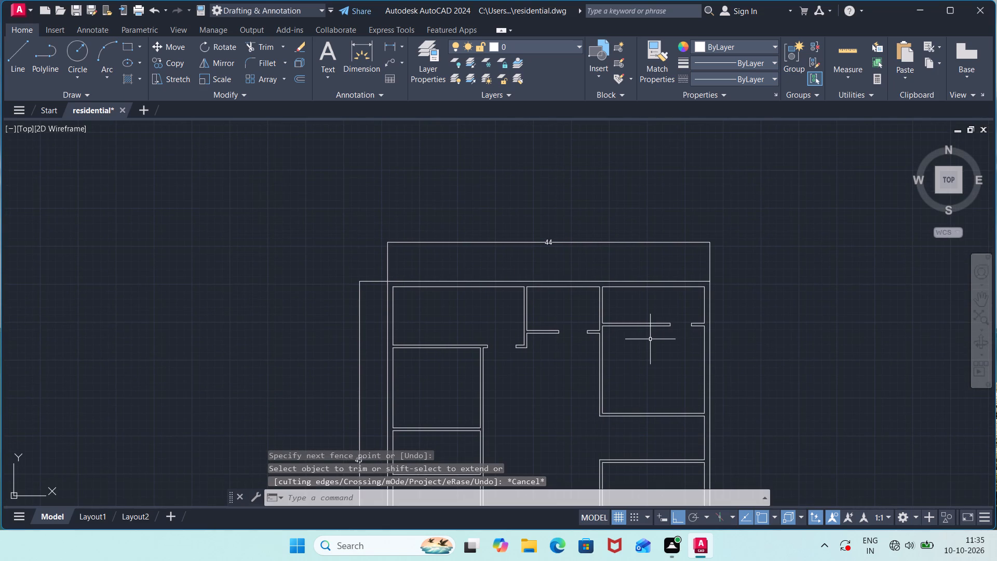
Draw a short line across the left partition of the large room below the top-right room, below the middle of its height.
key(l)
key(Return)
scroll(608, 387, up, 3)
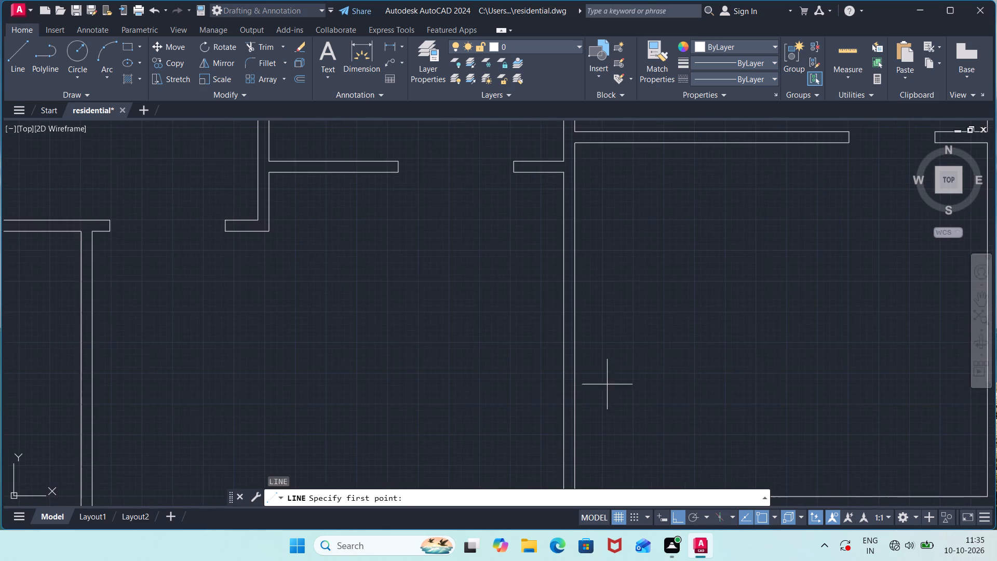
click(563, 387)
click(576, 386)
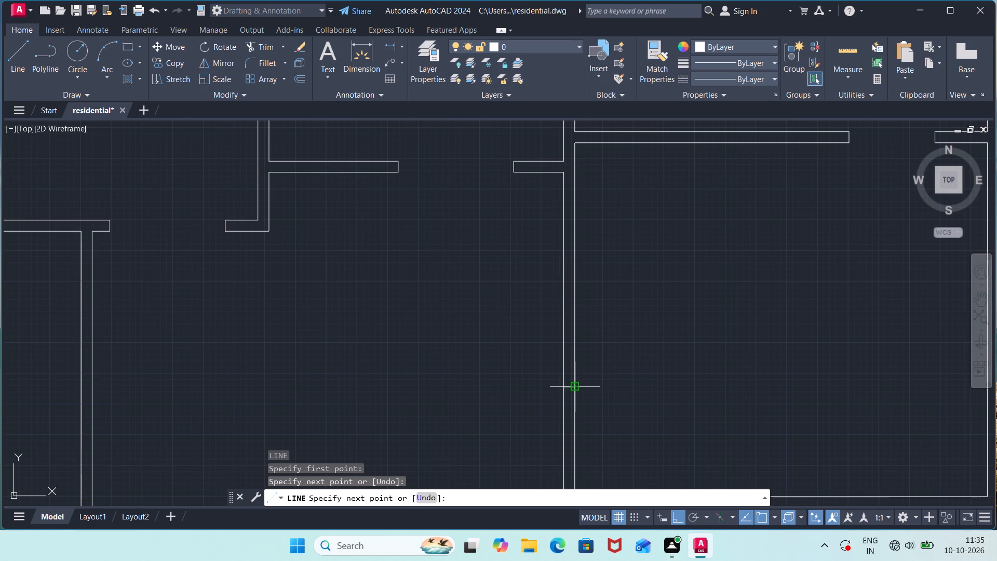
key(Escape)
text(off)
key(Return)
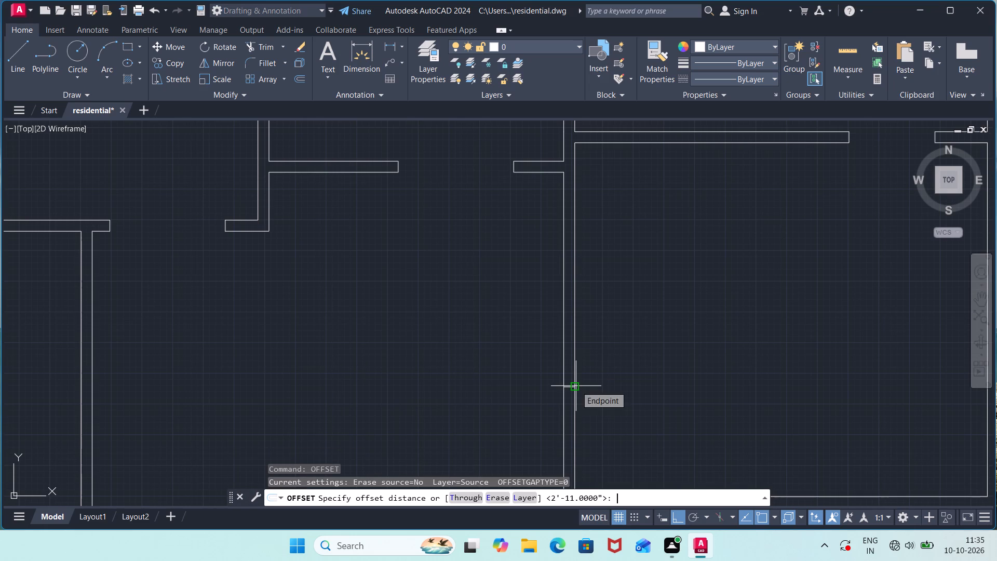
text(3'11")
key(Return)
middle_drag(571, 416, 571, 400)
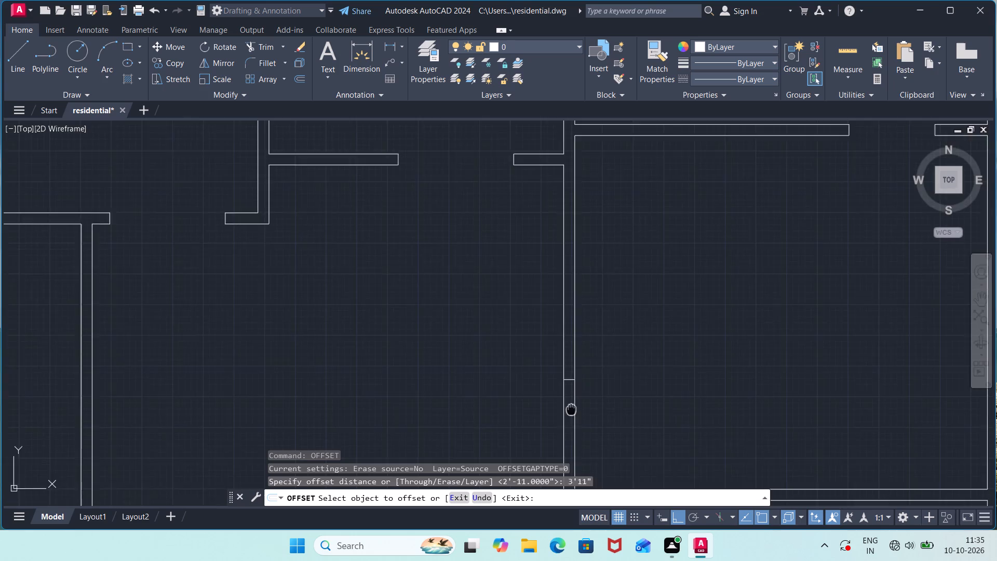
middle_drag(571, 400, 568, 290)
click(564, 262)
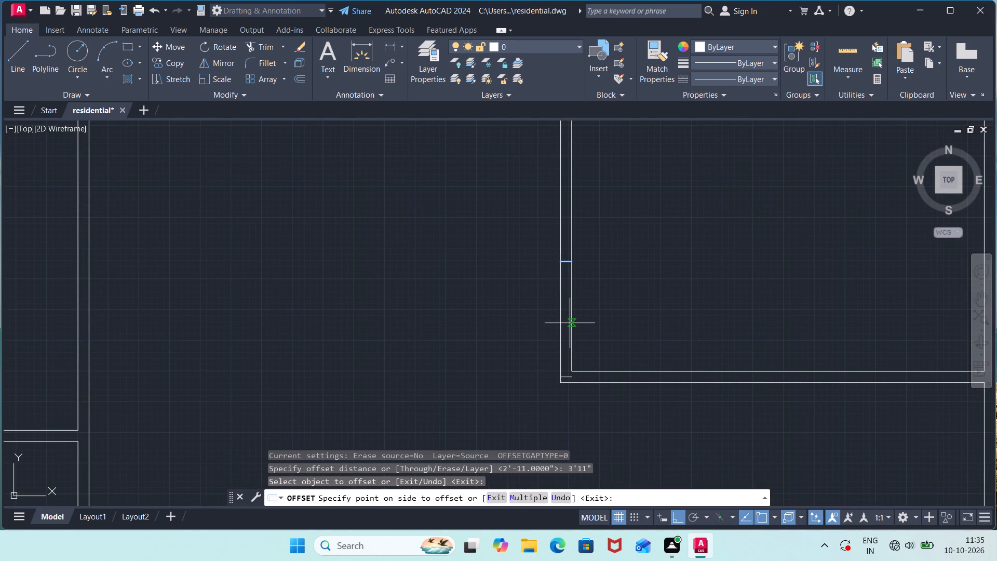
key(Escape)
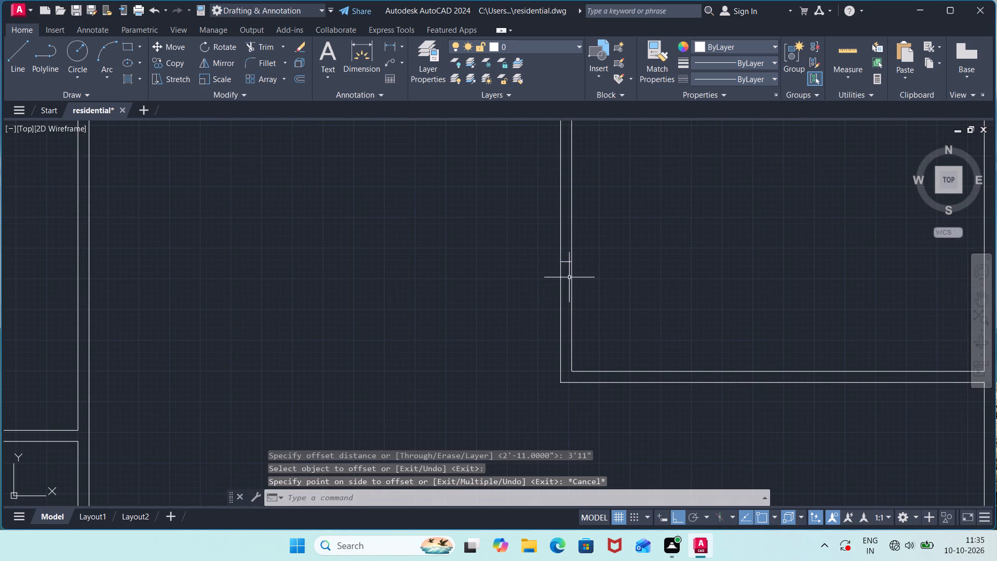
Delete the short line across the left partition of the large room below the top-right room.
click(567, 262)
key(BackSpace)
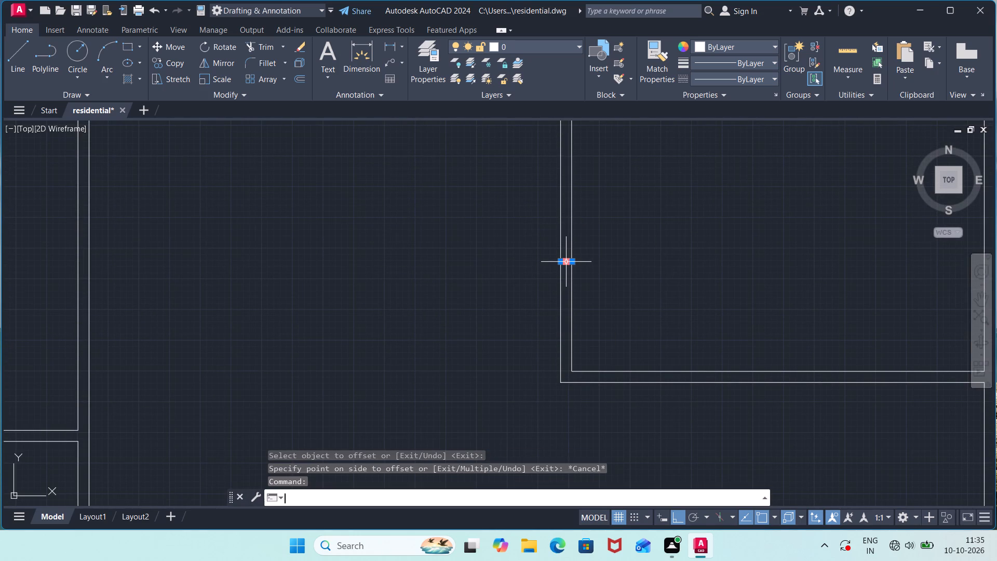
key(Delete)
Draw a short line across the left partition of the large room below the top-right room, near the middle of its height.
key(l)
key(Return)
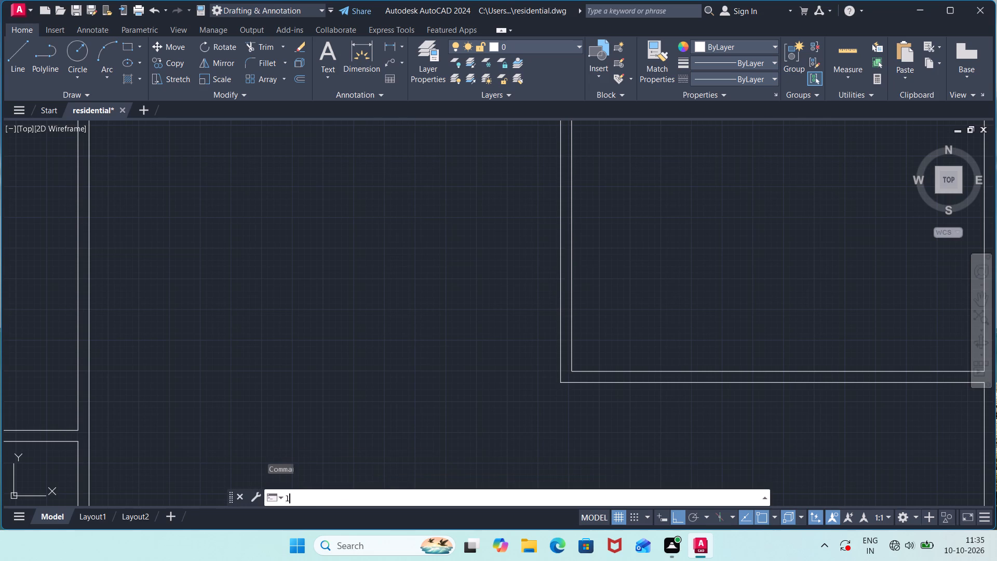
click(561, 188)
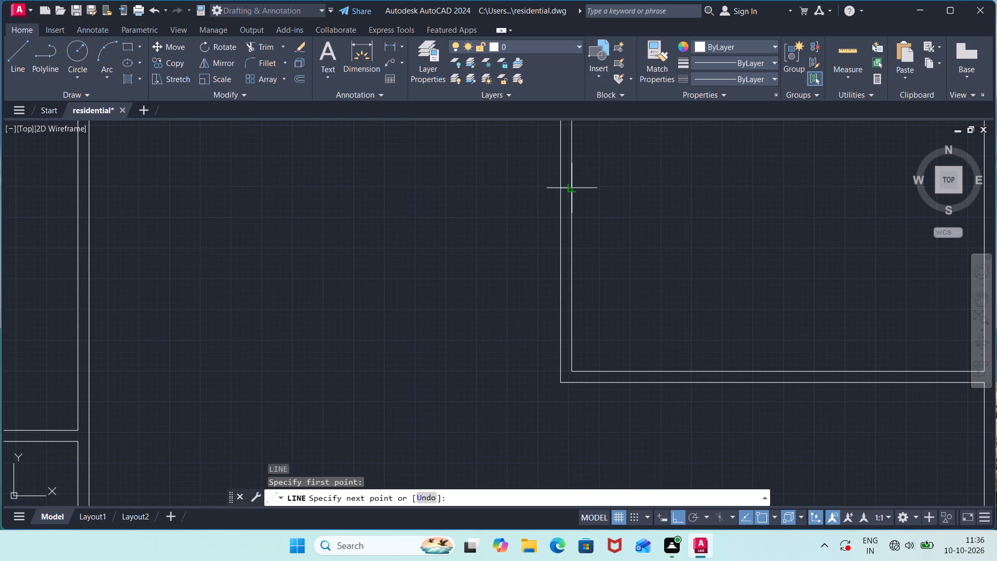
click(572, 190)
key(Escape)
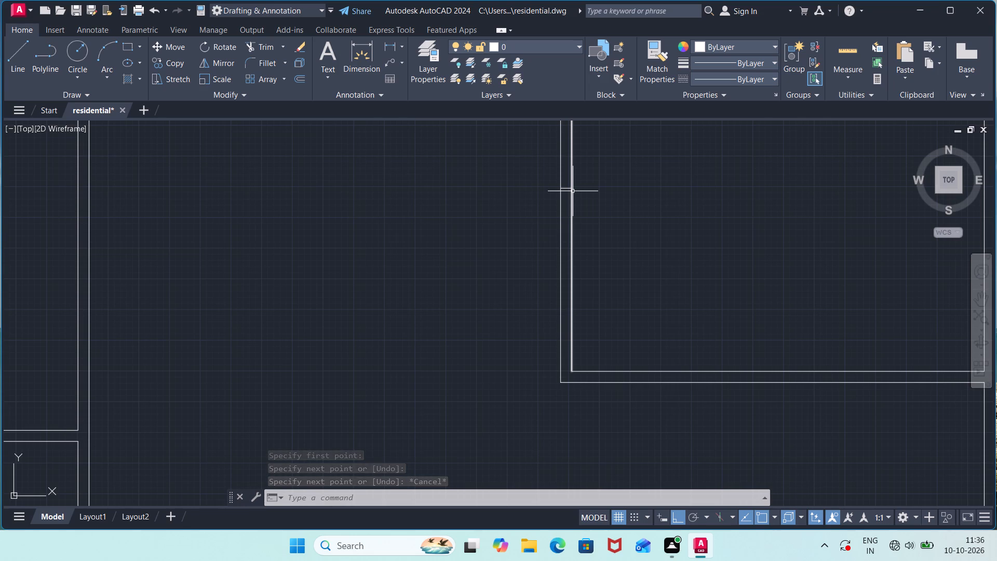
Offset the short line across the large right-hand room's left partition 3'11" downward.
text(off)
key(Return)
key(Return)
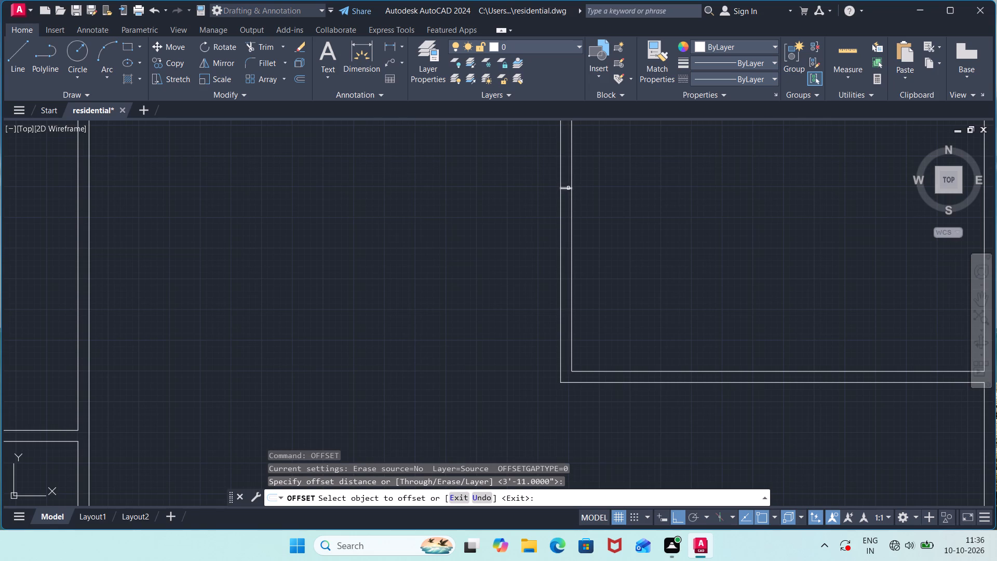
click(568, 188)
click(560, 242)
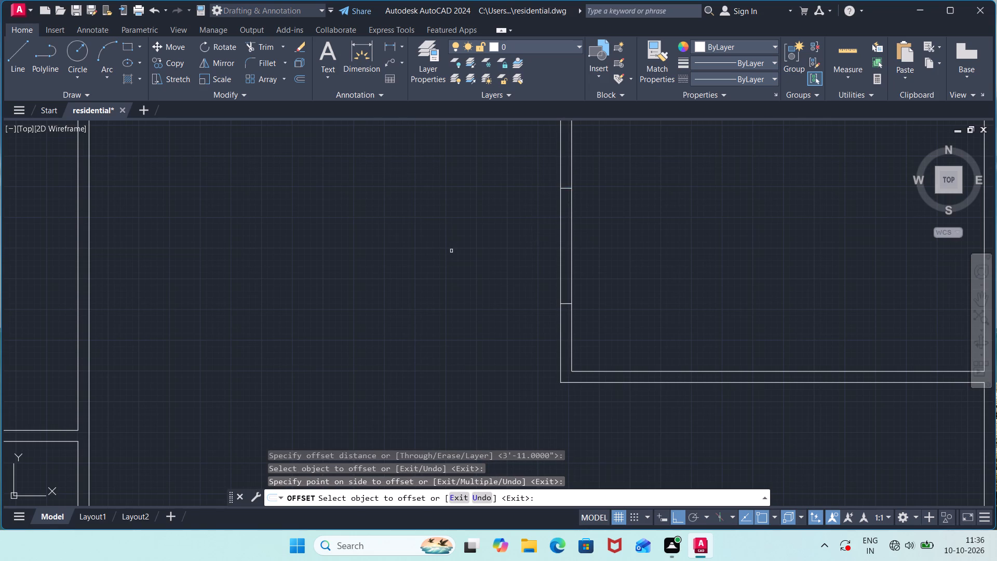
key(Escape)
Trim both wall lines between the two jamb lines to open the doorway in the large right-hand room's left partition.
text(tr)
key(Return)
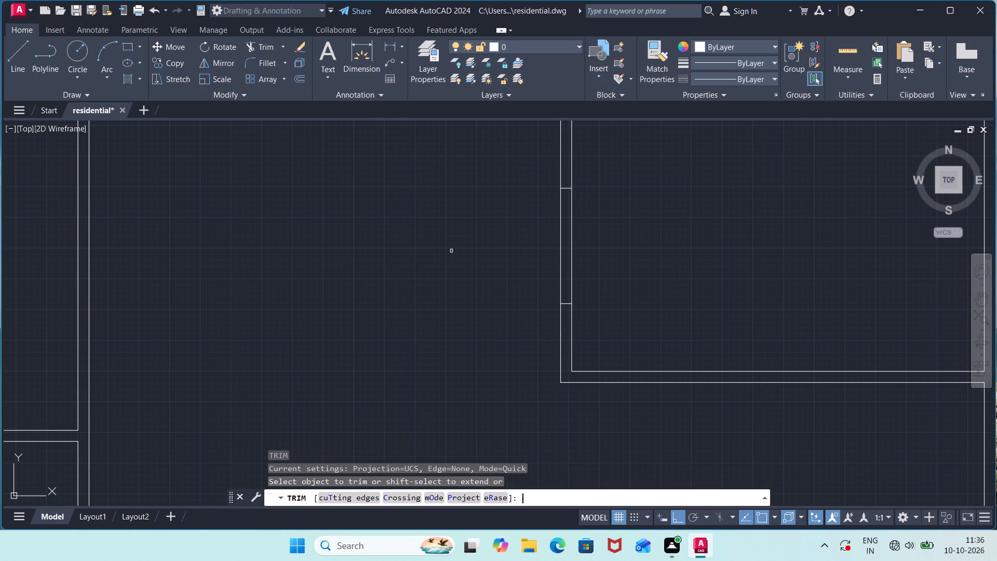
click(599, 256)
click(461, 298)
scroll(449, 326, down, 2)
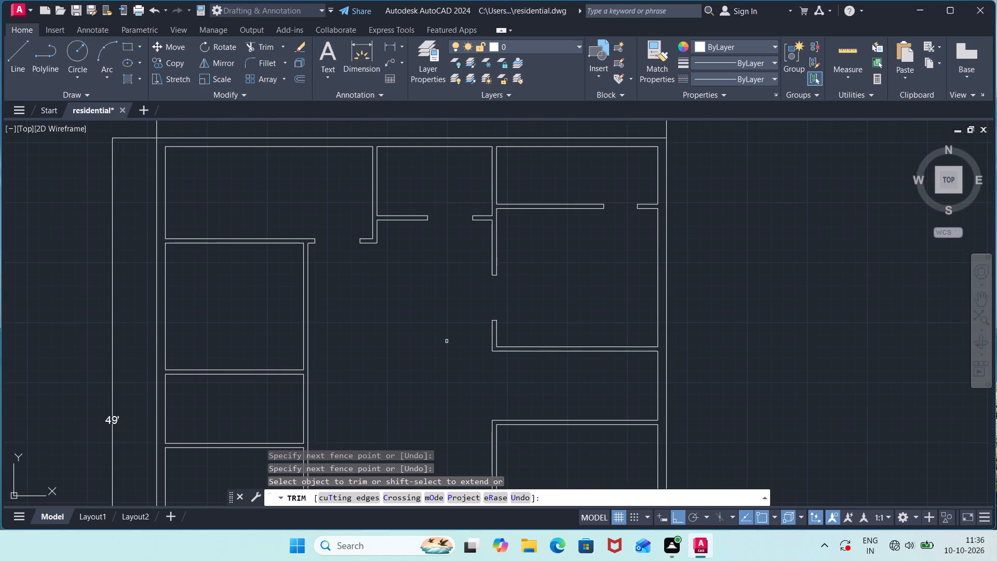
middle_drag(451, 364, 471, 266)
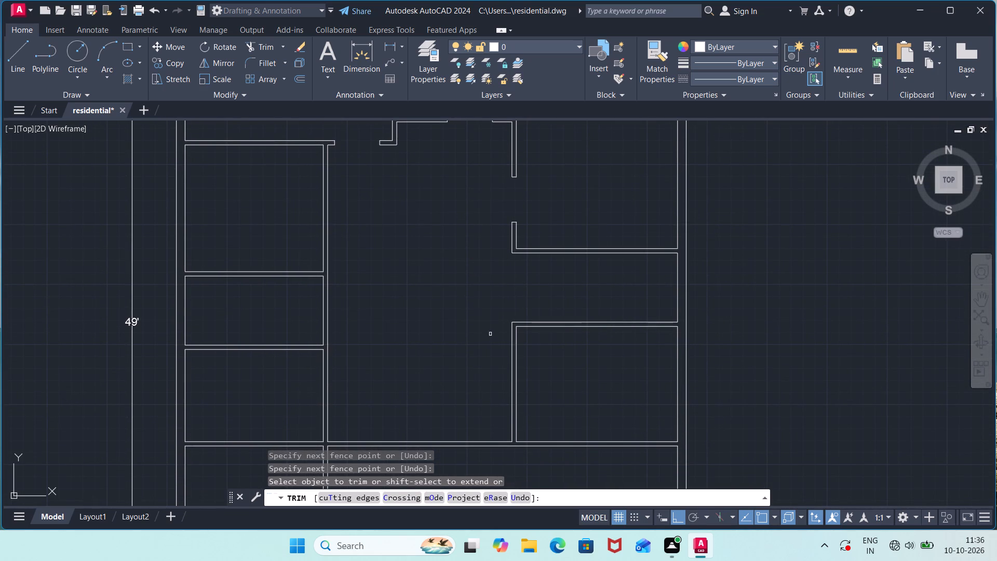
middle_drag(483, 391, 470, 305)
key(Escape)
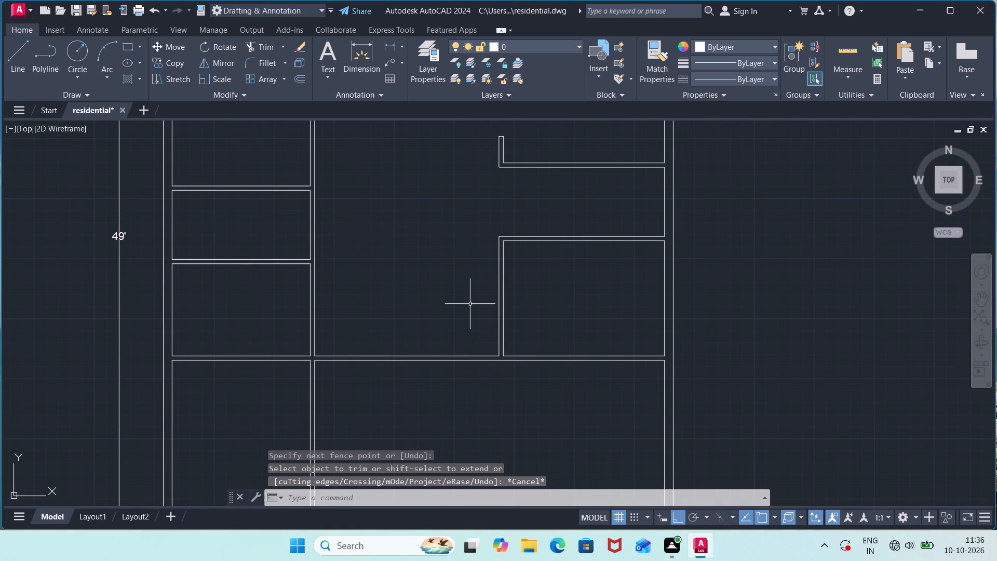
Draw a short line across the left partition of the lower-right room, about a third of the way down its height.
key(l)
key(Return)
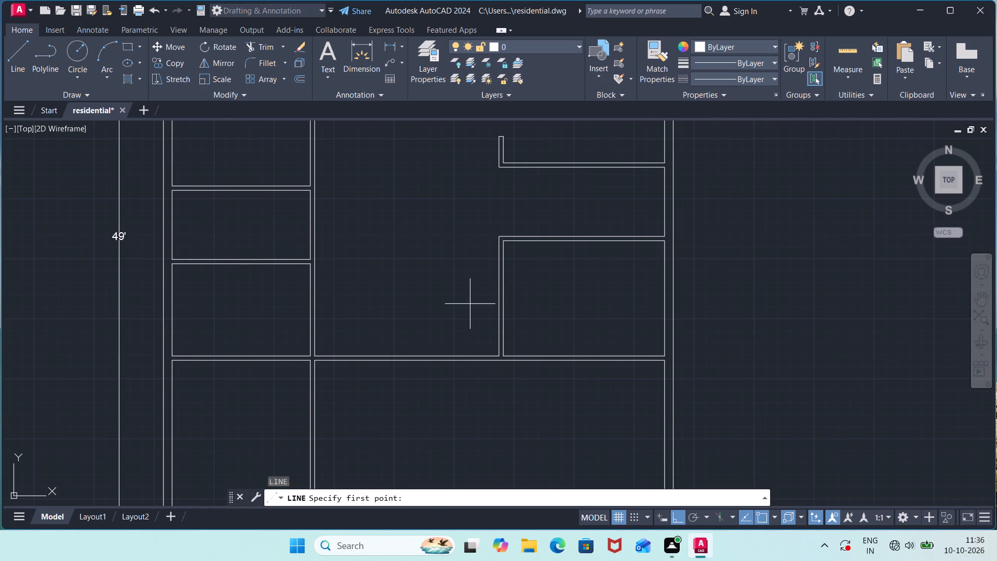
scroll(490, 306, up, 3)
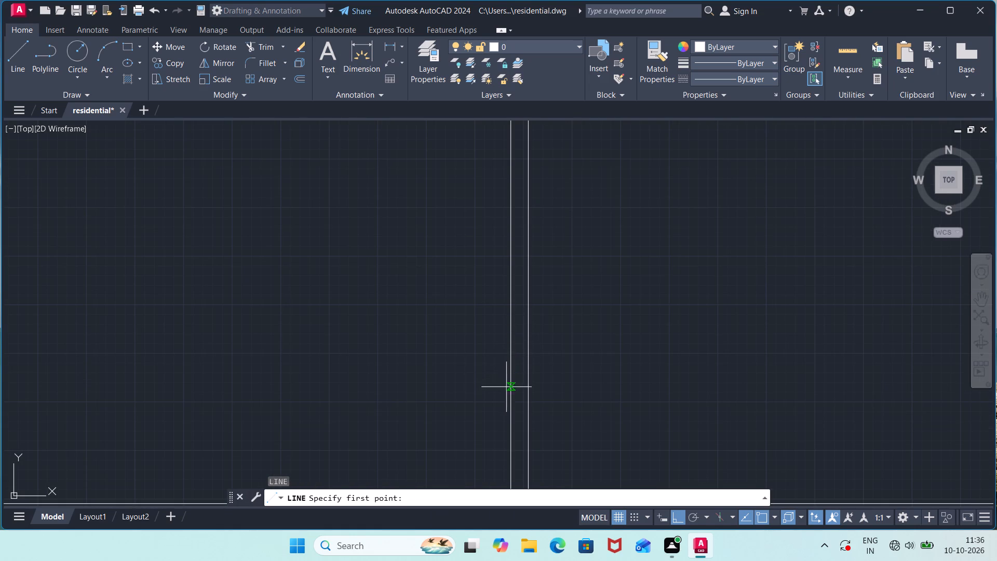
scroll(513, 386, down, 2)
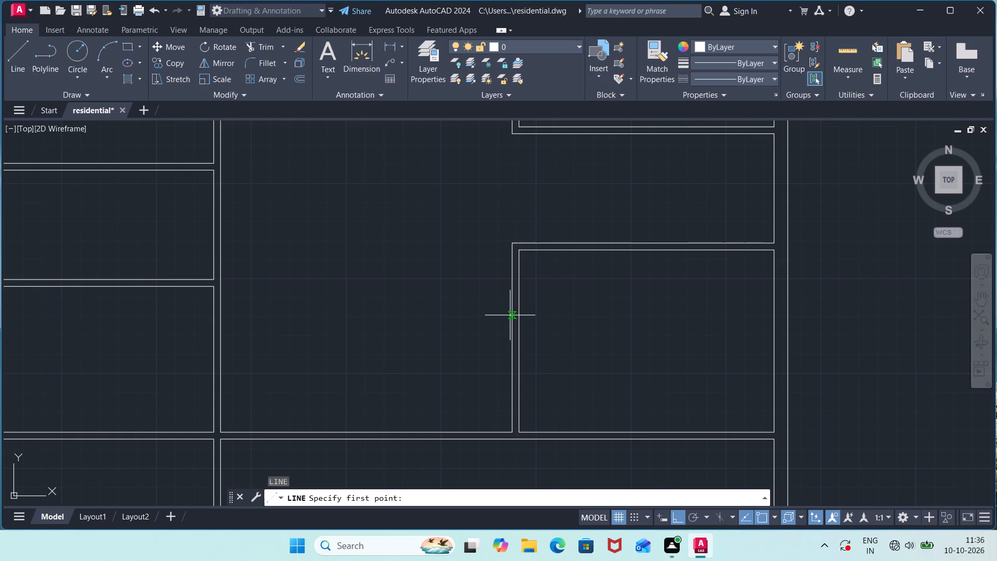
click(510, 315)
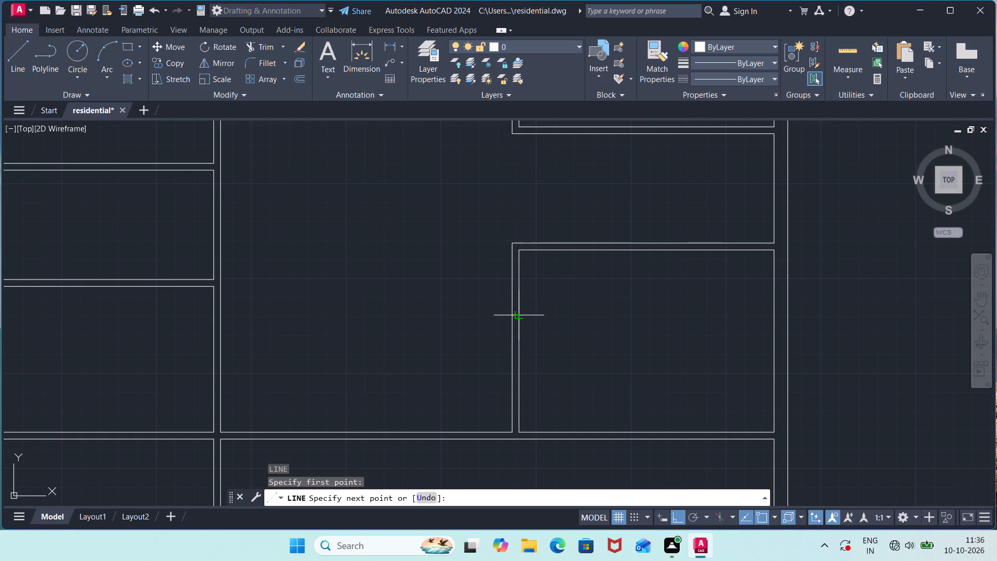
click(519, 313)
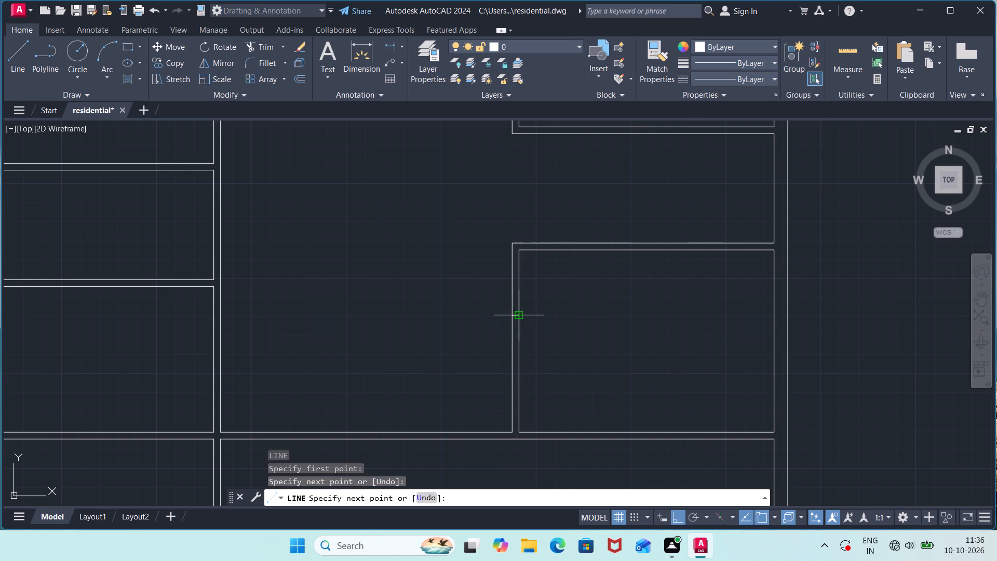
scroll(518, 321, down, 1)
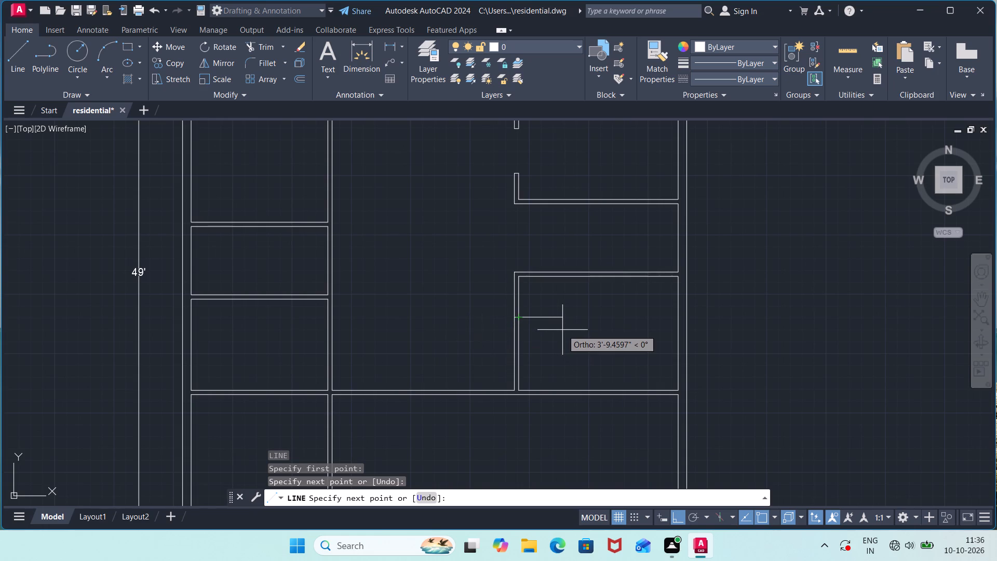
key(Escape)
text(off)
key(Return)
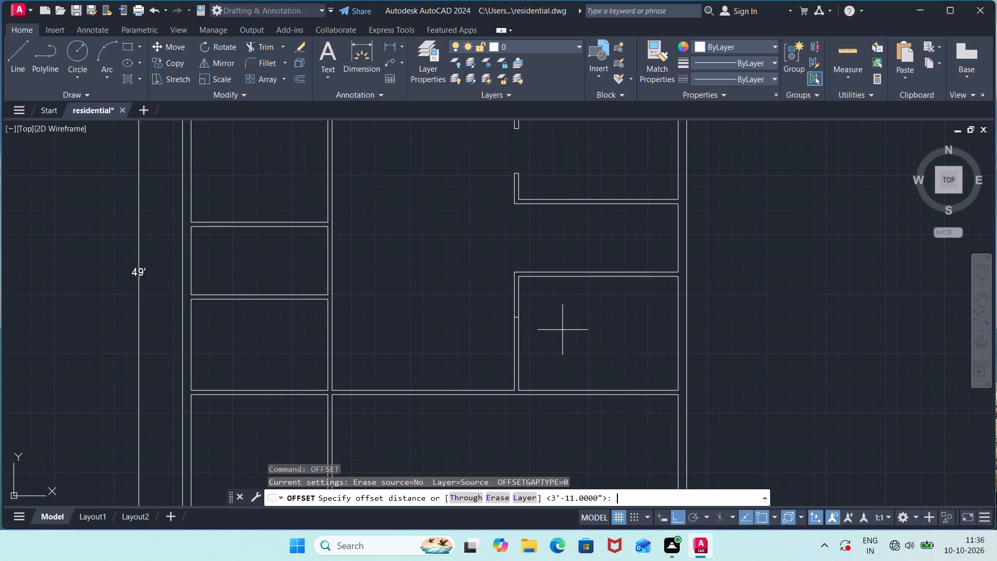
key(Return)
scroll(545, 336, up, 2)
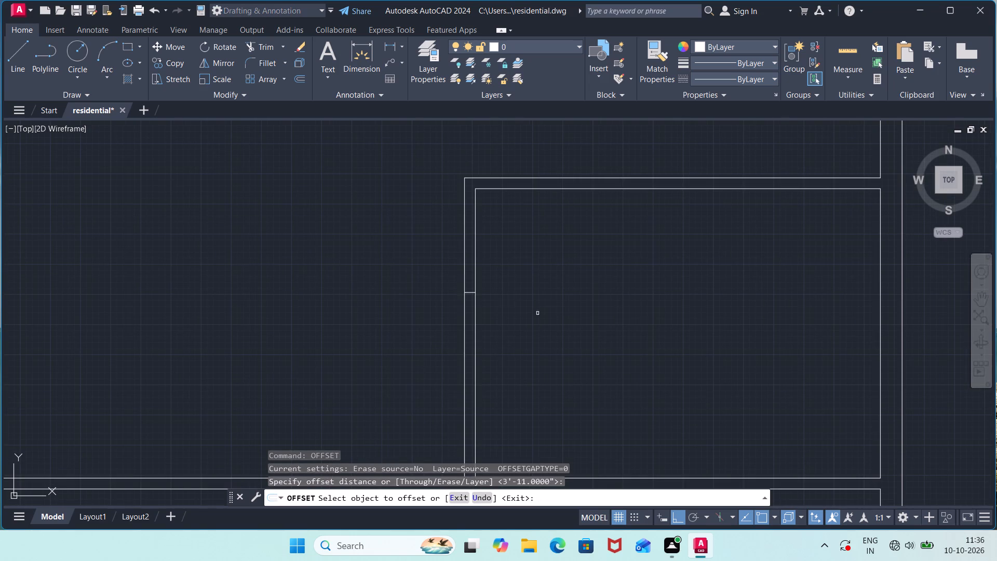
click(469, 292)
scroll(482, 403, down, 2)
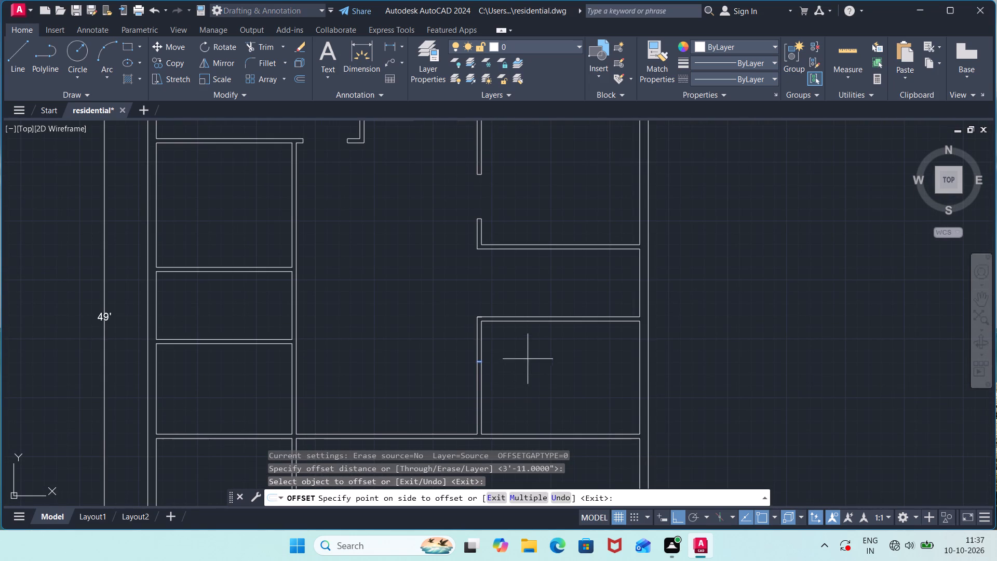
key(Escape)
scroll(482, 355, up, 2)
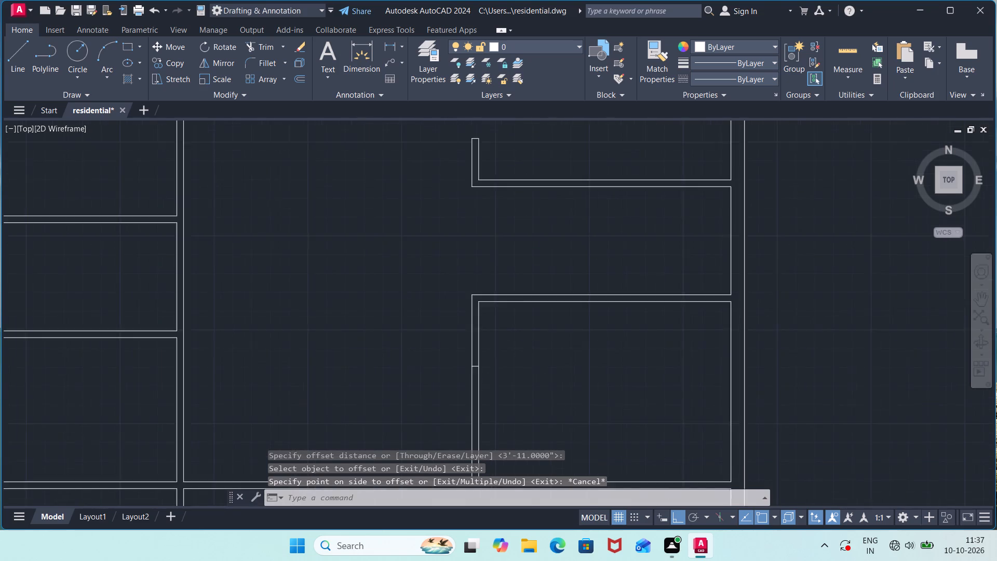
Delete the short line across the lower-right room's left partition.
click(467, 370)
click(467, 381)
key(Delete)
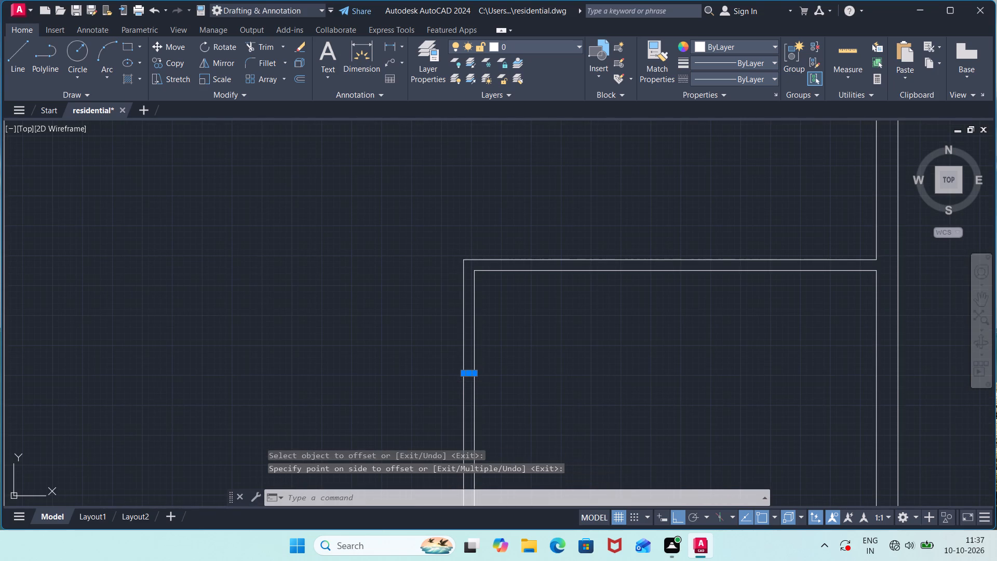
Draw a short line across the lower-right room's left partition, about halfway down its height.
key(l)
key(Return)
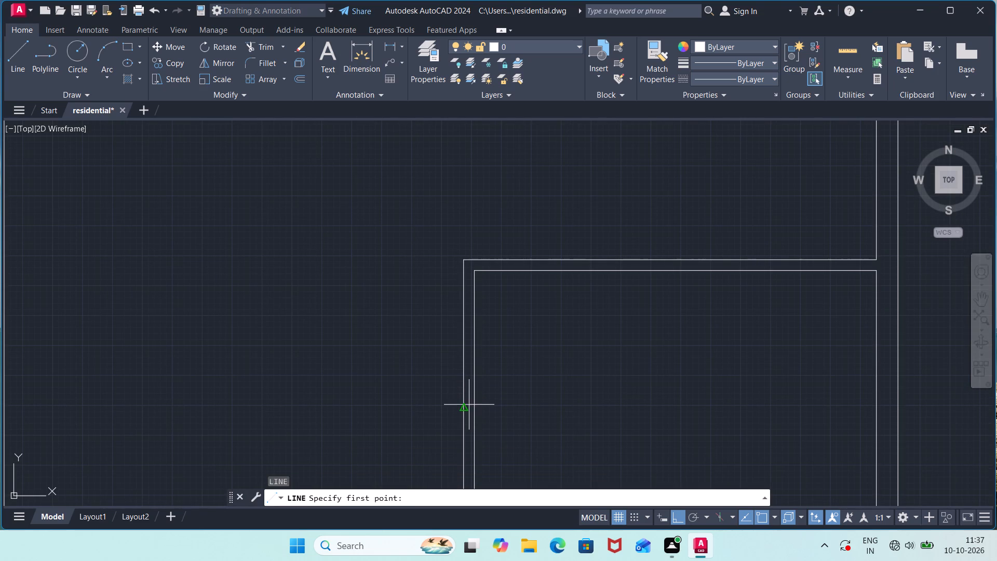
click(465, 405)
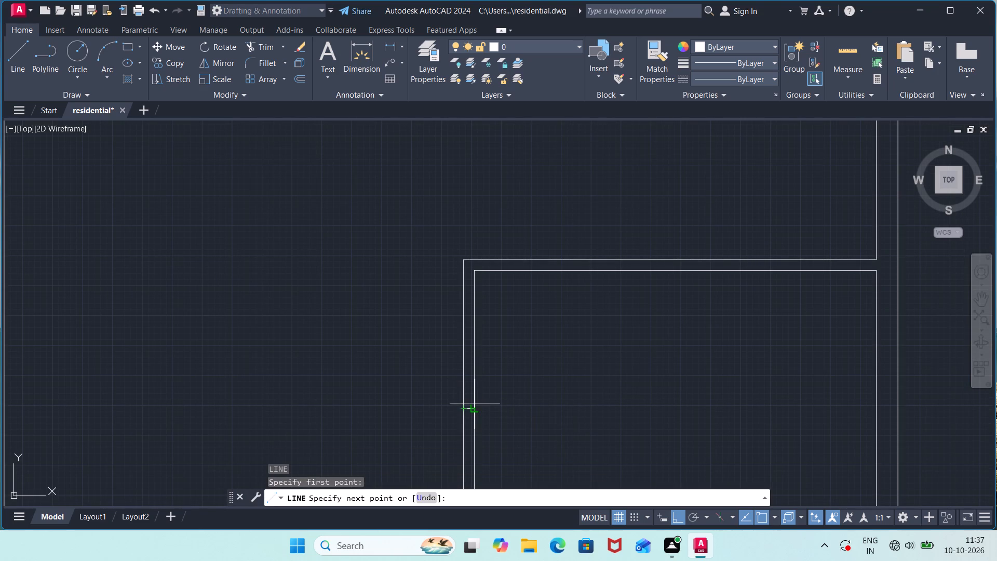
click(475, 404)
key(Escape)
Offset the short line across the lower-right room's left partition 3'11" downward.
text(off)
key(Return)
key(Return)
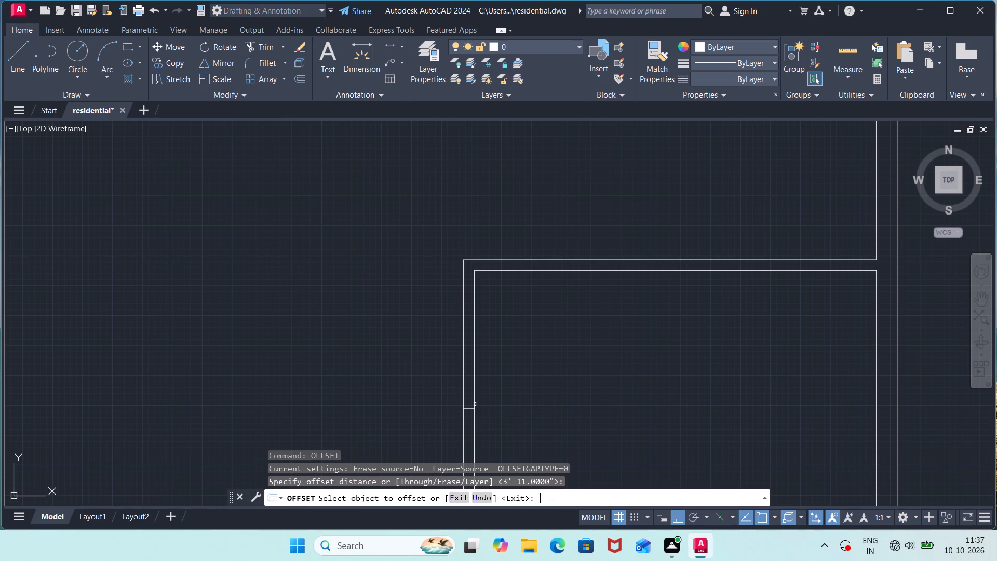
click(468, 408)
scroll(477, 416, down, 1)
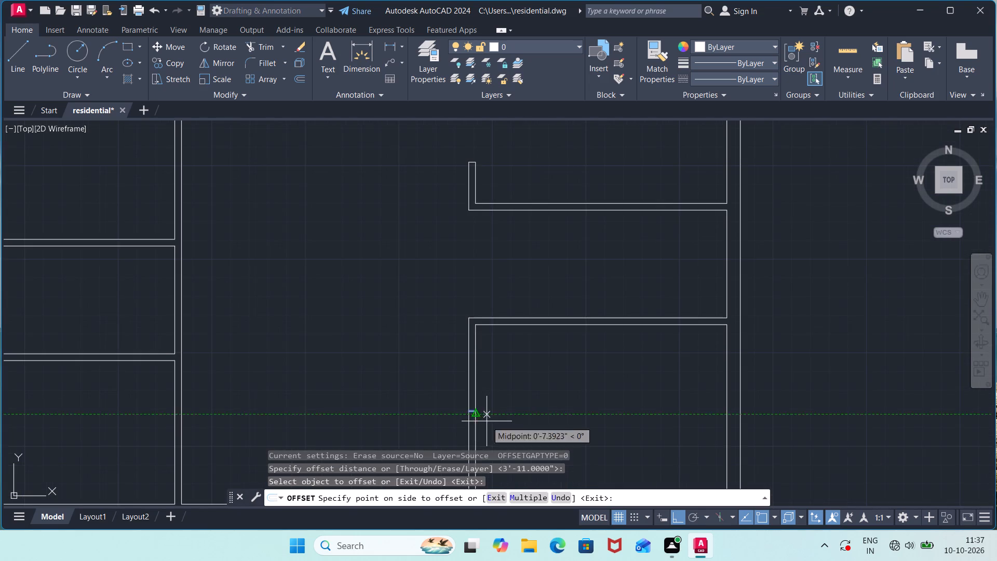
middle_drag(488, 422, 518, 324)
click(505, 369)
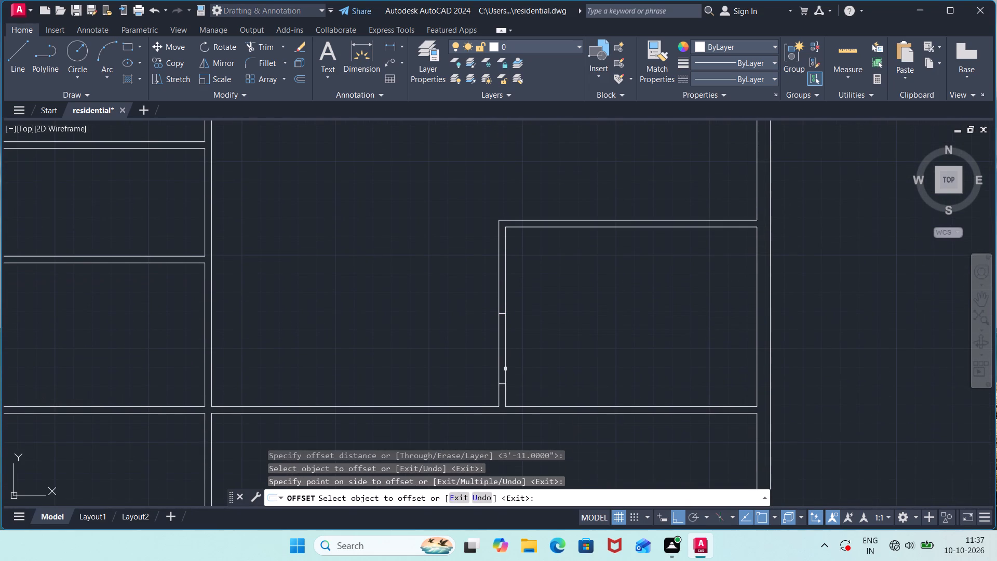
key(Escape)
Trim both wall lines between the two jamb lines to open the doorway in the lower-right room's left partition.
key(t)
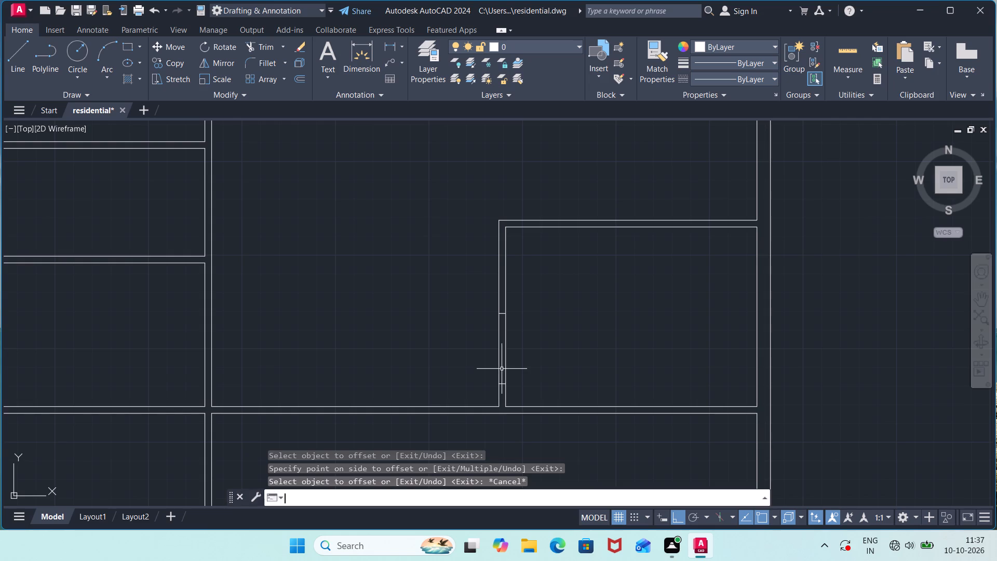
key(r)
key(Return)
click(519, 365)
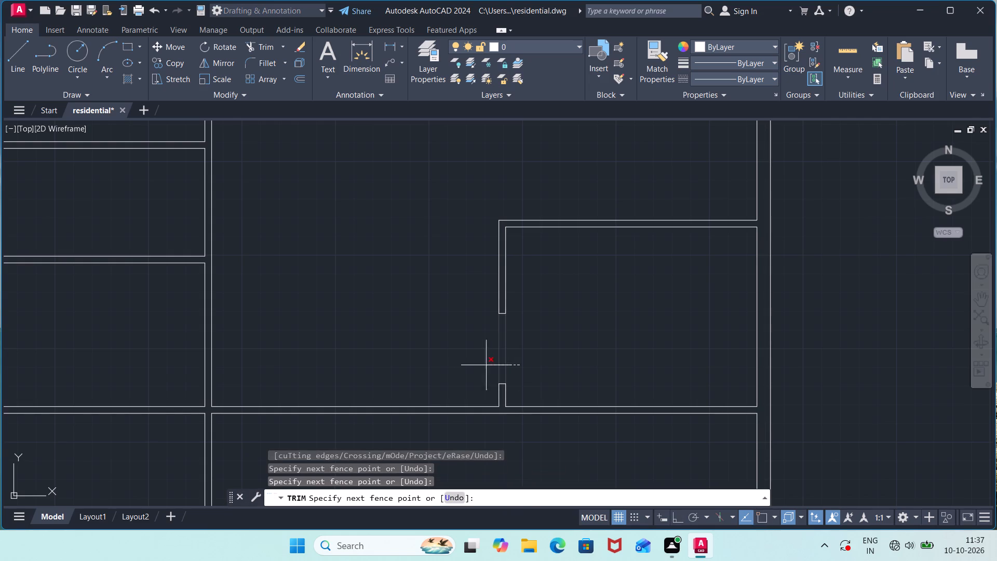
click(476, 365)
scroll(426, 349, down, 2)
middle_drag(406, 407, 416, 350)
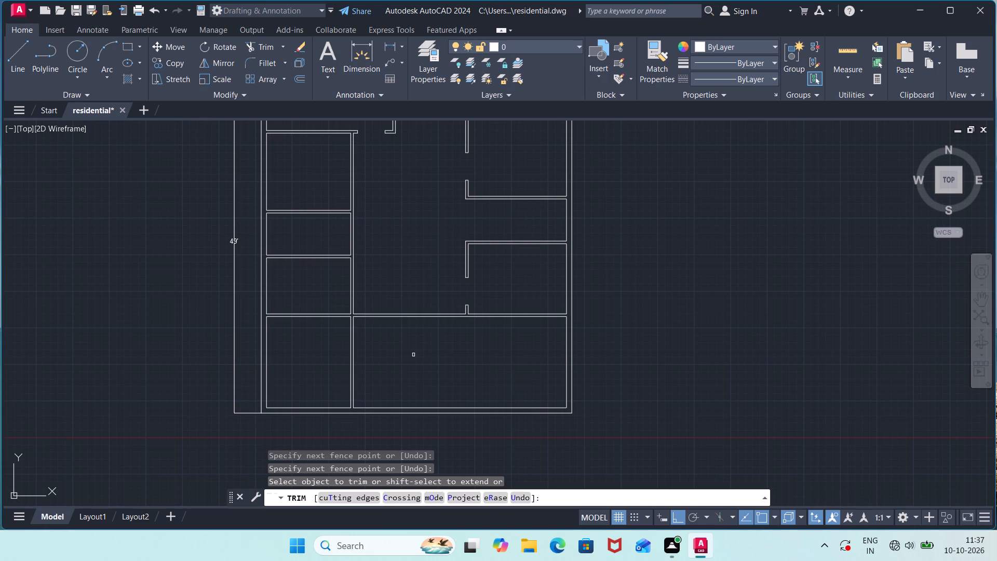
key(l)
key(Return)
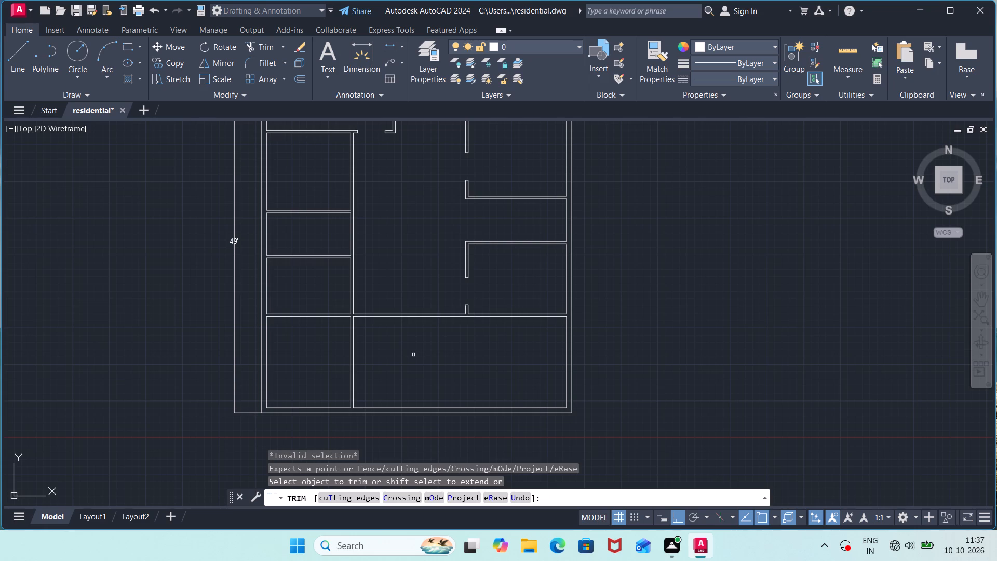
key(Escape)
Draw a short line across the partition above the bottom-left room, close to the left outer wall.
key(l)
key(Return)
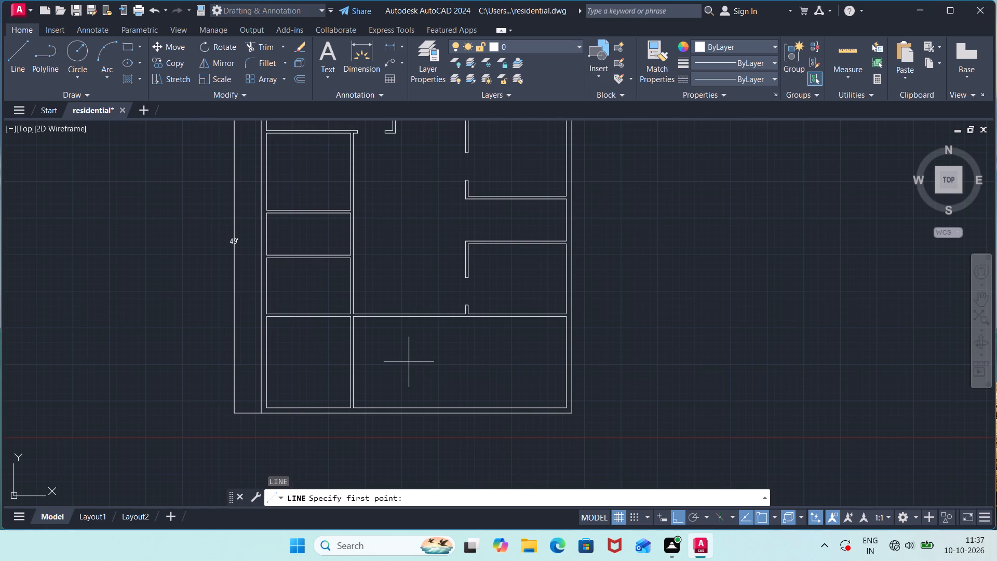
scroll(272, 314, up, 2)
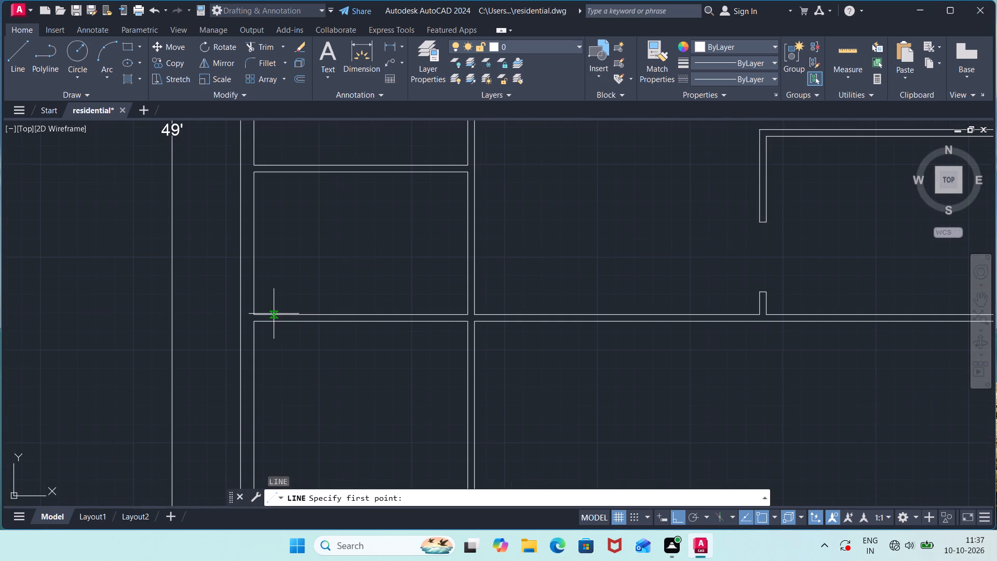
click(265, 314)
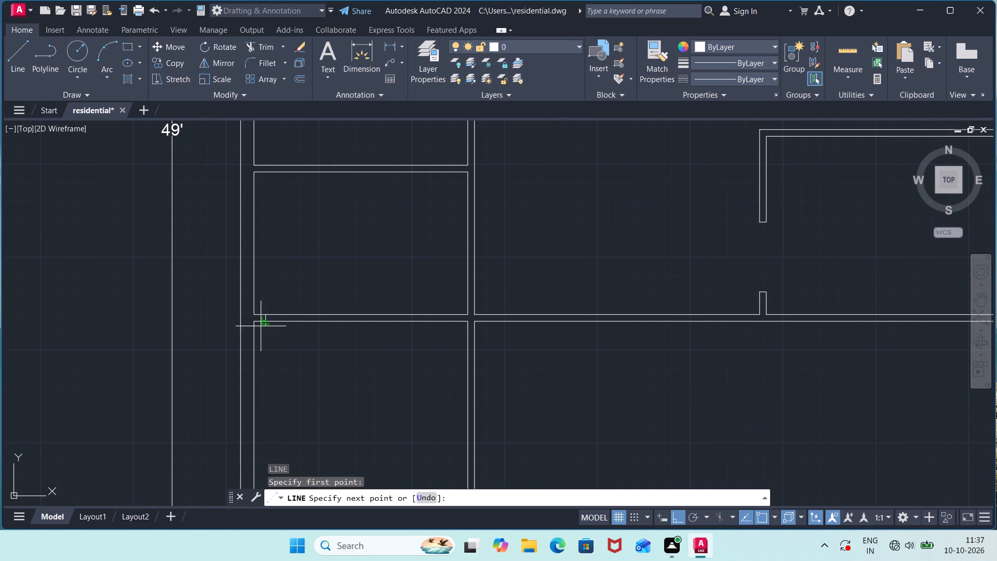
click(263, 322)
key(Escape)
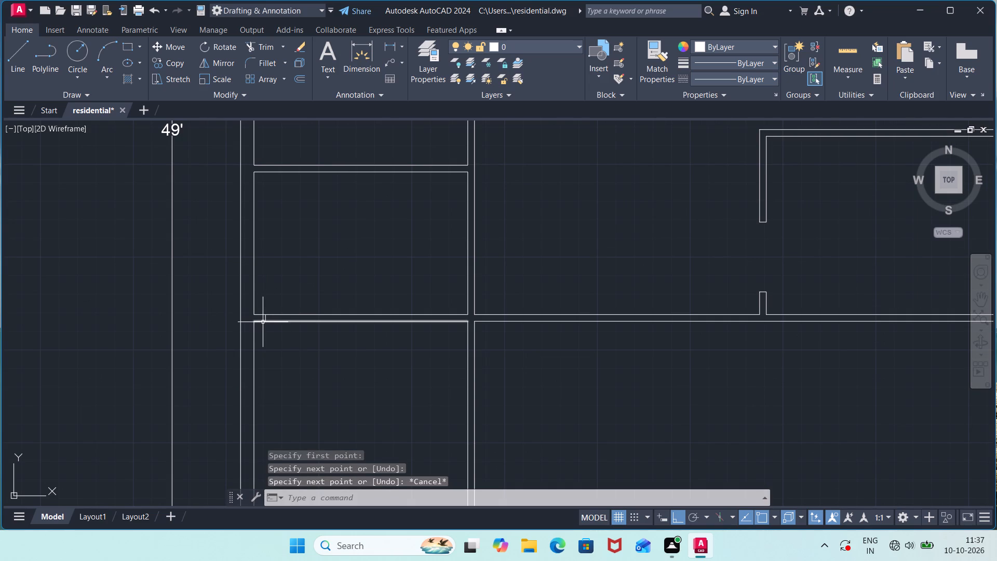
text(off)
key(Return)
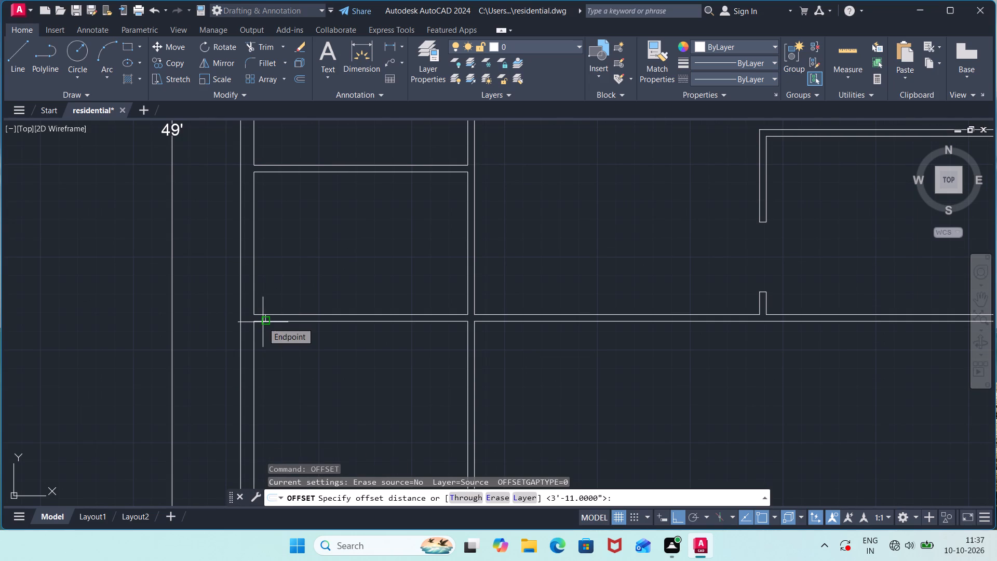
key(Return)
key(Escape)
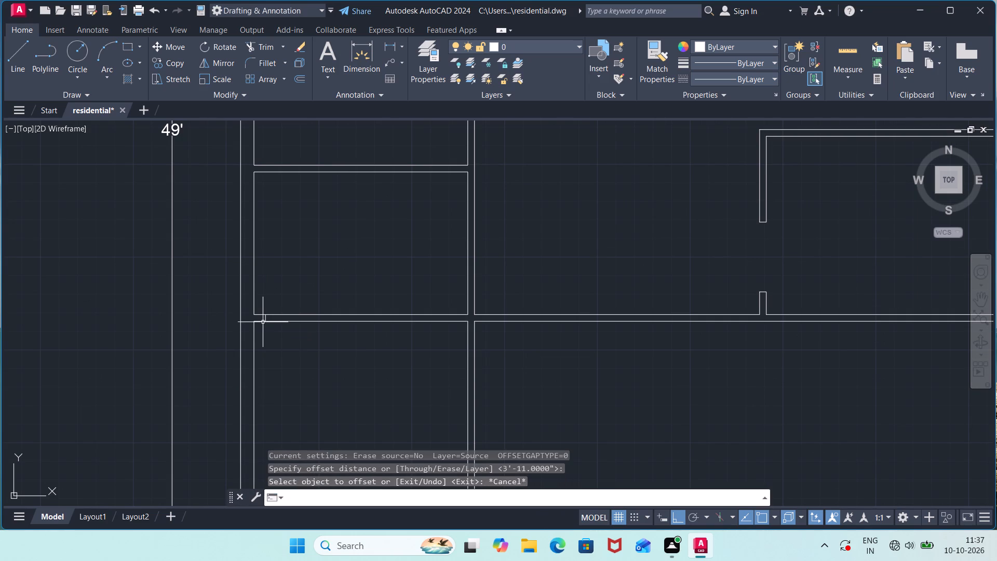
Offset the short line across the partition above the bottom-left room 2'11" to the right.
key(space)
text(2'11")
key(Return)
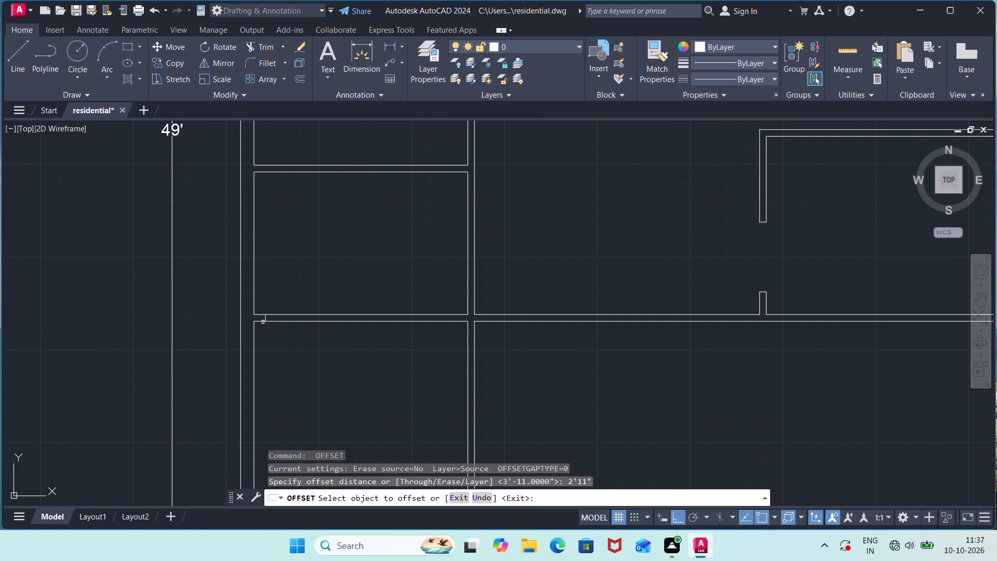
click(264, 319)
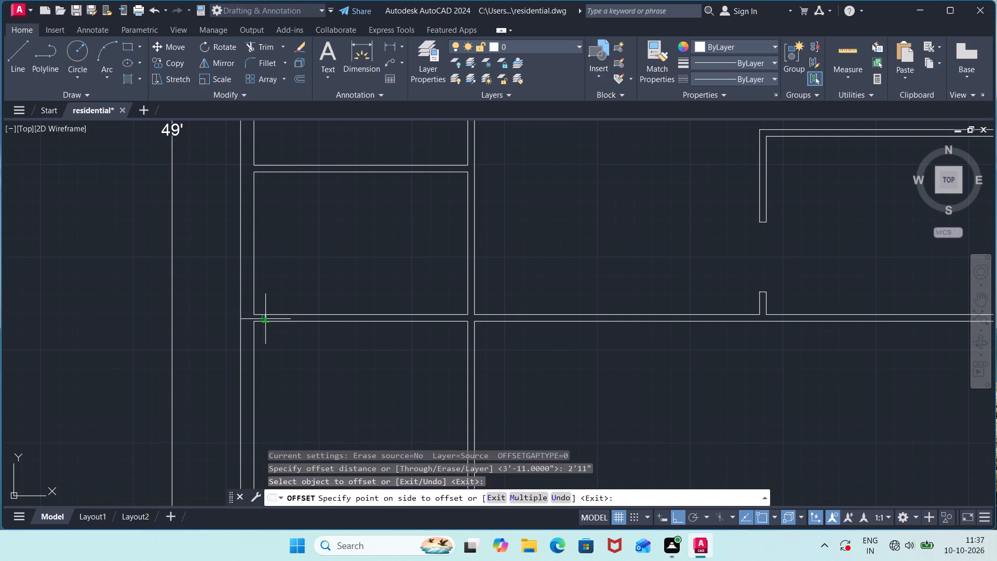
click(324, 320)
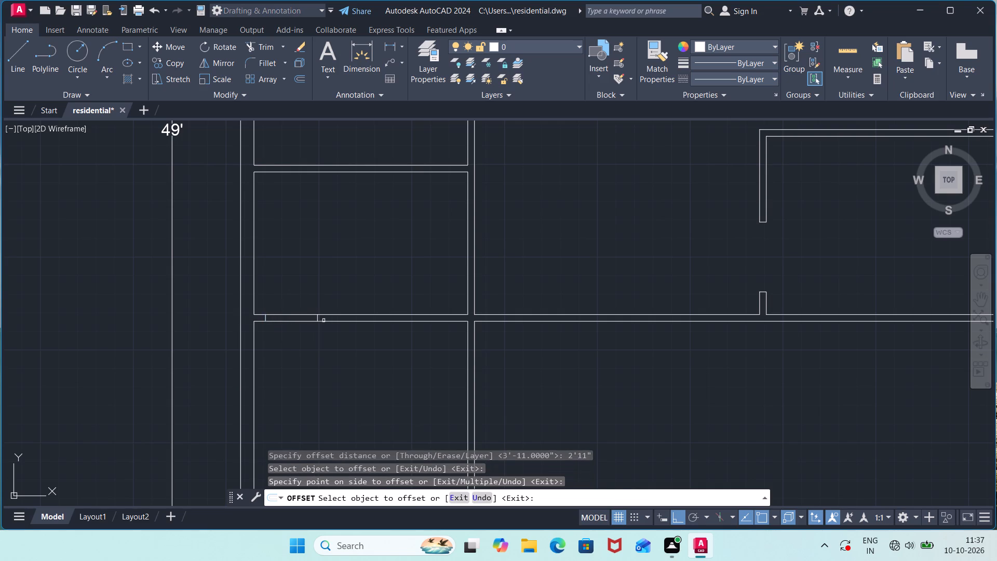
key(Escape)
Trim both wall lines between the two jamb lines to open the doorway in the partition above the bottom-left room.
key(t)
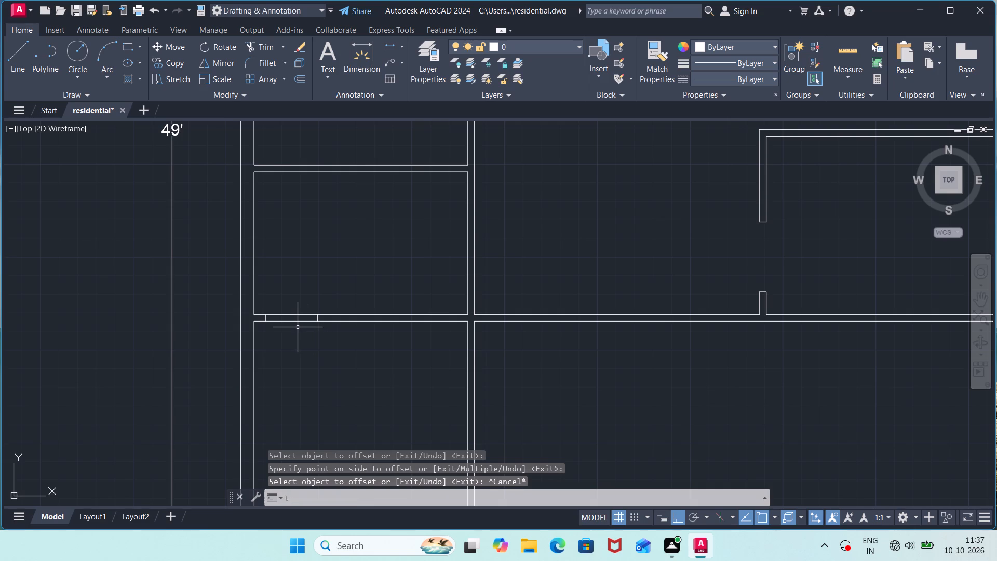
key(r)
key(Return)
click(288, 290)
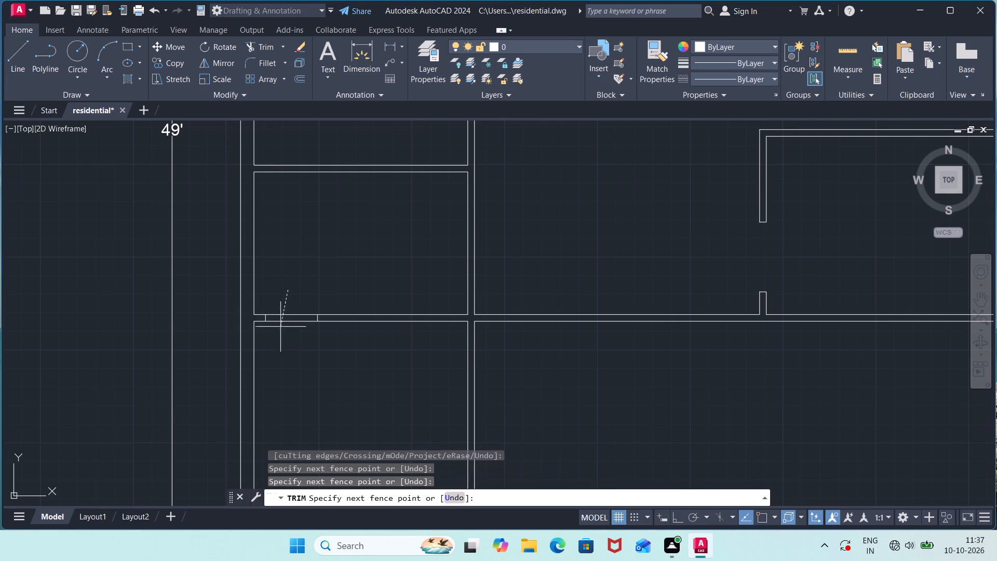
click(275, 355)
key(Escape)
Draw a short line across the top partition of the third left-hand room from the bottom, close to the left outer wall.
key(l)
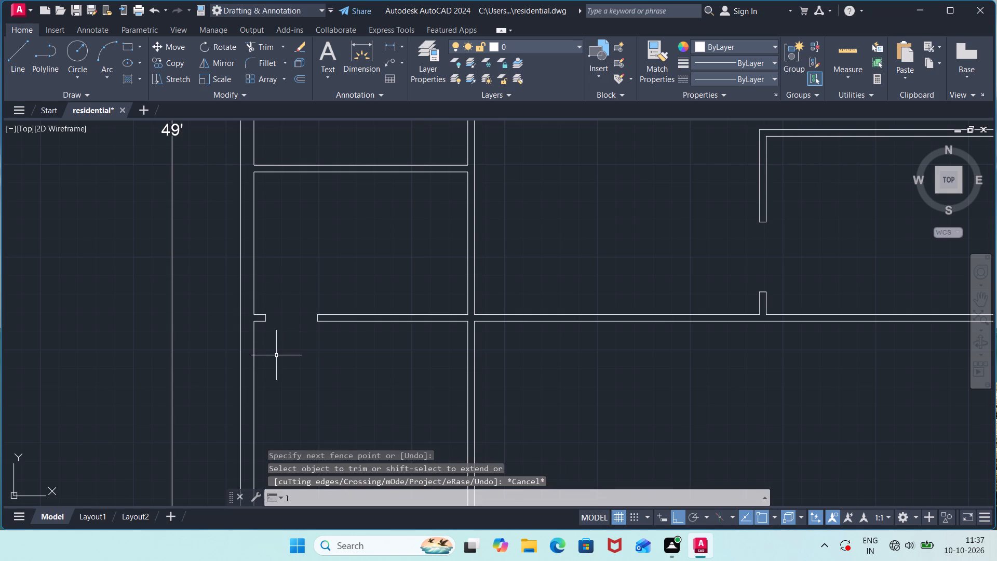
key(Return)
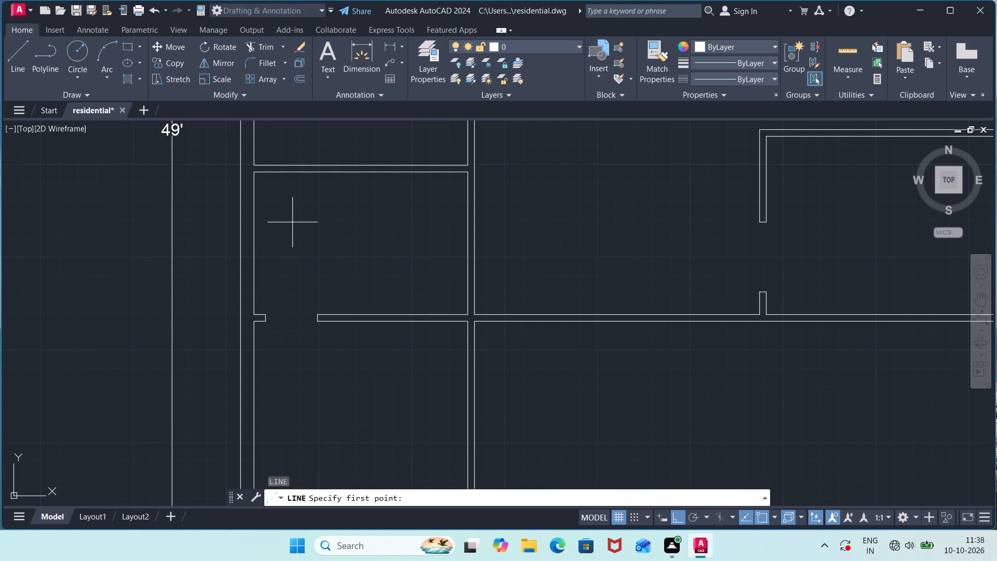
middle_drag(292, 214, 318, 399)
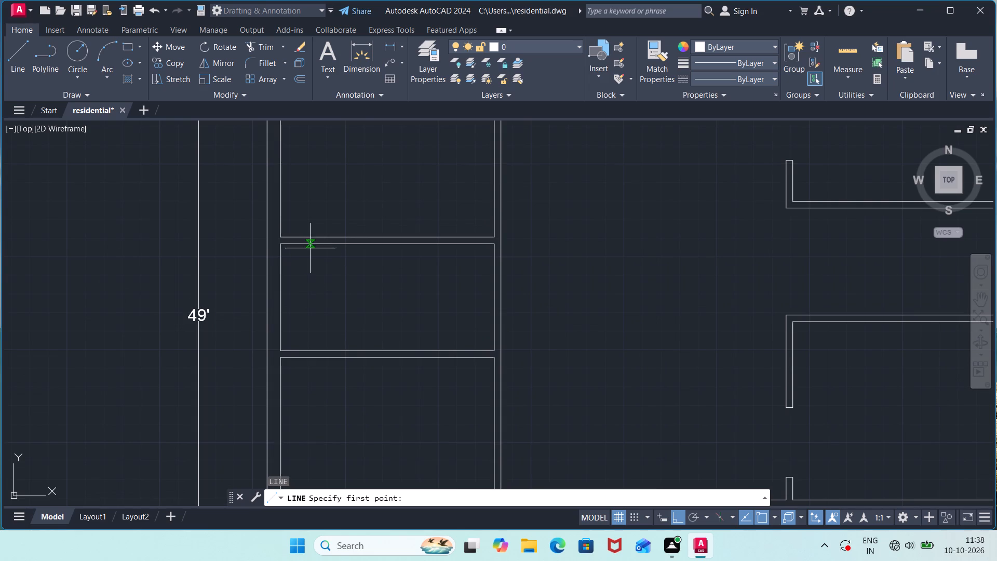
click(290, 235)
click(287, 245)
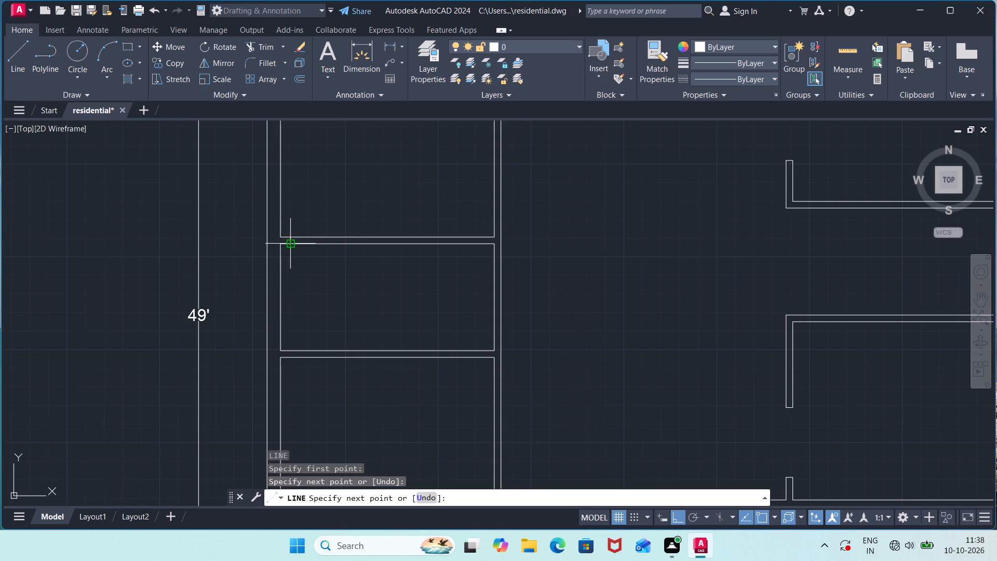
key(Escape)
Offset the short line across the third left-hand room's top partition 2'11" to the right.
text(off)
key(Return)
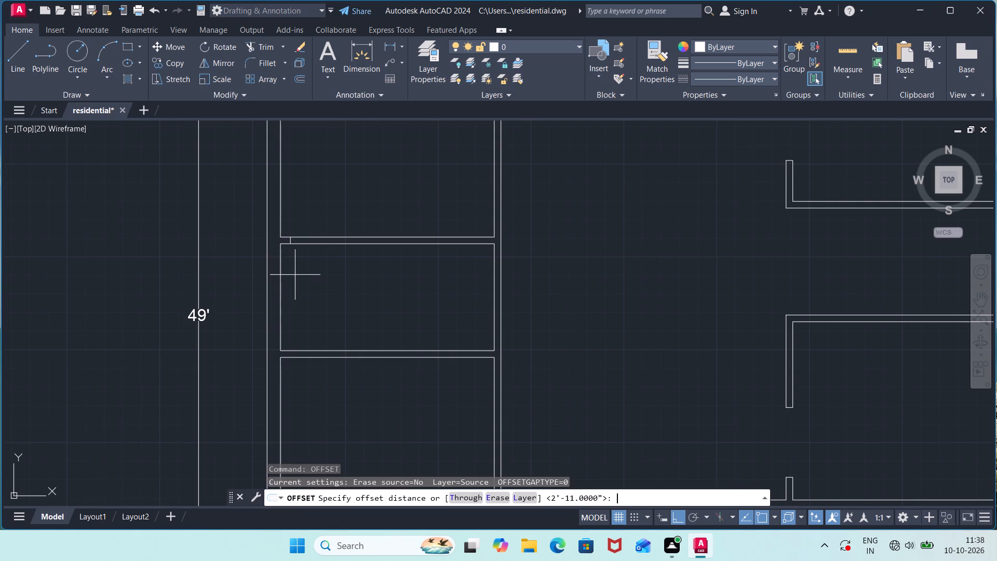
key(Return)
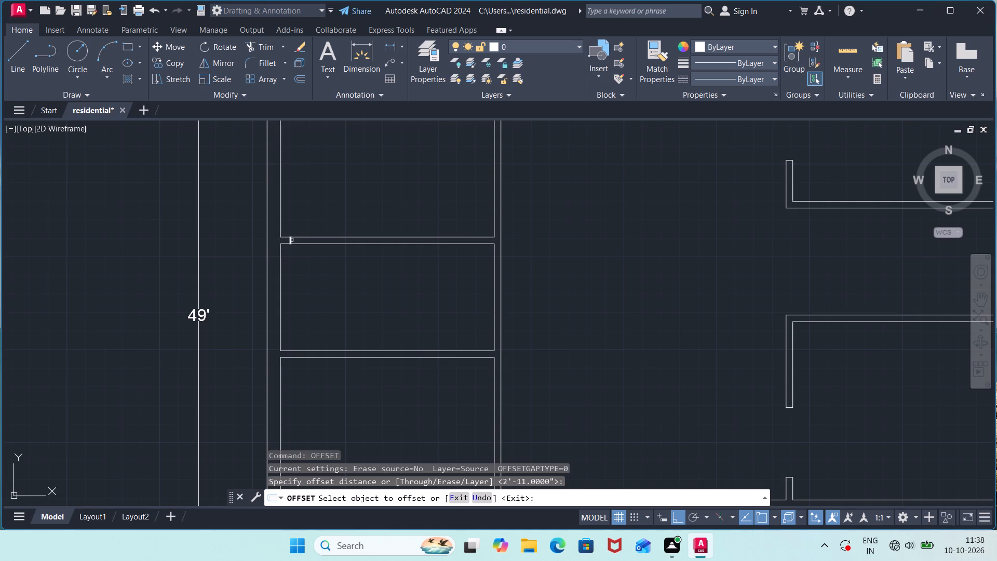
click(289, 239)
click(334, 242)
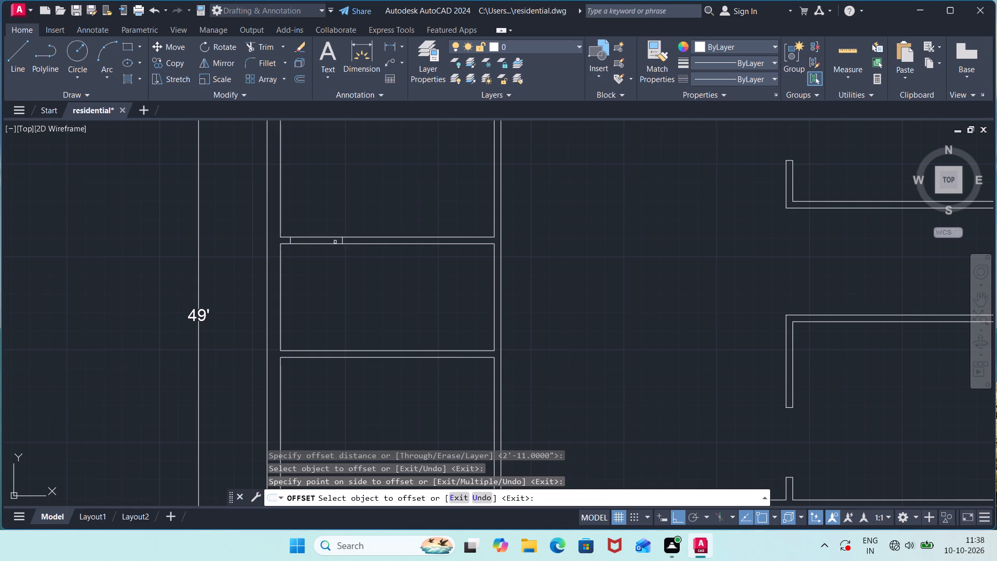
key(Escape)
Trim both wall lines between the two jamb lines to open the doorway in the third left-hand room's top partition.
text(tr)
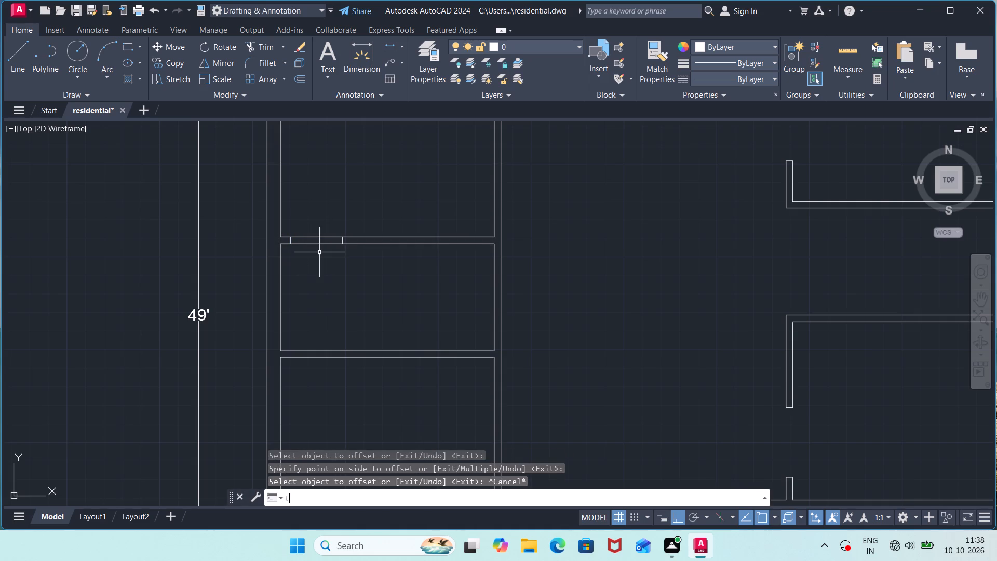
key(Return)
click(332, 208)
click(306, 264)
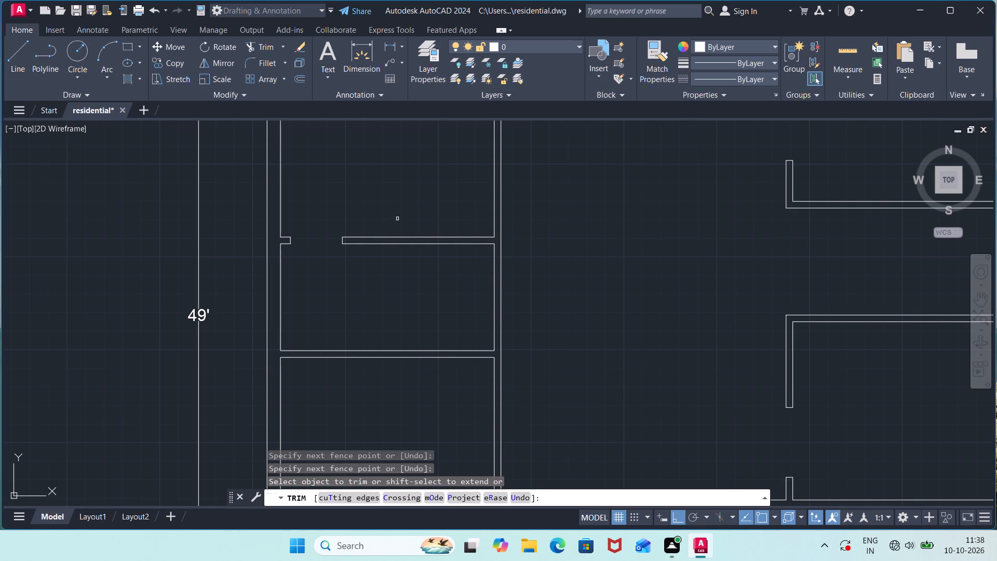
middle_drag(397, 219, 355, 258)
key(Escape)
Draw a short line across the right partition of the fourth left-hand room from the bottom, just above the room's lower corner.
key(l)
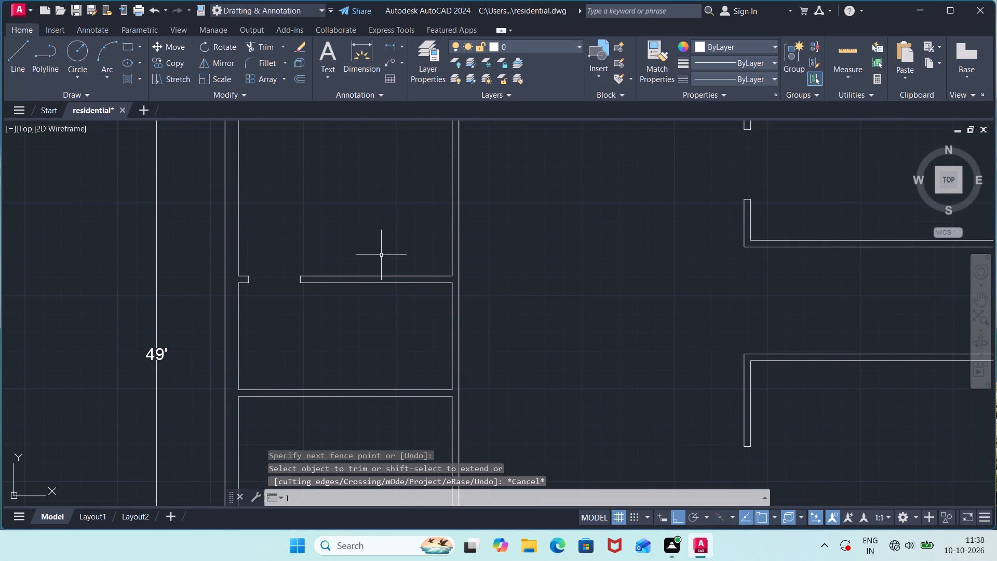
key(Return)
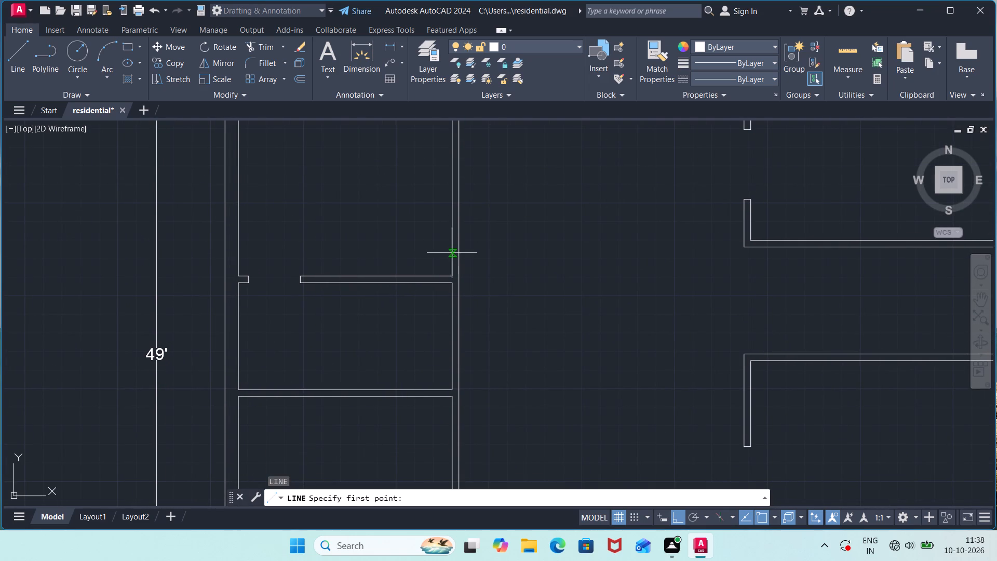
click(451, 262)
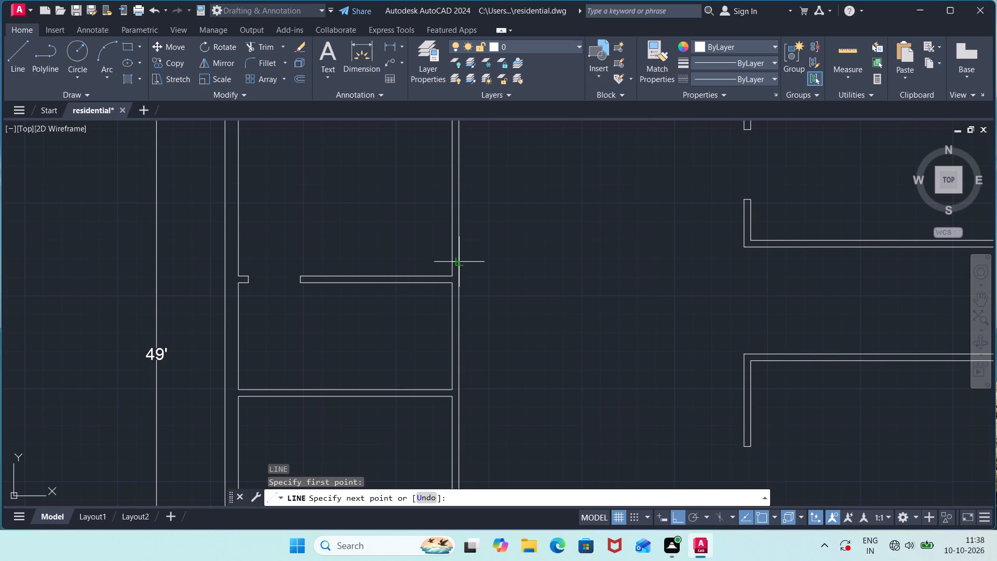
click(462, 260)
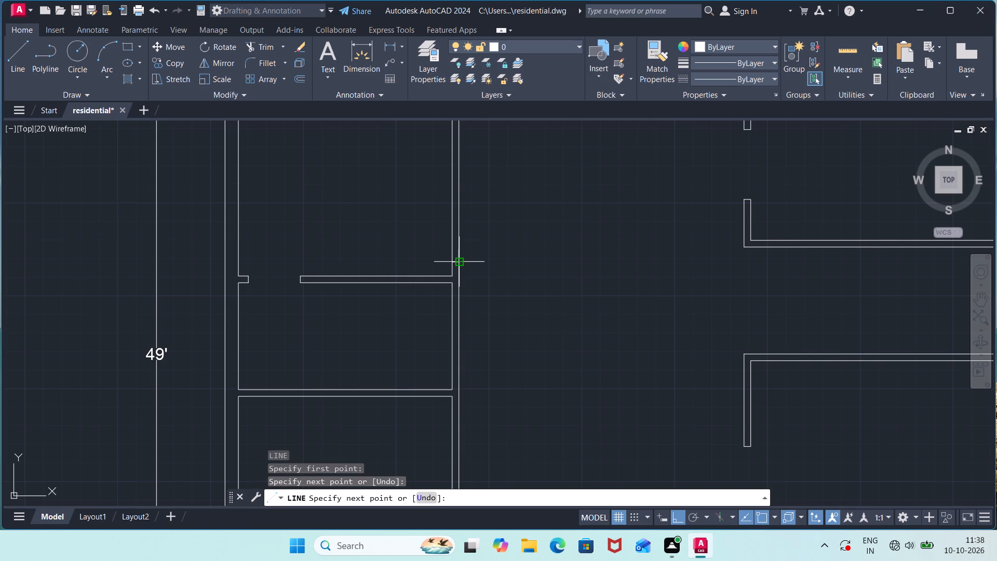
key(Escape)
Offset the short line across the fourth left-hand room's right partition 3'11" upward.
text(off)
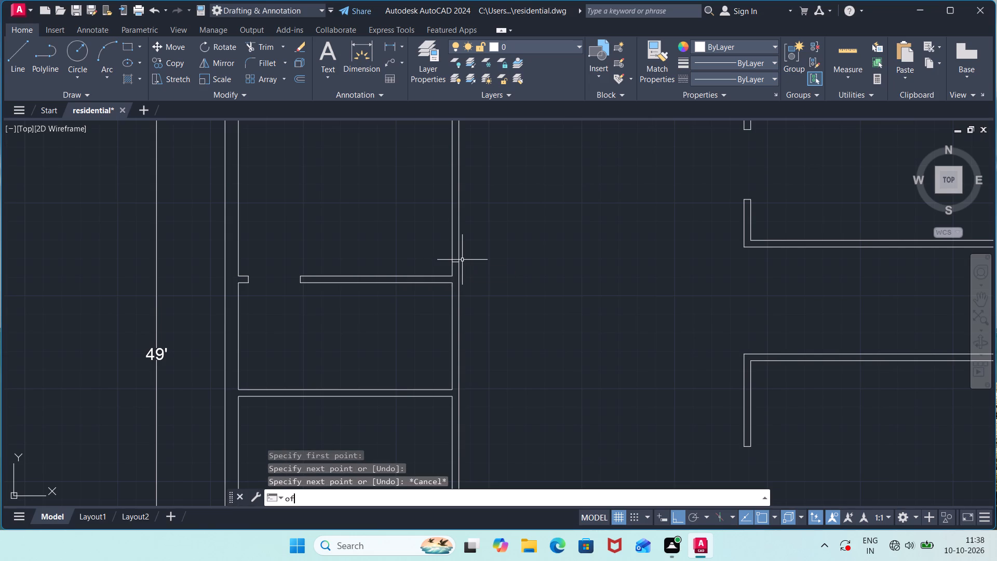
key(Return)
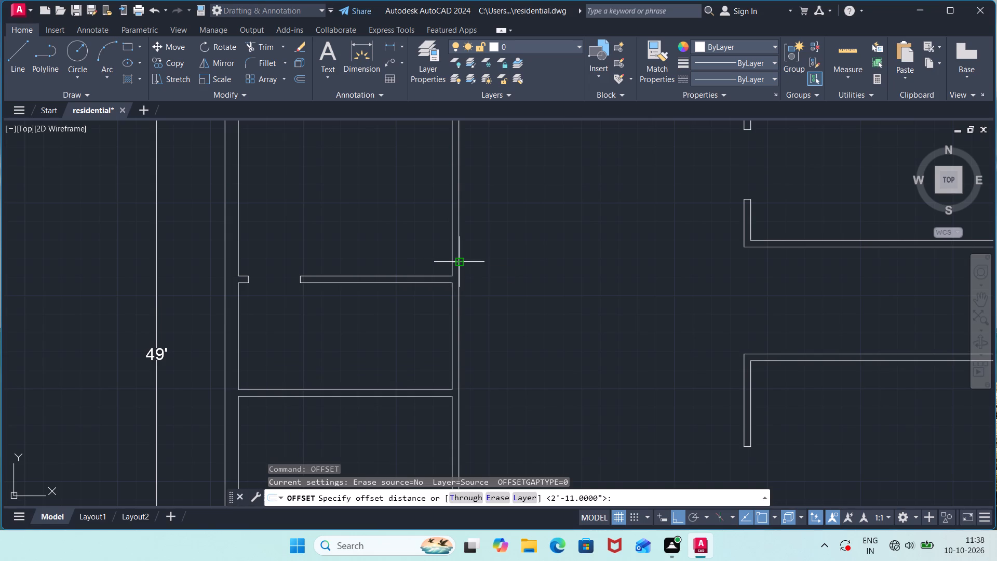
text(3'11")
key(Return)
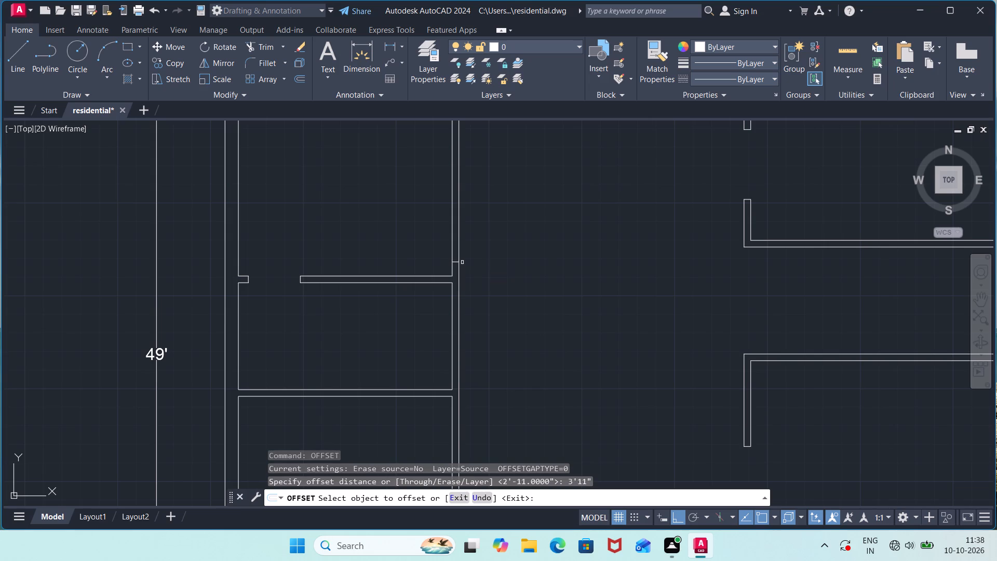
click(455, 261)
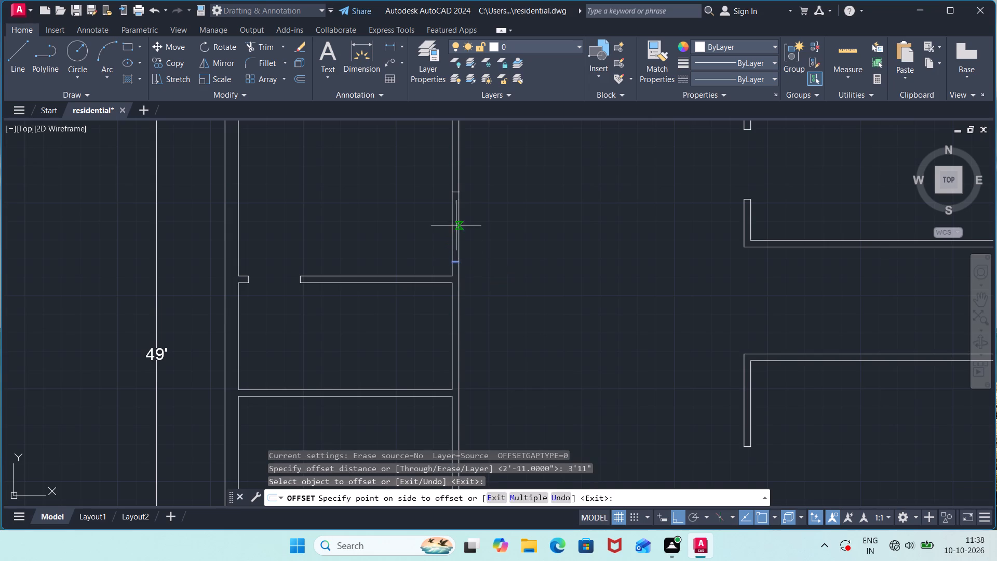
click(456, 225)
key(Escape)
Trim both wall lines between the two jamb lines to open the doorway in the fourth left-hand room's right partition.
key(t)
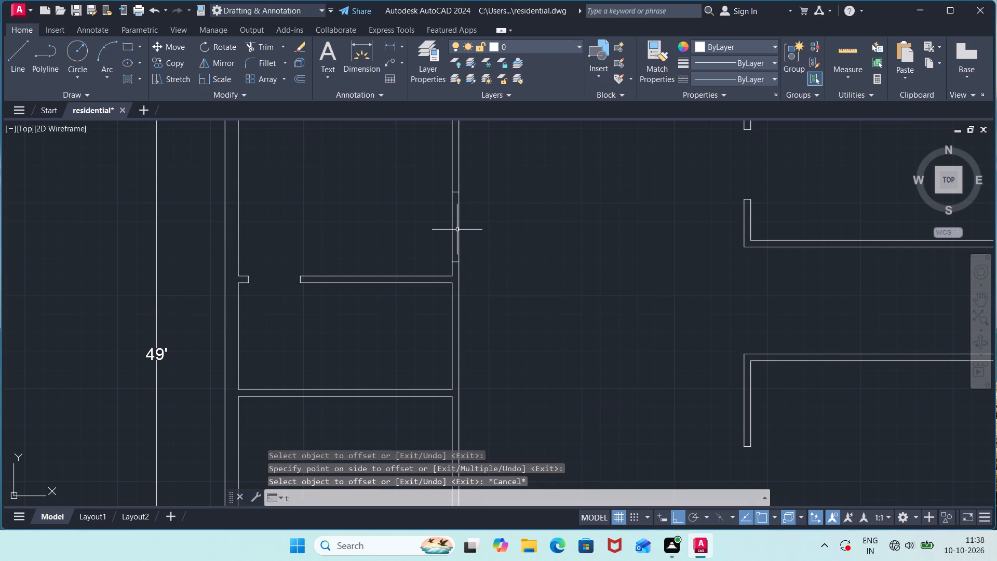
key(r)
key(Return)
click(474, 217)
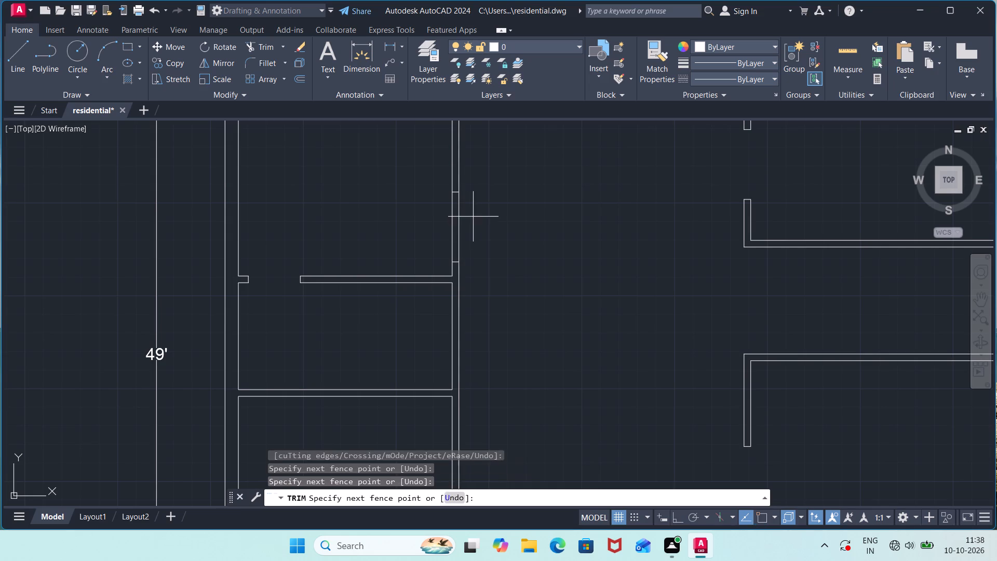
click(427, 224)
scroll(513, 221, down, 1)
middle_drag(513, 220, 491, 292)
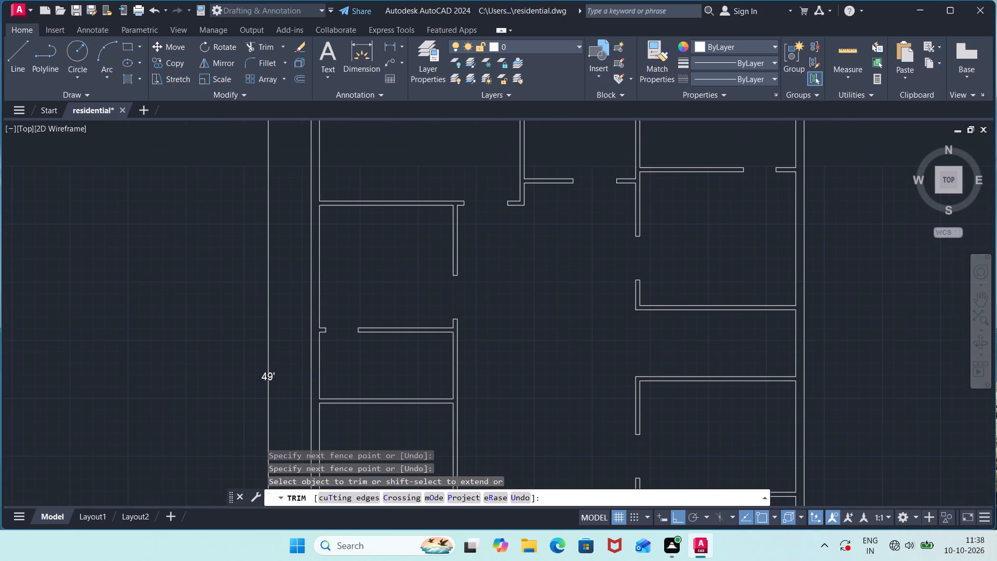
scroll(510, 304, down, 1)
middle_drag(509, 378, 460, 247)
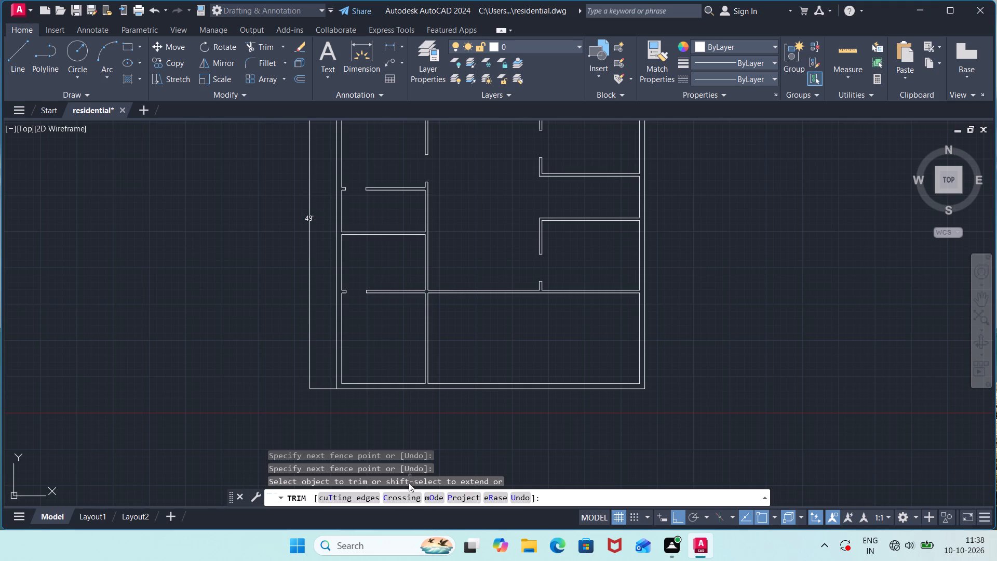
scroll(525, 422, up, 1)
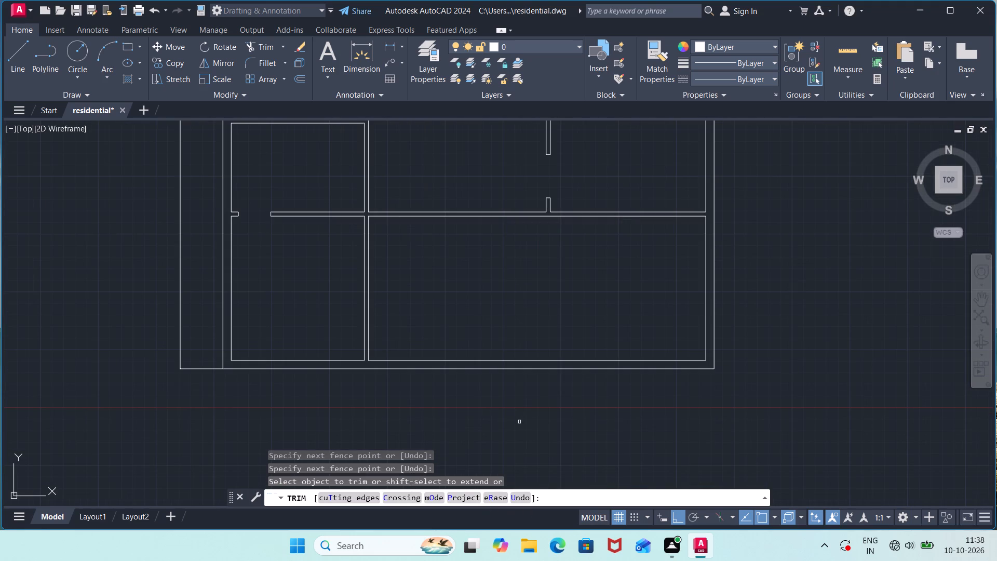
key(l)
key(Return)
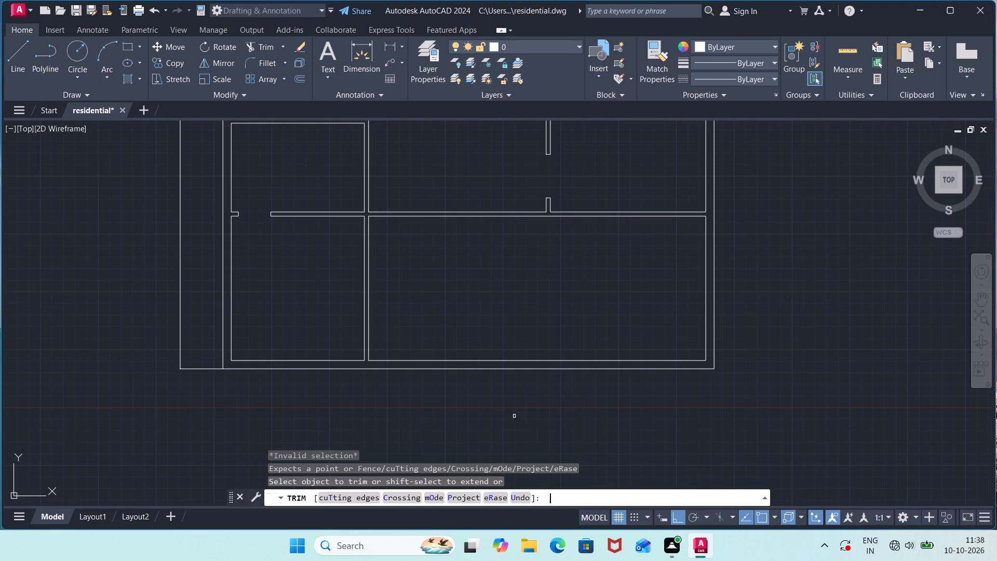
key(Escape)
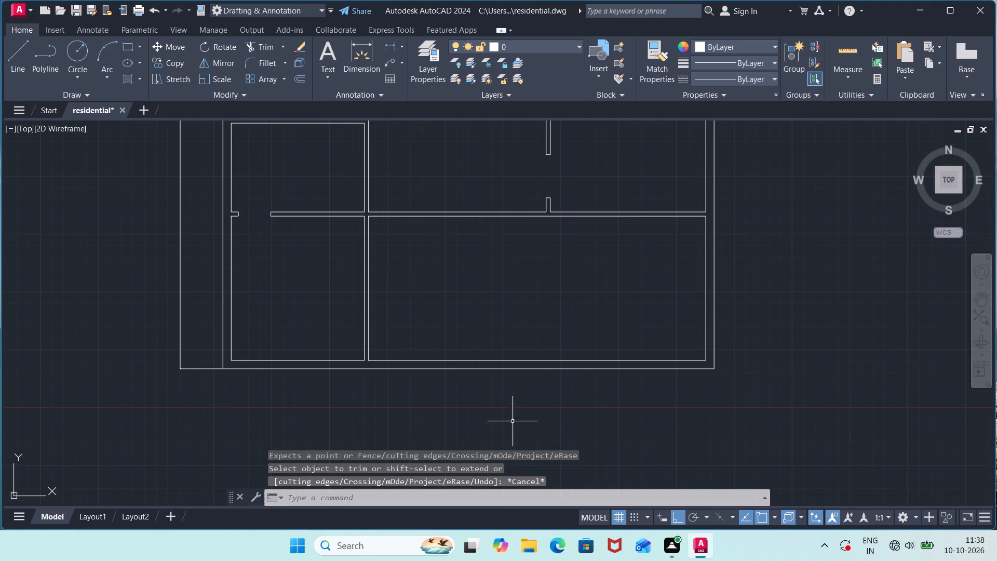
Draw a short line across the bottom outer wall of the large bottom-right room, about a quarter of its width from its left partition.
key(l)
key(Return)
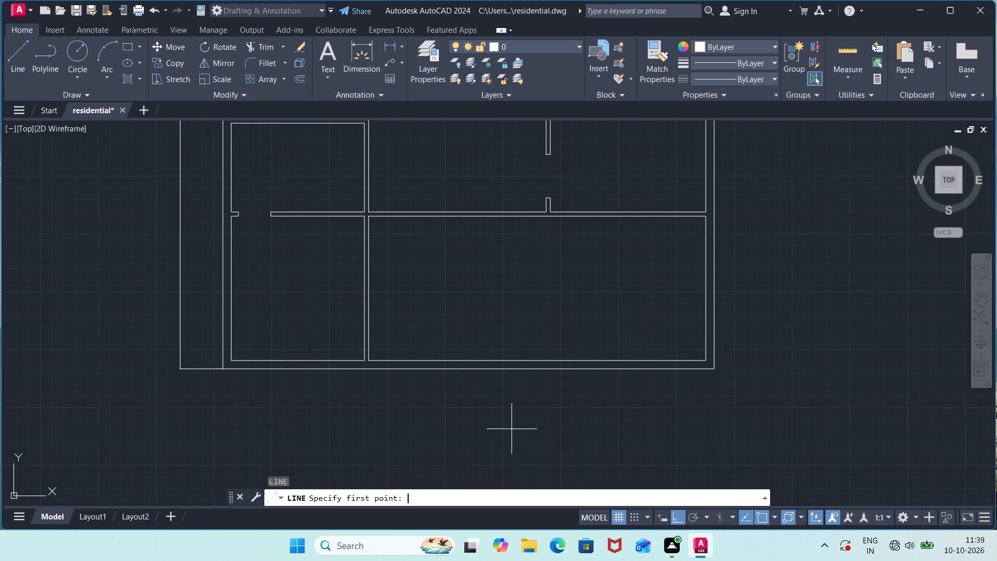
click(449, 358)
click(448, 372)
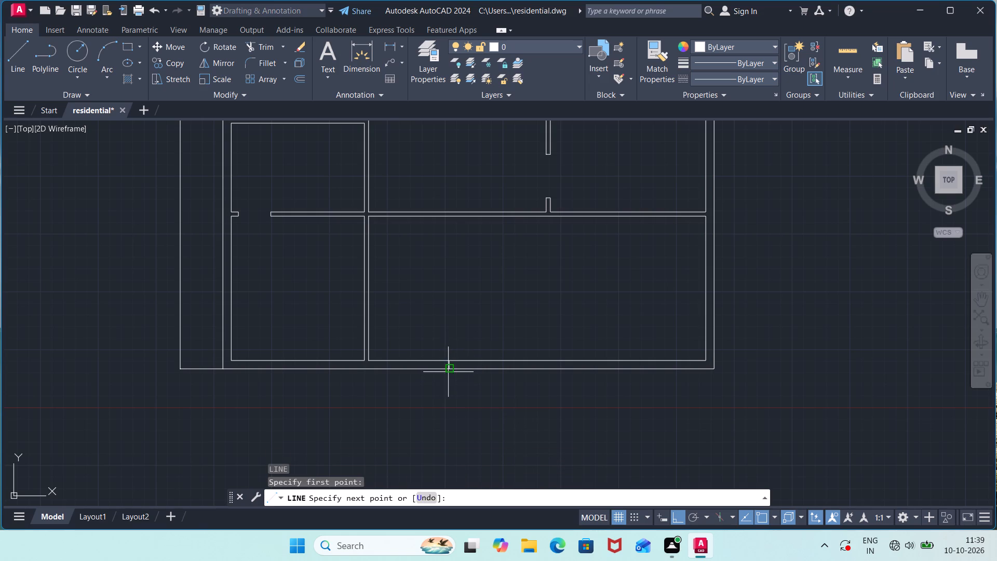
key(grave)
key(Escape)
Offset the short line across the large bottom room's outer wall 4'11" to the right.
scroll(432, 374, up, 1)
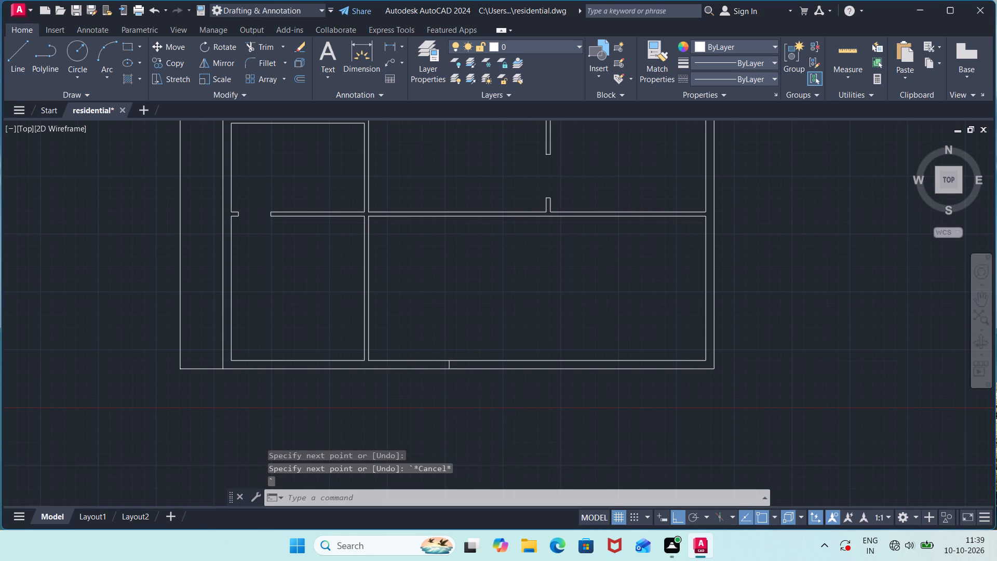
scroll(432, 374, up, 1)
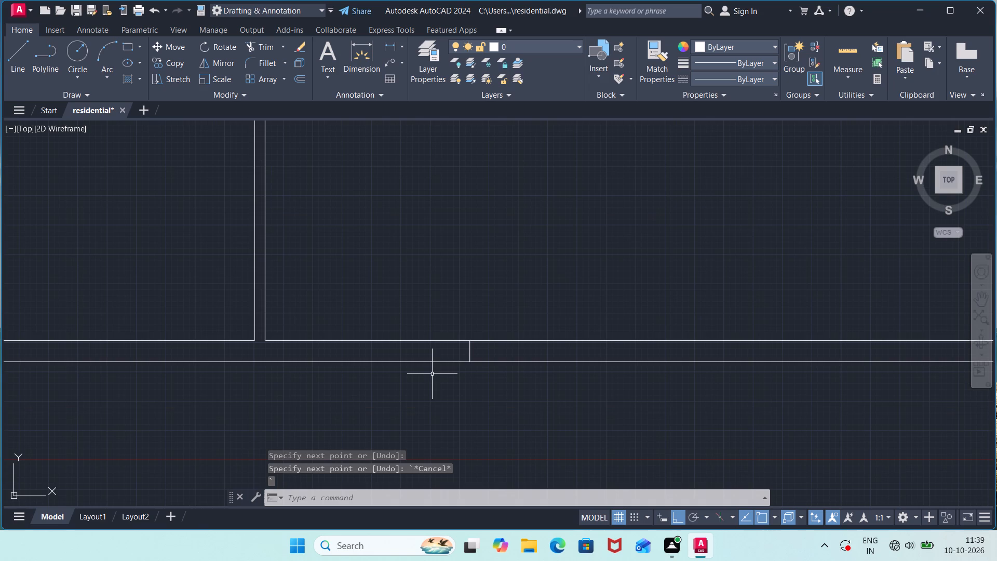
text(off)
key(Return)
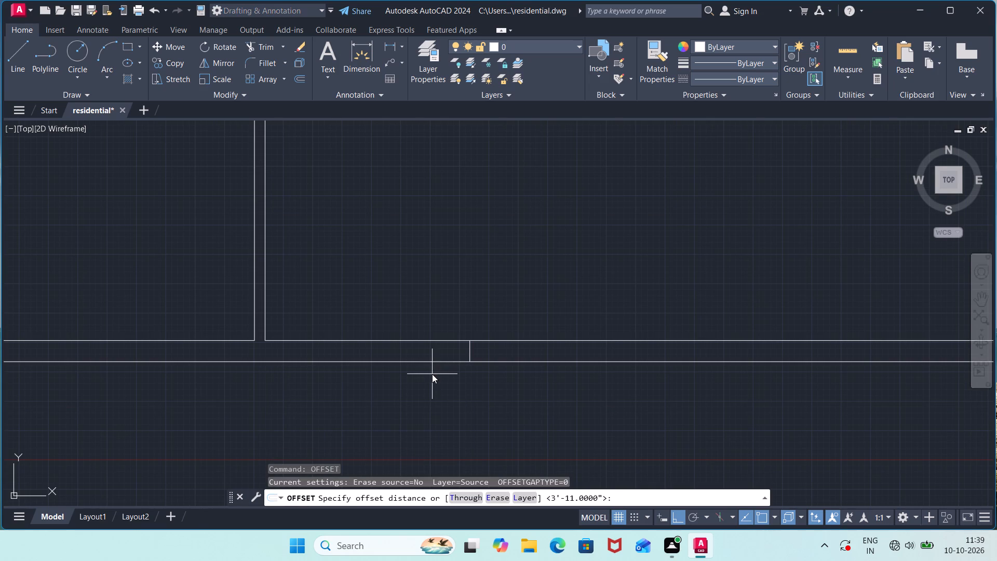
text(4'11")
key(Return)
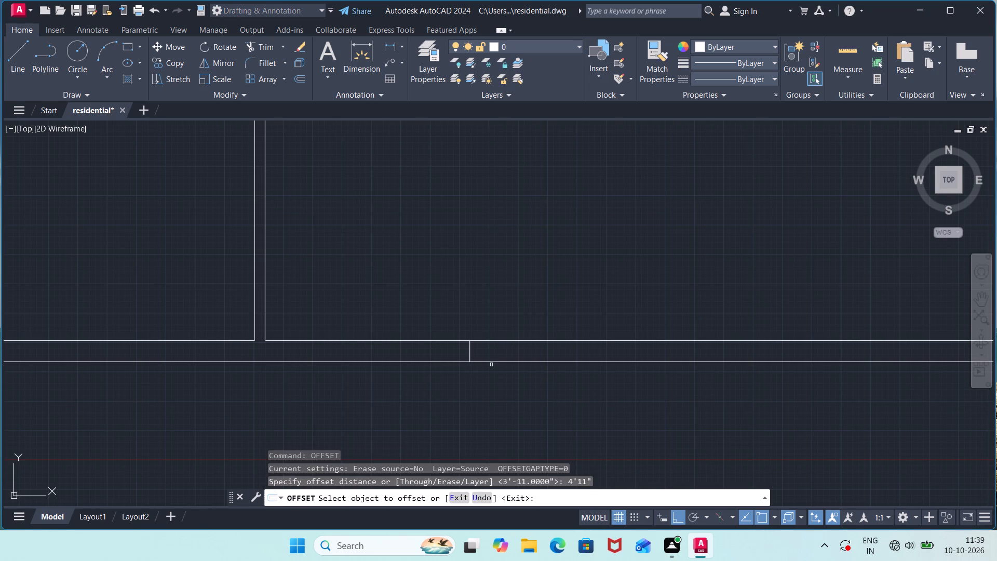
click(469, 349)
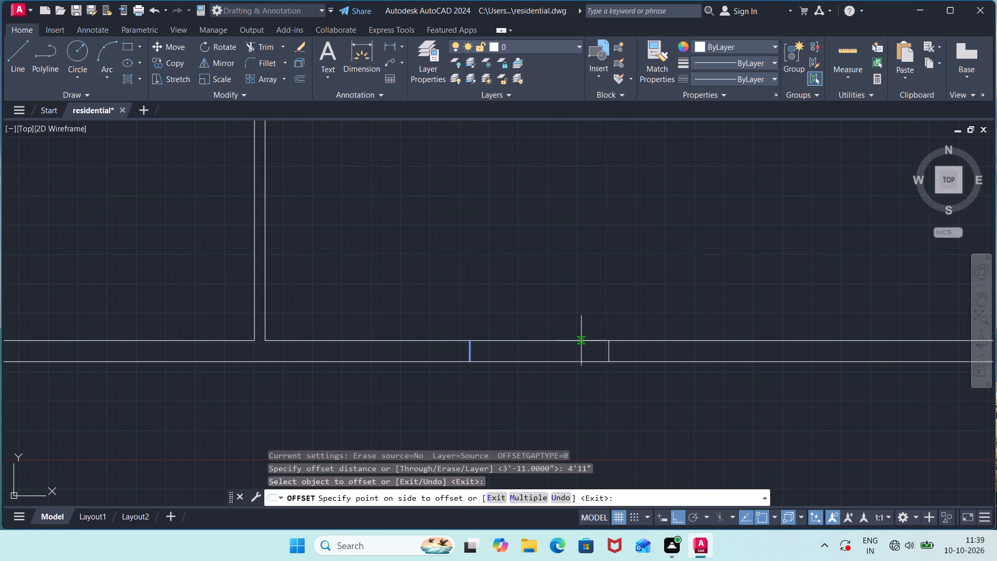
click(581, 345)
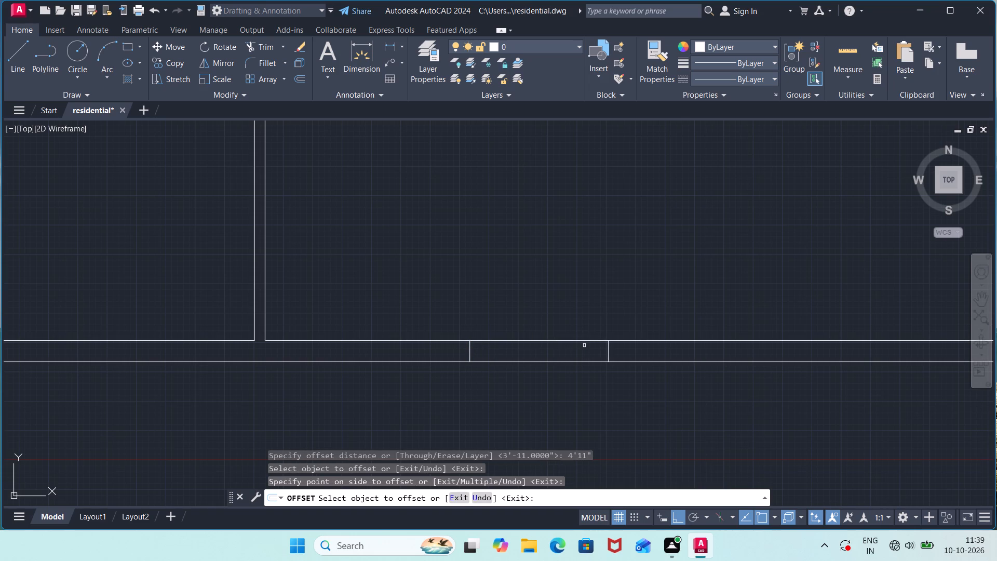
key(Escape)
Trim both outer wall lines between the two jamb lines to open the entrance in the plan's bottom wall.
text(tr)
key(Return)
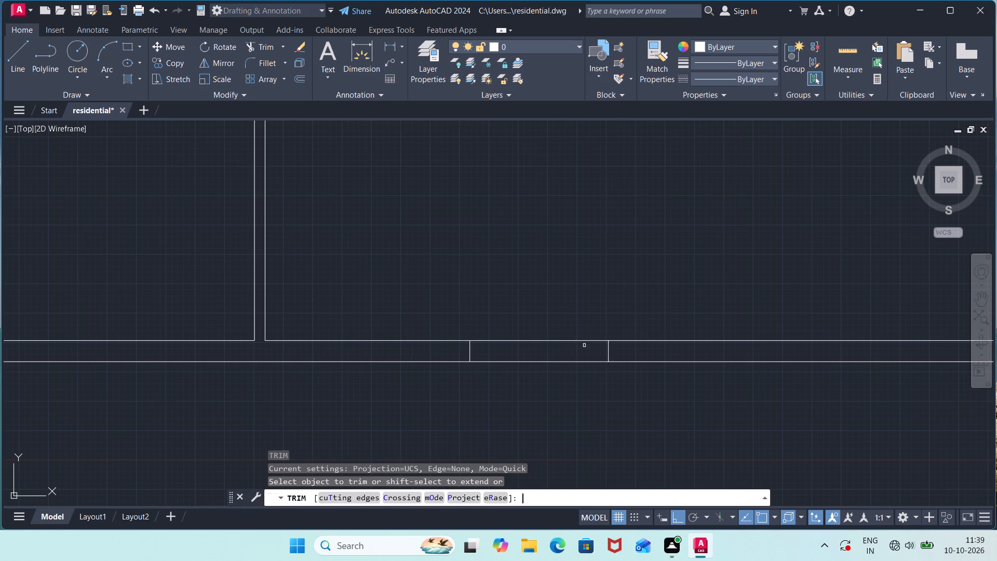
click(570, 302)
click(532, 426)
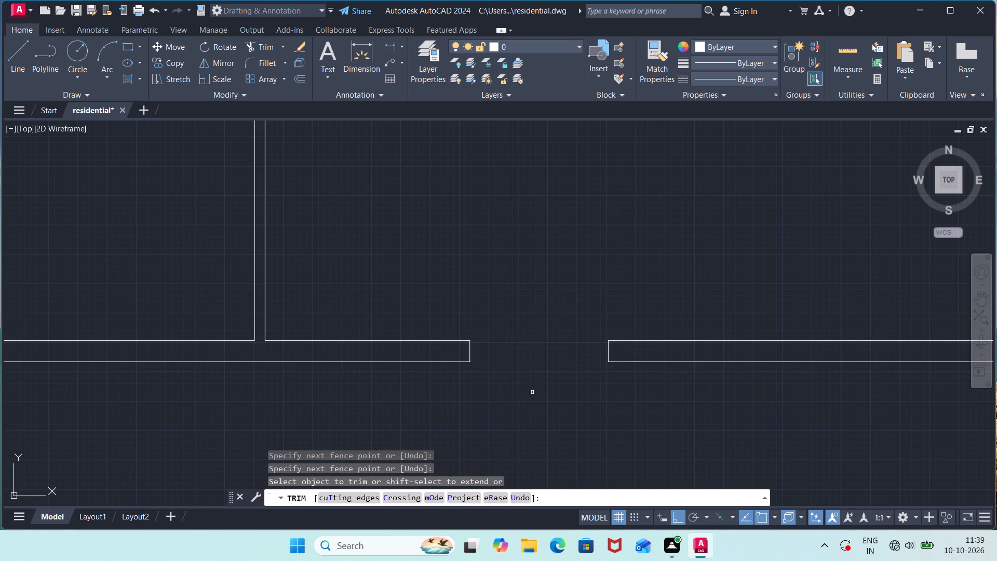
scroll(549, 309, down, 3)
middle_drag(676, 253, 583, 379)
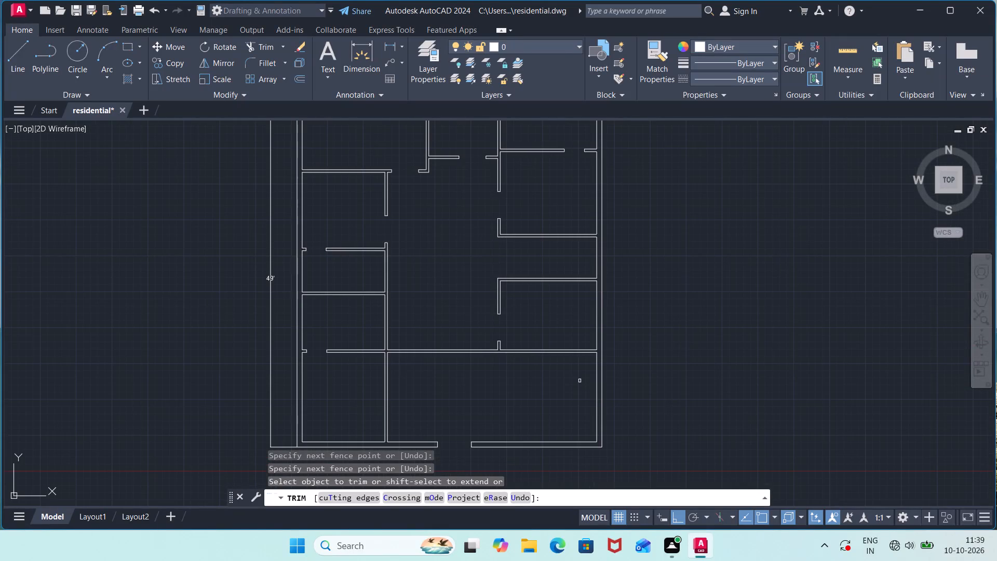
key(Escape)
Draw a horizontal centre line through the open bay between the right-hand rooms, from the outer wall's inner face to the partition ends.
scroll(553, 343, up, 3)
scroll(554, 359, down, 1)
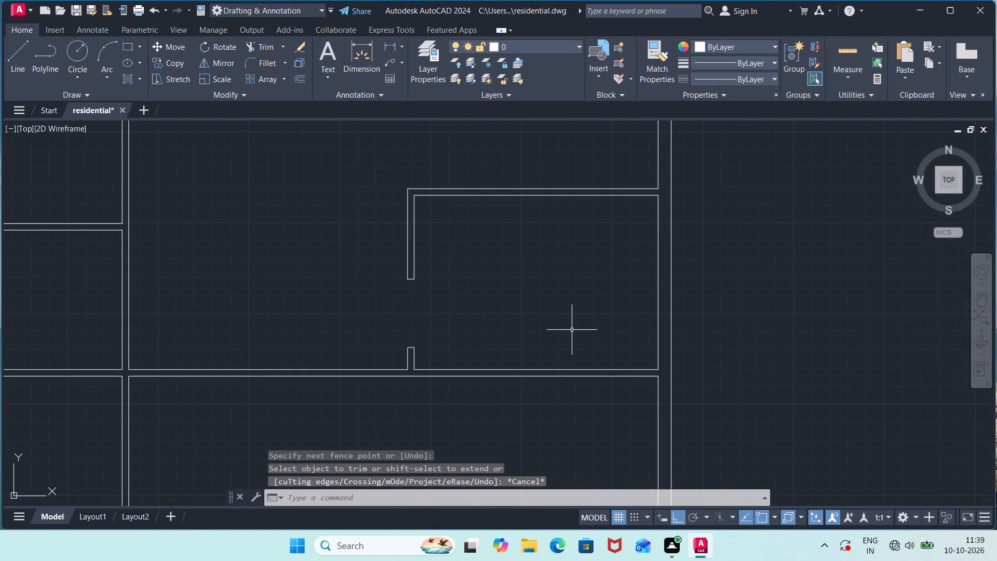
key(l)
key(Return)
scroll(594, 328, down, 1)
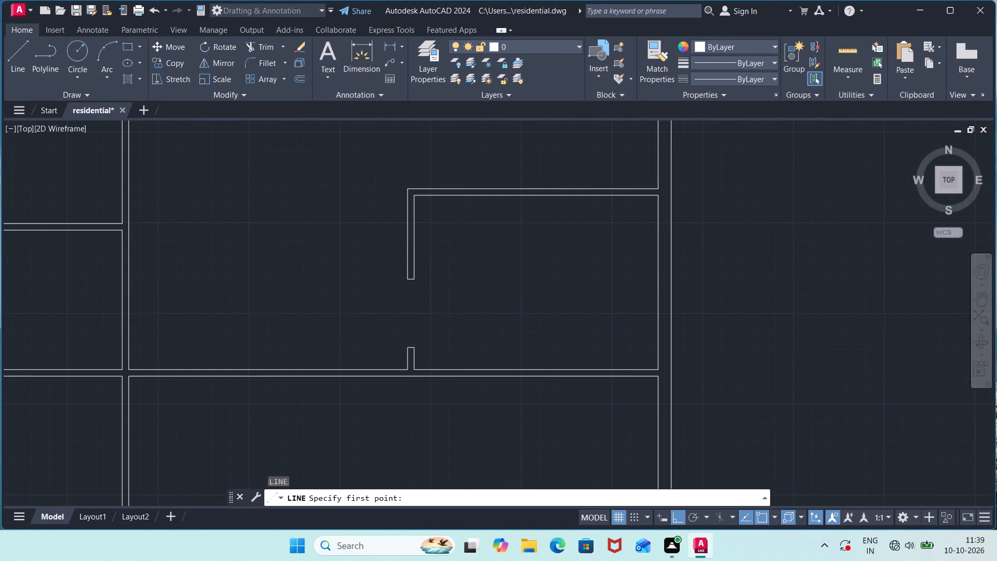
scroll(594, 328, down, 1)
middle_drag(598, 257, 596, 274)
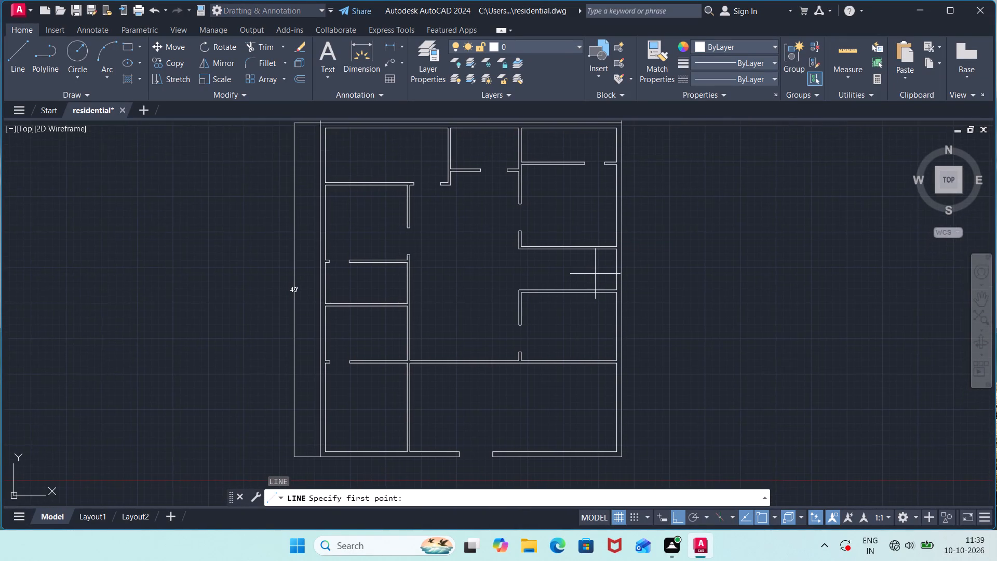
scroll(593, 272, up, 2)
click(645, 264)
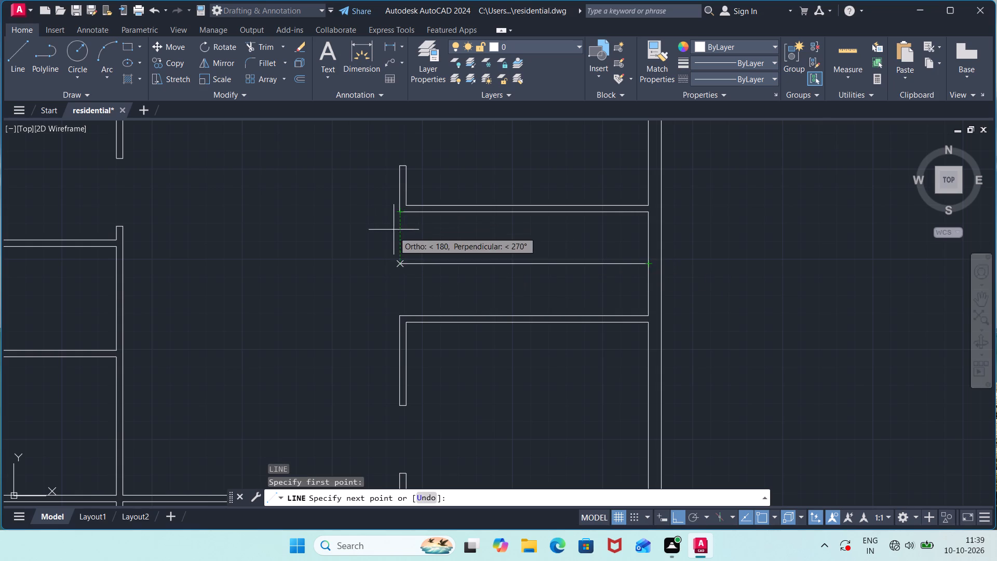
click(398, 265)
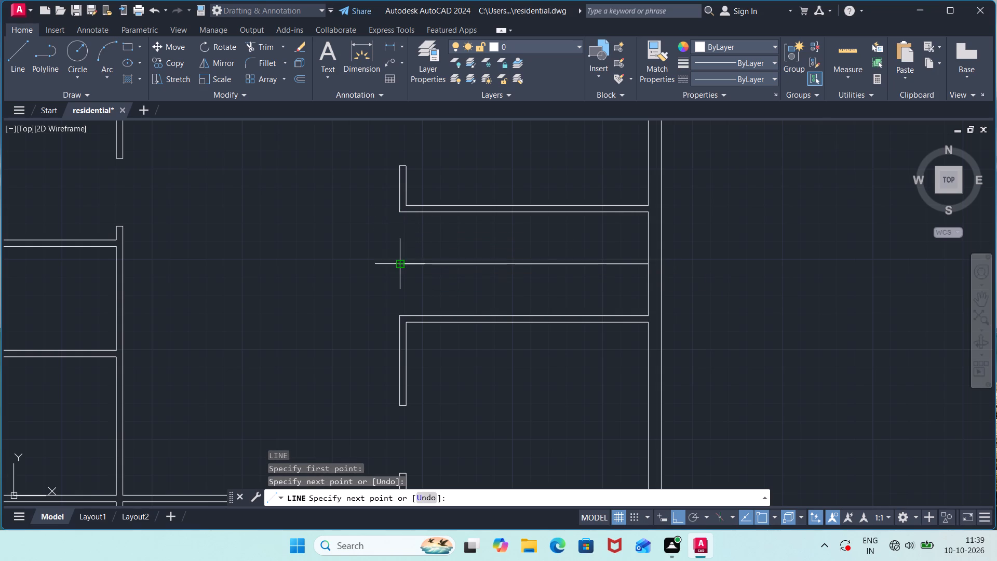
key(Escape)
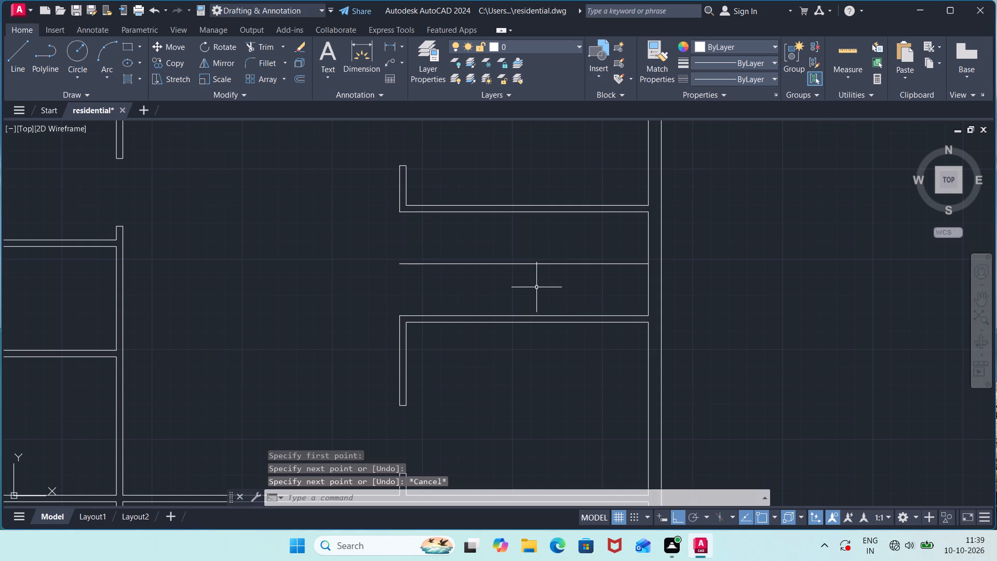
Offset the outer wall's inner face at the end of the open right-hand bay 3' to the left.
text(off)
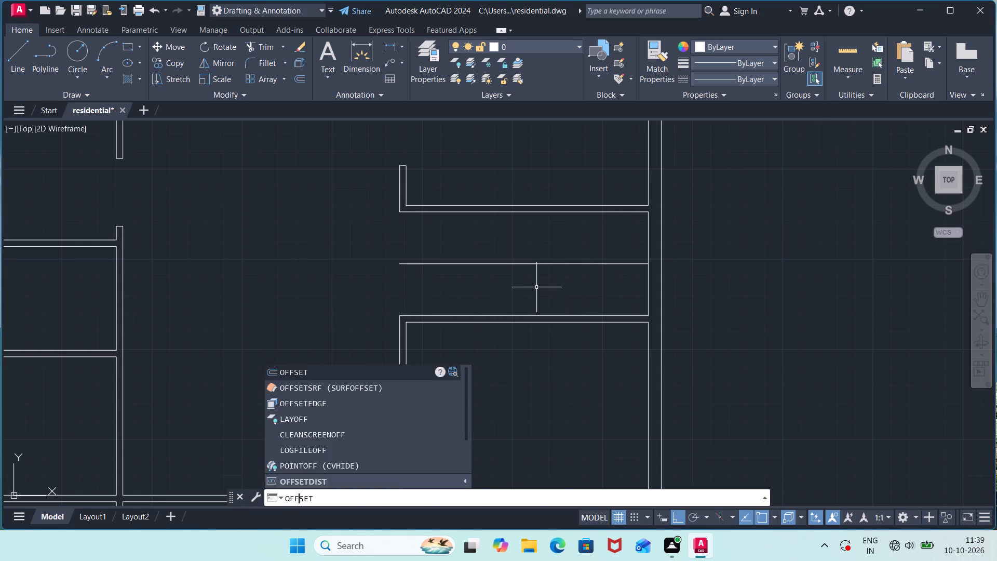
key(Return)
key(3)
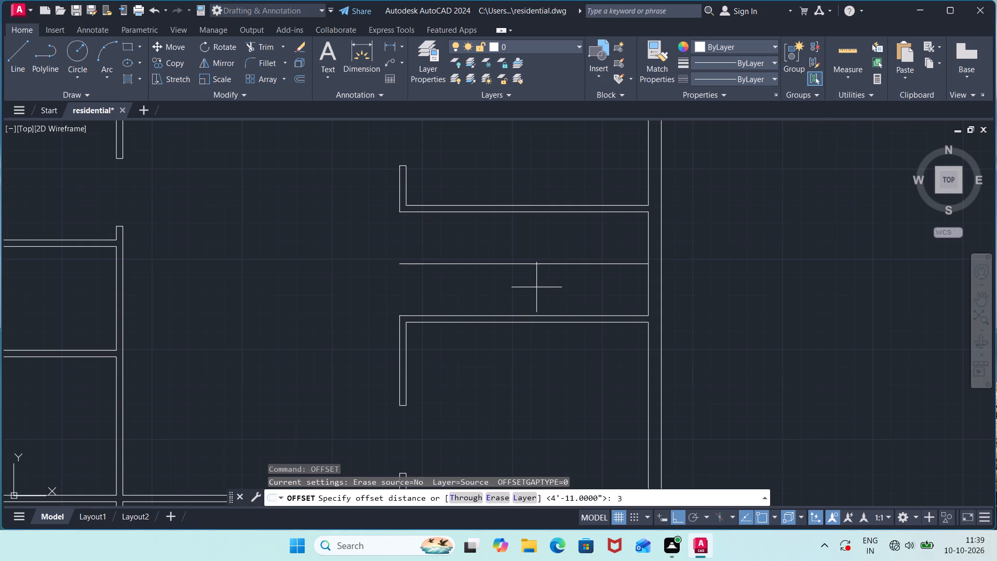
key(apostrophe)
key(Return)
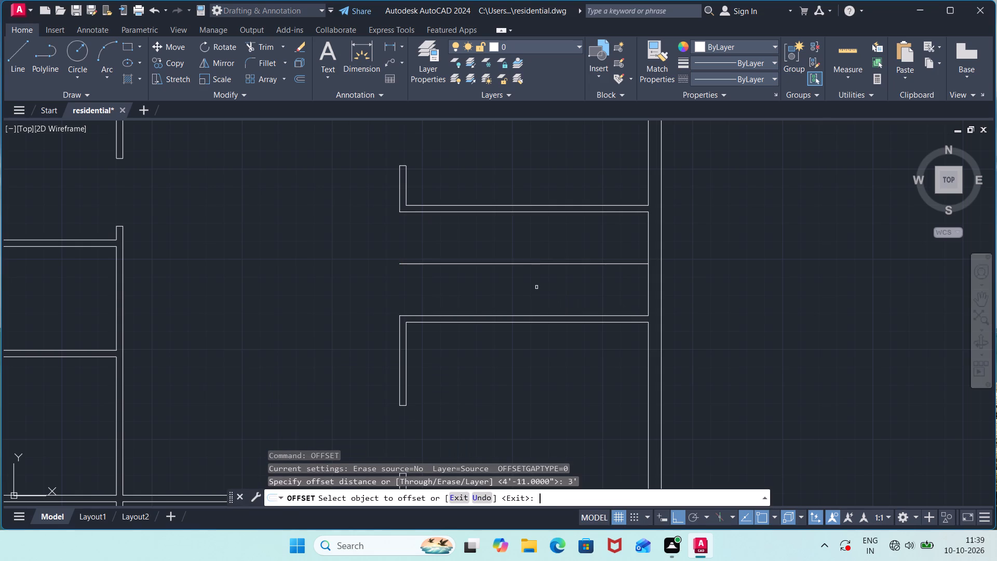
click(649, 283)
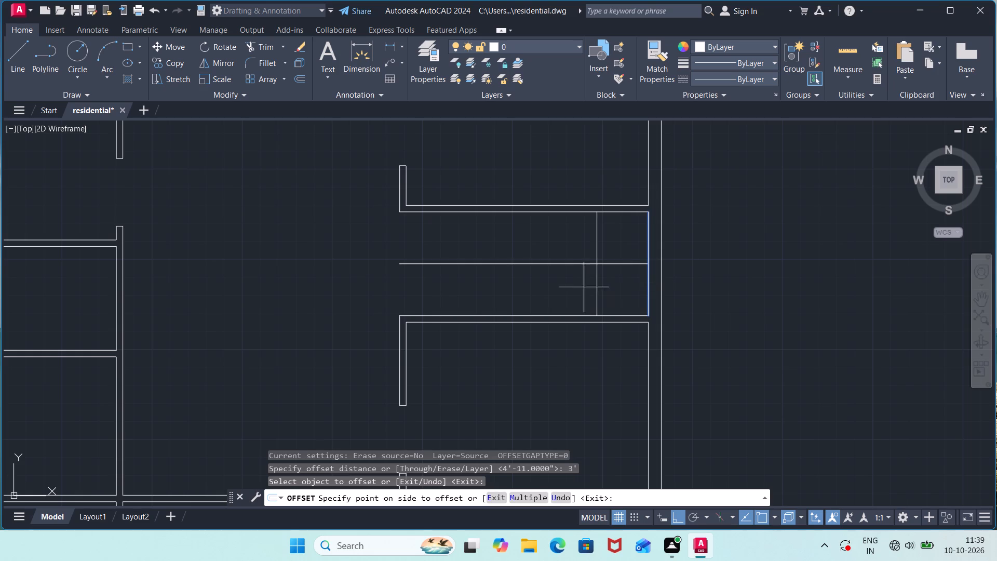
click(560, 290)
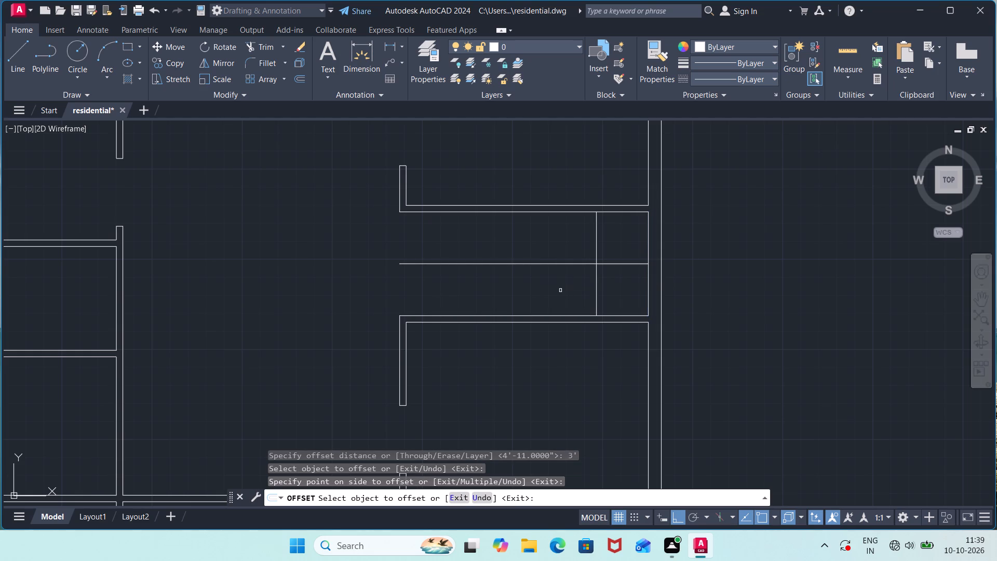
key(space)
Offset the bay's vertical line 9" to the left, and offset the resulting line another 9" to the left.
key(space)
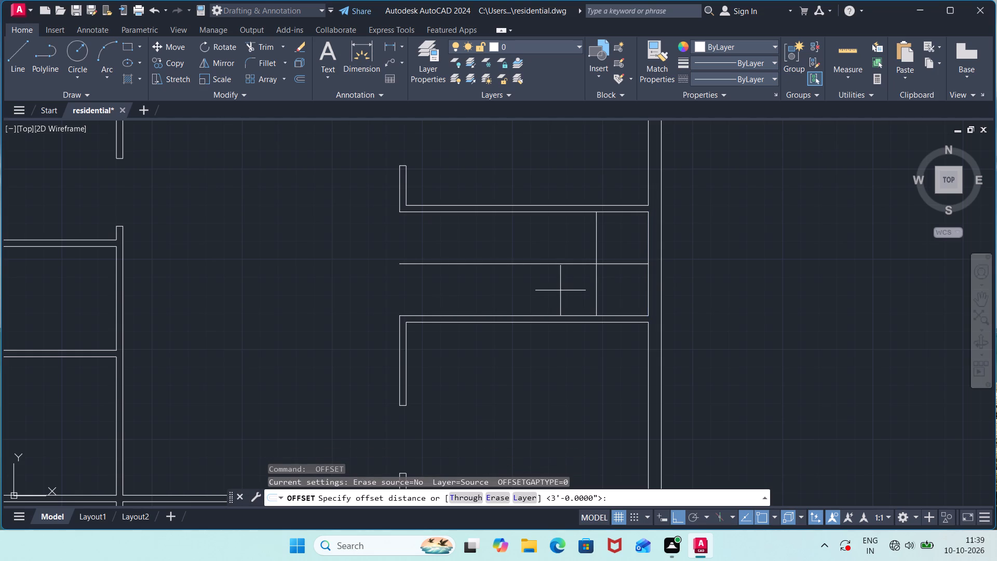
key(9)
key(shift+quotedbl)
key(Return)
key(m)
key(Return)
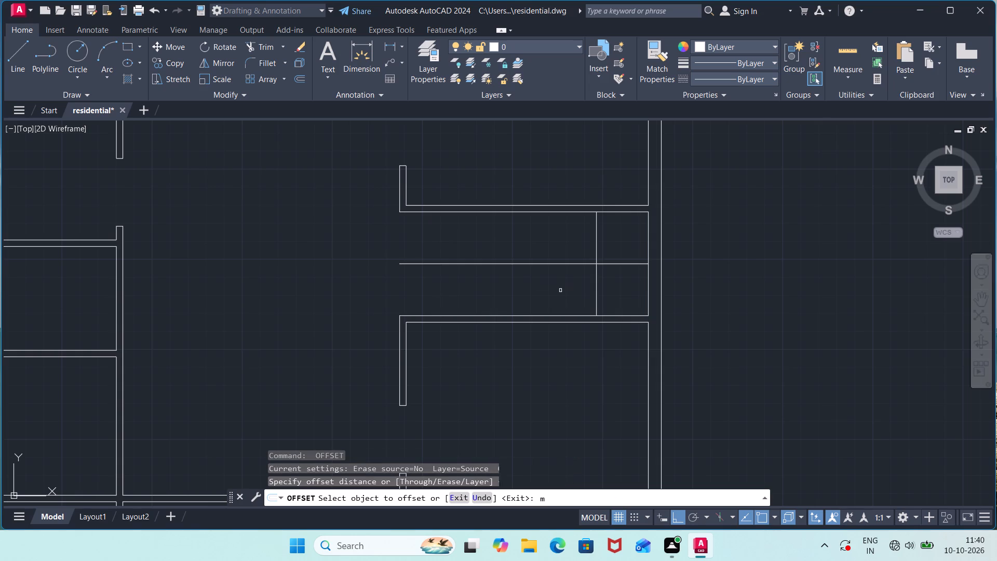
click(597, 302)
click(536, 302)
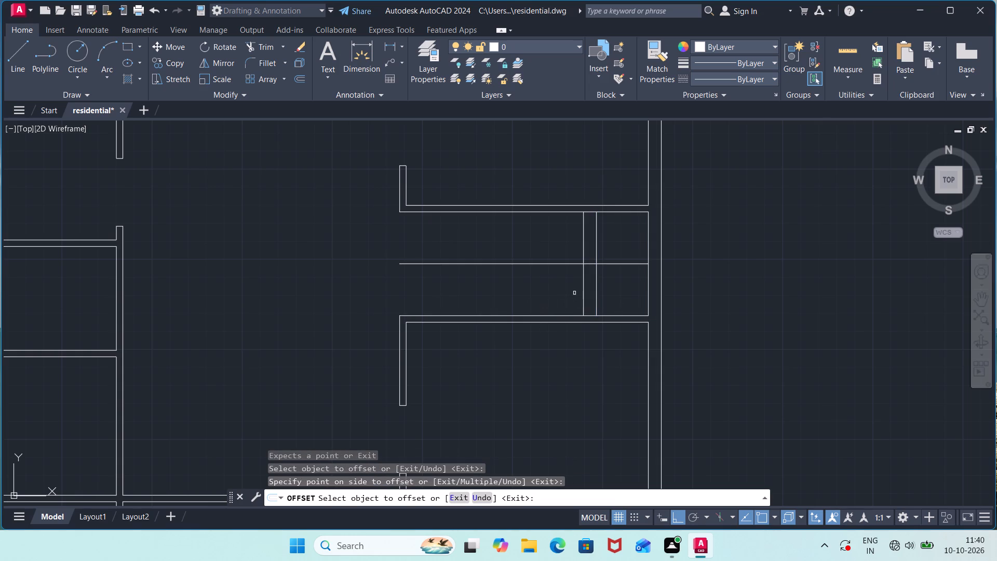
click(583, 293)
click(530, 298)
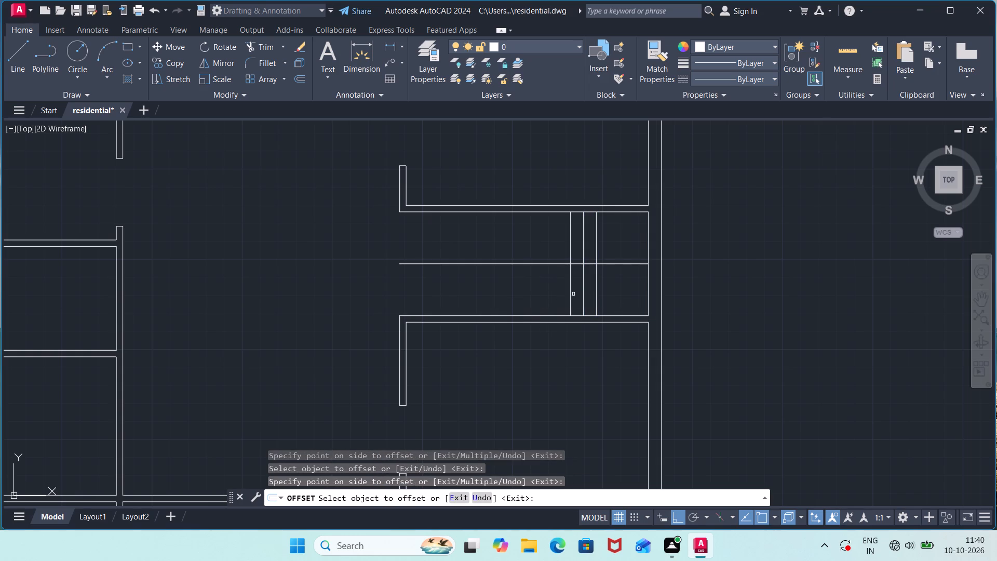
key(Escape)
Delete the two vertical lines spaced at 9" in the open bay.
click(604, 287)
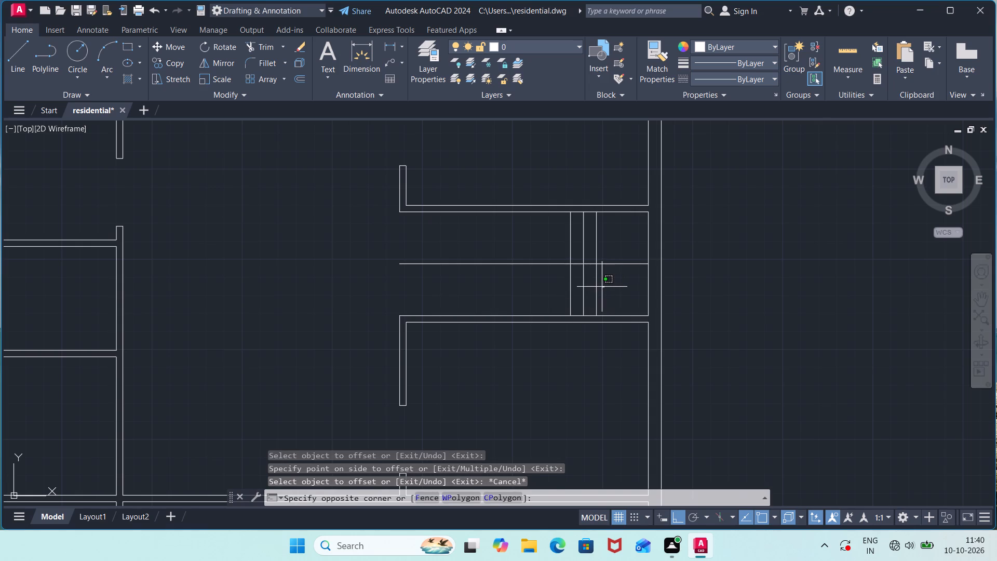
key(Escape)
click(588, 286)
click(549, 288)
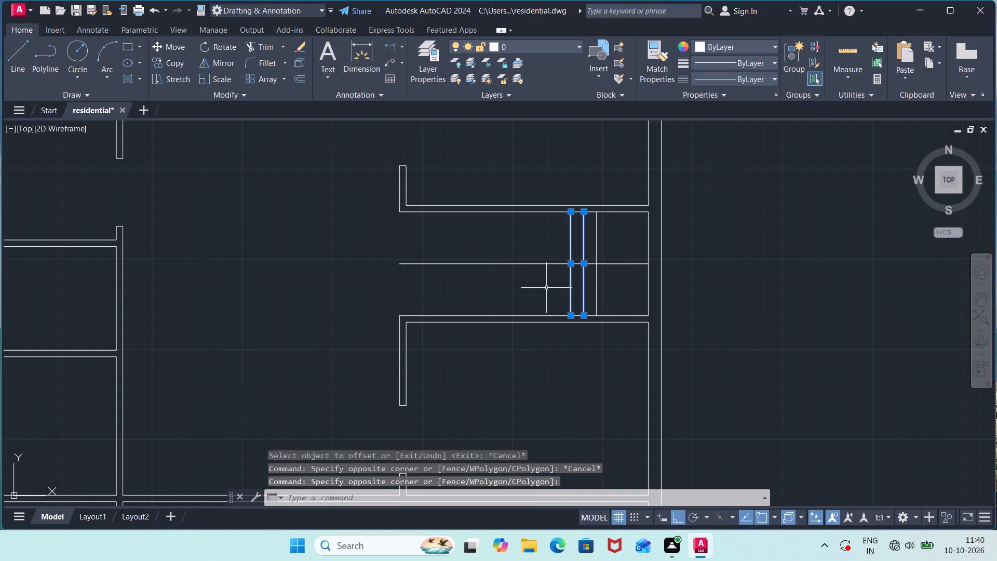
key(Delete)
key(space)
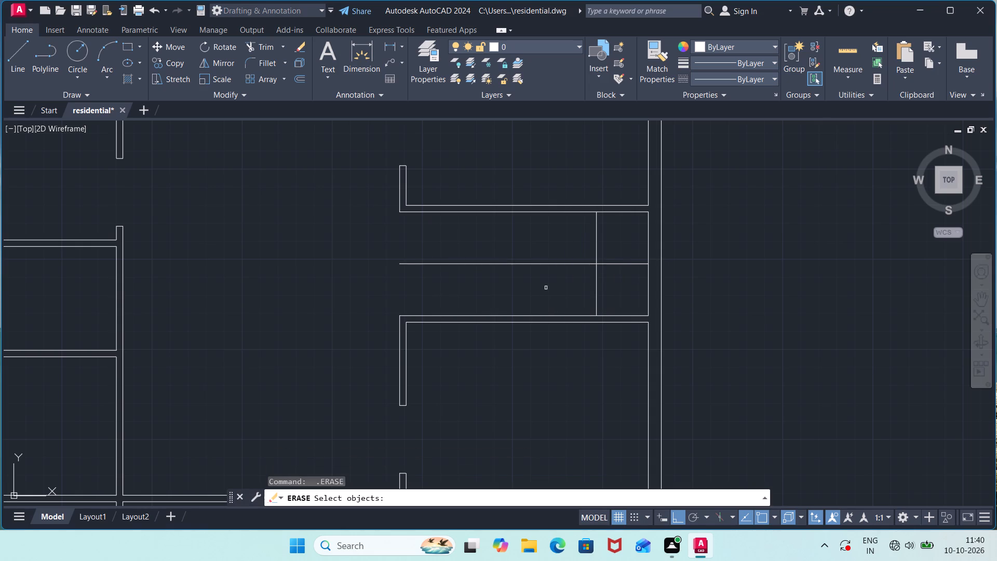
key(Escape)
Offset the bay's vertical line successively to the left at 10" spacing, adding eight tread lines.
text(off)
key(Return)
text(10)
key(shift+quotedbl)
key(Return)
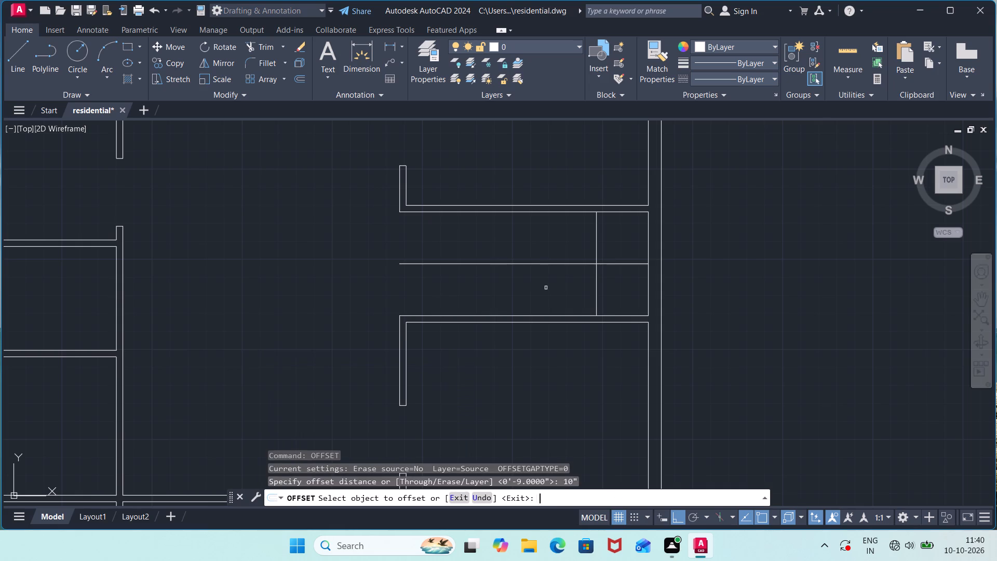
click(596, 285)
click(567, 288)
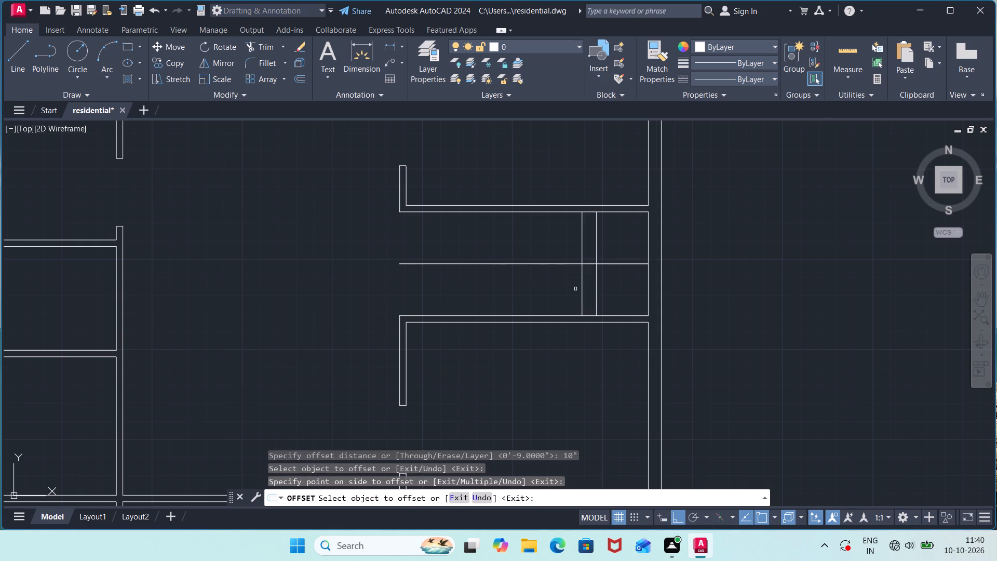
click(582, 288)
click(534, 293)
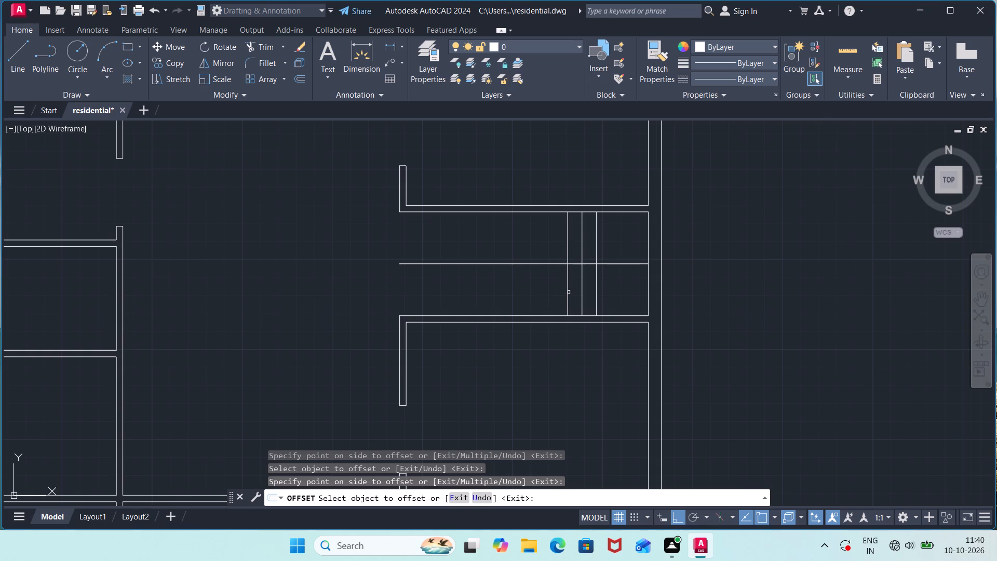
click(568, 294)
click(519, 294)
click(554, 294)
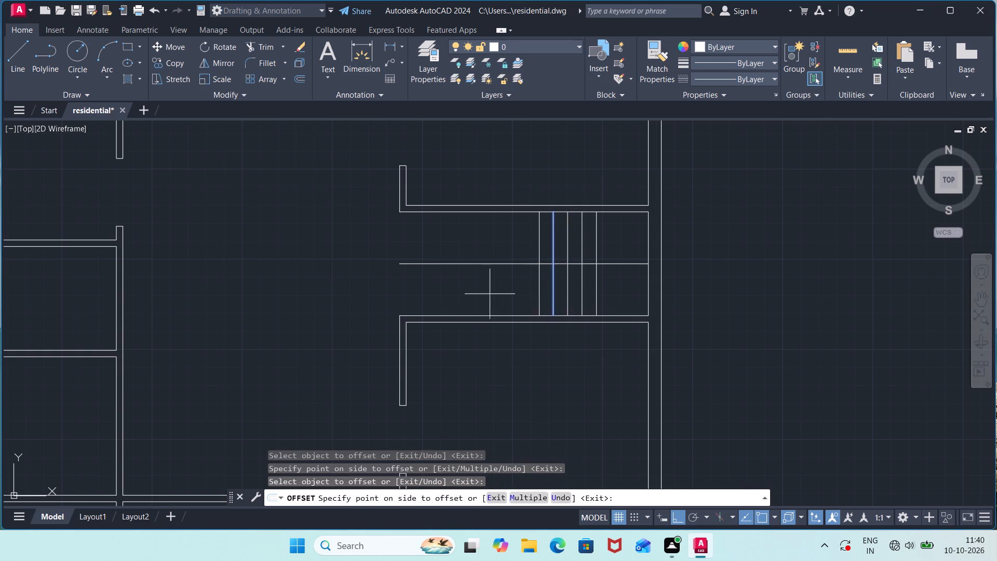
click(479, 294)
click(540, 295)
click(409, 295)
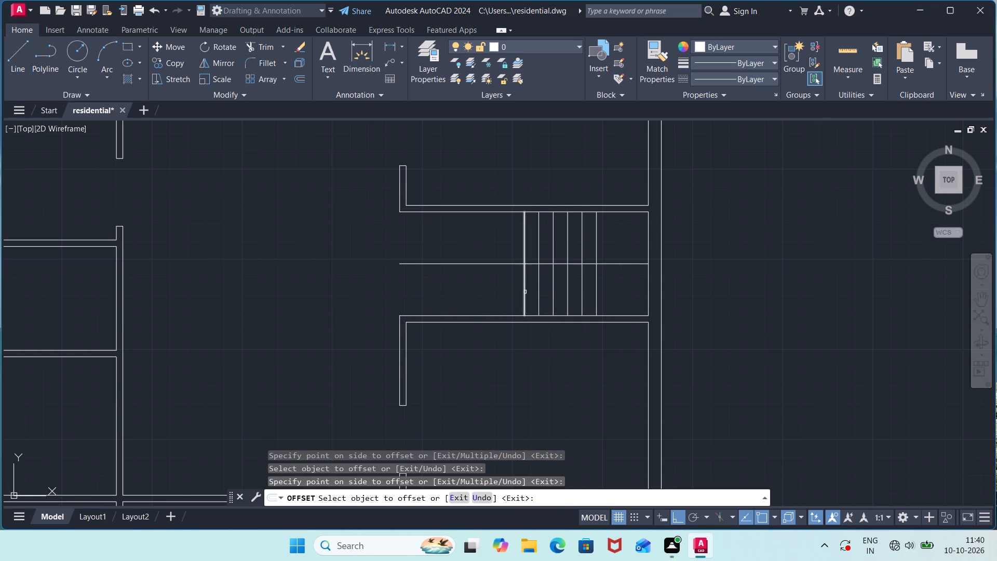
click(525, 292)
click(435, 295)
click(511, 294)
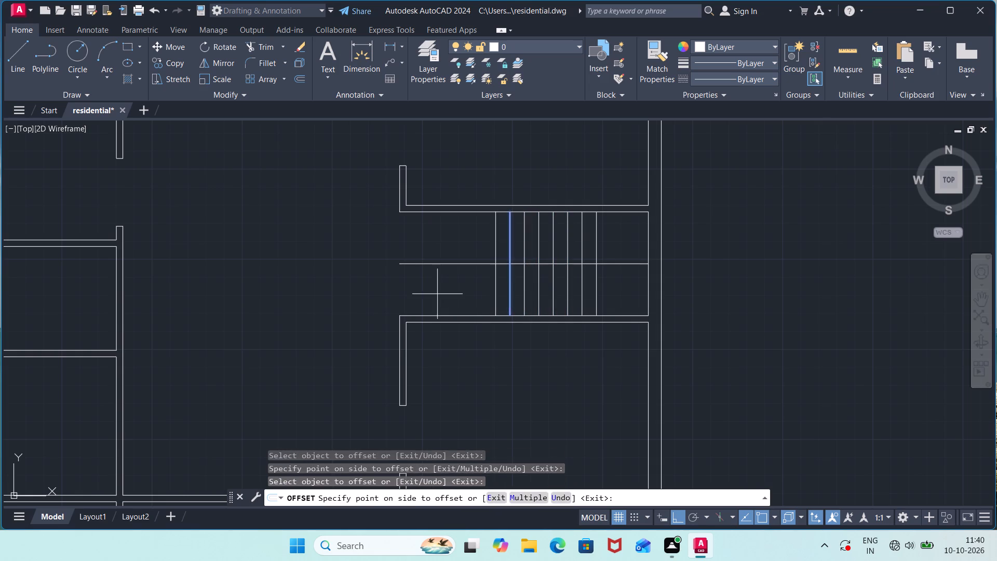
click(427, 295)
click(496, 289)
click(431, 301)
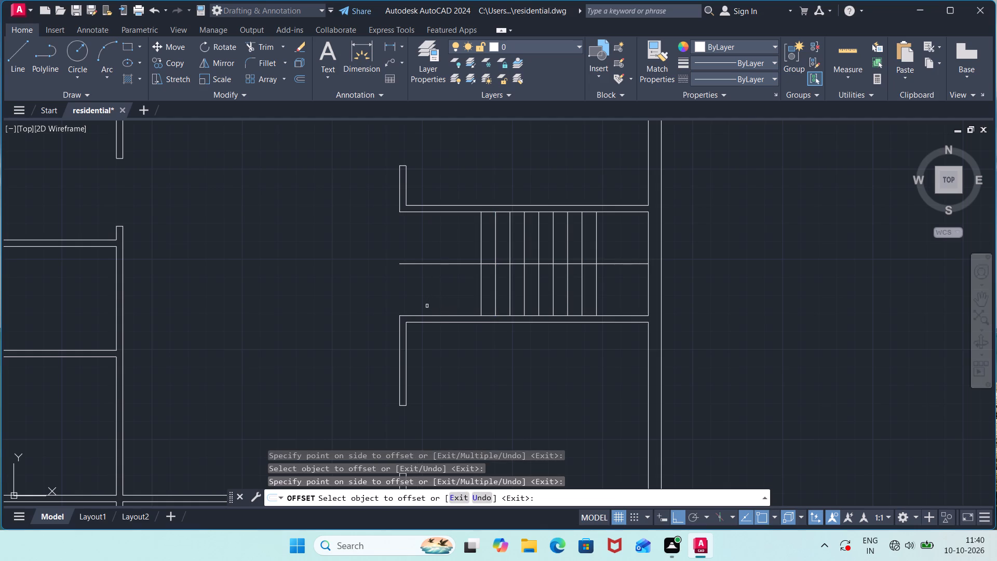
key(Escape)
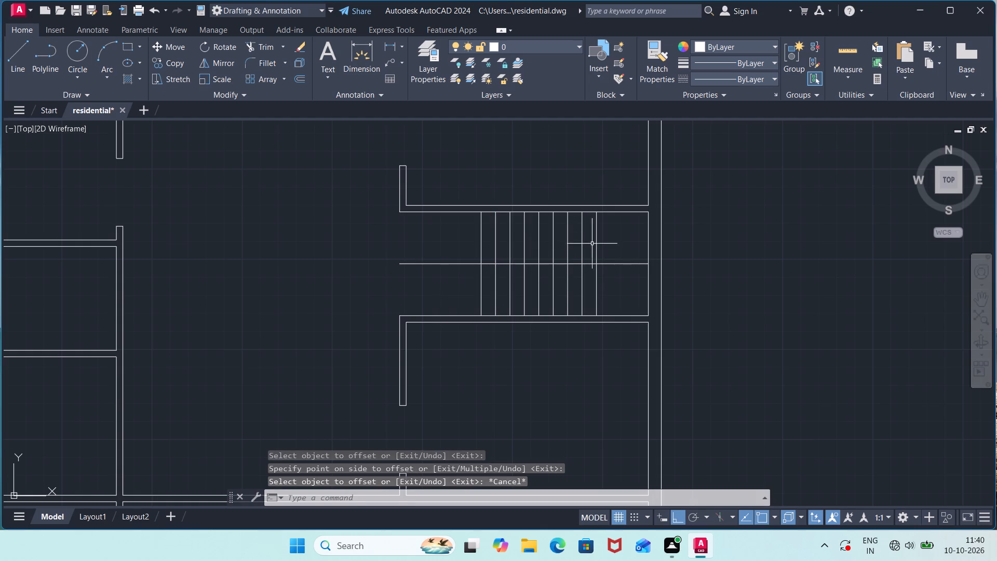
Delete all the vertical tread lines in the open bay, including the first line nearest the outer wall.
click(610, 240)
click(460, 249)
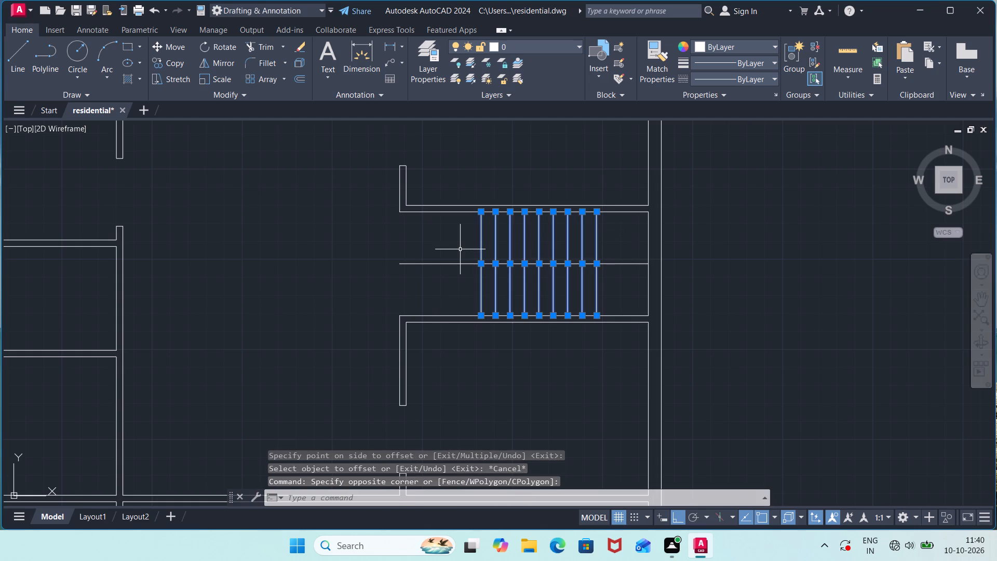
key(Delete)
Offset the outer wall's inner face at the end of the open bay 4' to the left.
text(off)
key(Return)
text(4')
key(Return)
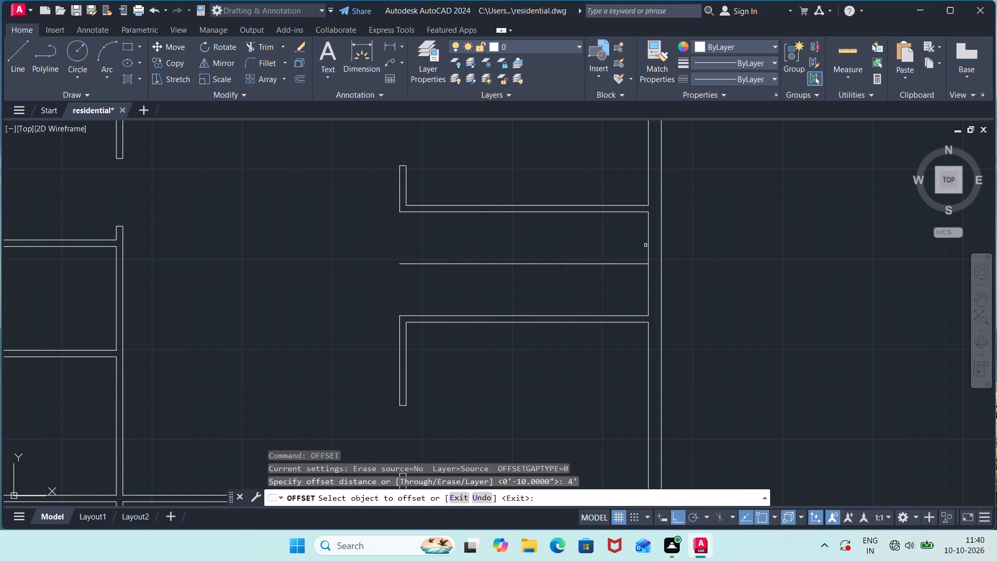
click(649, 245)
click(513, 254)
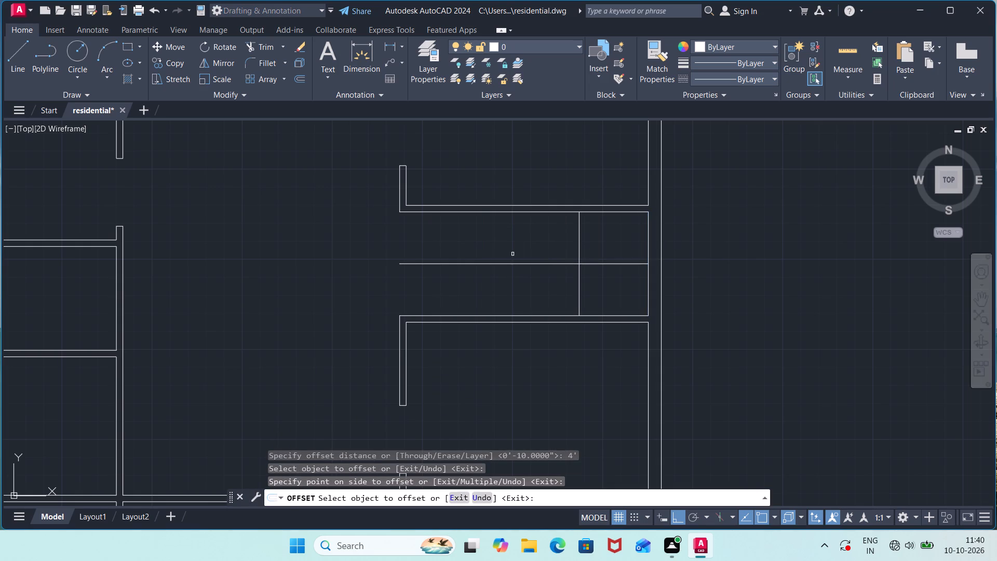
key(Escape)
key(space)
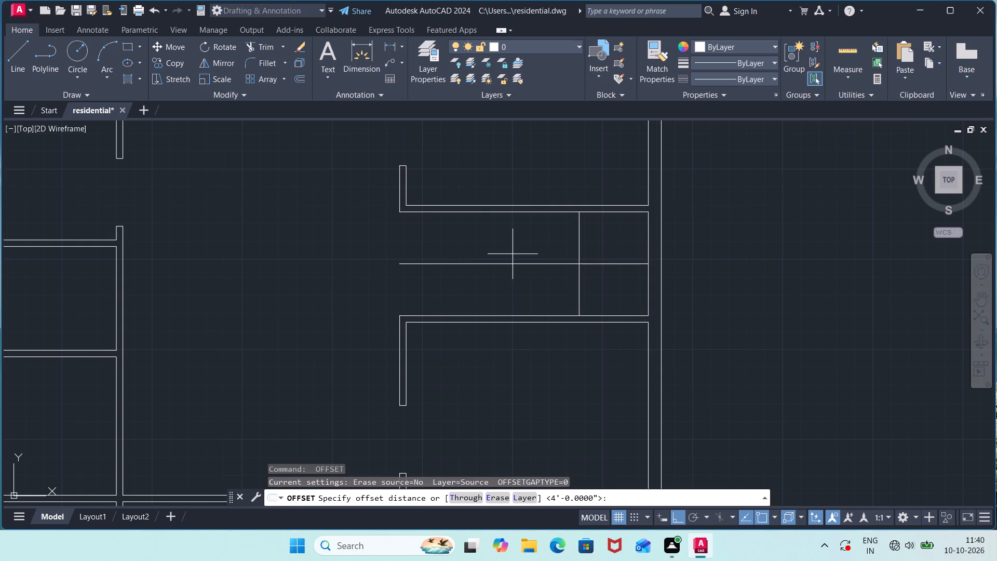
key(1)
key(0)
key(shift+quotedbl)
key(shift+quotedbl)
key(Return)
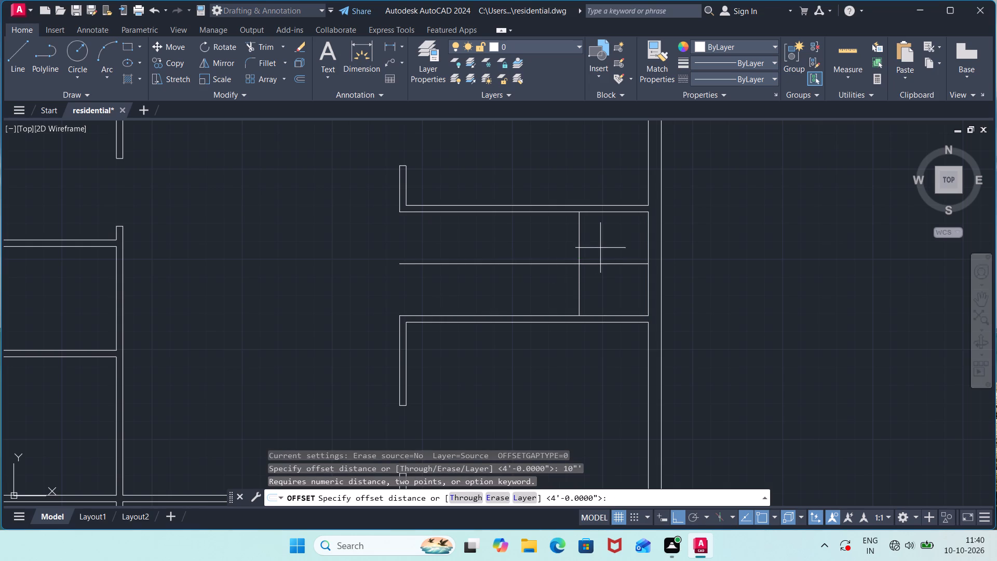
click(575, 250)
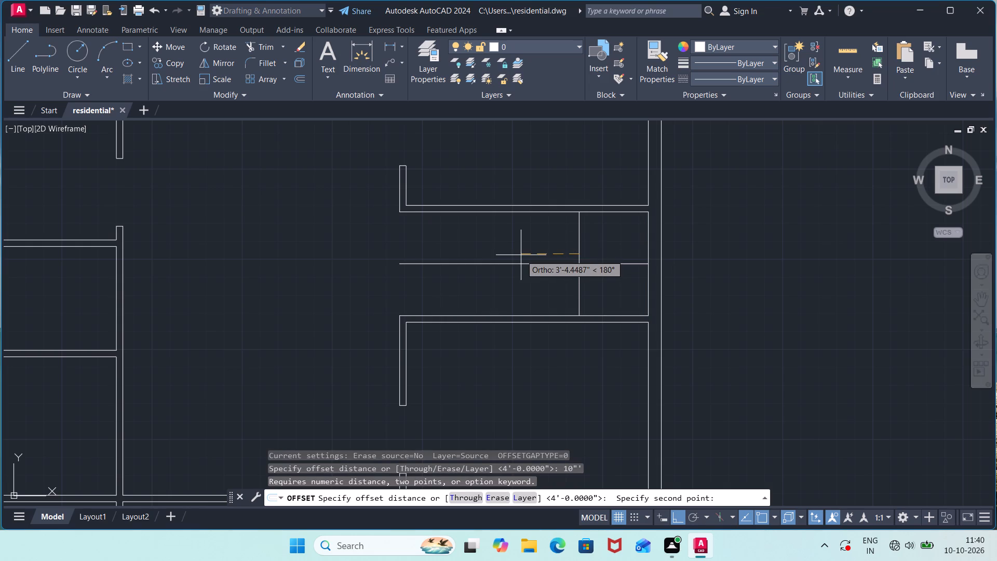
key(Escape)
Offset the 4' landing line successively to the left at 10" spacing, adding eleven tread lines across the stair bay.
key(space)
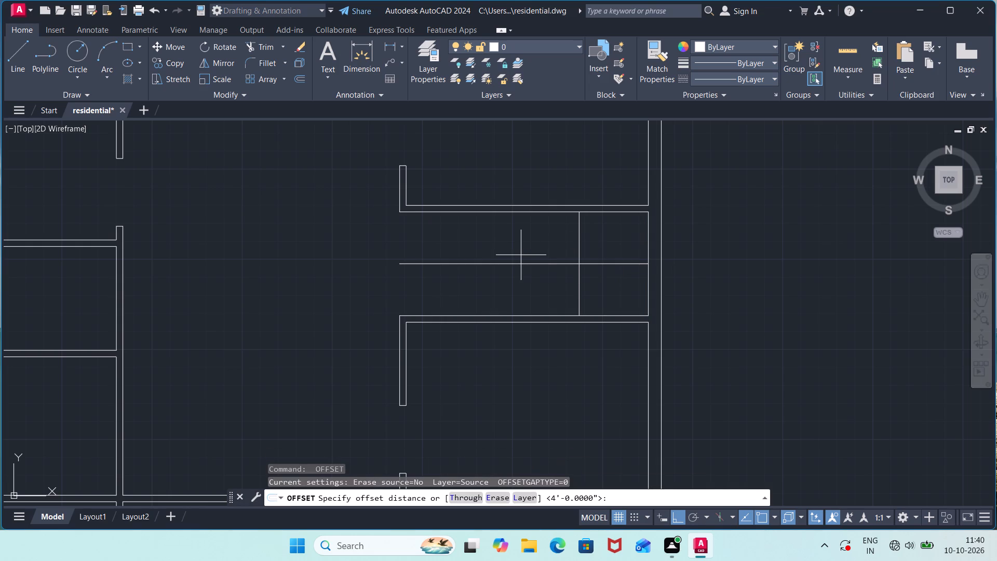
key(1)
key(0)
key(shift+quotedbl)
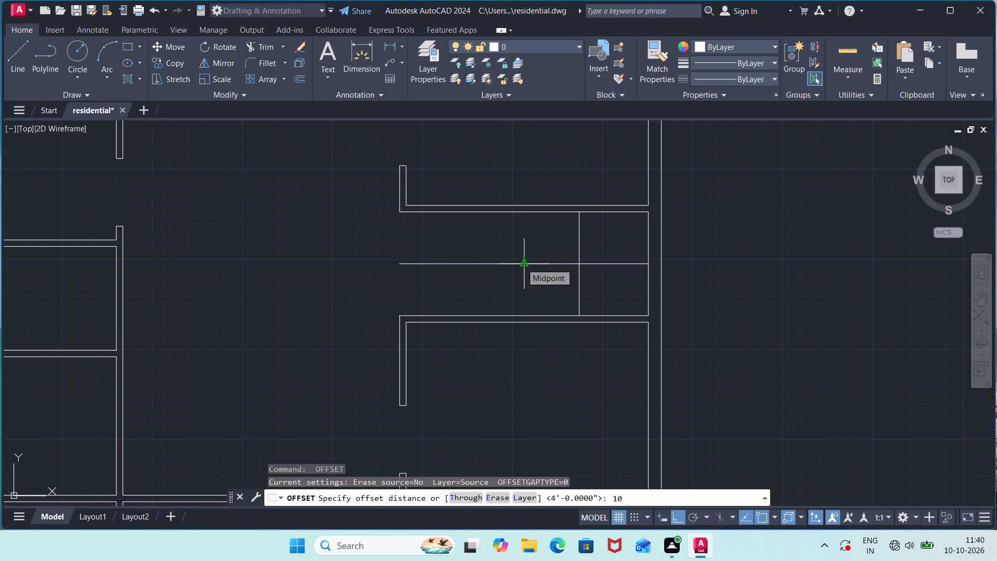
key(Return)
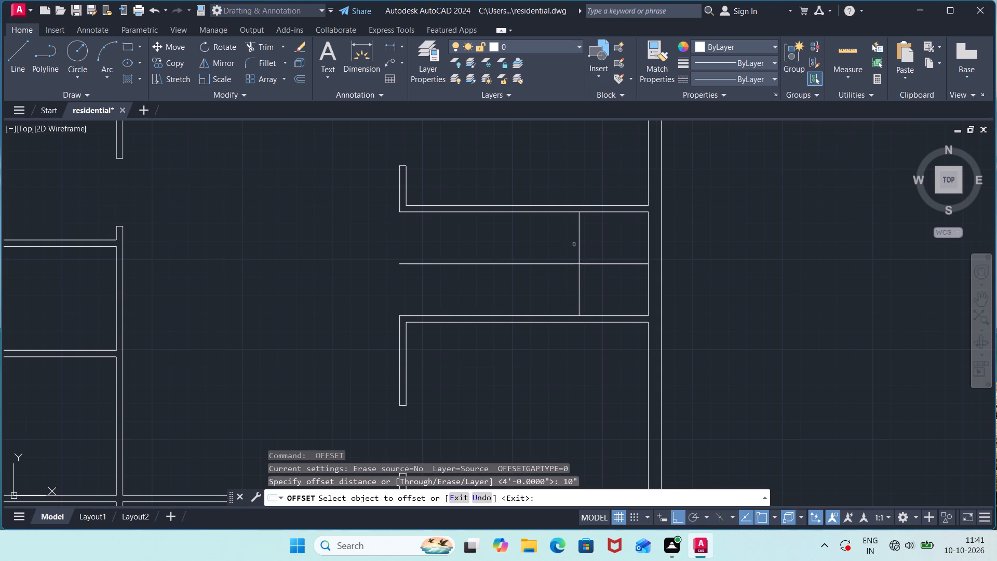
click(579, 245)
click(519, 245)
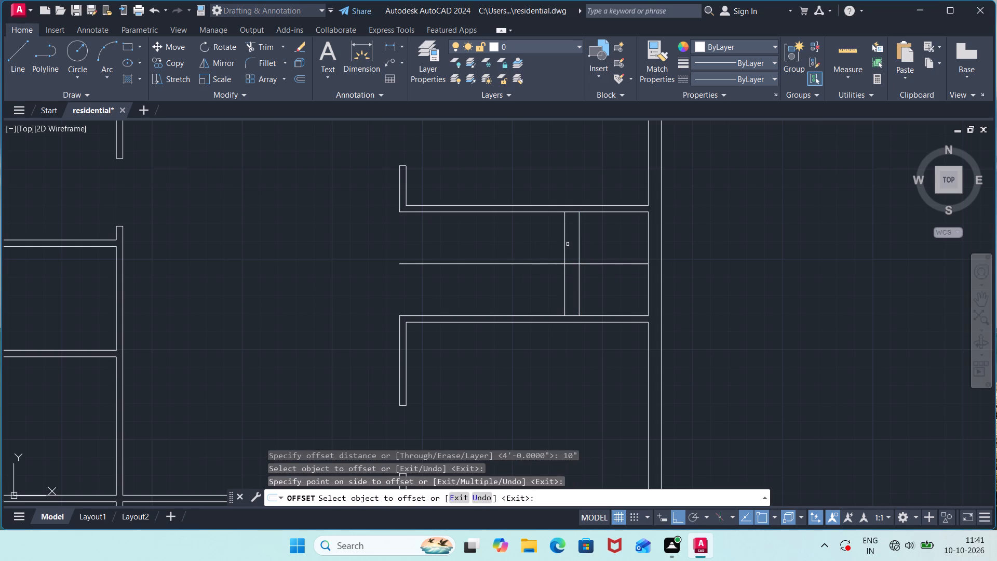
click(565, 244)
click(470, 248)
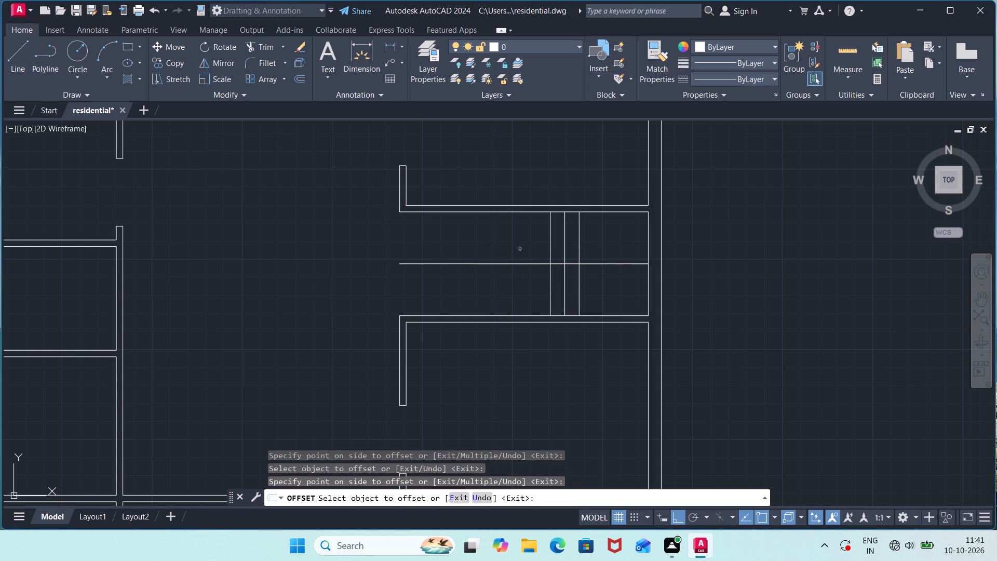
click(553, 248)
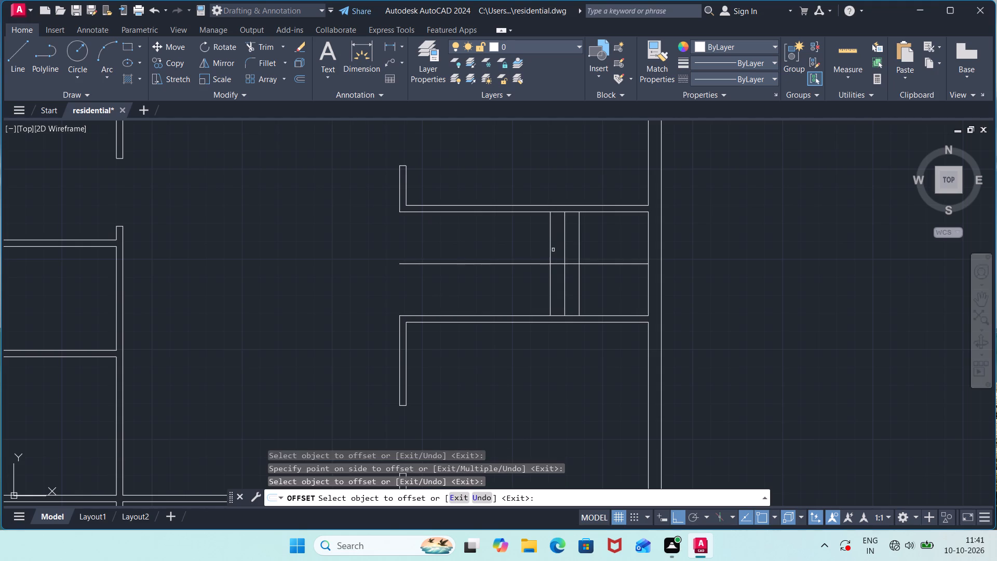
click(550, 252)
click(447, 257)
click(535, 244)
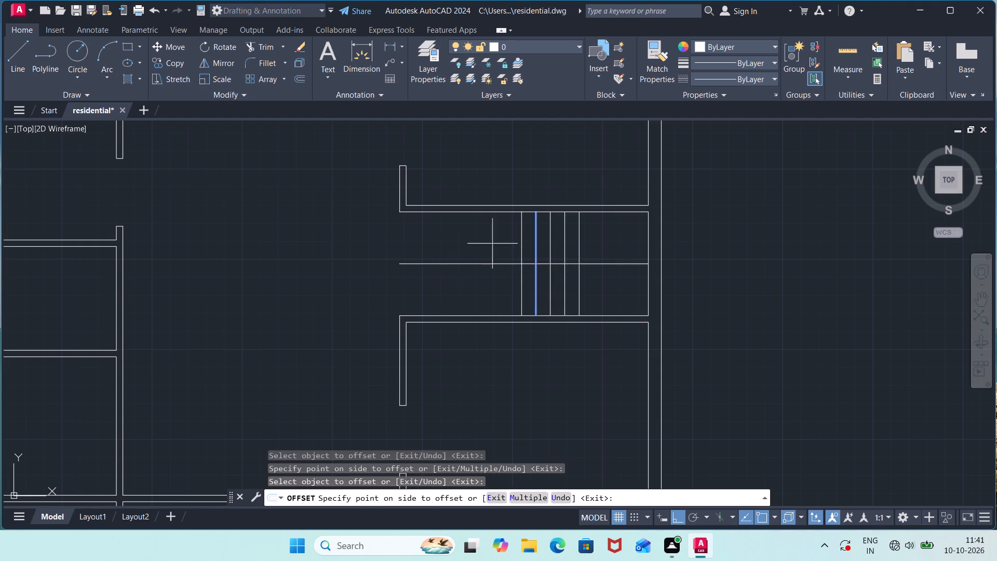
click(491, 244)
click(523, 245)
click(451, 241)
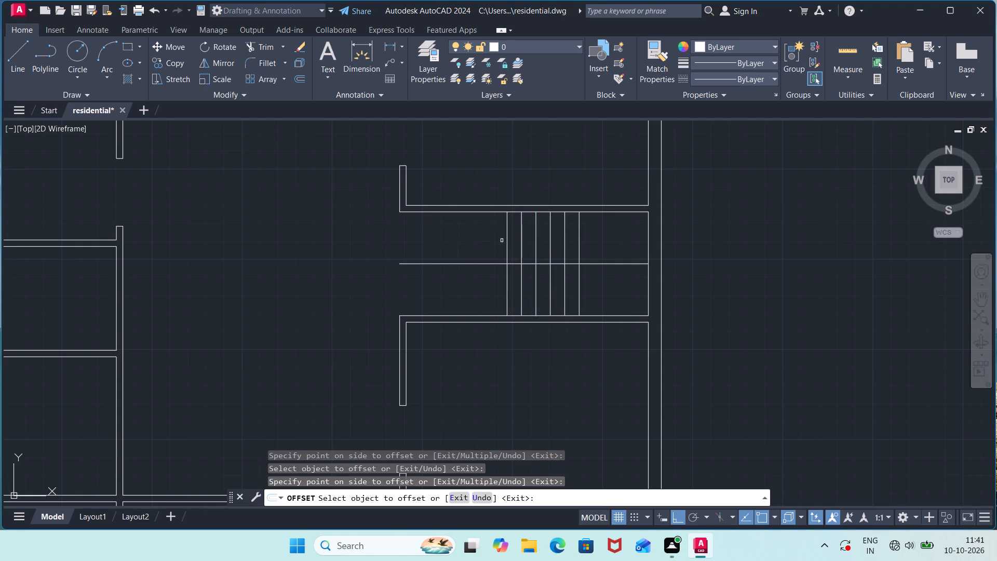
click(507, 241)
click(428, 241)
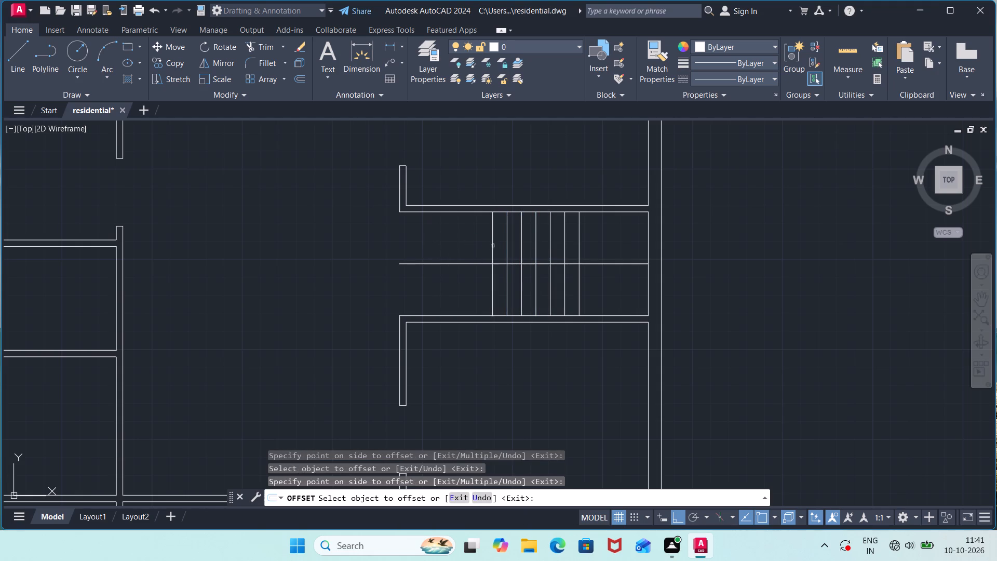
click(492, 247)
click(413, 247)
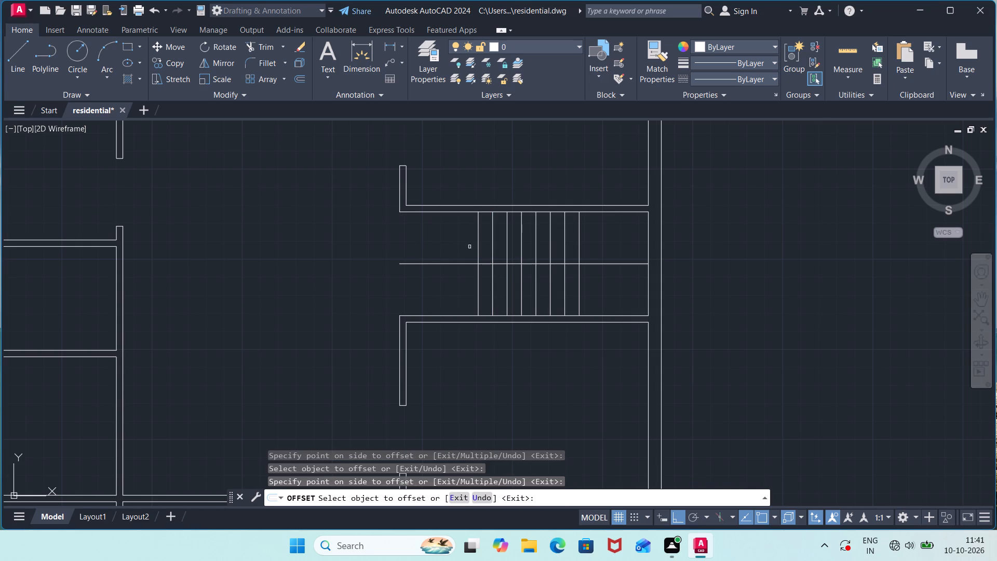
click(480, 245)
click(478, 245)
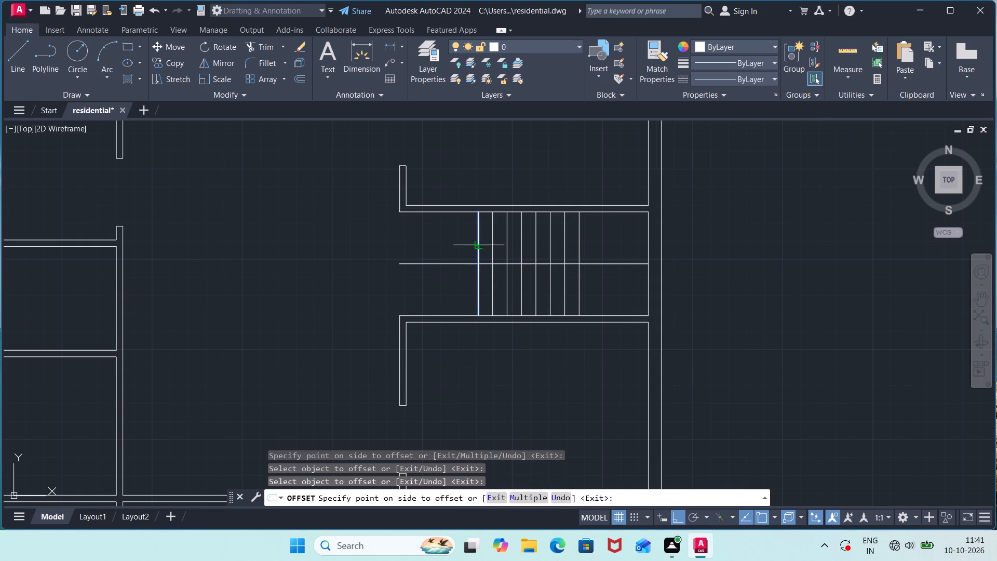
click(425, 245)
click(464, 244)
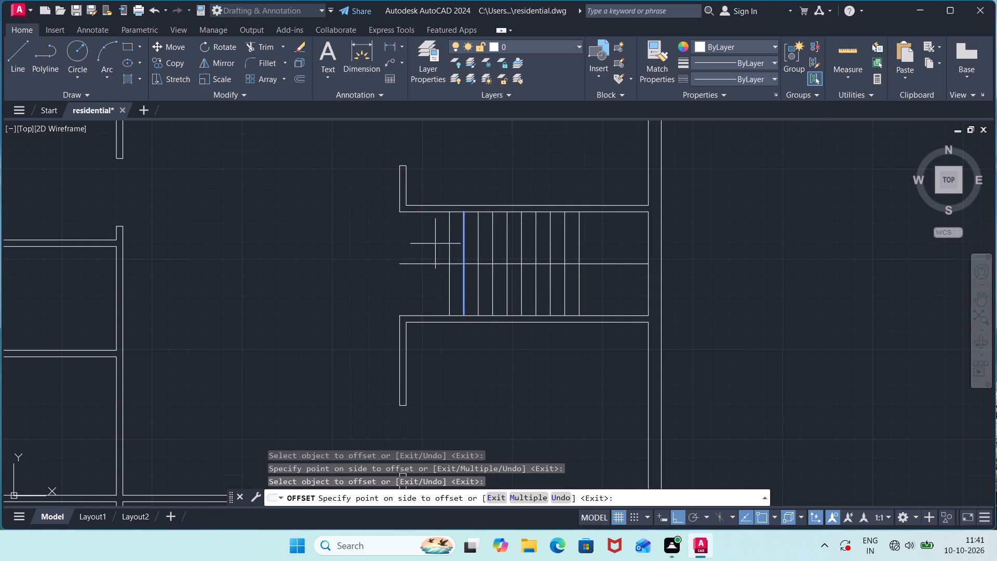
click(424, 244)
click(451, 242)
click(402, 243)
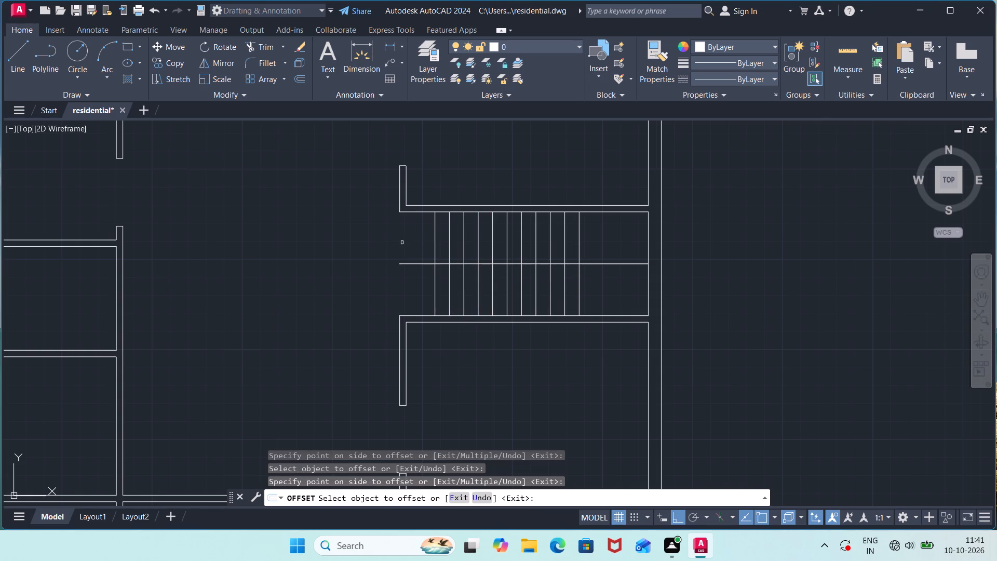
click(437, 243)
click(434, 245)
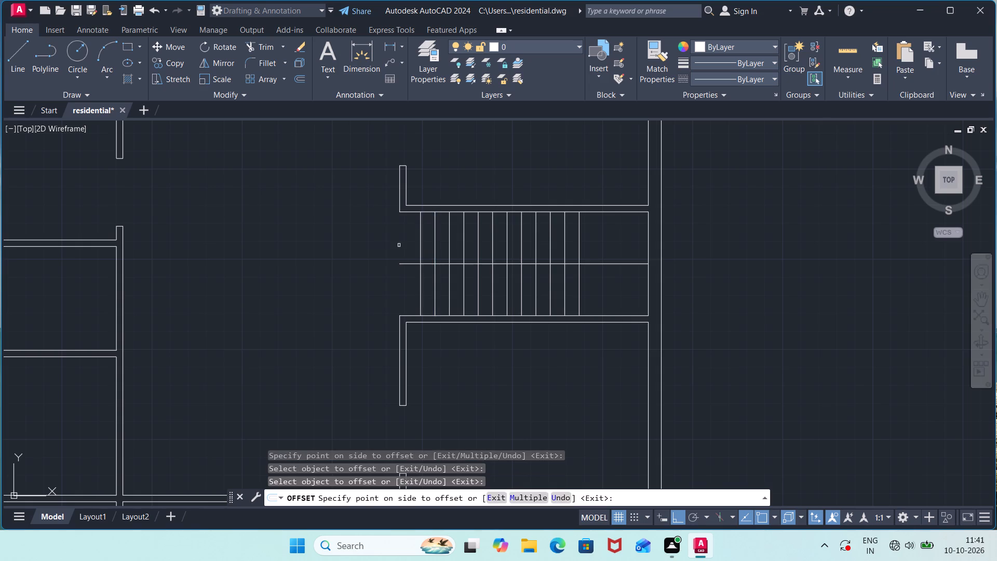
click(399, 245)
click(420, 247)
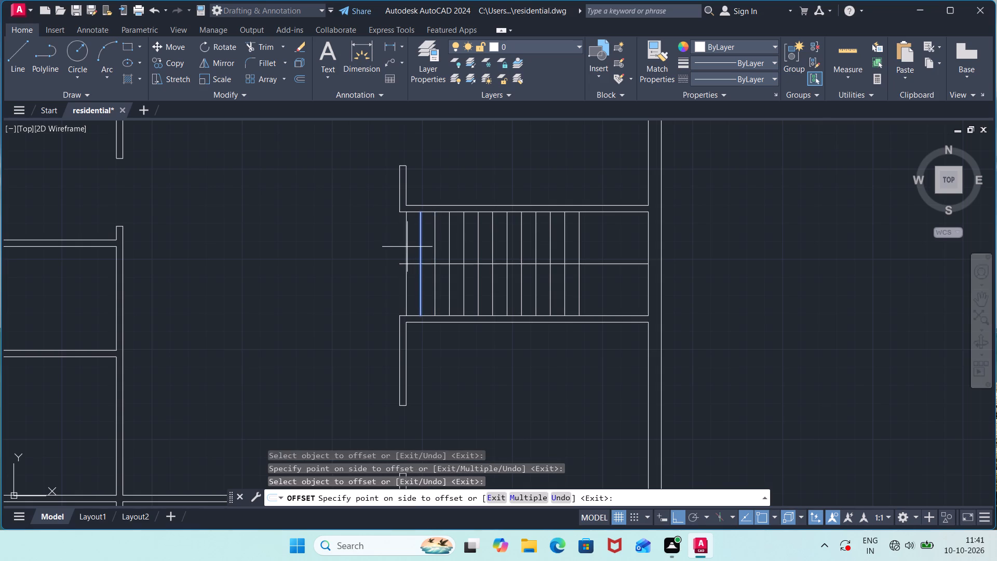
key(Escape)
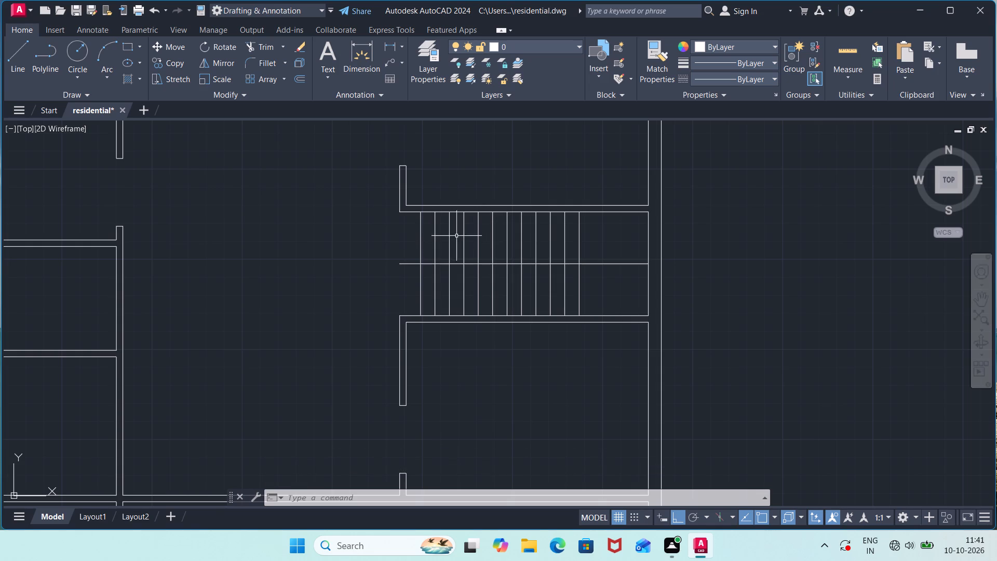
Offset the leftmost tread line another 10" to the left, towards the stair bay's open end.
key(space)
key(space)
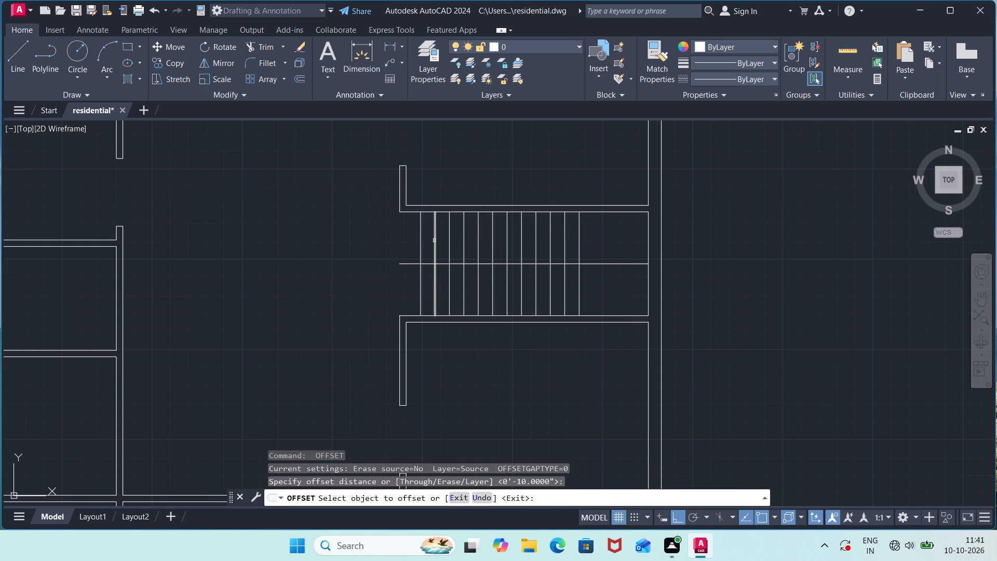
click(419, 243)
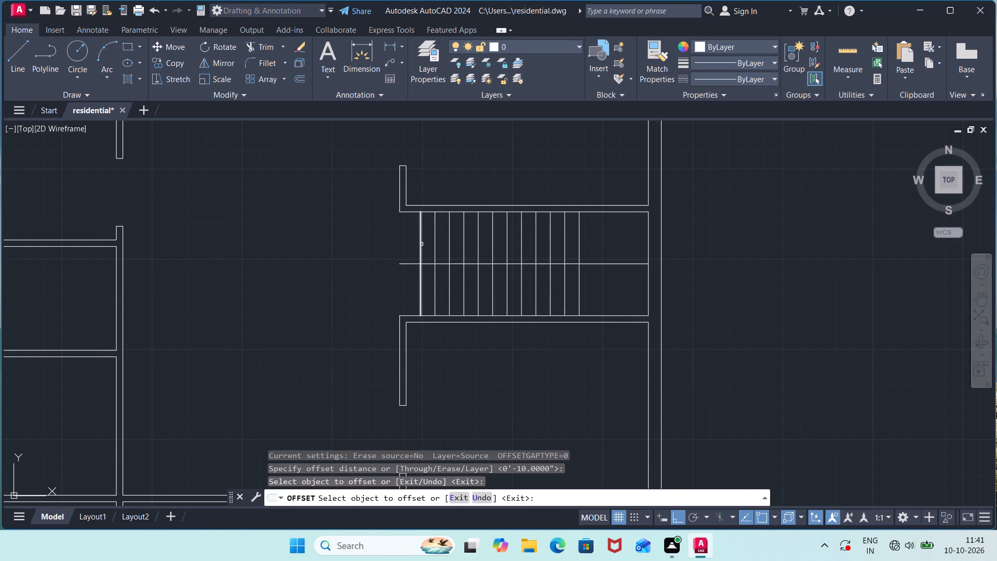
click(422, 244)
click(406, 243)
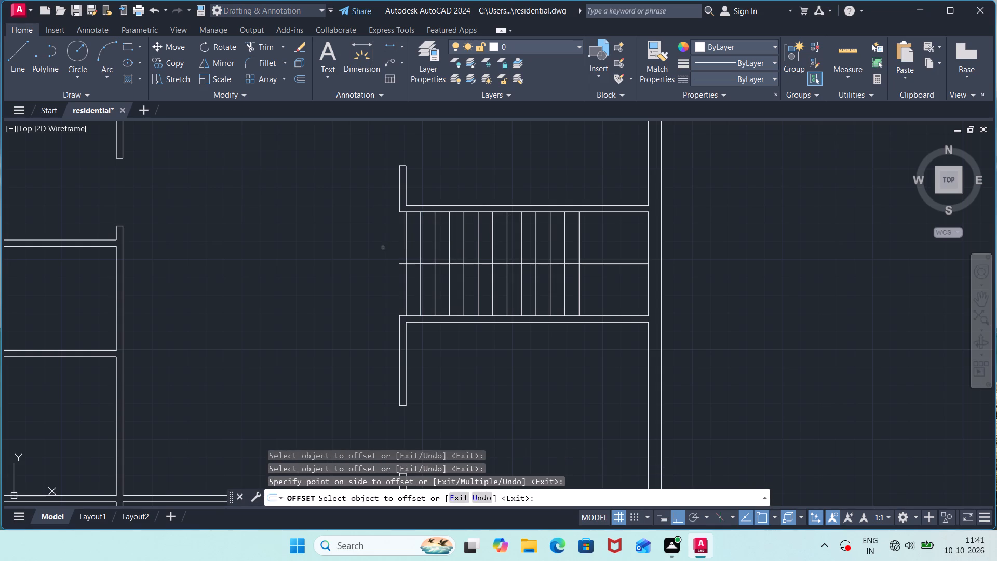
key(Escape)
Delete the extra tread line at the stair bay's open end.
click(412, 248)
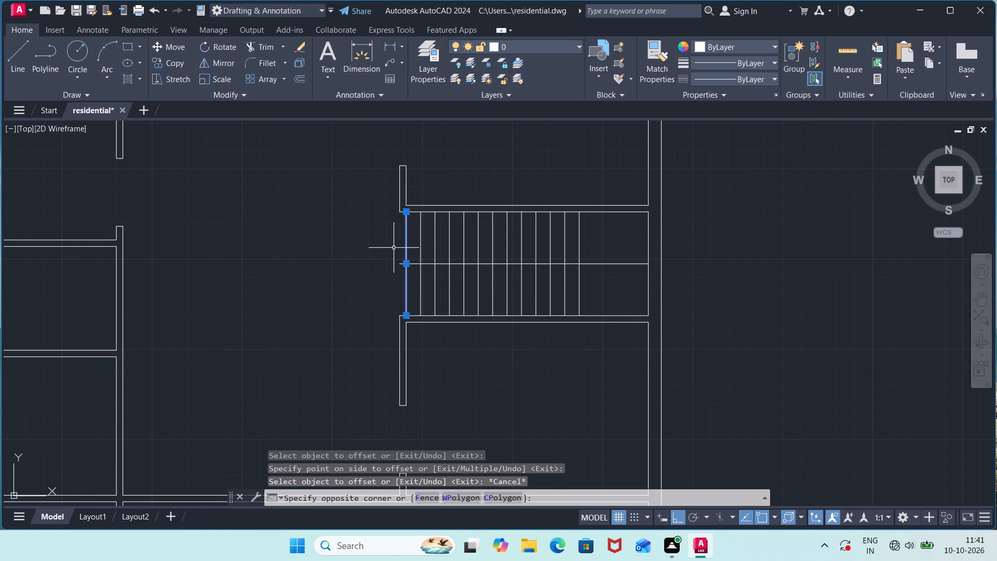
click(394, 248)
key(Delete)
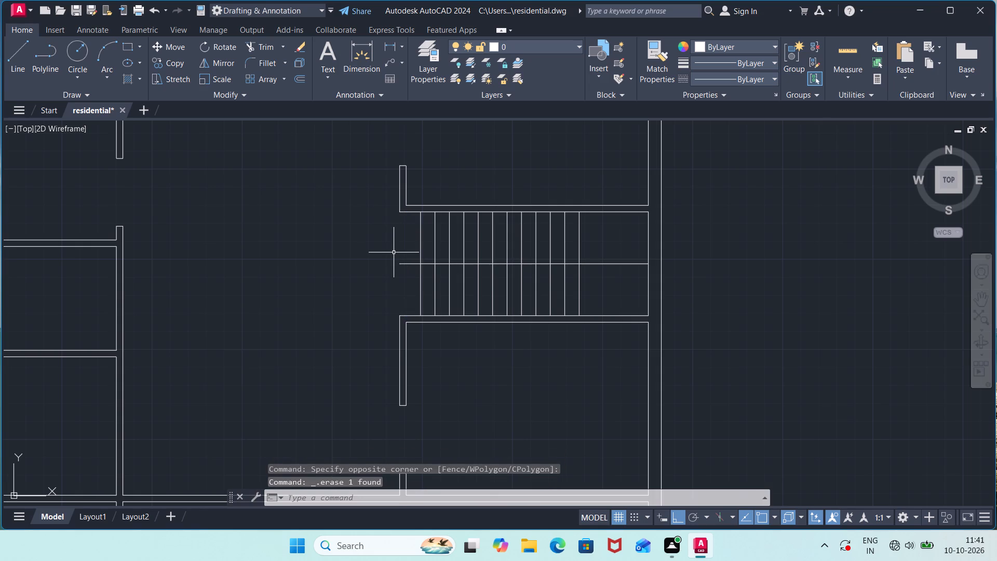
Trim the part of the stair's horizontal centre line that projects beyond the leftmost tread.
click(406, 261)
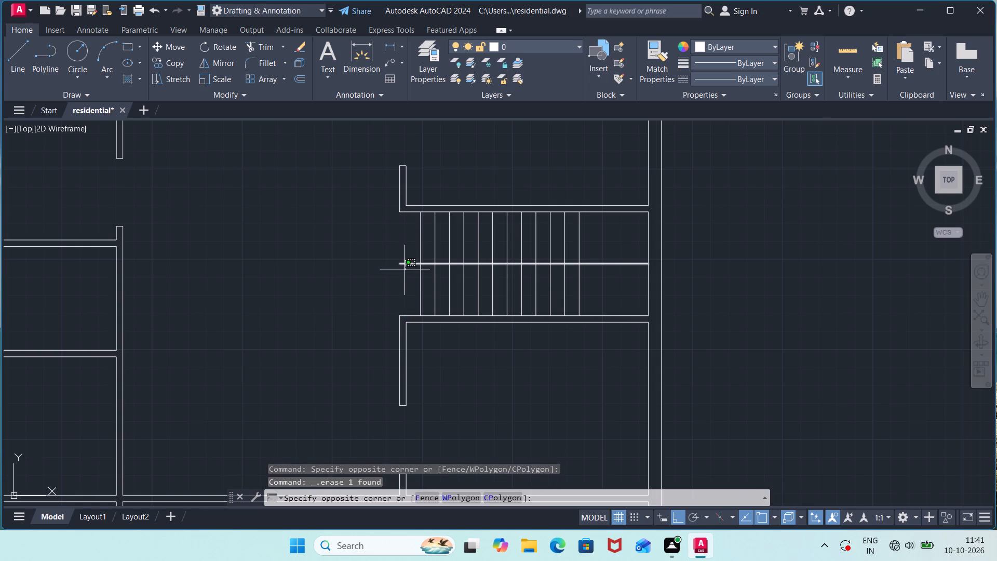
key(Escape)
key(t)
key(r)
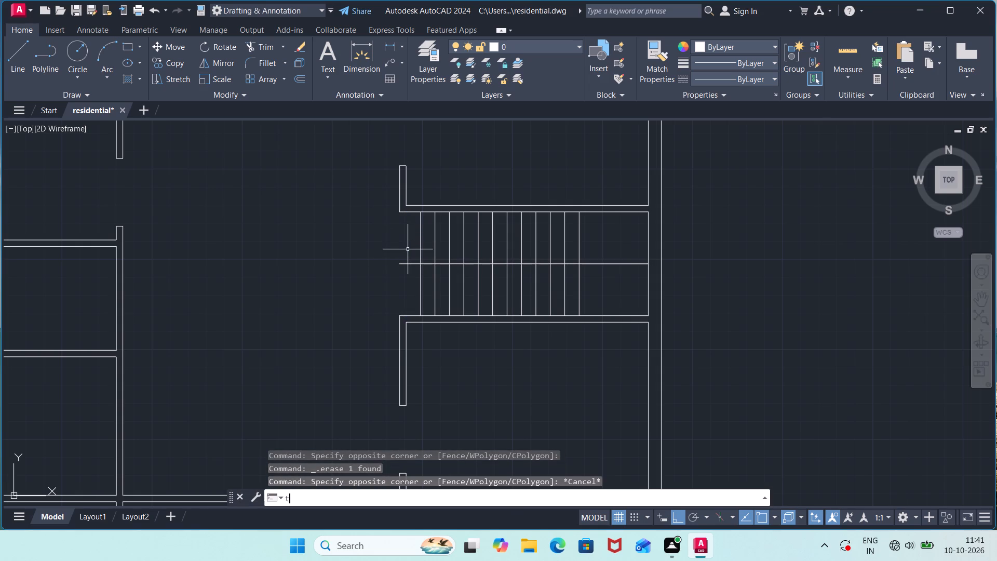
key(Return)
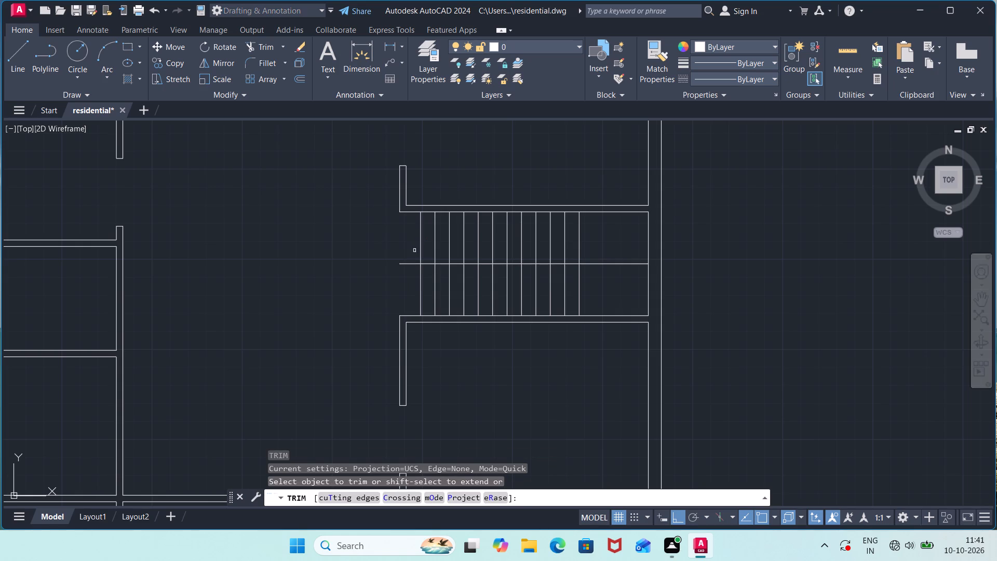
click(411, 256)
click(409, 280)
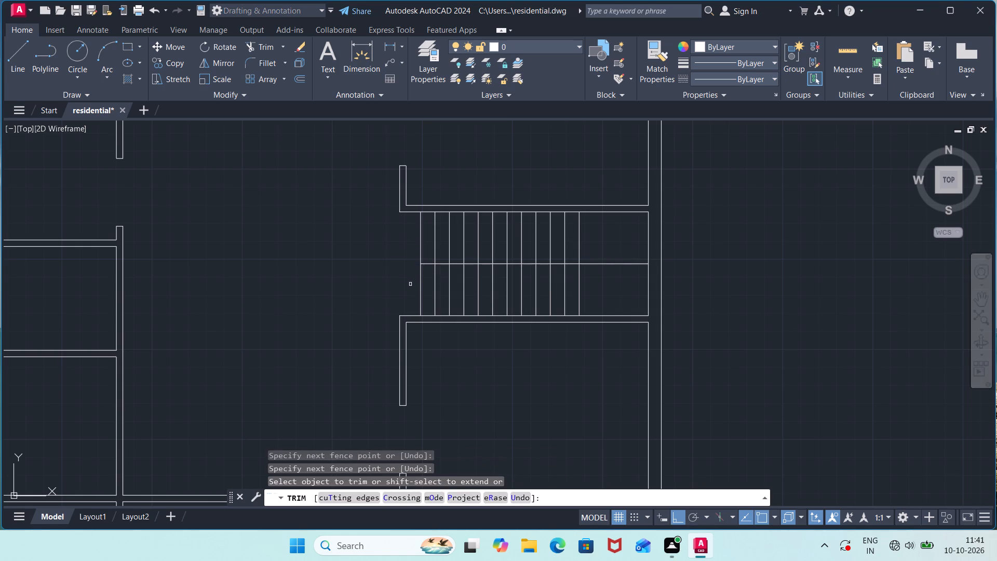
scroll(393, 285, down, 2)
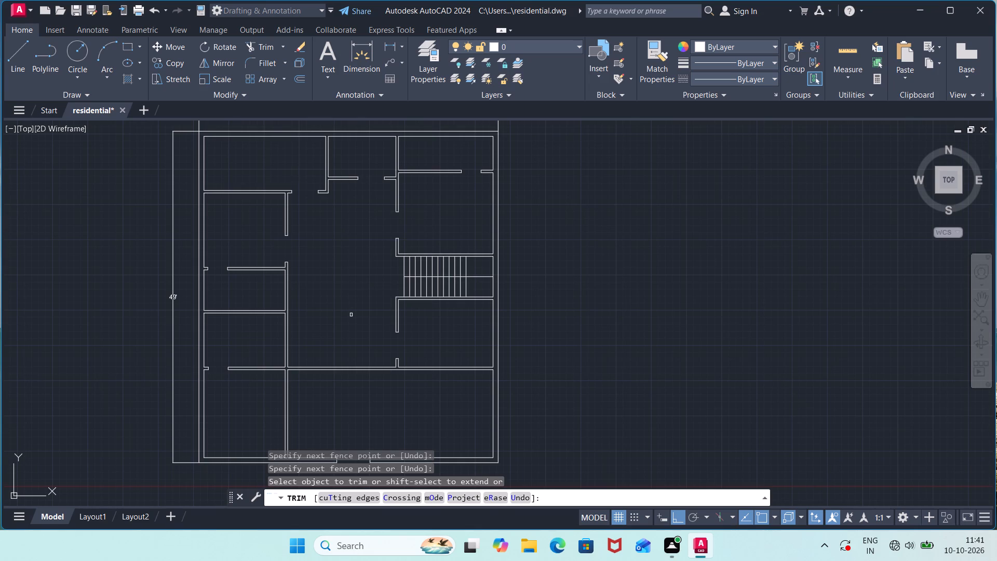
key(Escape)
Draw a short vertical line across the horizontal wall between the central hall and the large front room.
key(l)
key(Return)
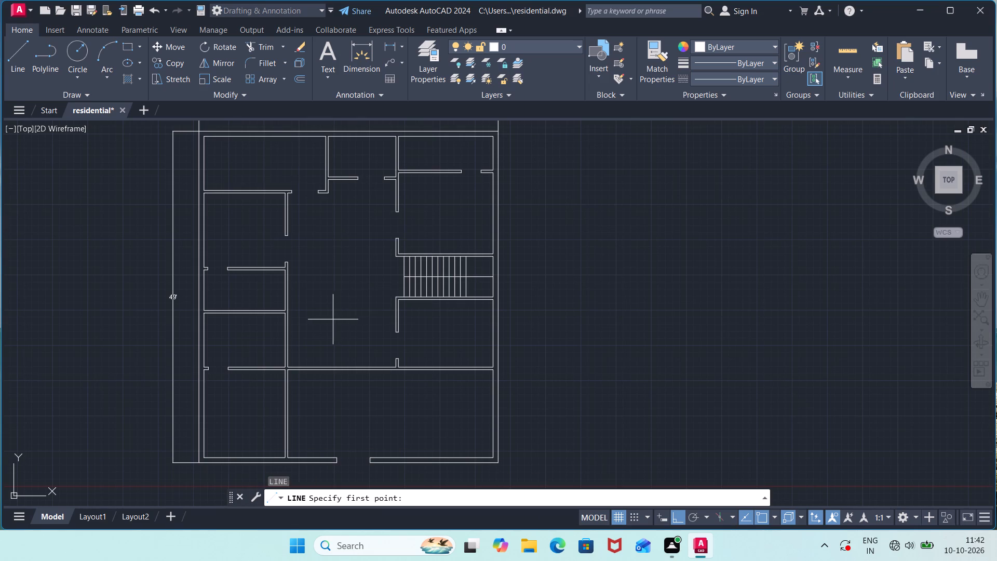
scroll(332, 345, up, 3)
scroll(309, 383, down, 1)
middle_drag(306, 382, 339, 284)
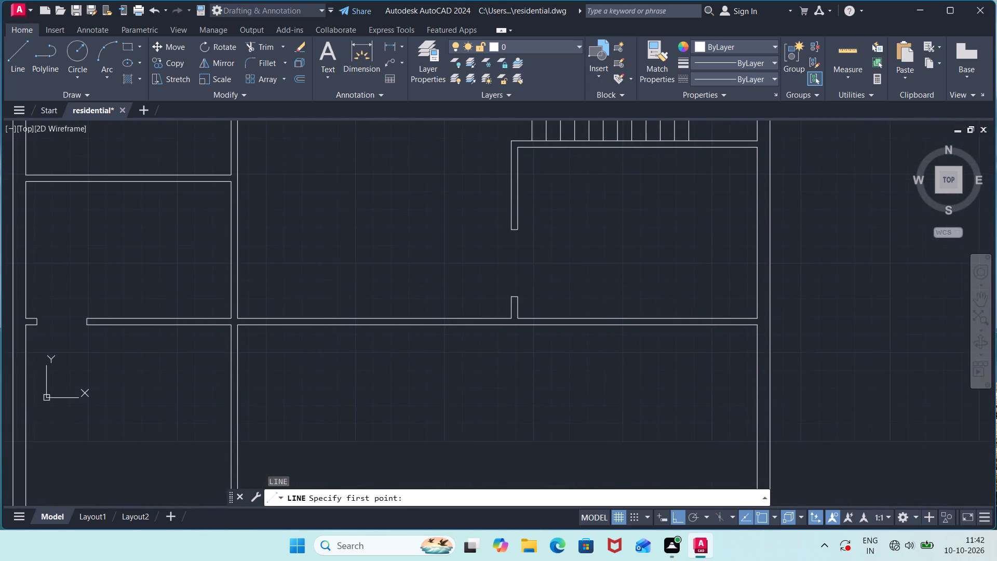
click(336, 316)
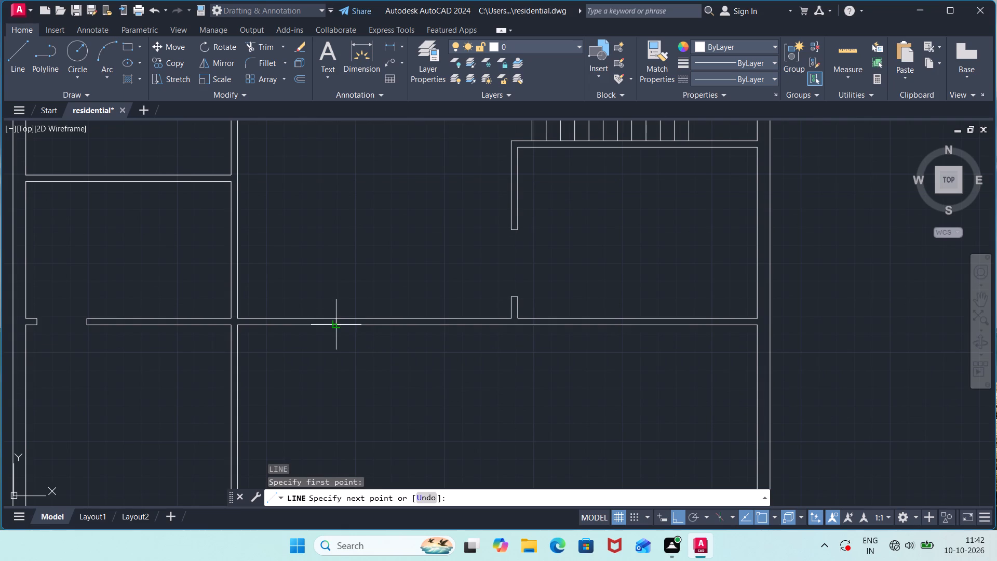
click(335, 325)
key(Escape)
key(Escape)
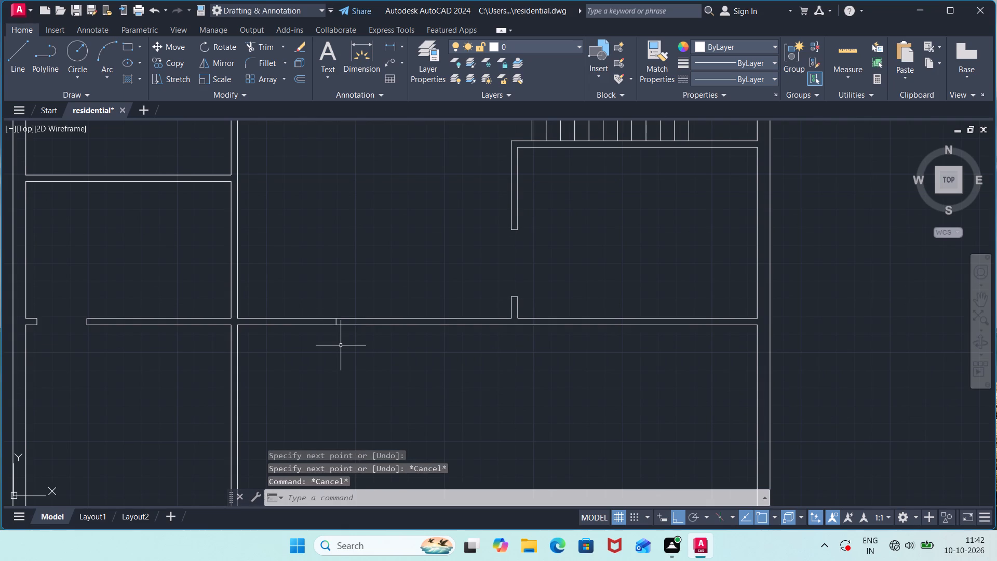
Offset the short line across the wall 5' to the right to mark the opening's other side.
text(off)
key(Return)
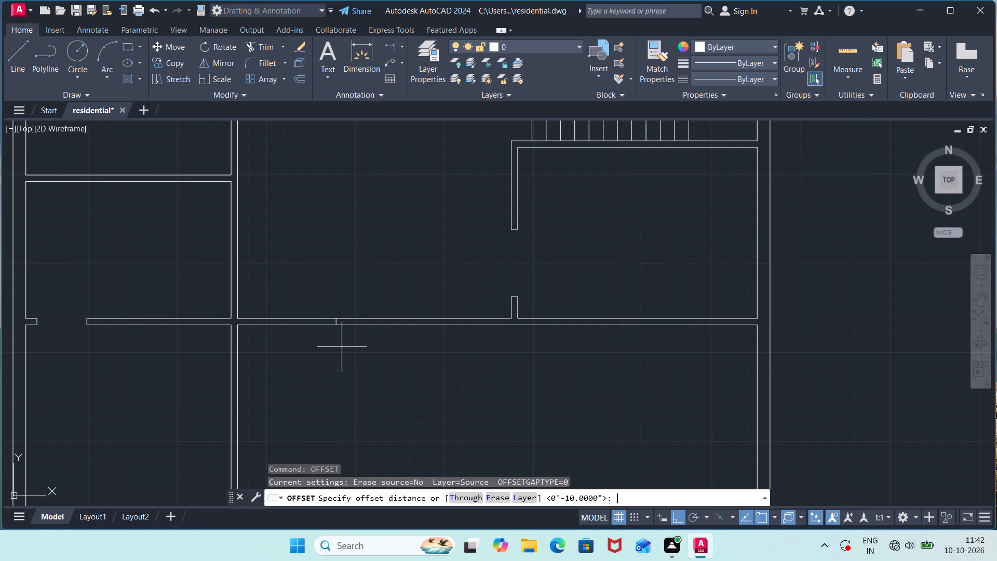
key(5)
key(apostrophe)
key(Return)
scroll(336, 324, up, 1)
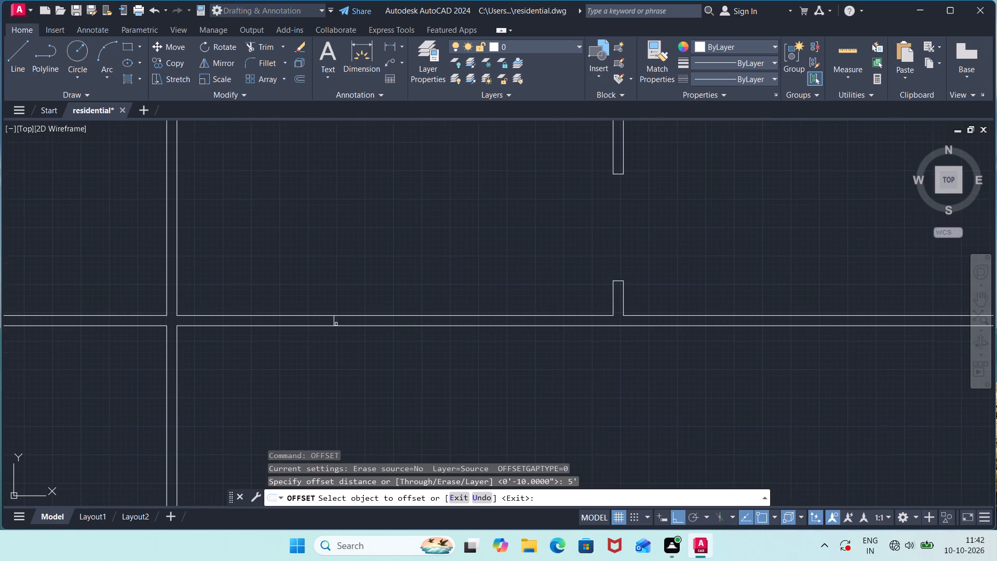
click(335, 318)
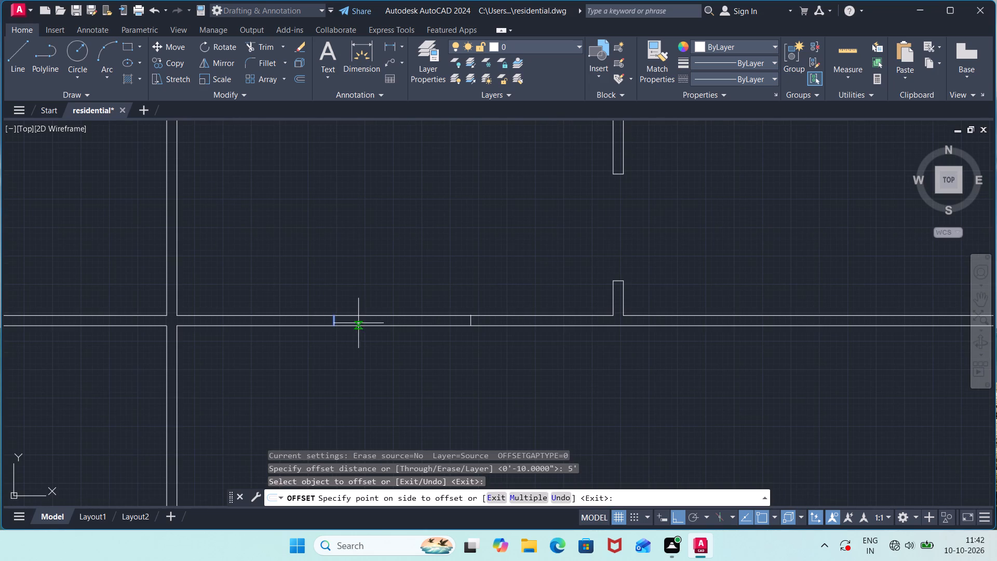
click(370, 326)
key(Escape)
Trim both wall lines between the two short markers to open the 5' passage between the hall and front room.
text(tr)
key(Return)
click(404, 293)
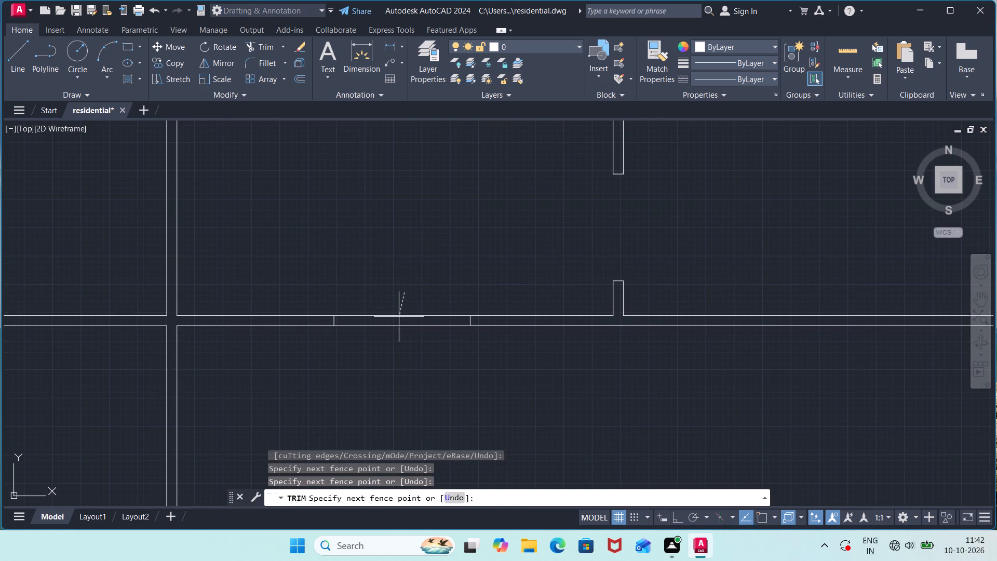
click(395, 344)
scroll(400, 345, down, 3)
middle_drag(442, 377, 421, 314)
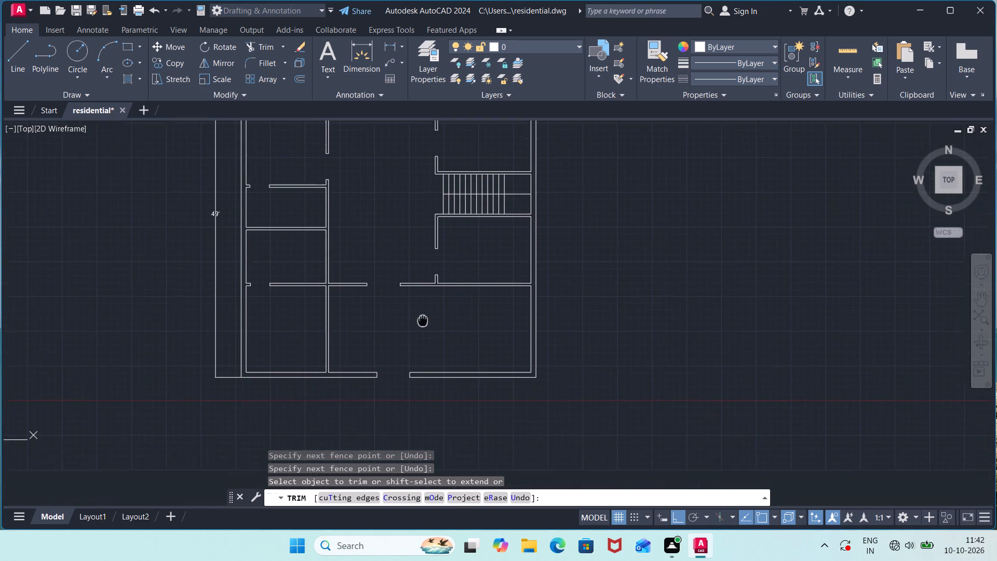
middle_drag(421, 314, 408, 287)
key(Escape)
Draw a 3'11" horizontal line with a 3'11" vertical line rising from its right end, in empty space beside the plan.
scroll(492, 293, down, 1)
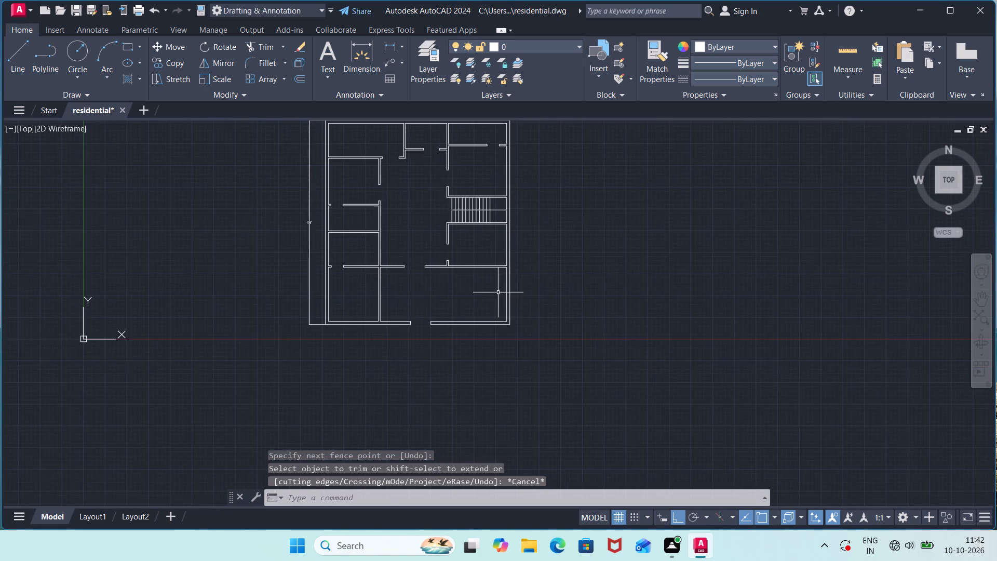
scroll(544, 295, up, 2)
middle_drag(544, 295, 526, 384)
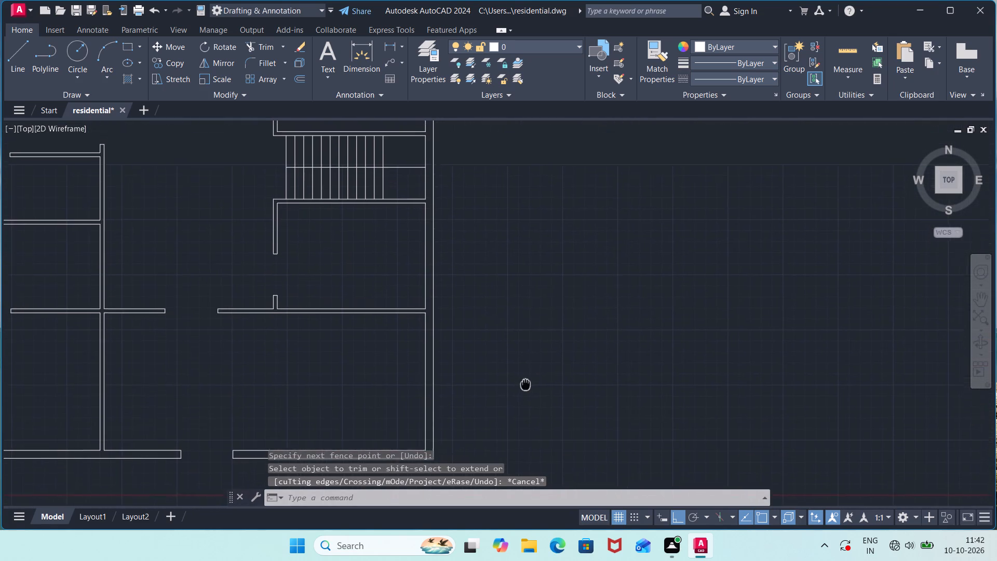
middle_drag(526, 384, 532, 391)
scroll(533, 306, down, 3)
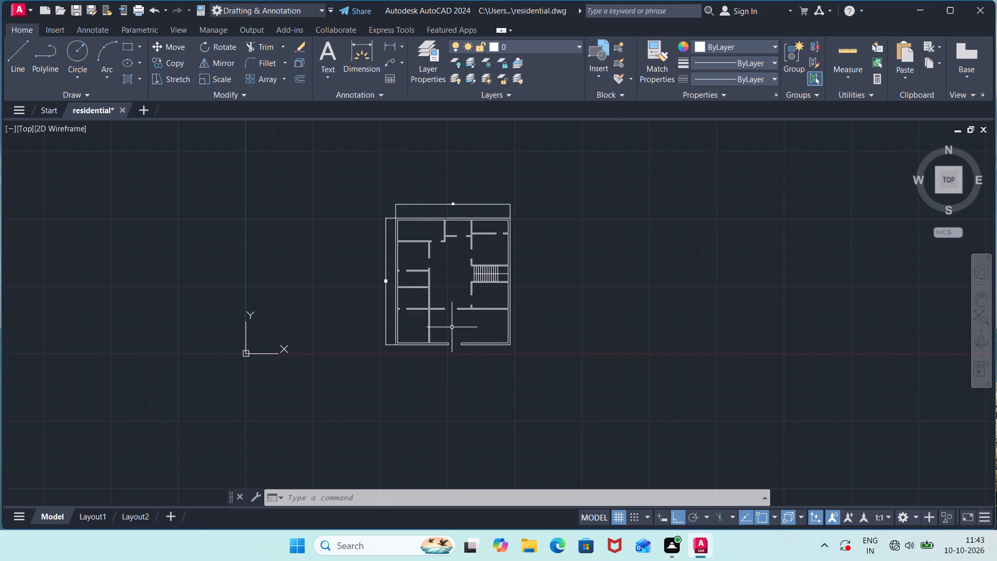
middle_drag(550, 281, 548, 283)
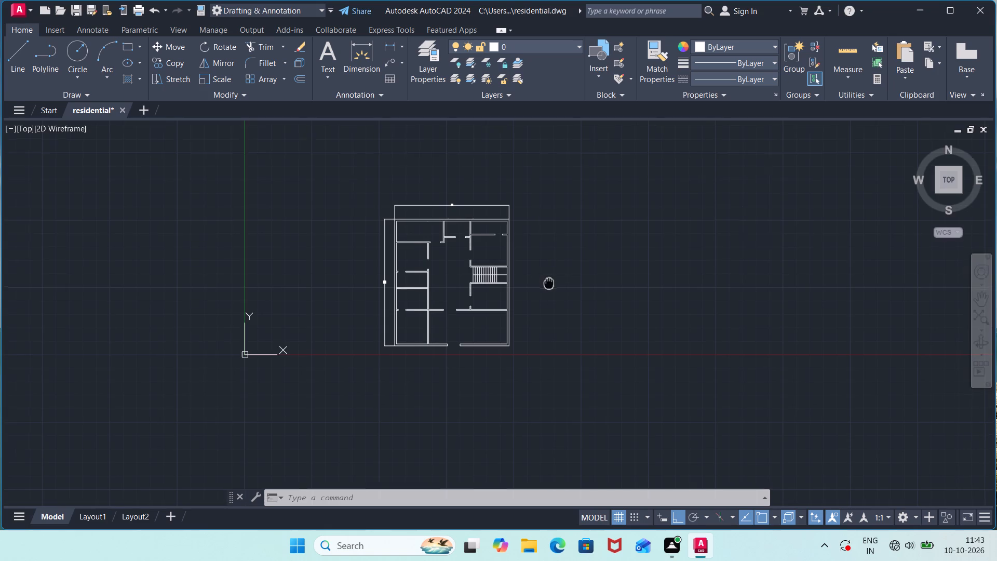
middle_drag(548, 283, 397, 328)
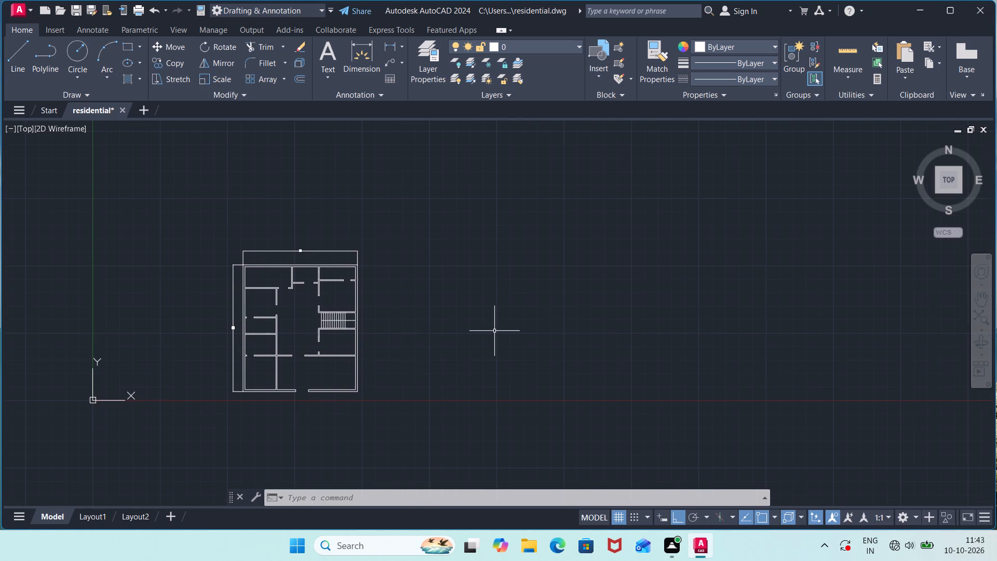
scroll(490, 320, up, 2)
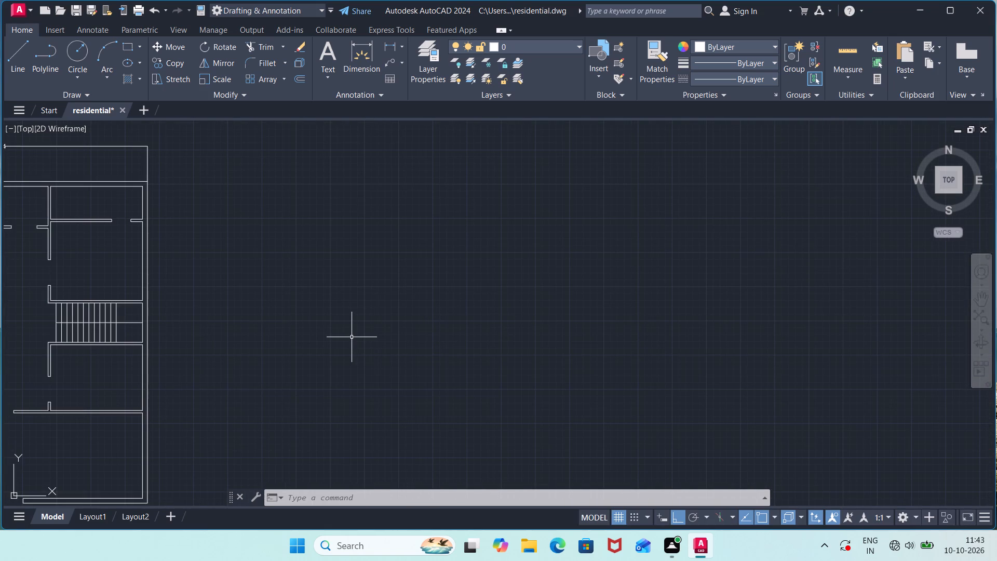
middle_drag(351, 337, 314, 342)
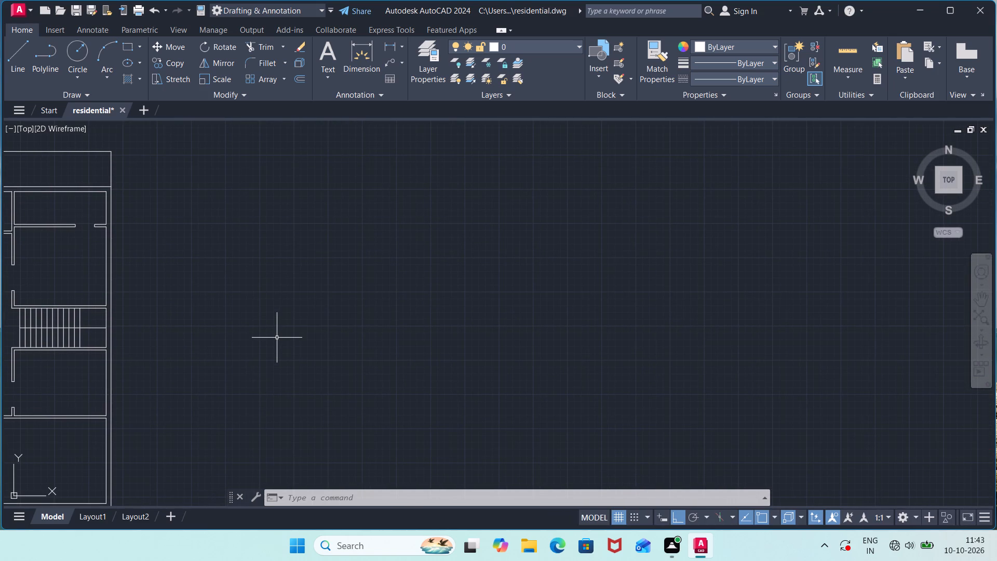
key(l)
key(Return)
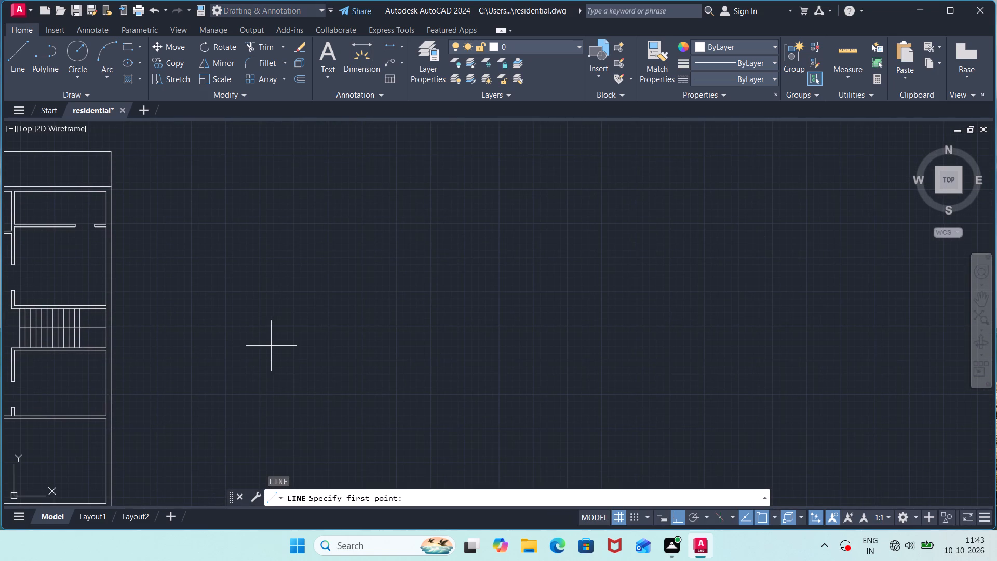
click(256, 346)
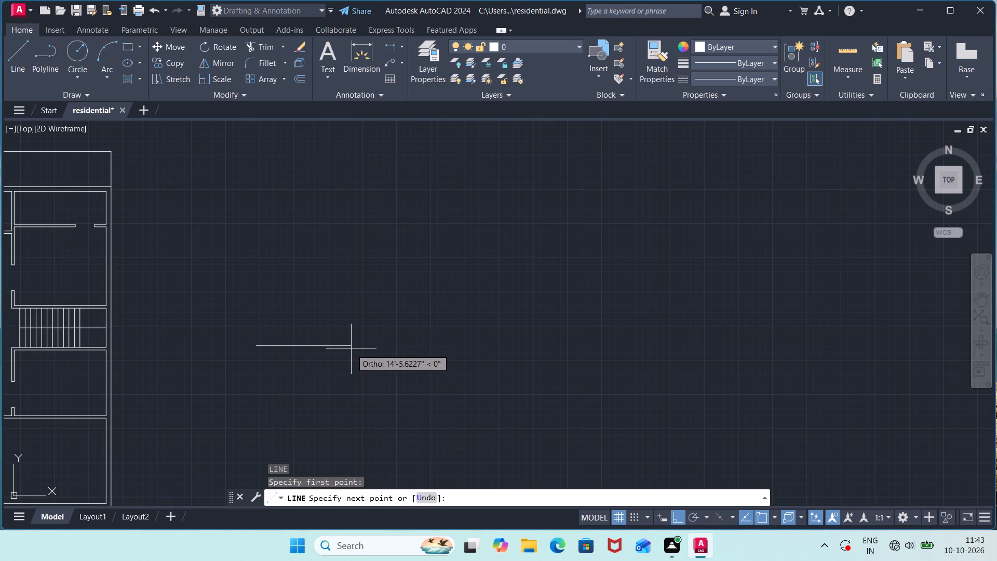
text(3')
text(11")
key(Return)
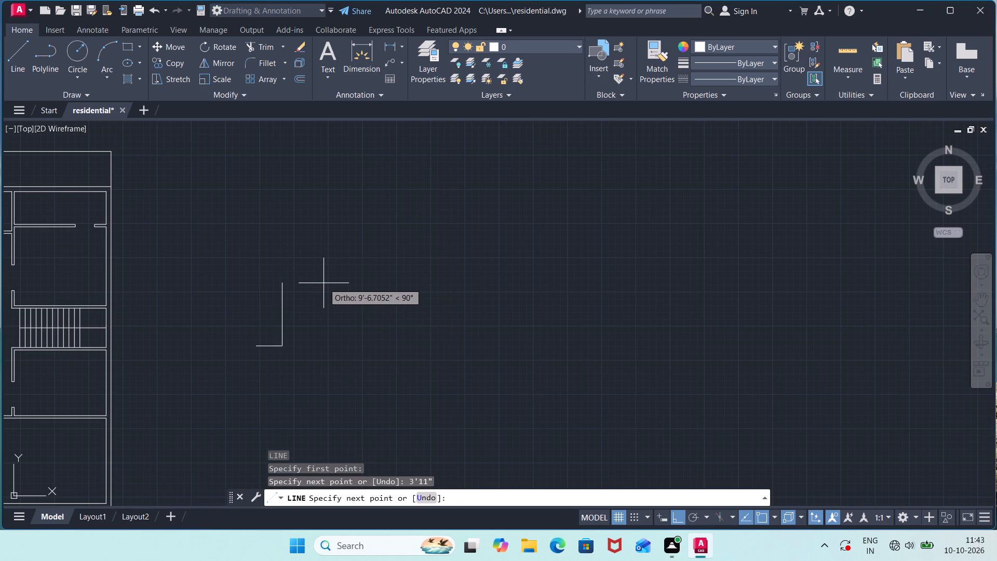
text(3'11")
key(Return)
key(Escape)
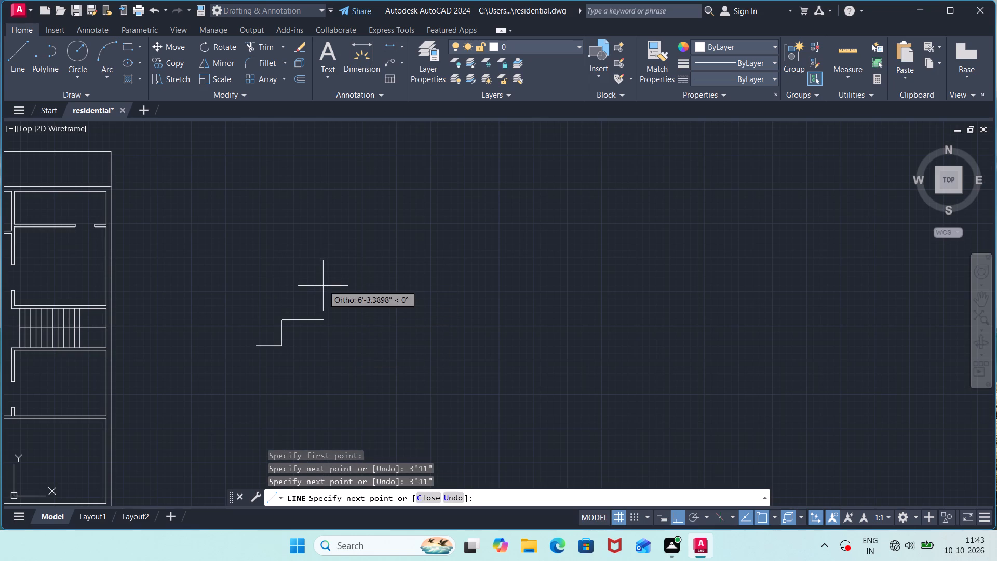
Offset the vertical line 2" to the left to form the door leaf's thickness.
scroll(286, 299, up, 3)
scroll(305, 365, down, 1)
middle_drag(305, 366, 345, 324)
scroll(305, 366, up, 1)
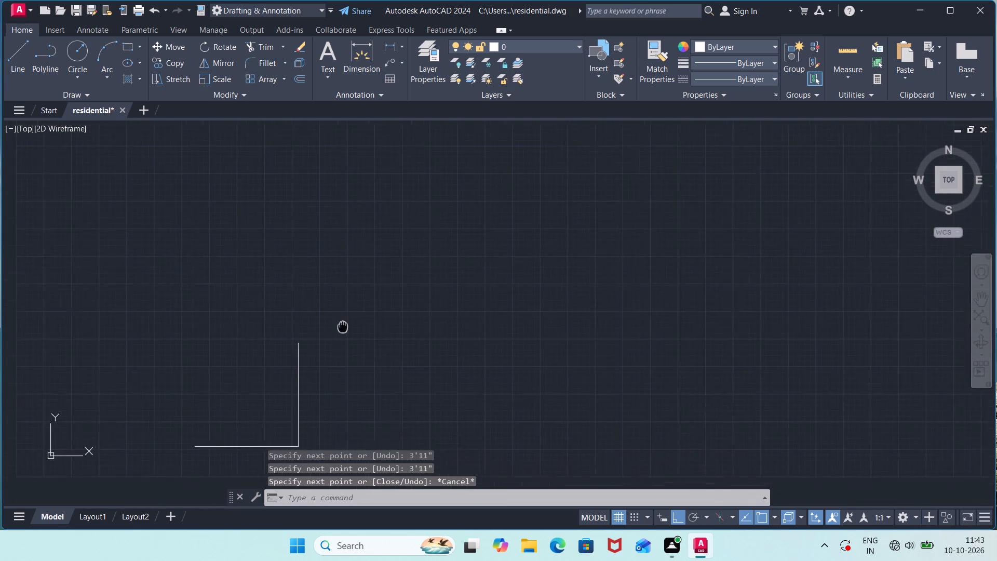
middle_drag(345, 324, 345, 323)
text(off)
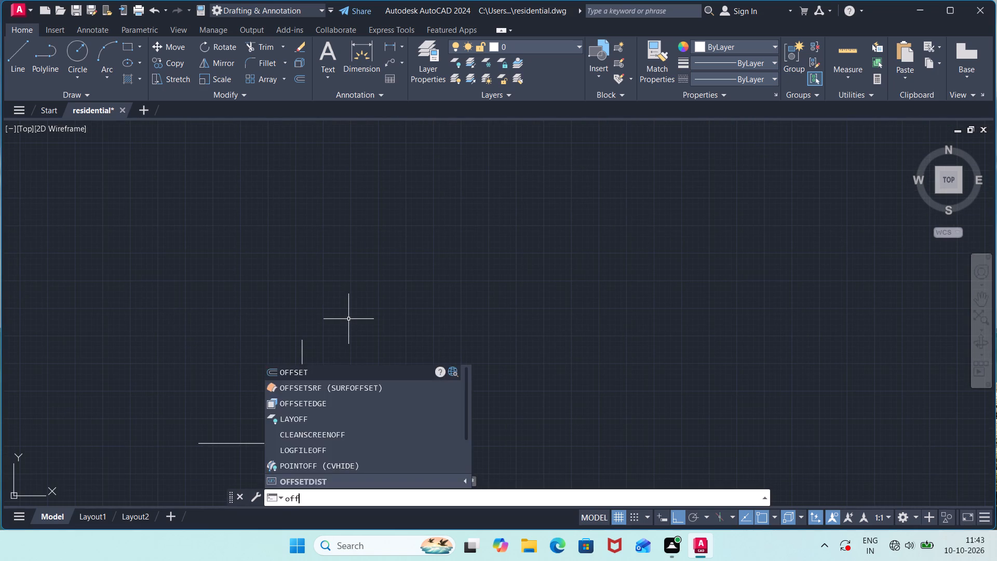
key(Return)
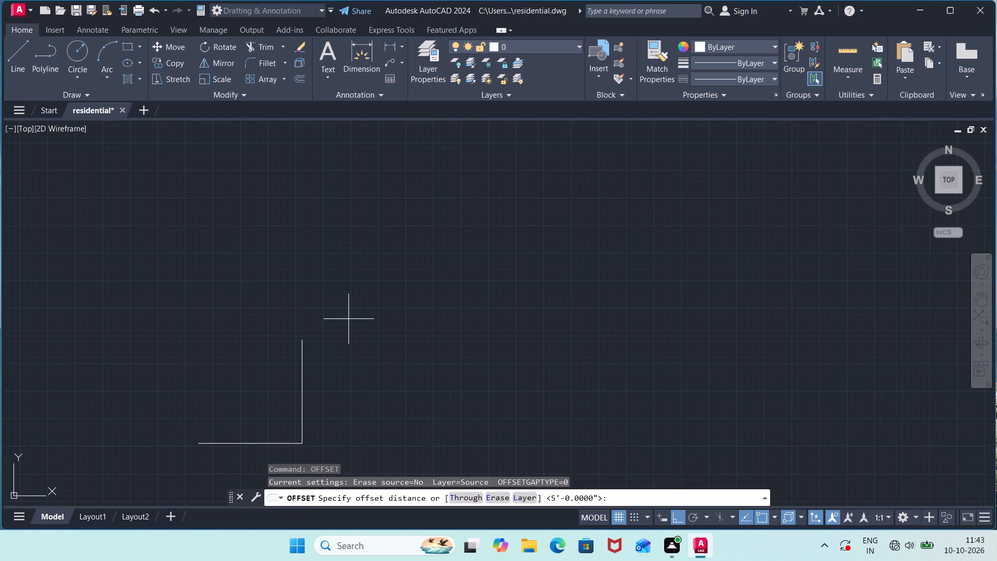
text(2")
key(Return)
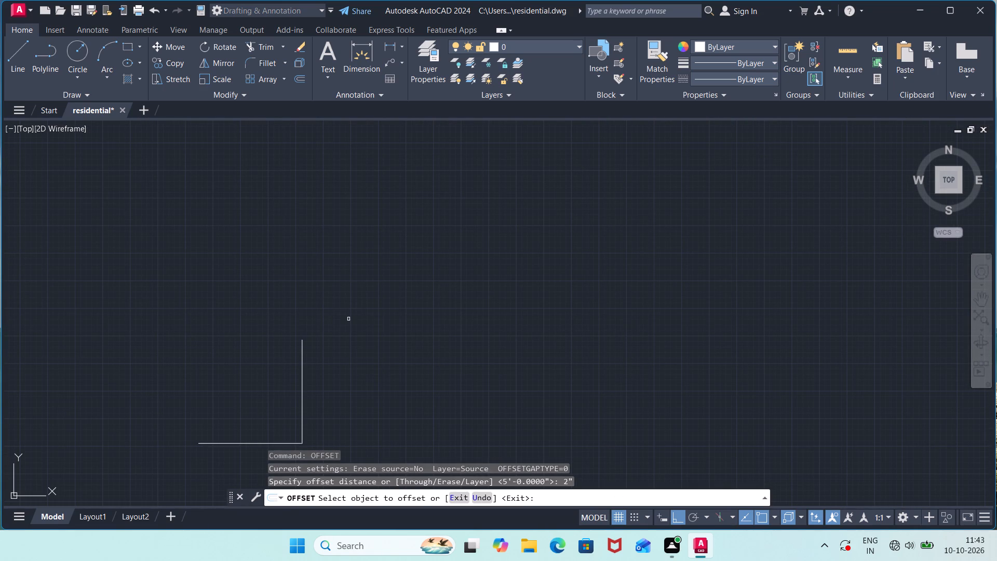
click(302, 395)
click(271, 396)
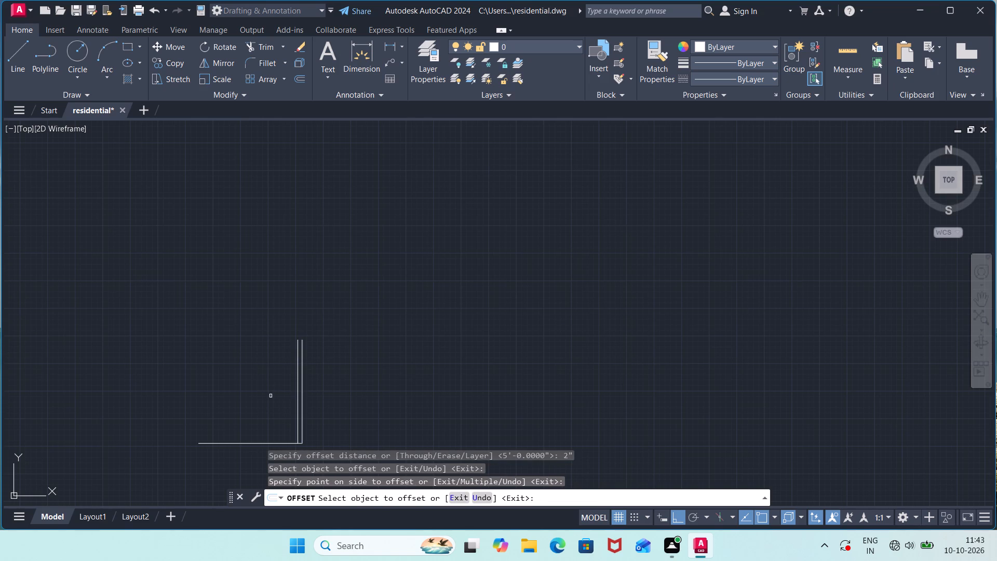
key(Escape)
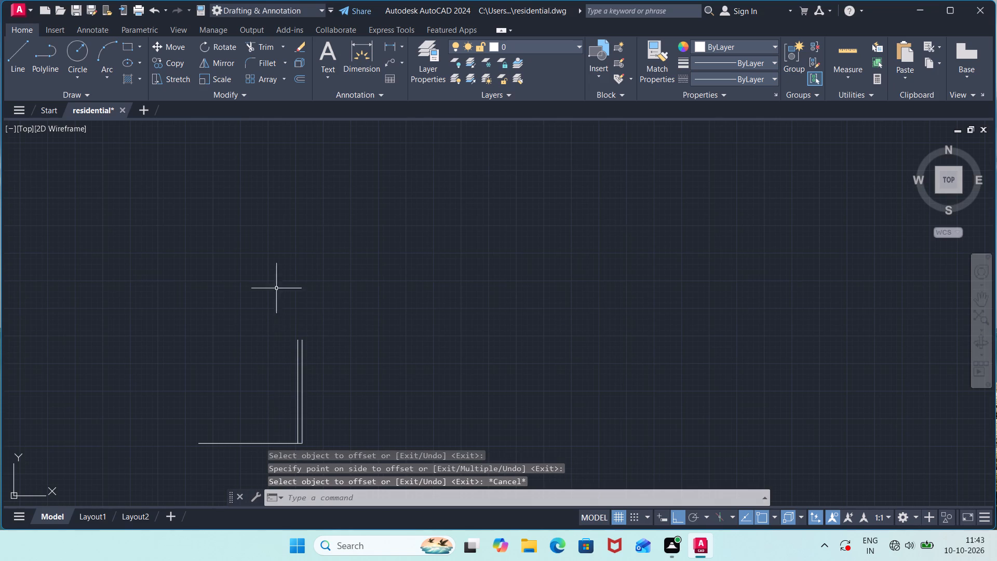
Draw the door swing as a Start, End, Direction arc from the outer vertical line's top to the horizontal line's free end.
click(107, 76)
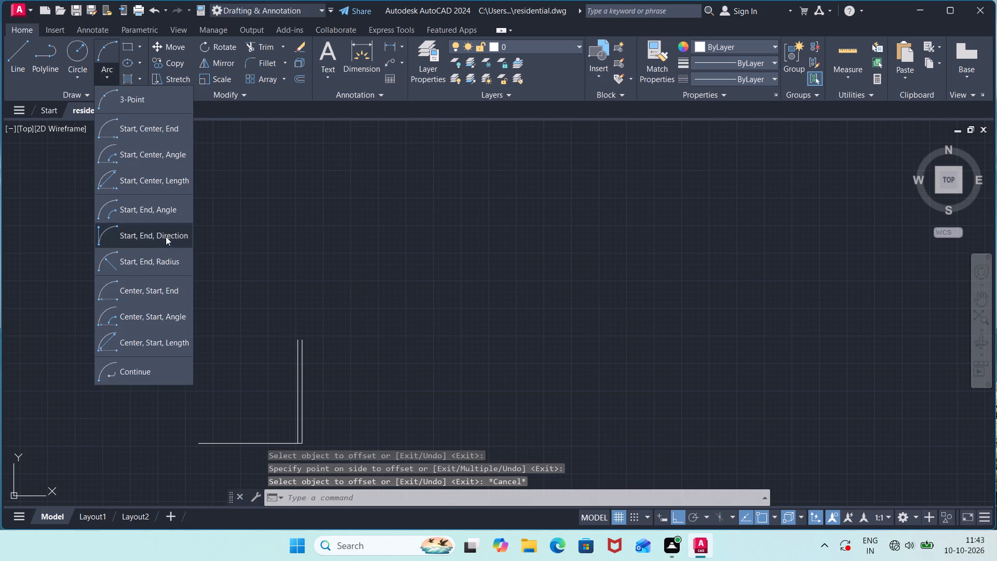
click(166, 236)
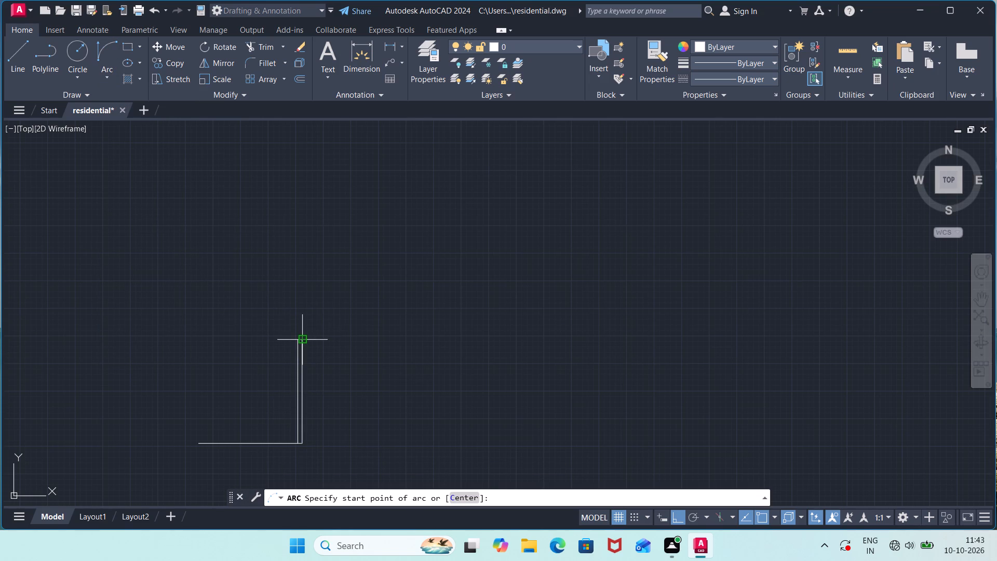
click(302, 343)
click(199, 440)
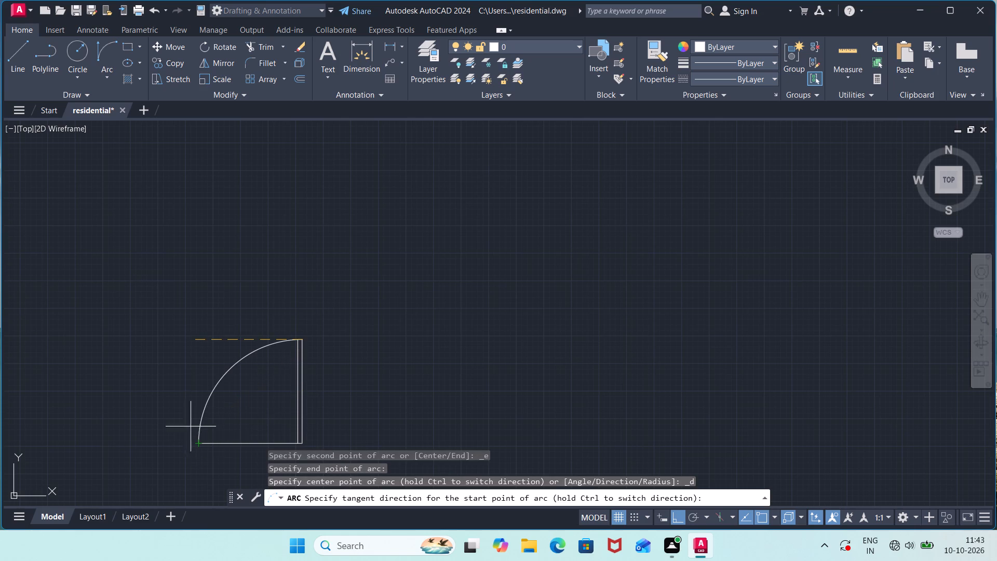
click(168, 406)
Trim the tip of the inner door-leaf line that projects above the swing arc.
scroll(288, 332, up, 3)
middle_drag(309, 354, 327, 322)
scroll(310, 354, up, 1)
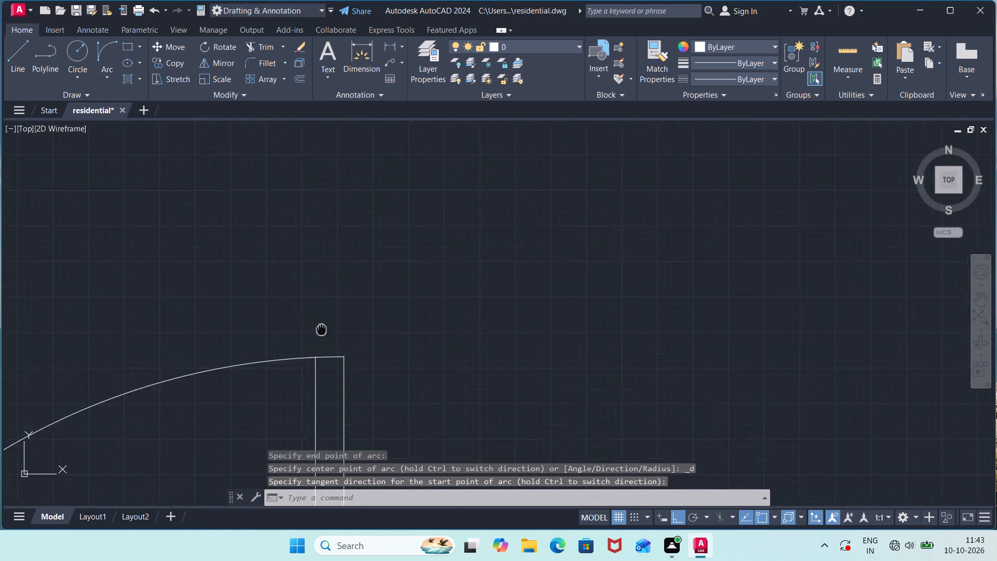
middle_drag(327, 322, 359, 193)
scroll(360, 198, up, 2)
scroll(354, 246, up, 3)
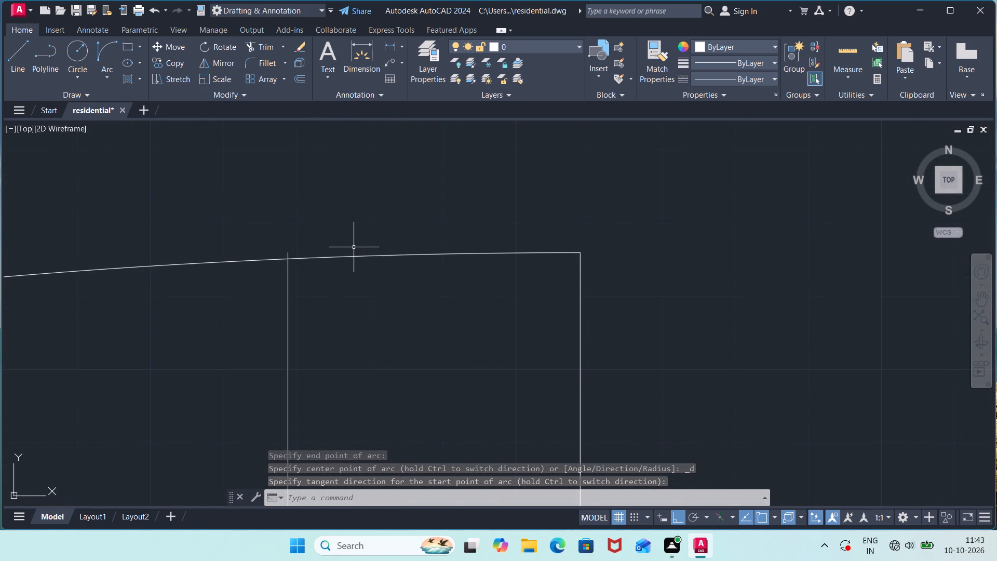
text(tr)
key(Return)
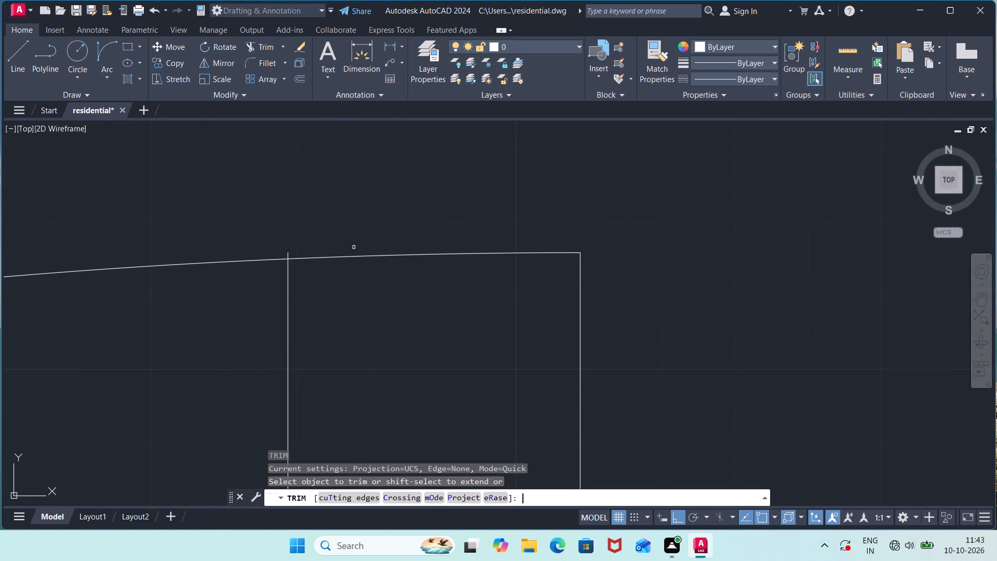
click(288, 254)
scroll(376, 257, down, 4)
scroll(393, 345, down, 3)
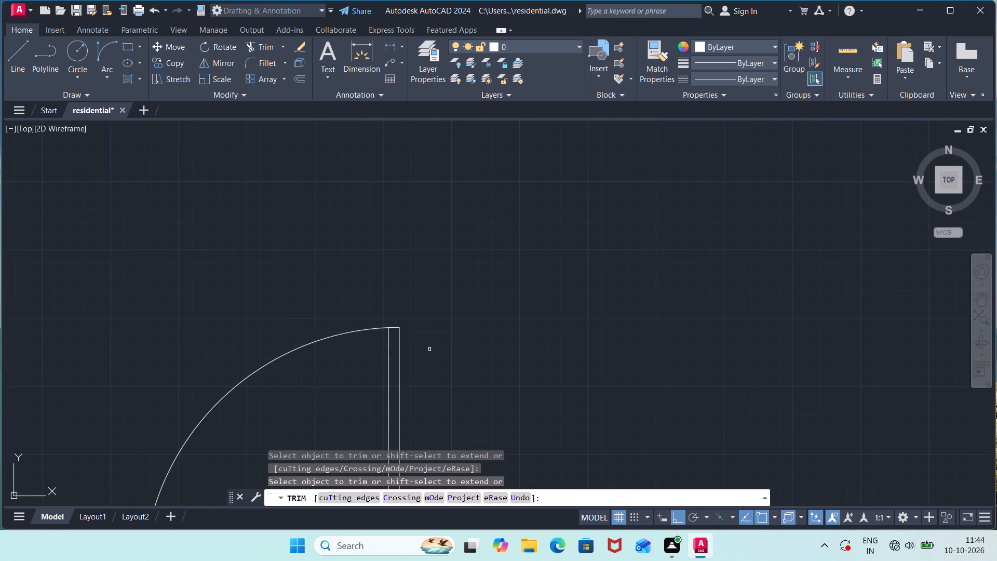
middle_drag(432, 350, 426, 217)
scroll(422, 236, down, 2)
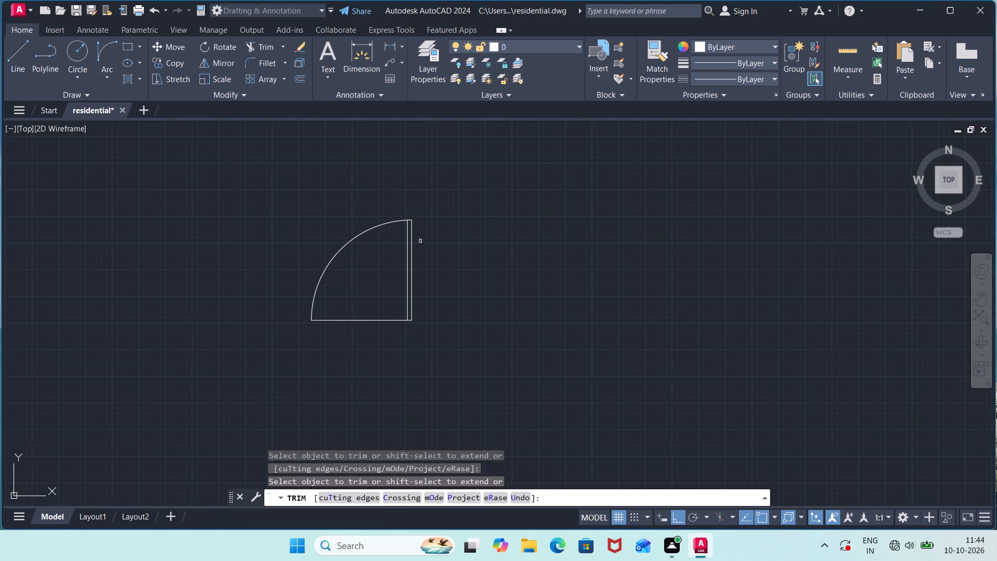
key(Escape)
Move the 3'11" door symbol by its lower-right corner onto the right jamb's lower corner in the top-left room's bottom-wall opening.
click(419, 195)
key(Escape)
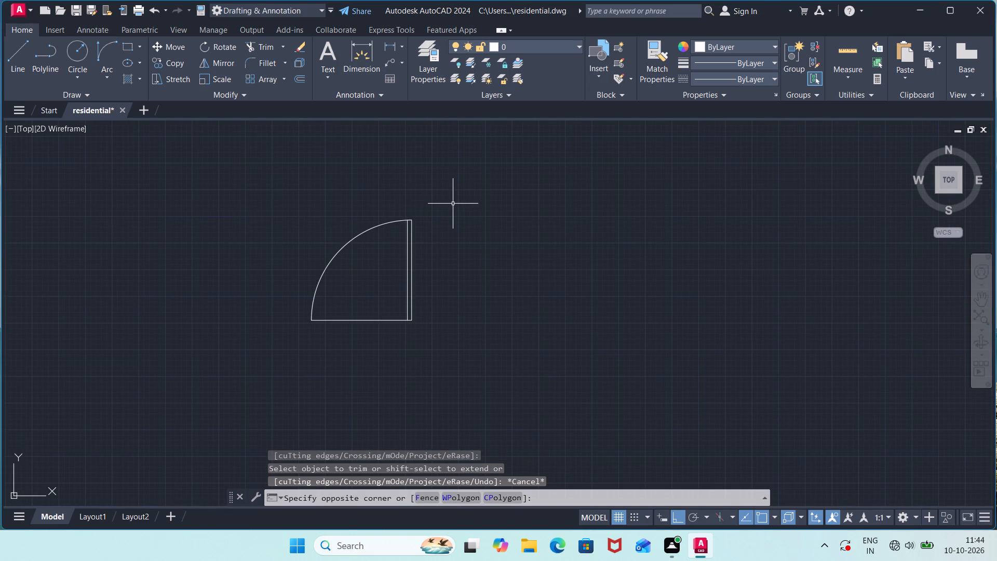
click(453, 204)
click(263, 410)
key(m)
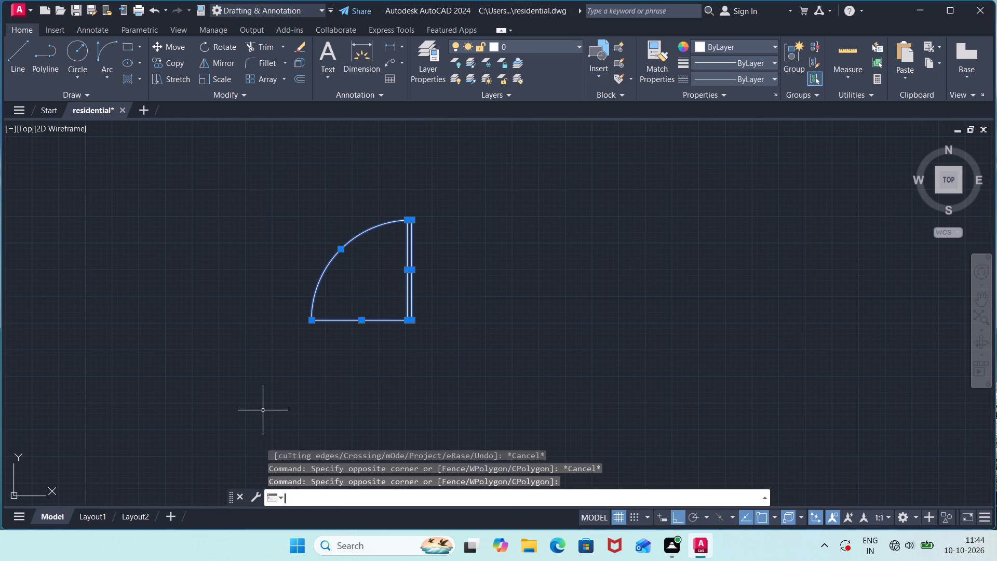
key(Return)
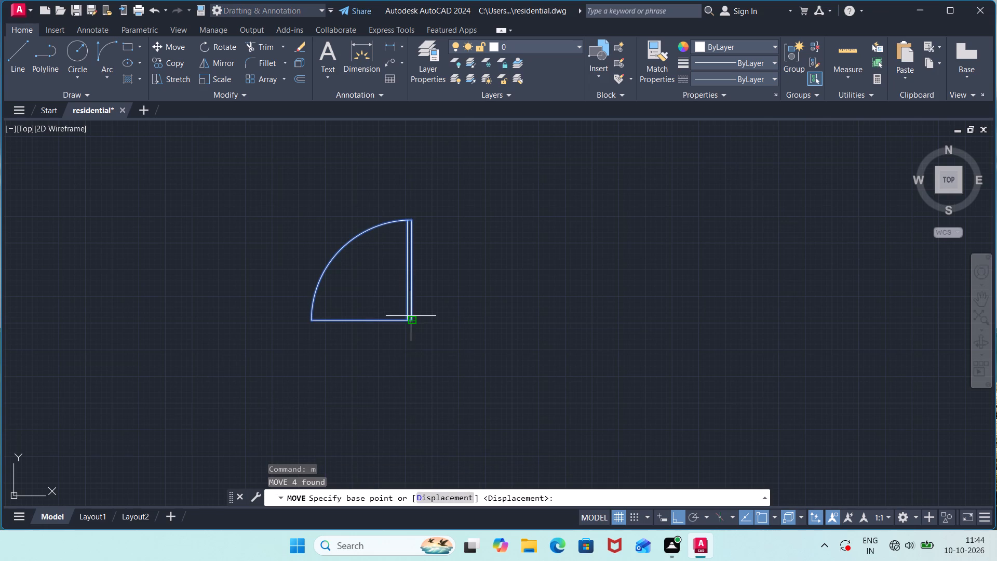
click(410, 323)
scroll(201, 326, down, 4)
middle_drag(196, 319, 386, 313)
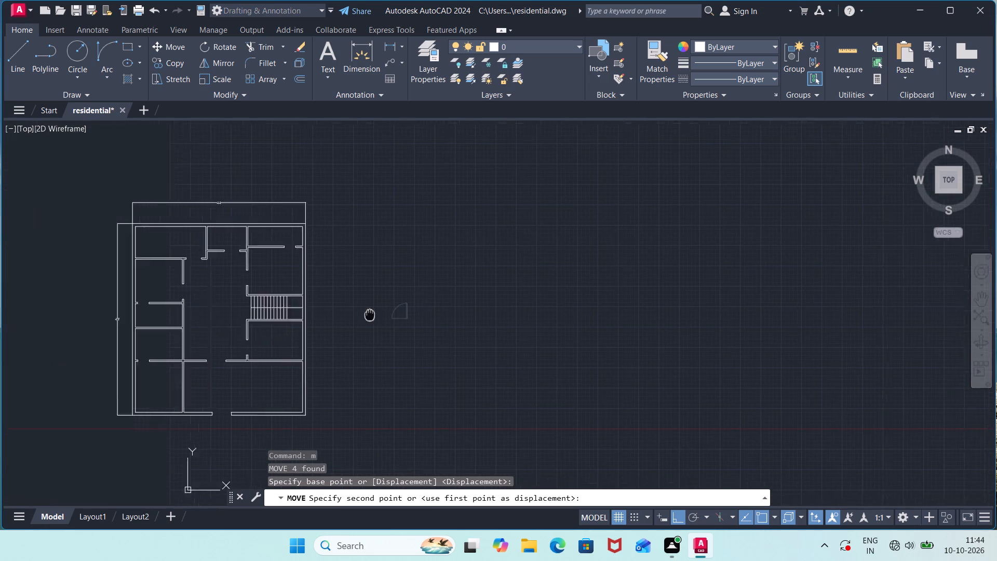
middle_drag(386, 313, 470, 315)
scroll(289, 255, up, 5)
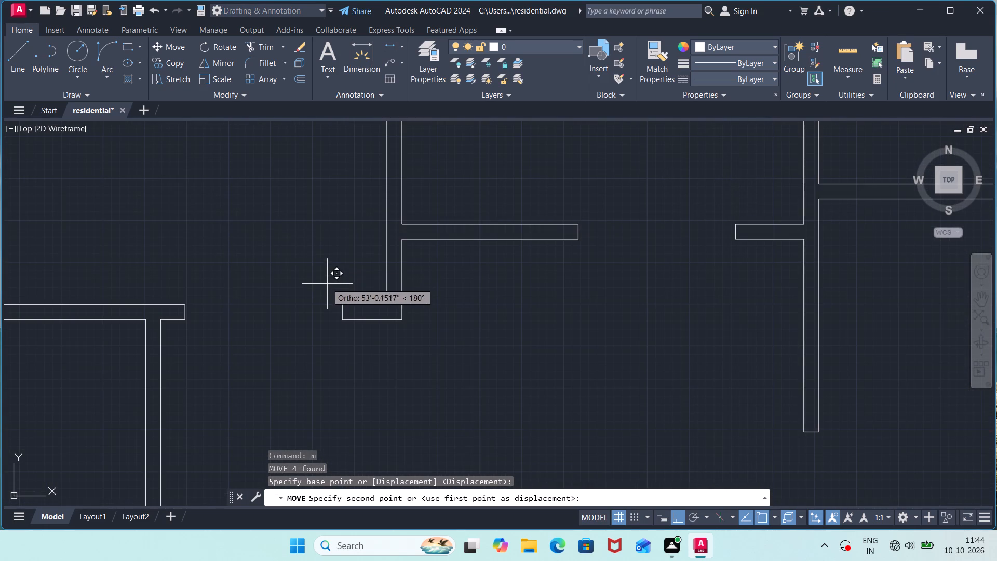
click(342, 322)
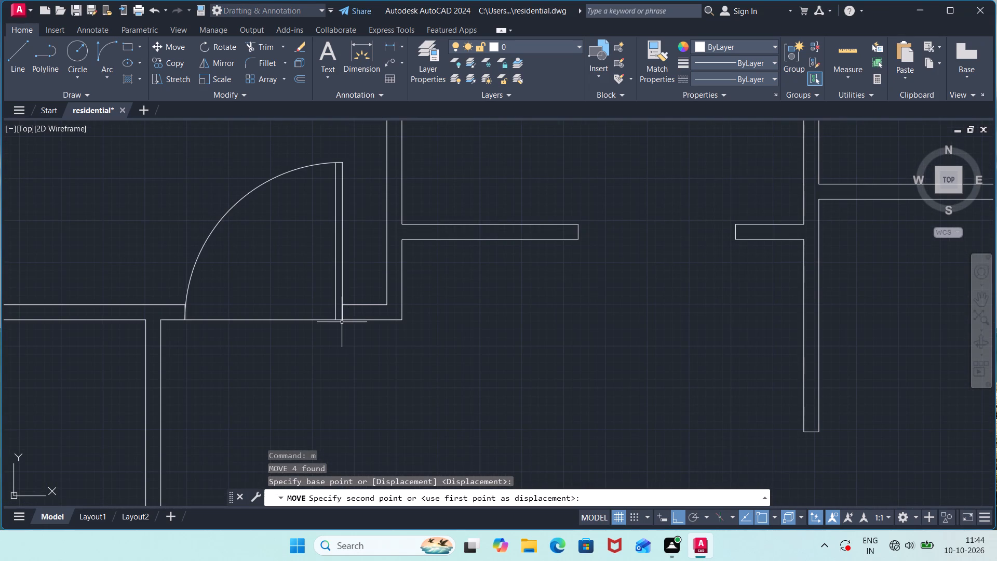
Draw a 2'11" horizontal line in the empty space to the right of the plan.
scroll(342, 322, down, 4)
middle_drag(670, 357, 550, 302)
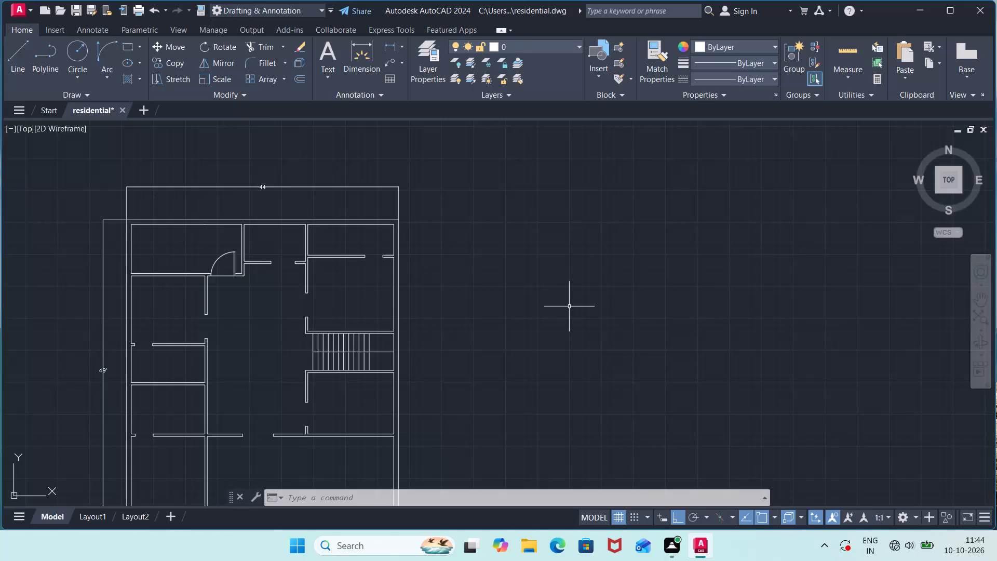
key(l)
key(Return)
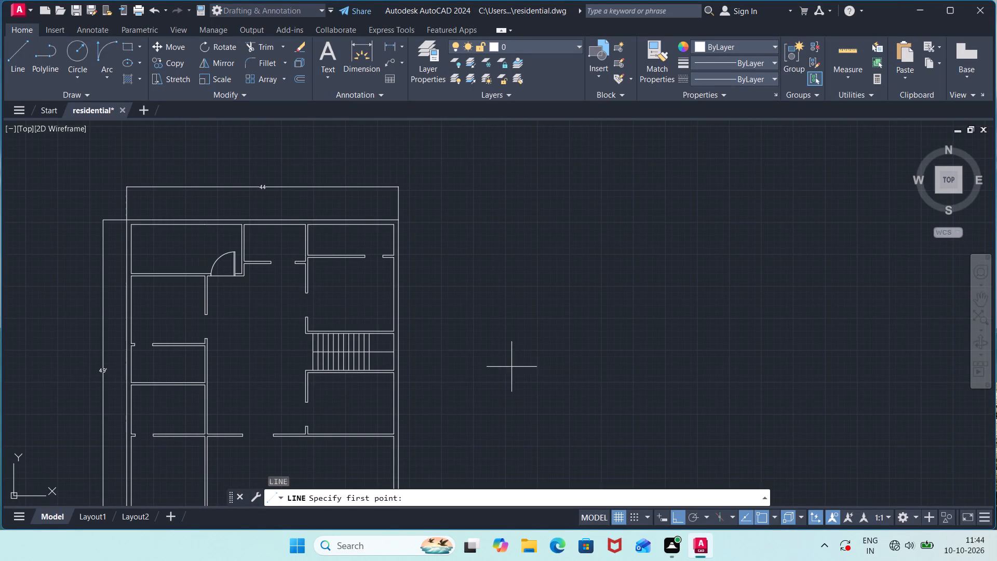
click(523, 352)
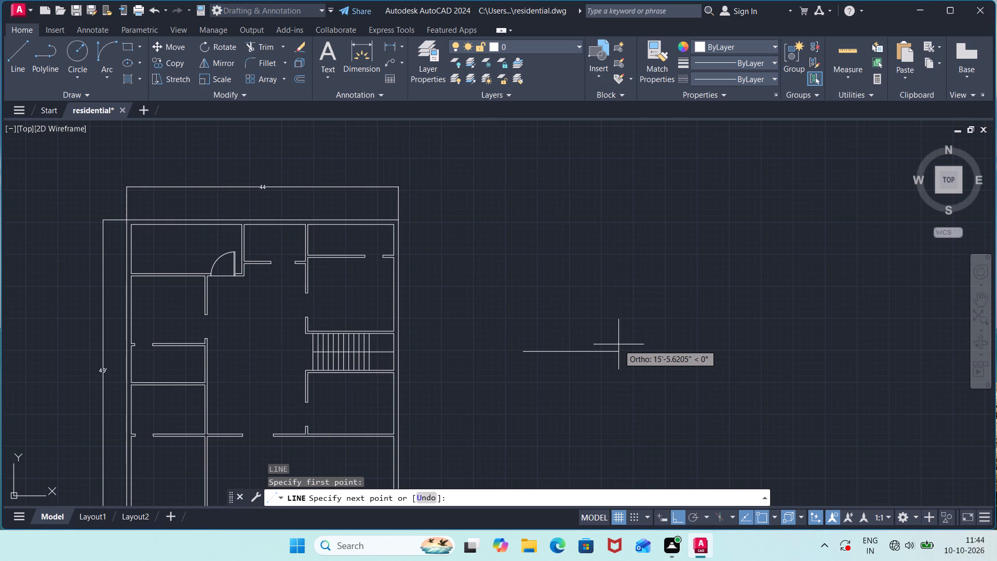
text(2'11")
key(Return)
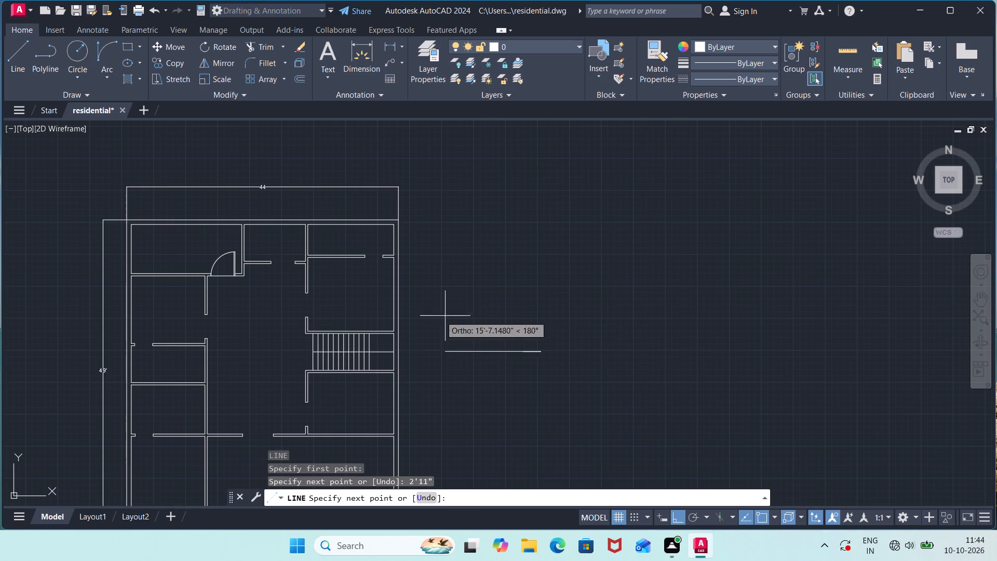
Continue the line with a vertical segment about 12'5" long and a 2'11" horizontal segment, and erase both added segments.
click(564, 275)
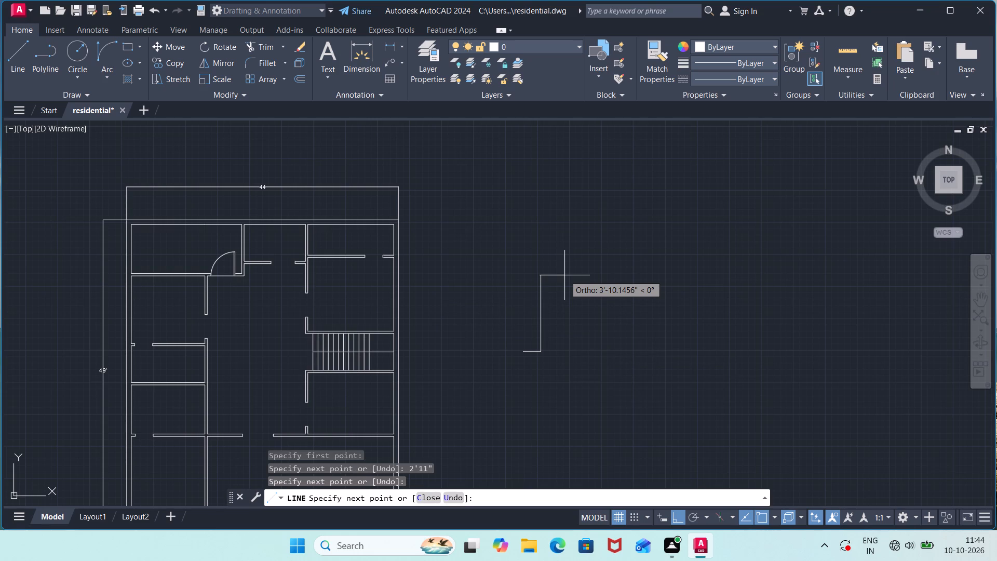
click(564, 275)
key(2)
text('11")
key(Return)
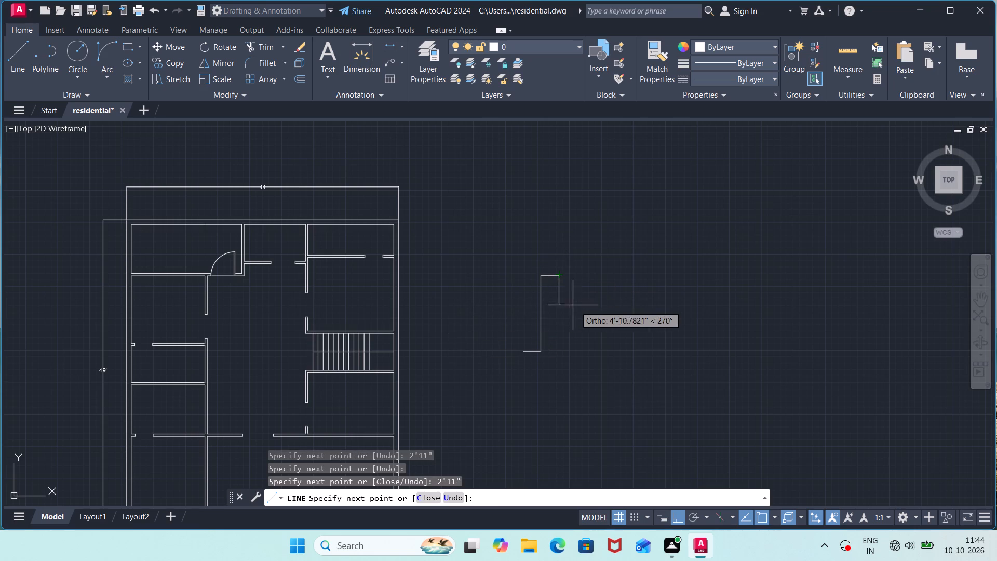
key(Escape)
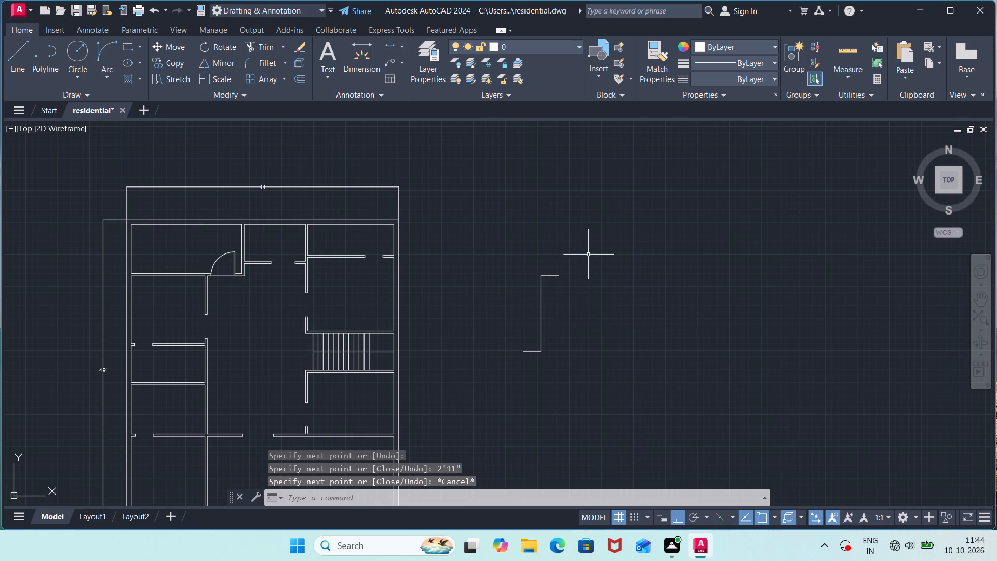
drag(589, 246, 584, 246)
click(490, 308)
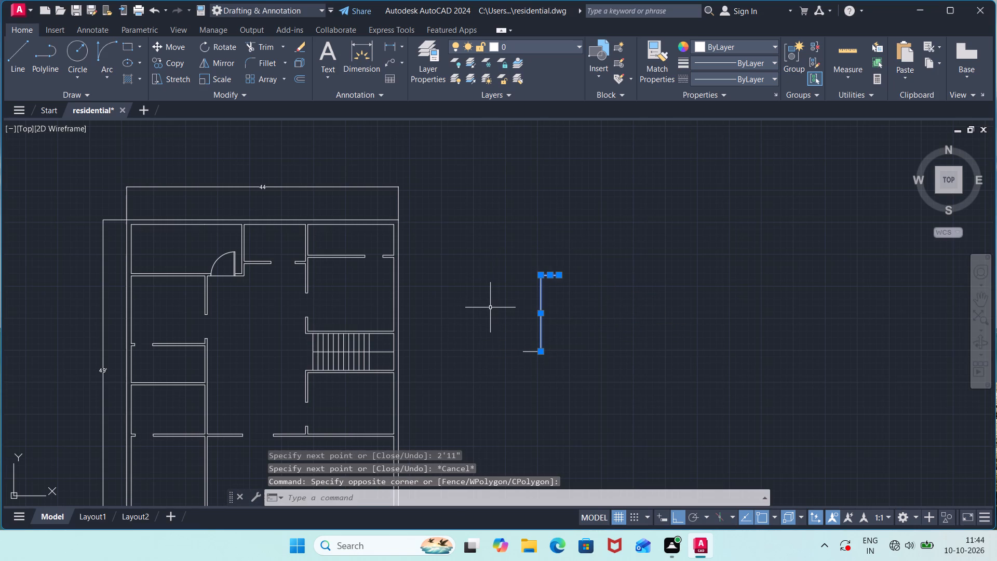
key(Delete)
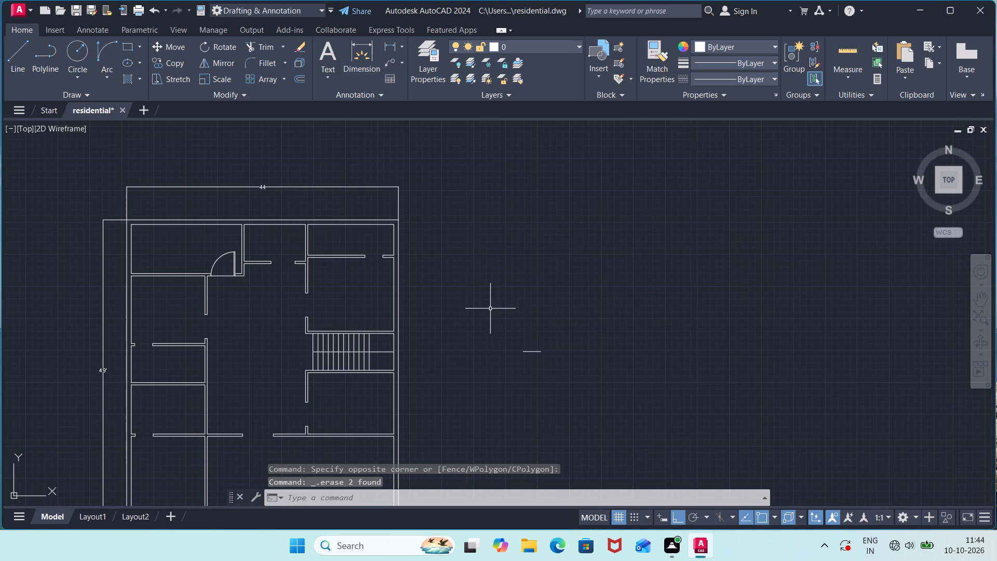
Draw a 2'11" vertical line upward from the right end of the 2'11" horizontal line.
key(l)
key(Return)
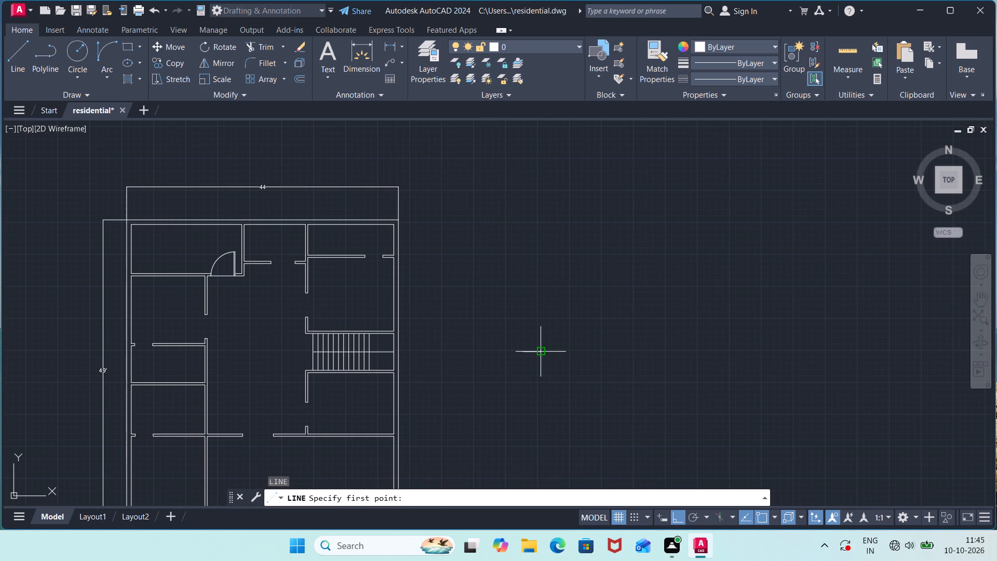
click(538, 353)
text(2'11')
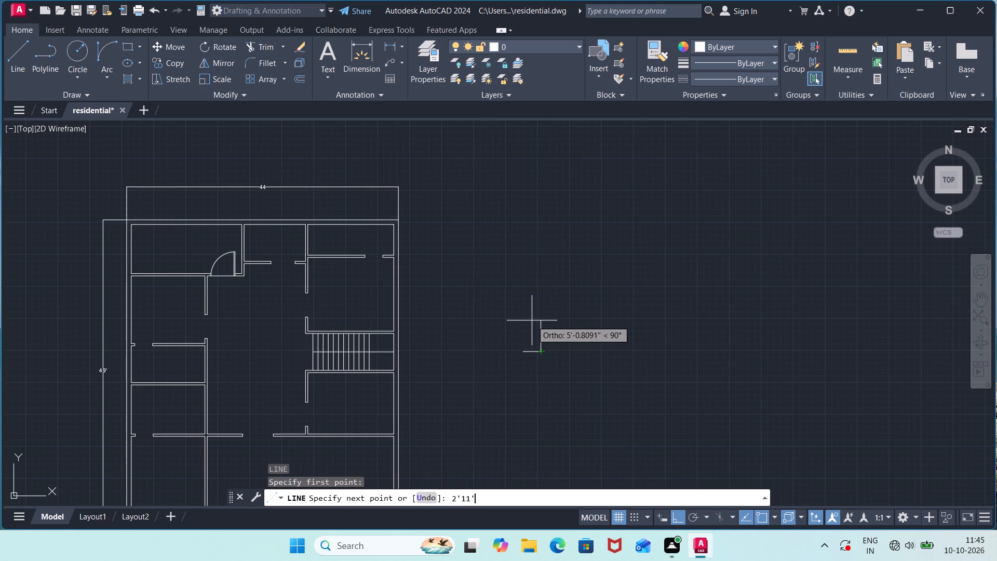
key(BackSpace)
key(shift+quotedbl)
key(Return)
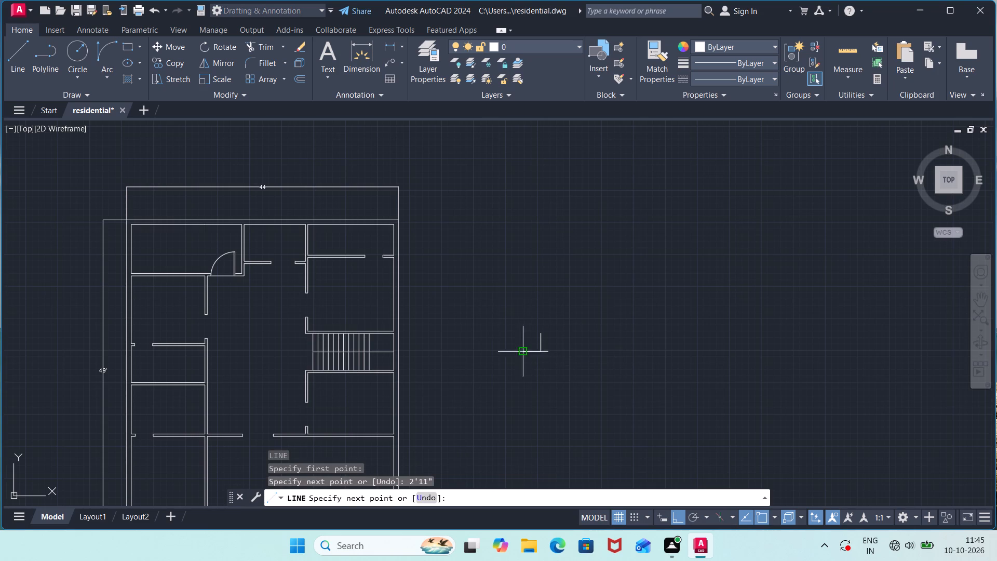
key(Escape)
Offset the 2'11" vertical line 2" to the left to form the second door leaf's thickness.
scroll(532, 367, up, 4)
key(o)
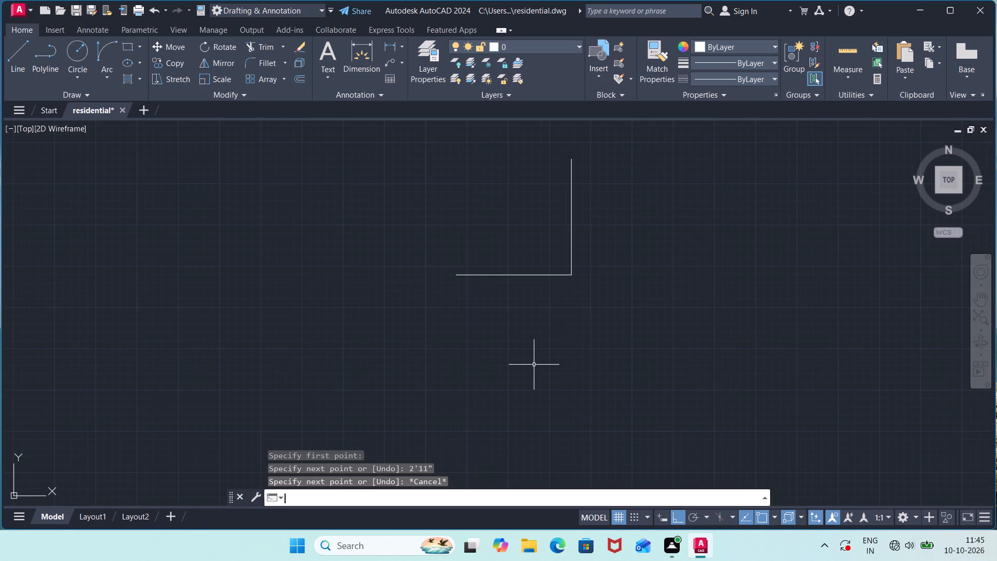
text(ff)
key(Return)
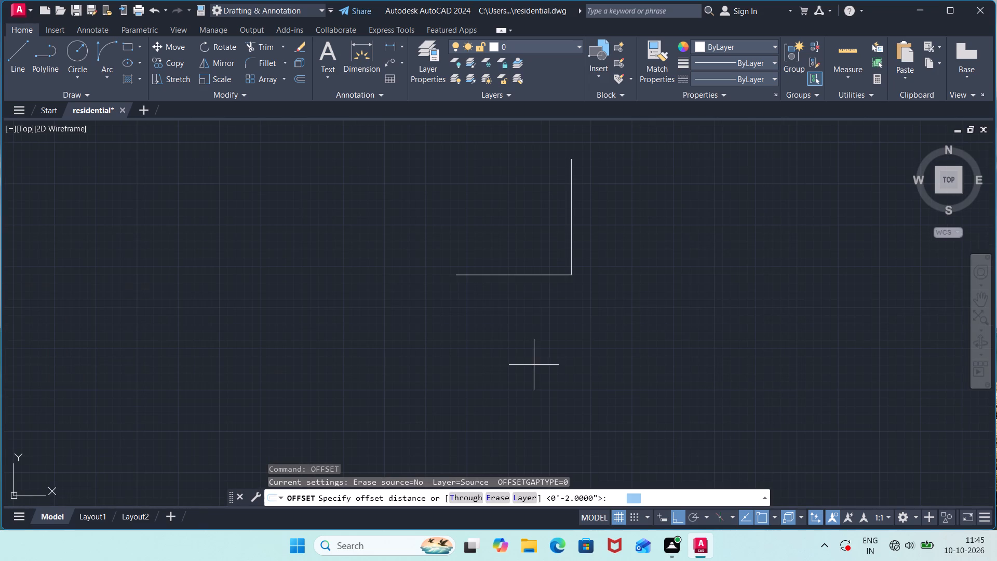
key(Return)
click(570, 239)
click(538, 245)
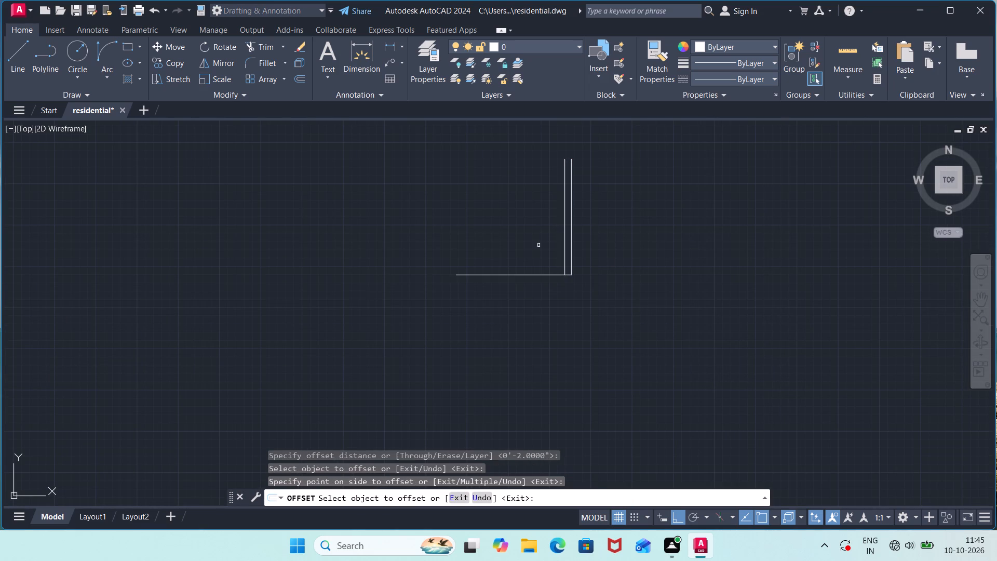
Draw a Start, End, Direction arc from the outer vertical line's top to the horizontal line's free end as the door swing.
click(114, 69)
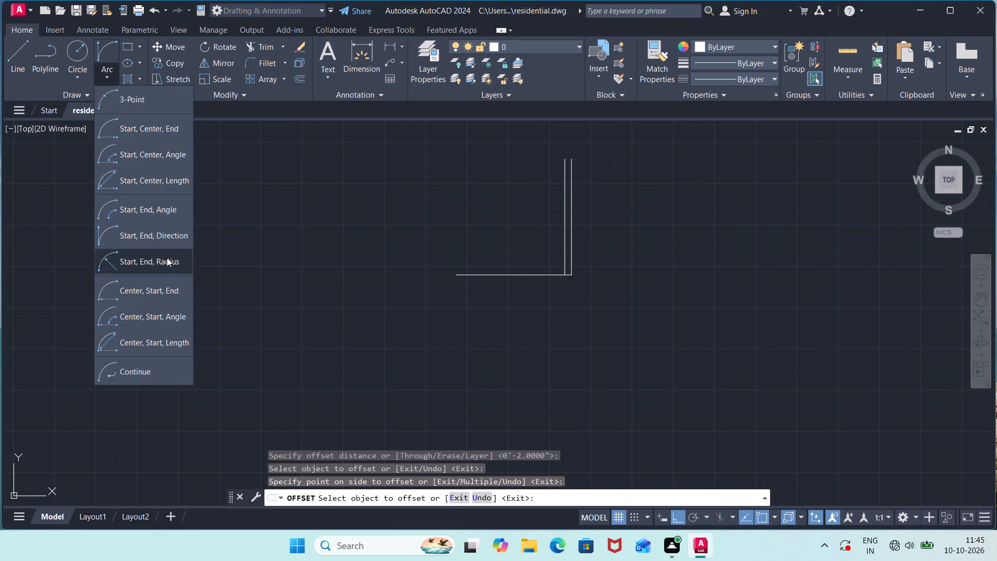
click(170, 235)
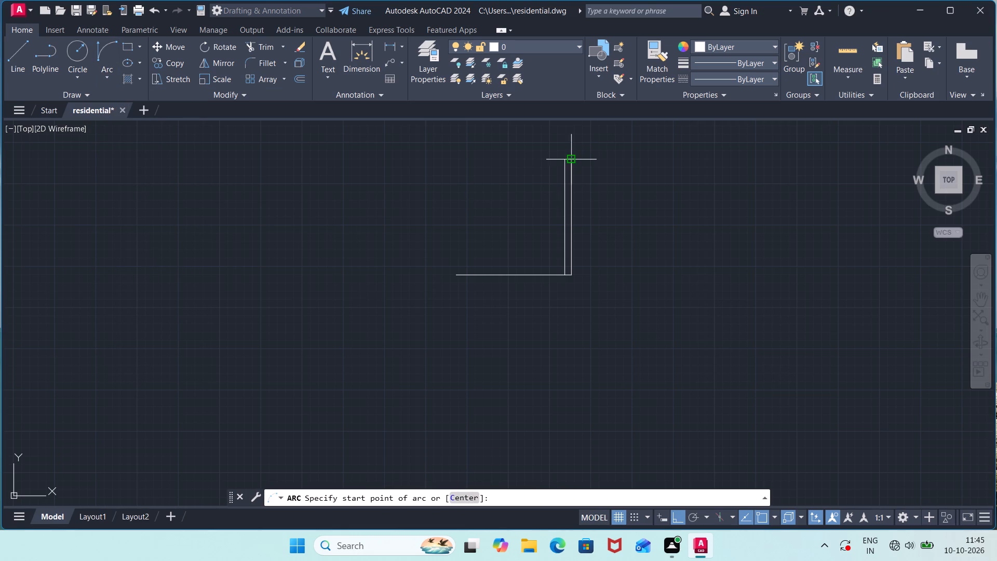
click(569, 159)
click(454, 273)
click(397, 241)
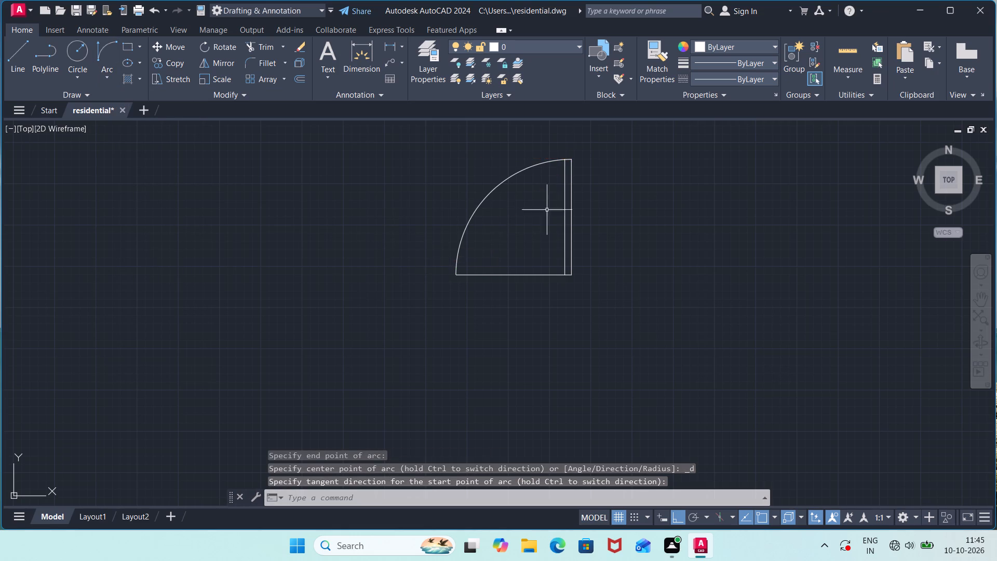
Trim the tip of the inner door-leaf line that projects above the new swing arc.
middle_drag(571, 150, 536, 265)
scroll(495, 286, up, 5)
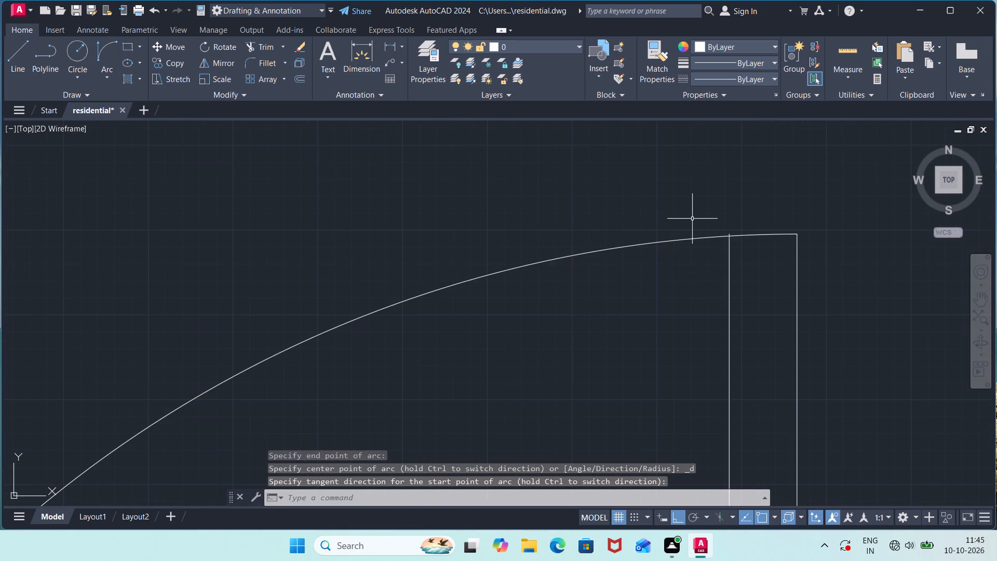
middle_drag(700, 220, 422, 244)
scroll(471, 244, up, 3)
text(tr)
key(Return)
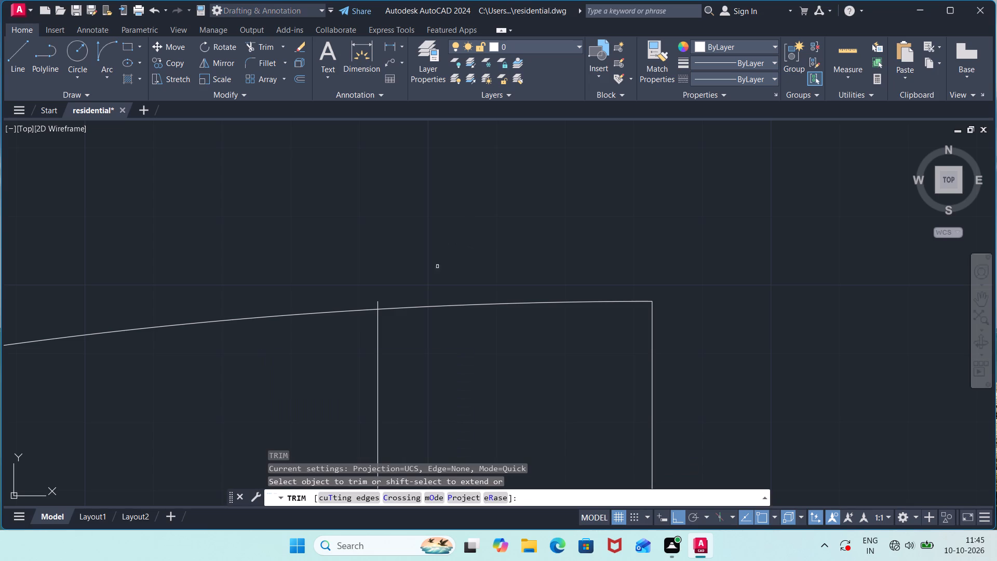
click(379, 303)
scroll(534, 256, down, 5)
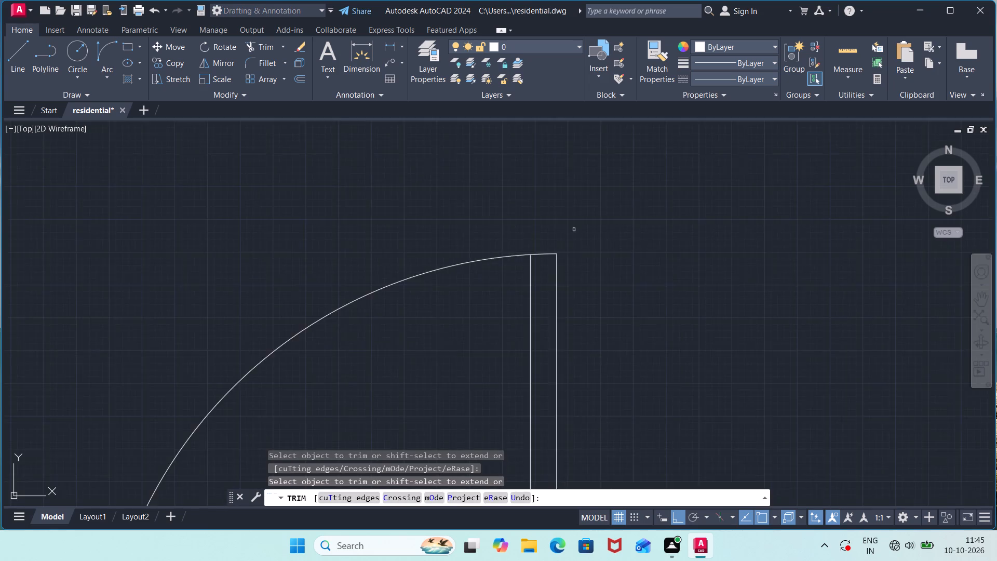
scroll(576, 230, down, 3)
key(Escape)
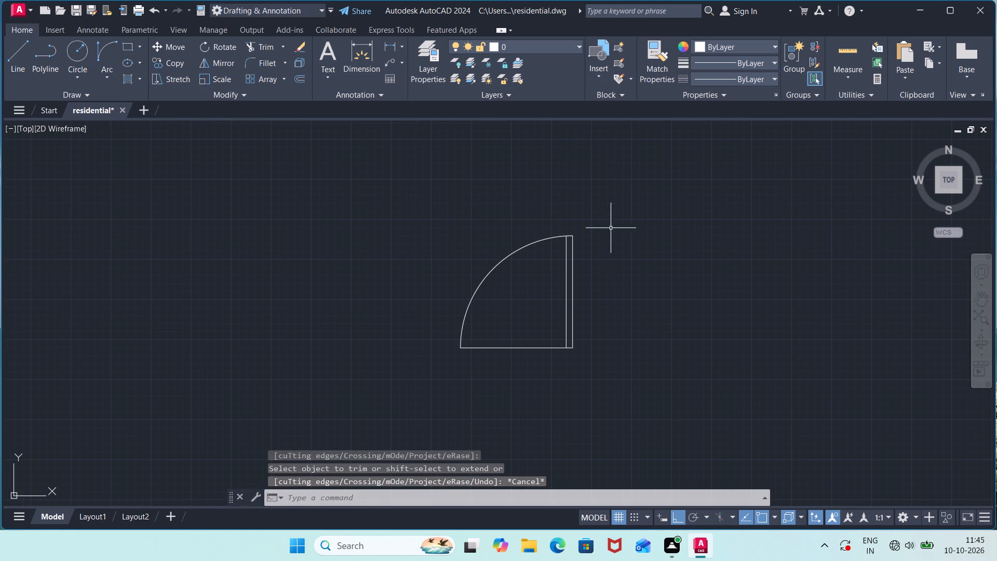
Move the 2'11" door symbol by its leaf's bottom outer corner to the right jamb of the upper-right room's bottom-wall opening.
click(607, 211)
click(392, 392)
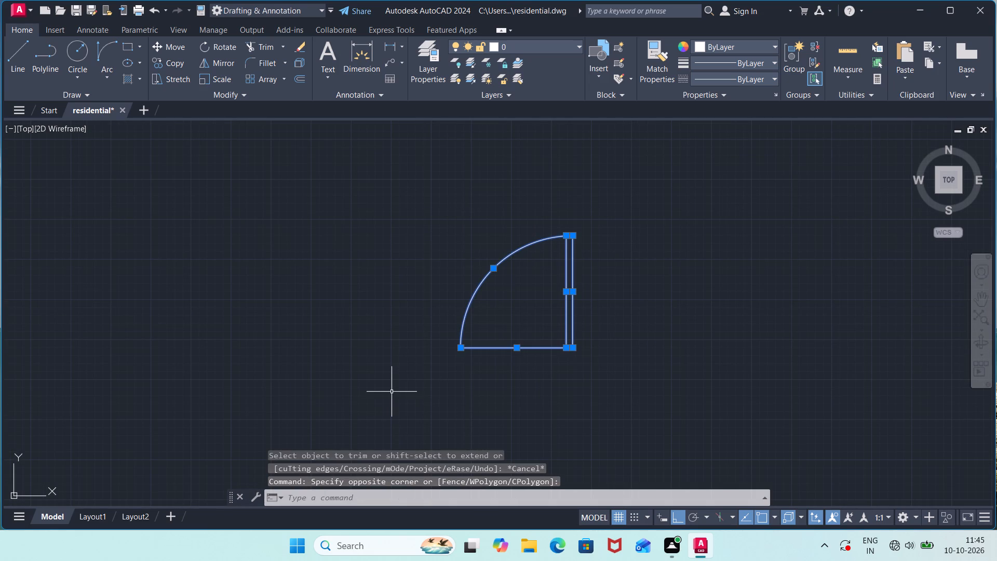
key(m)
key(Return)
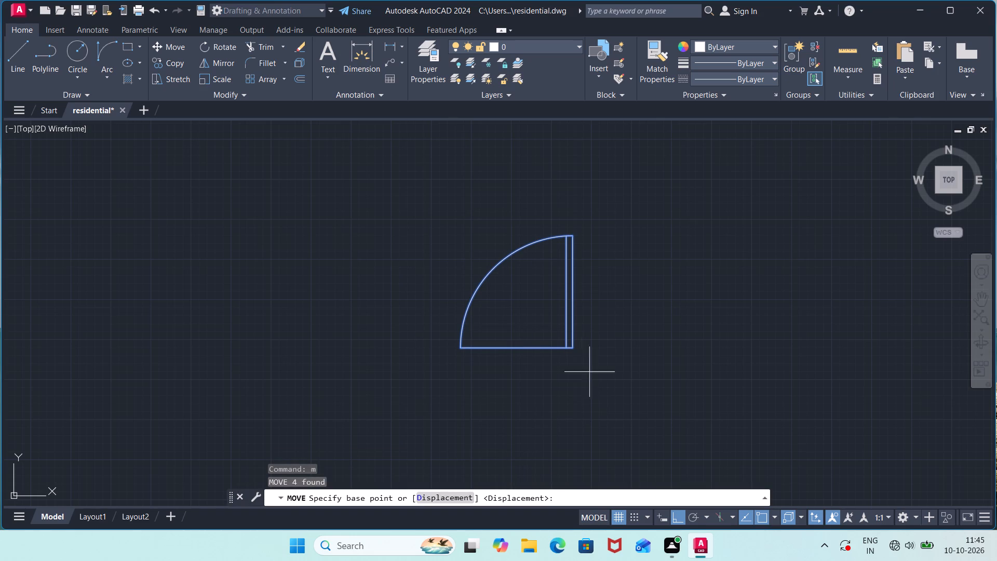
click(570, 350)
scroll(332, 312, down, 4)
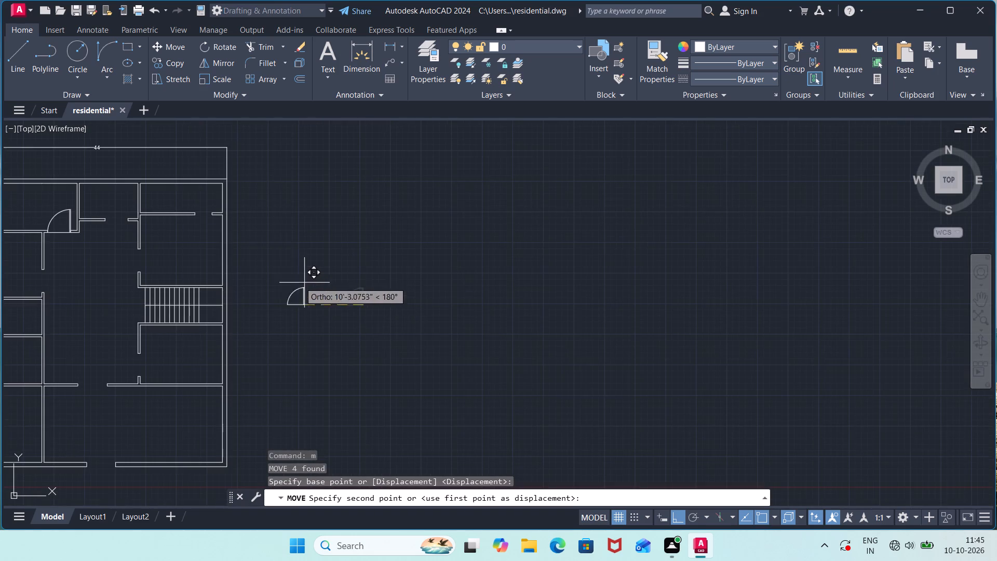
middle_drag(285, 277, 478, 283)
scroll(316, 221, up, 4)
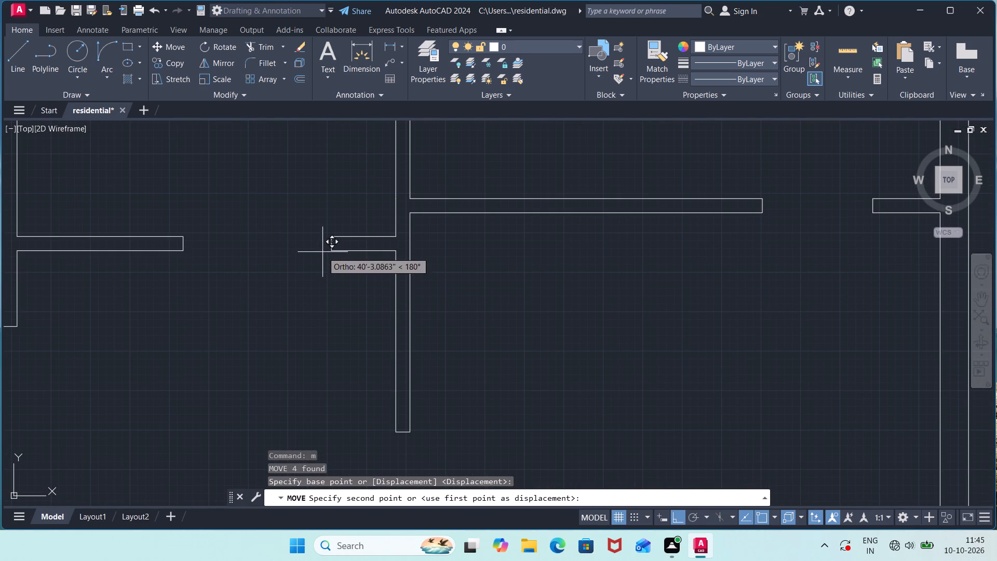
scroll(576, 306, down, 2)
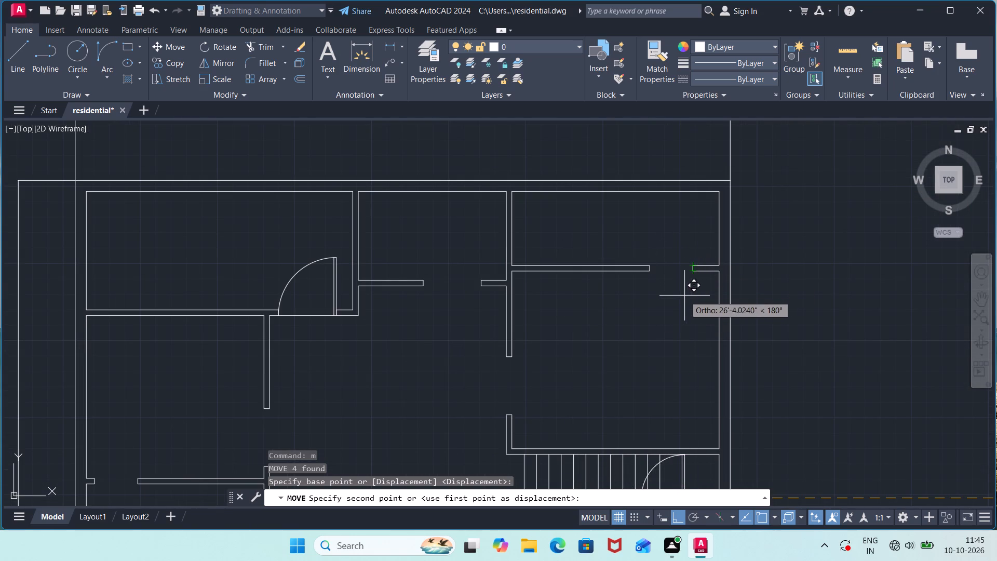
scroll(689, 274, up, 3)
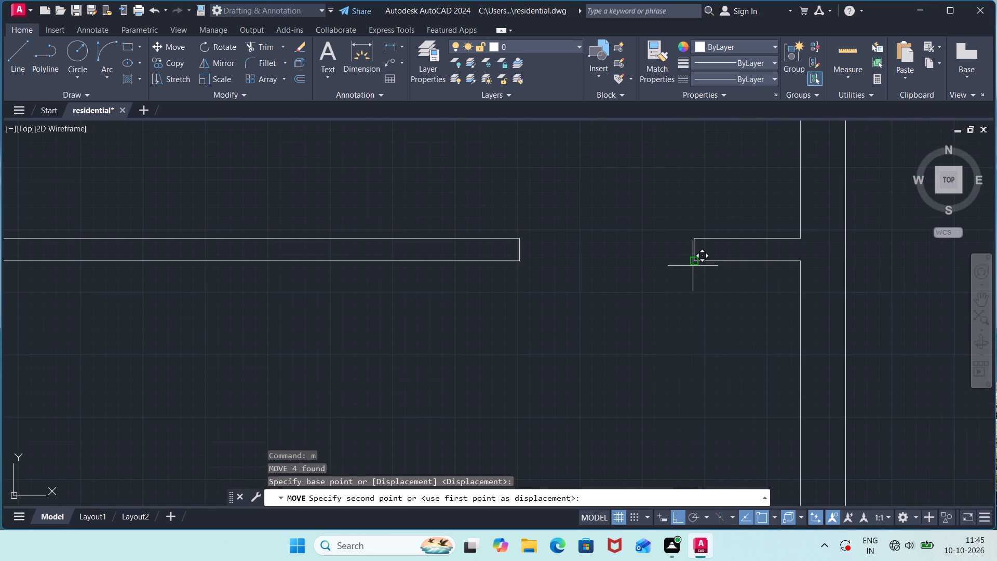
click(693, 263)
Draw a 3'11" horizontal line in the empty space beside the plan, with a 3'11" vertical line upward from its right end.
scroll(753, 269, down, 4)
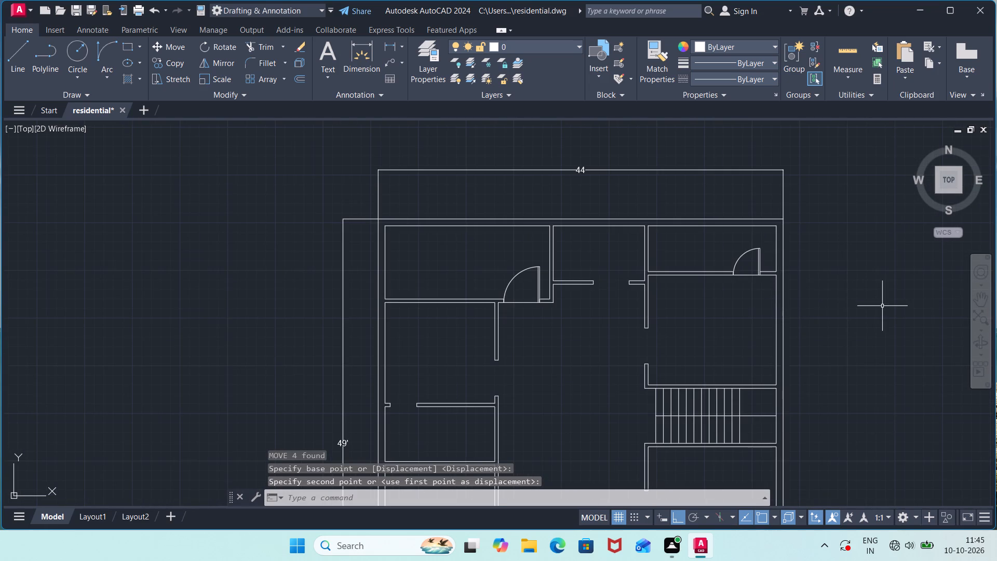
middle_drag(882, 306, 696, 239)
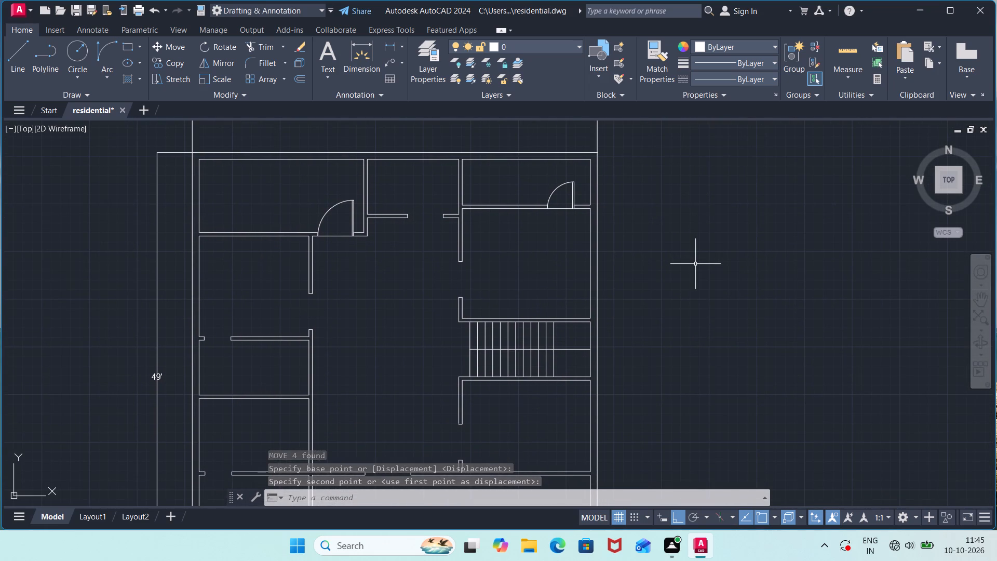
key(l)
key(Return)
click(700, 349)
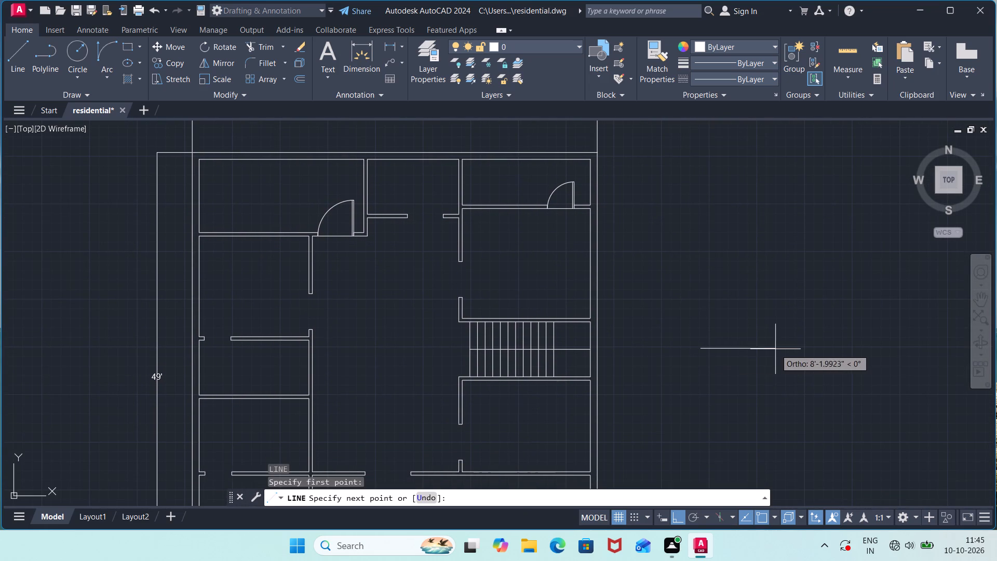
text(3'11")
key(Return)
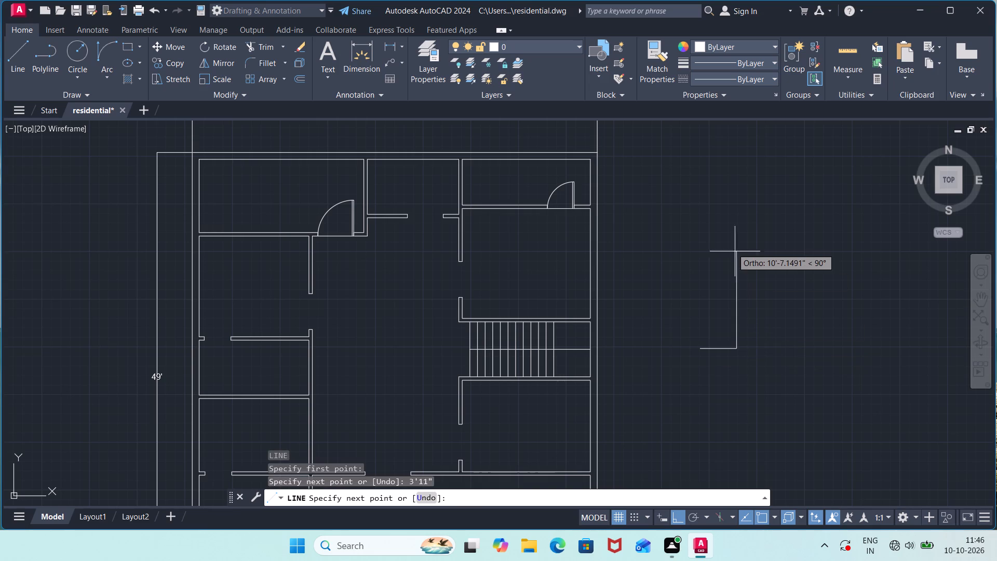
text(3'11")
key(Return)
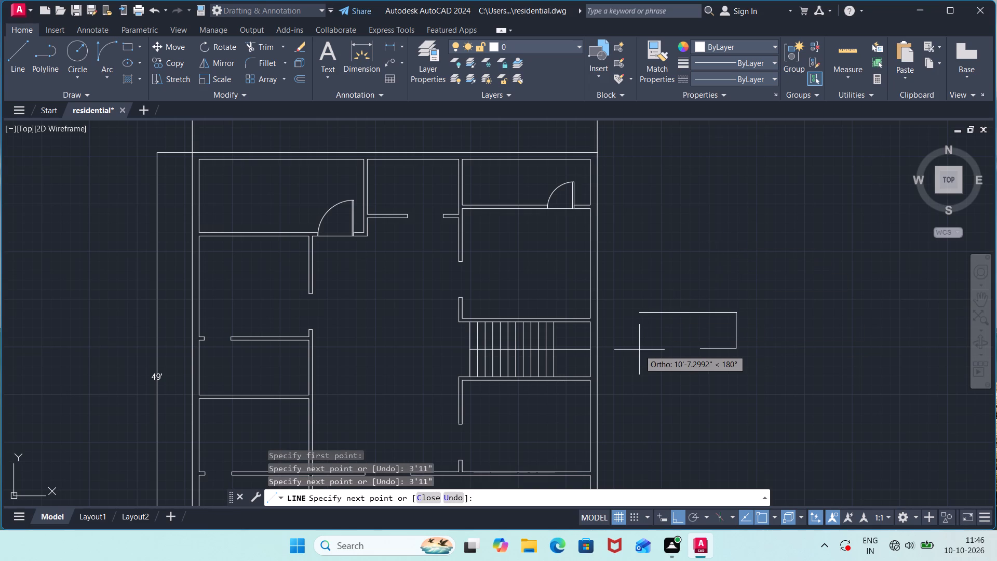
key(Escape)
Offset the new 3'11" vertical line 2" to the left to form the door leaf's thickness.
key(o)
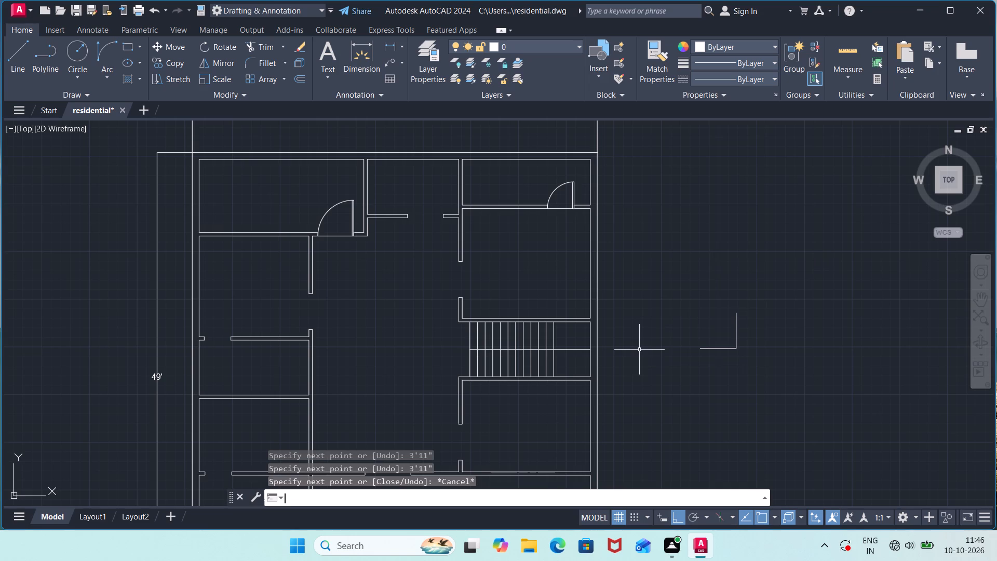
text(ff)
key(Return)
key(2)
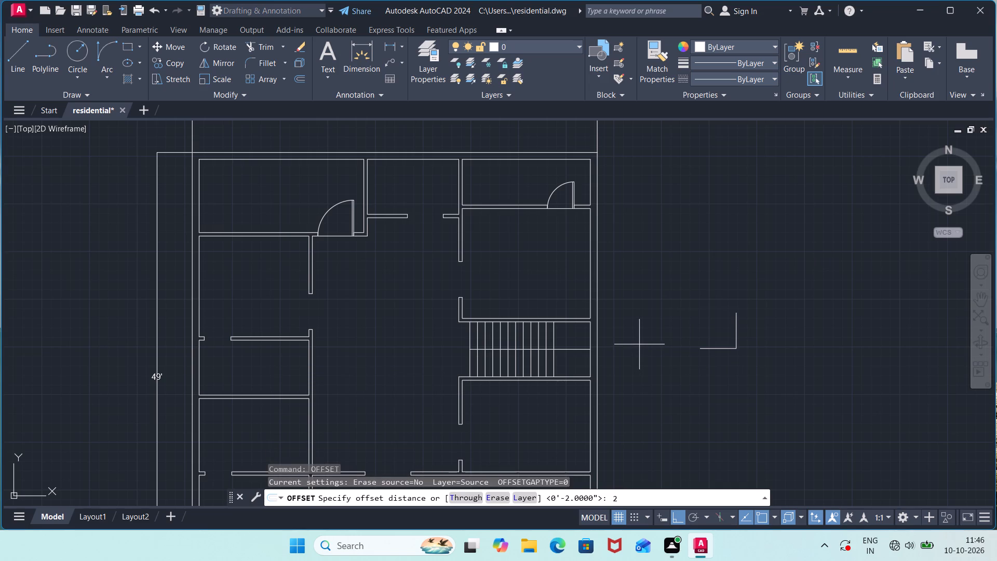
key(apostrophe)
key(BackSpace)
key(shift+quotedbl)
key(Return)
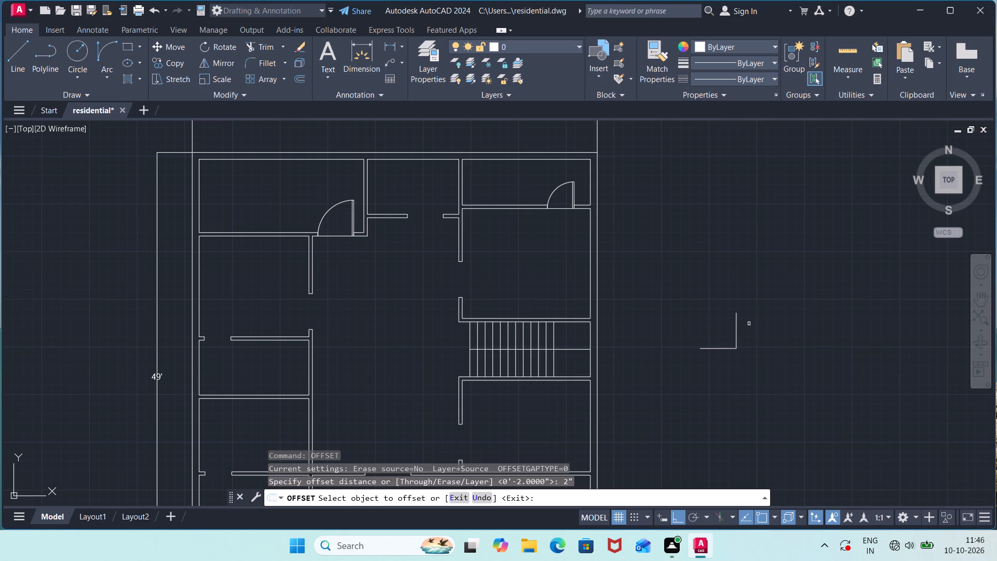
click(735, 327)
click(709, 331)
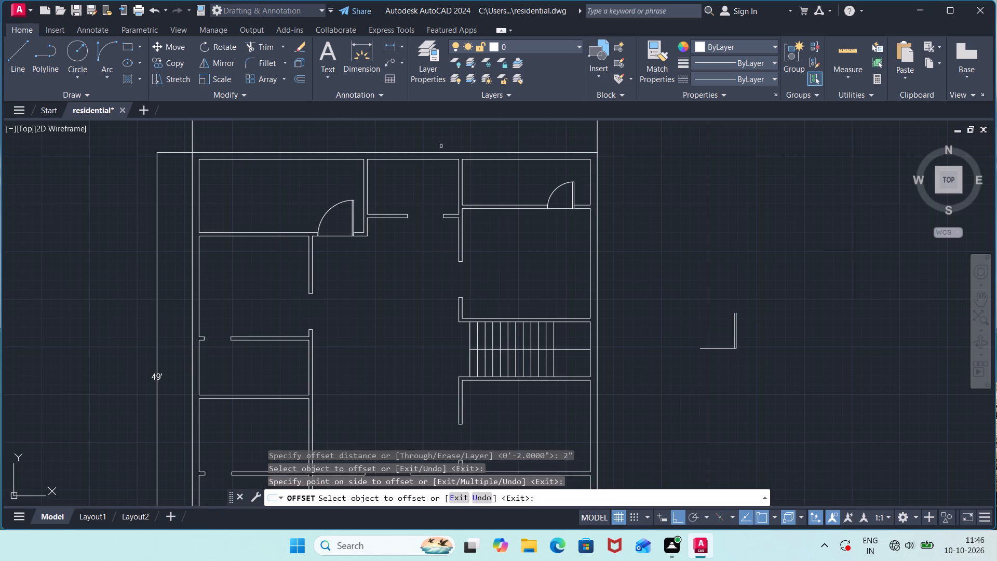
Draw a Start, End, Direction arc from the outer vertical line's top to the 3'11" horizontal line's free end as the door swing.
click(100, 67)
click(156, 245)
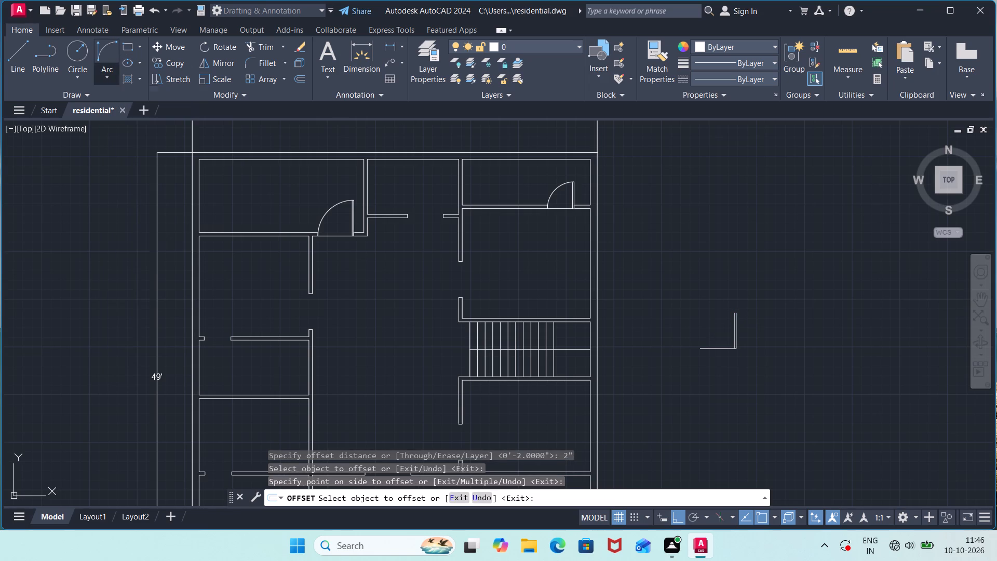
scroll(741, 310, up, 2)
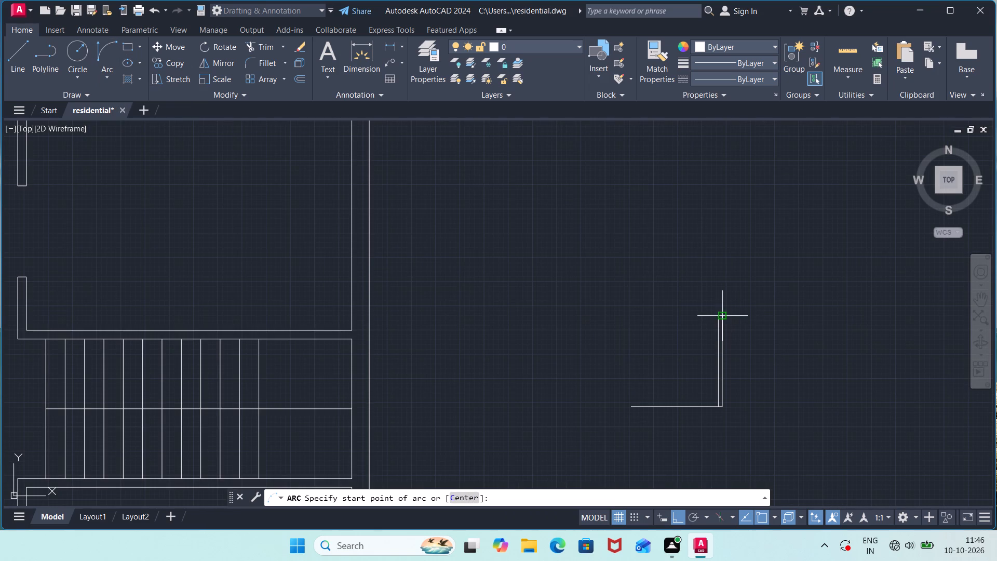
click(724, 318)
click(630, 407)
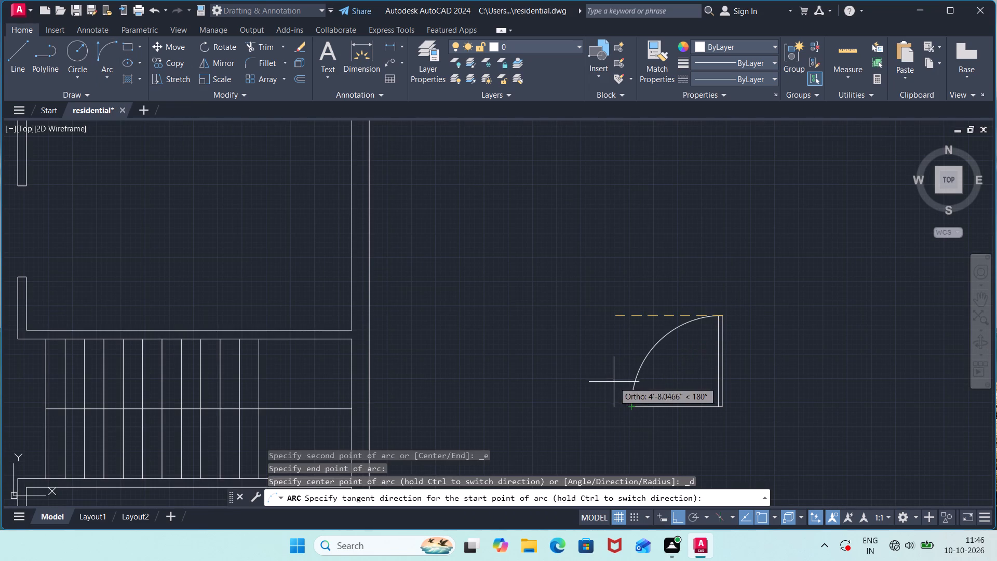
click(613, 381)
Trim the tip of the inner door-leaf line that projects above the swing arc.
scroll(704, 304, up, 3)
middle_drag(767, 337, 667, 204)
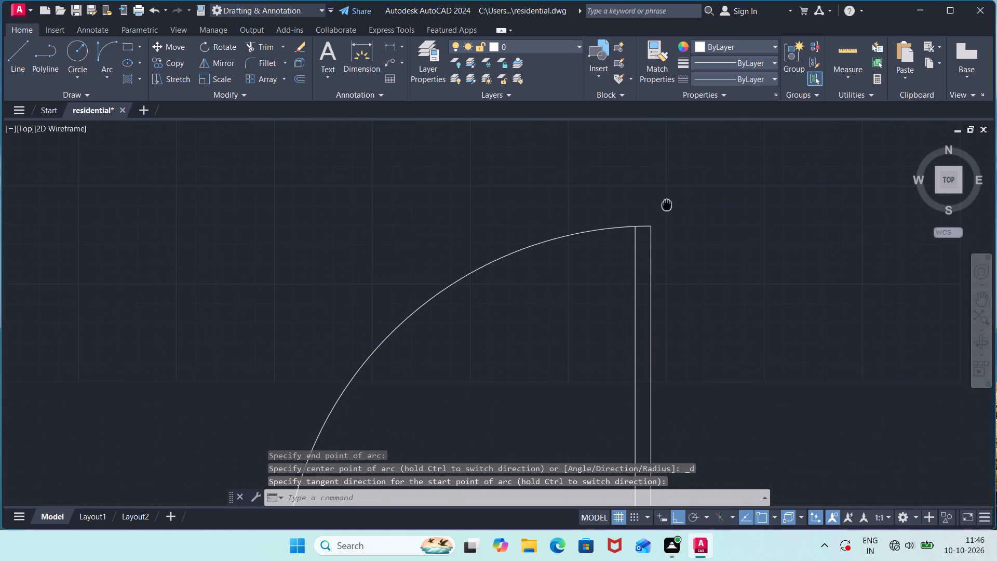
middle_drag(667, 204, 666, 204)
scroll(644, 209, up, 4)
middle_drag(569, 307, 536, 190)
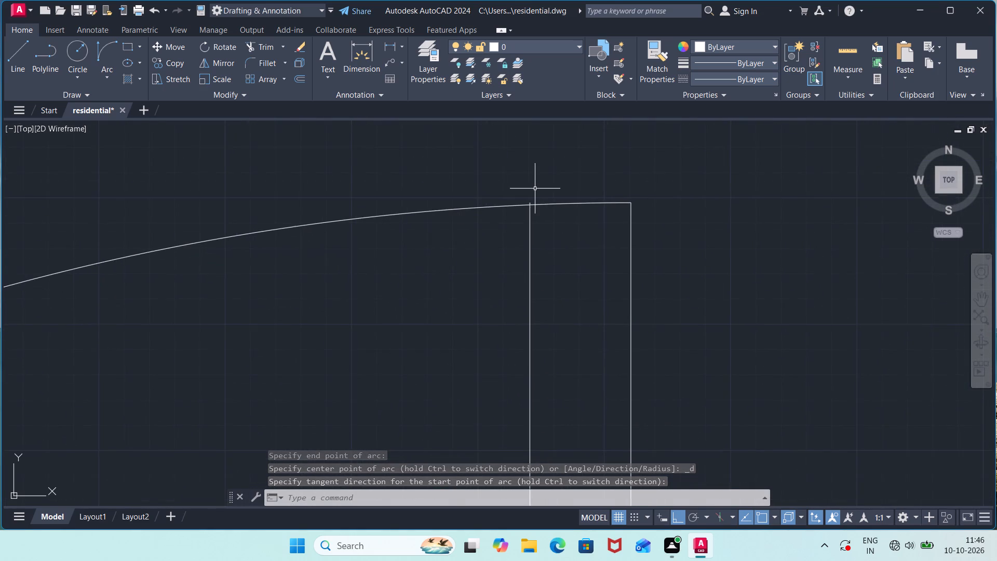
scroll(535, 189, up, 2)
key(Escape)
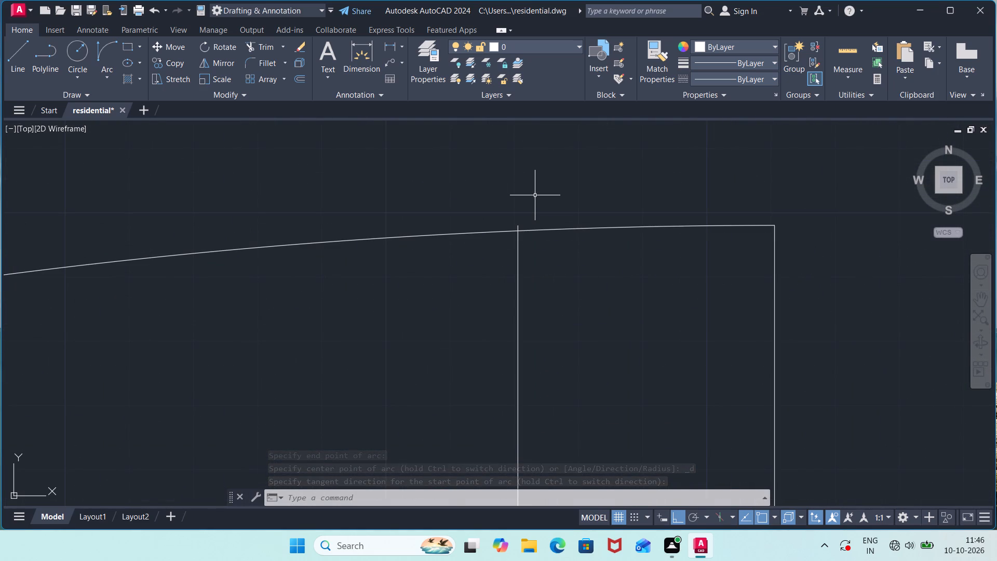
text(tr)
key(Return)
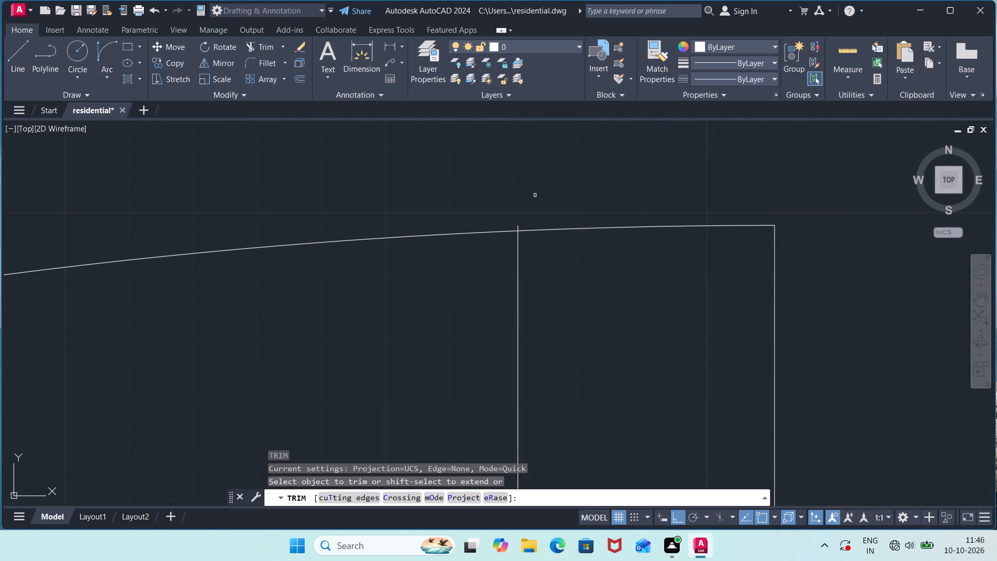
click(518, 228)
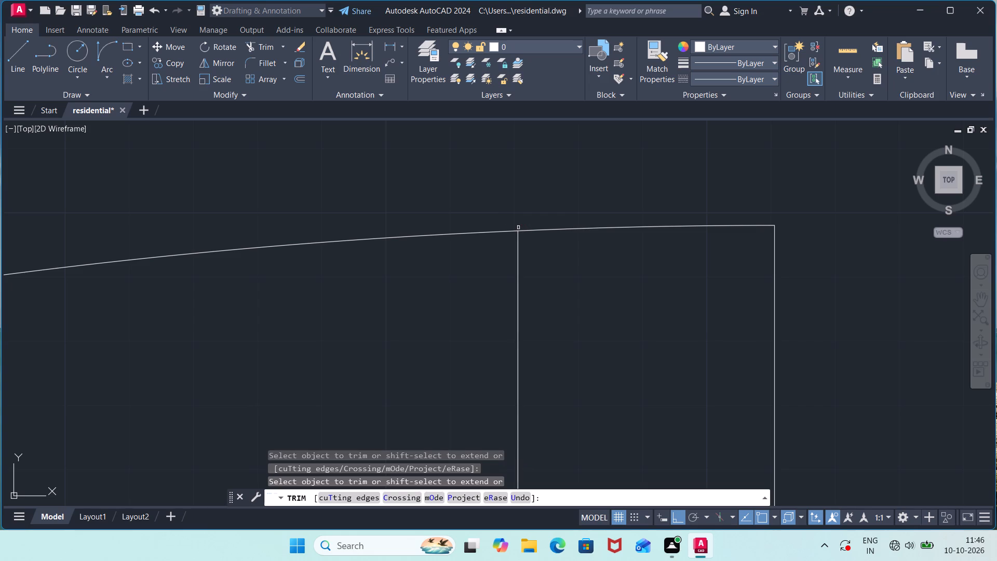
scroll(601, 272, down, 4)
scroll(613, 317, down, 4)
middle_drag(717, 320, 673, 179)
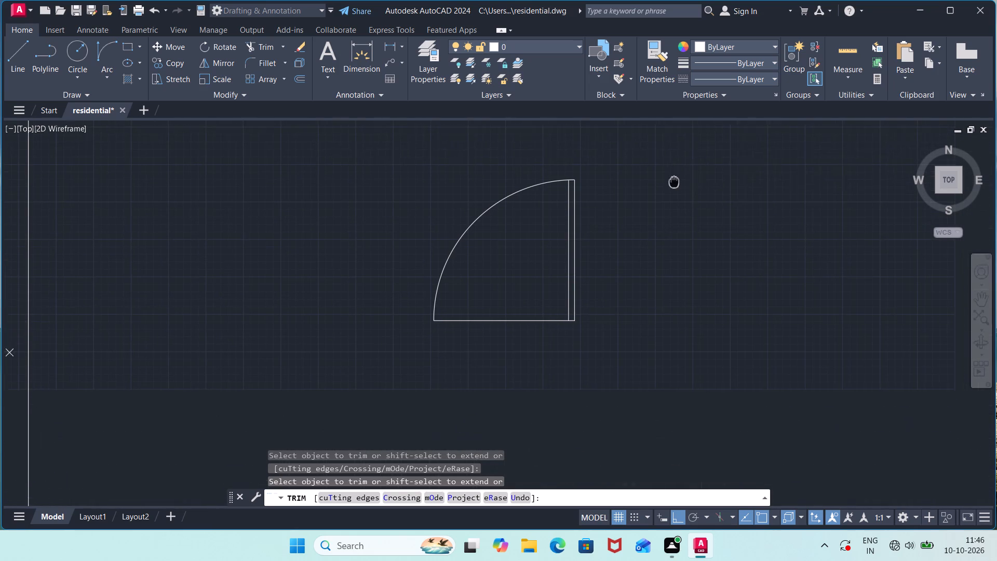
middle_drag(673, 179, 673, 179)
key(Escape)
Move the 3'11" door symbol by its leaf's bottom outer corner to the right jamb of the upper-middle room's bottom-wall opening.
click(596, 157)
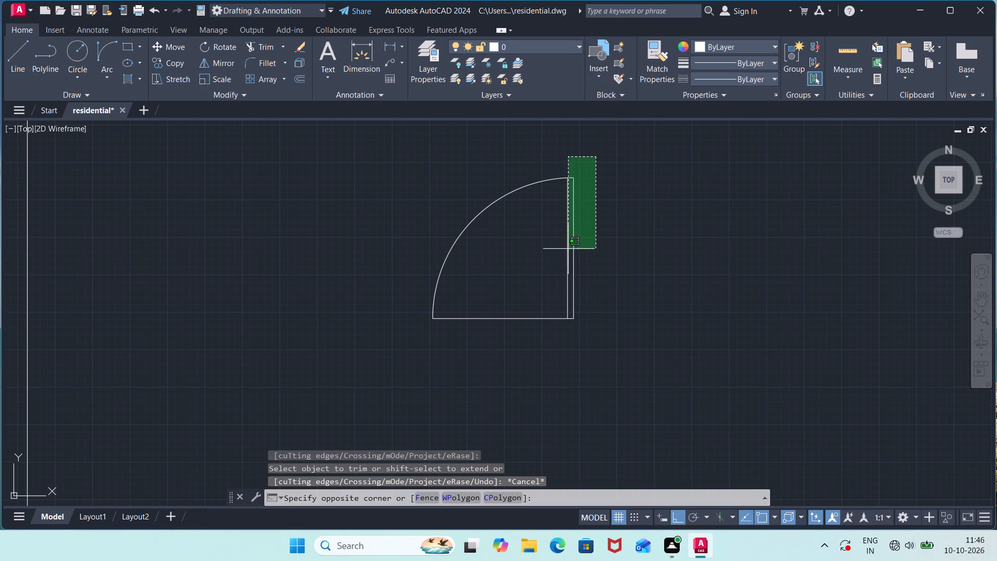
click(404, 378)
key(m)
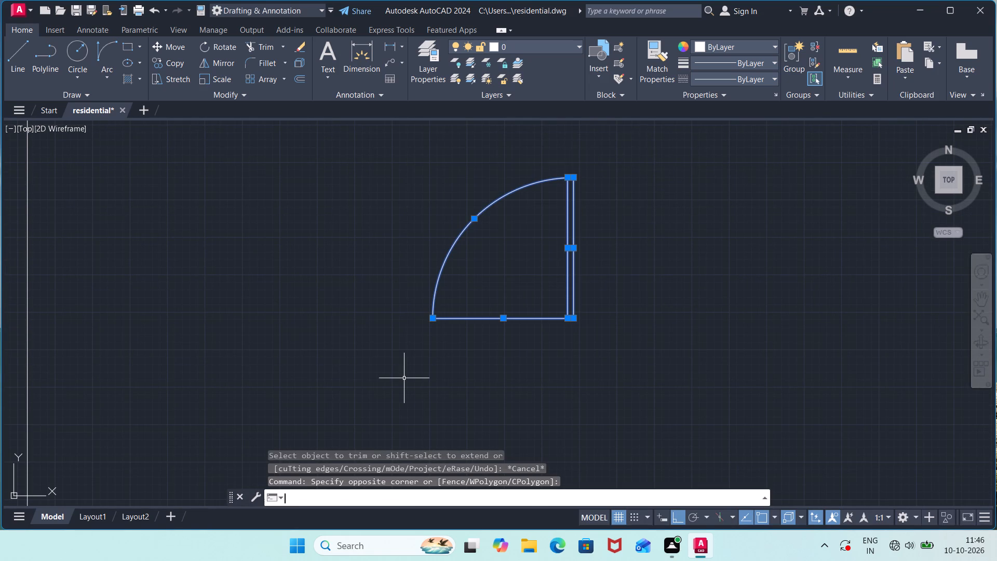
key(Return)
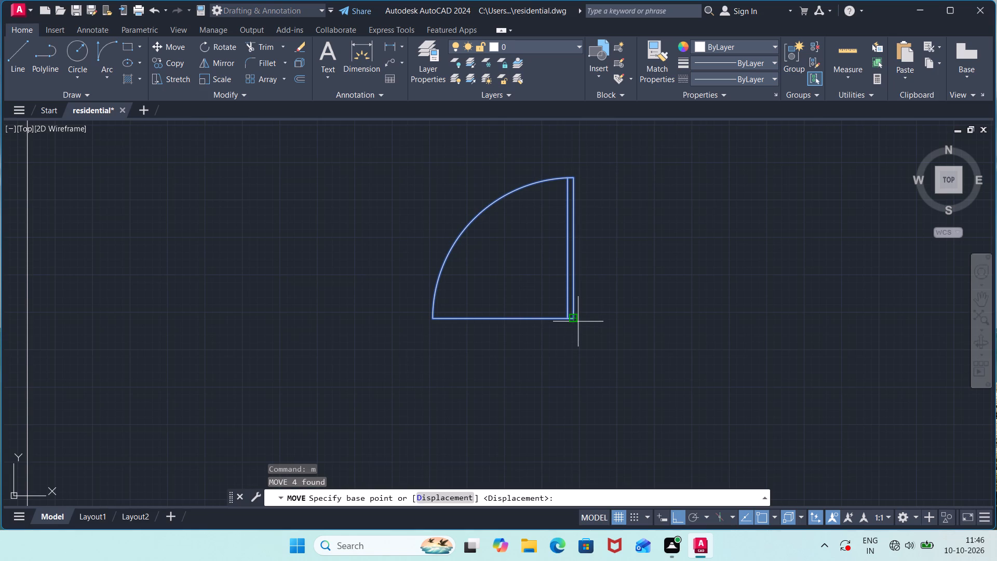
click(574, 318)
scroll(317, 300, down, 3)
middle_drag(298, 298, 421, 297)
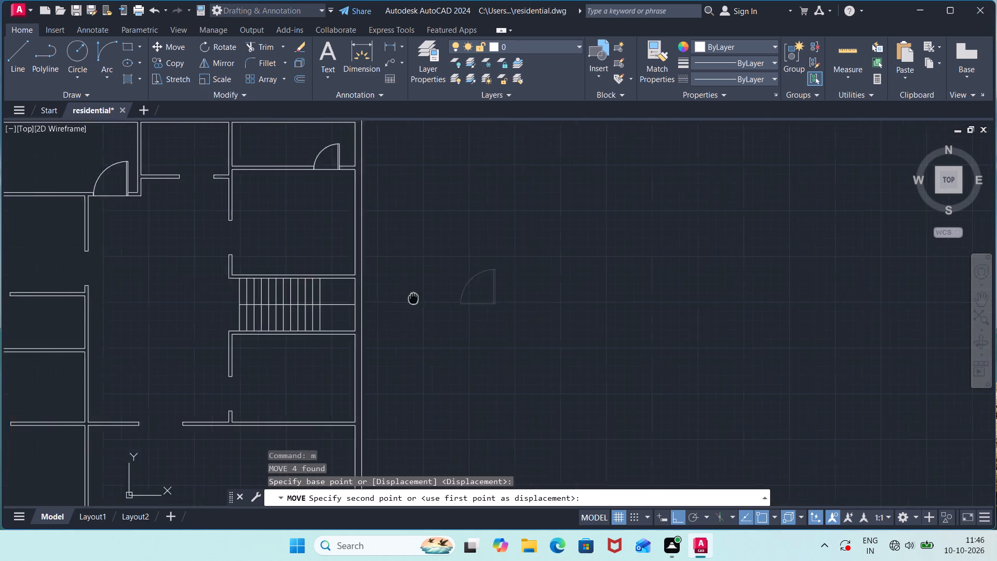
middle_drag(421, 297, 475, 300)
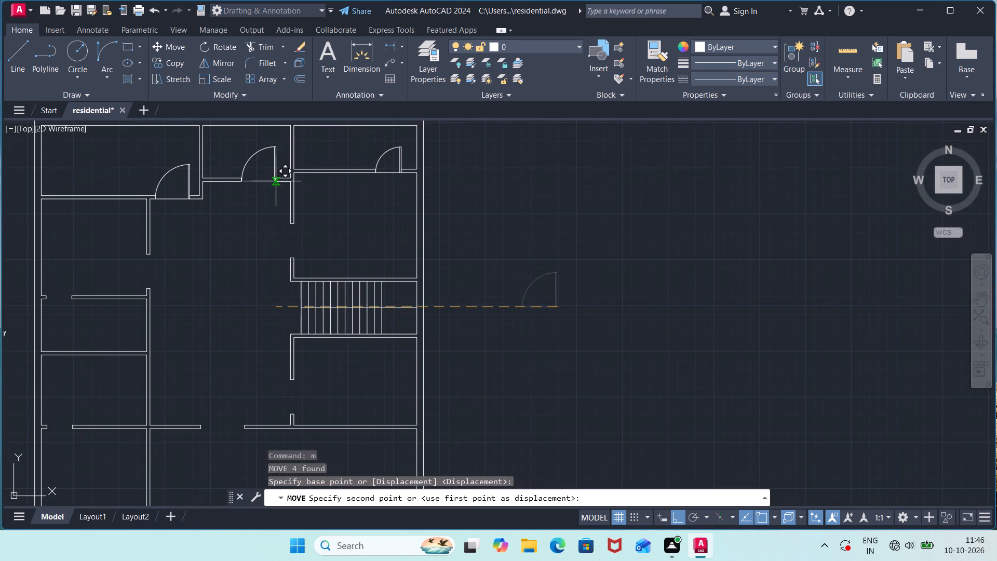
scroll(278, 180, up, 3)
click(261, 185)
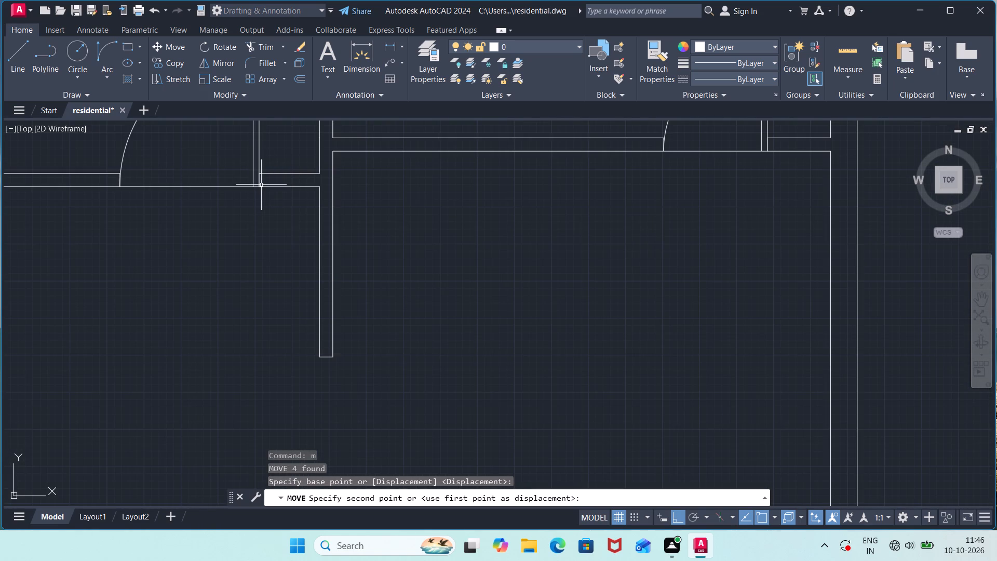
Draw an L of two 3'11" lines, one downward and one to the right, in empty space right of the plan.
scroll(383, 198, down, 4)
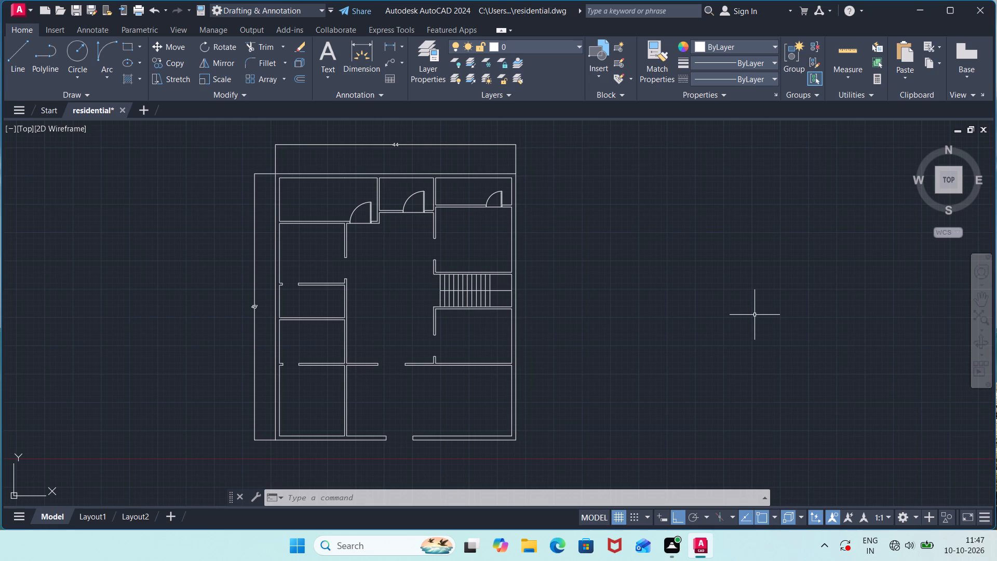
key(l)
key(Return)
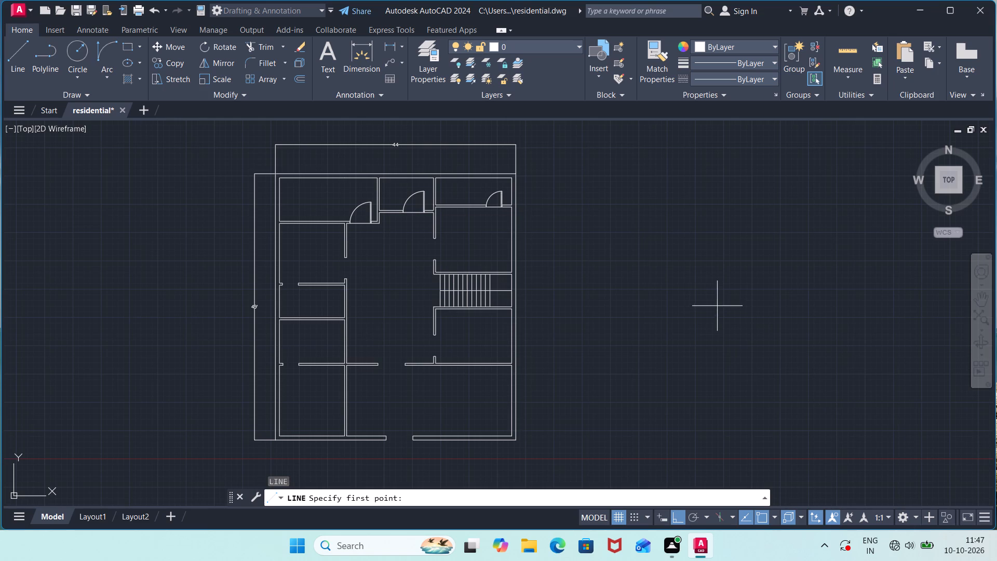
click(615, 242)
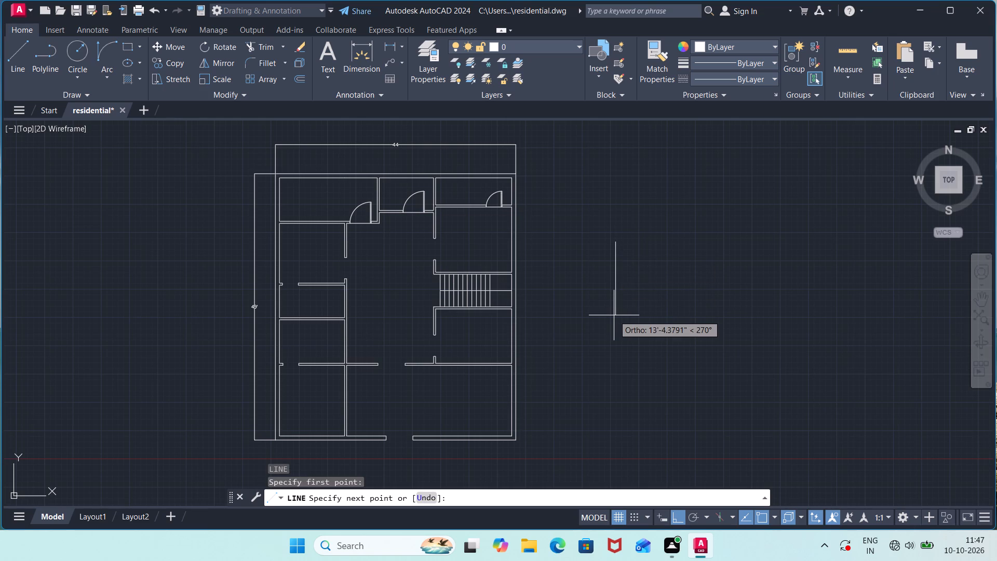
text(3'11")
key(Return)
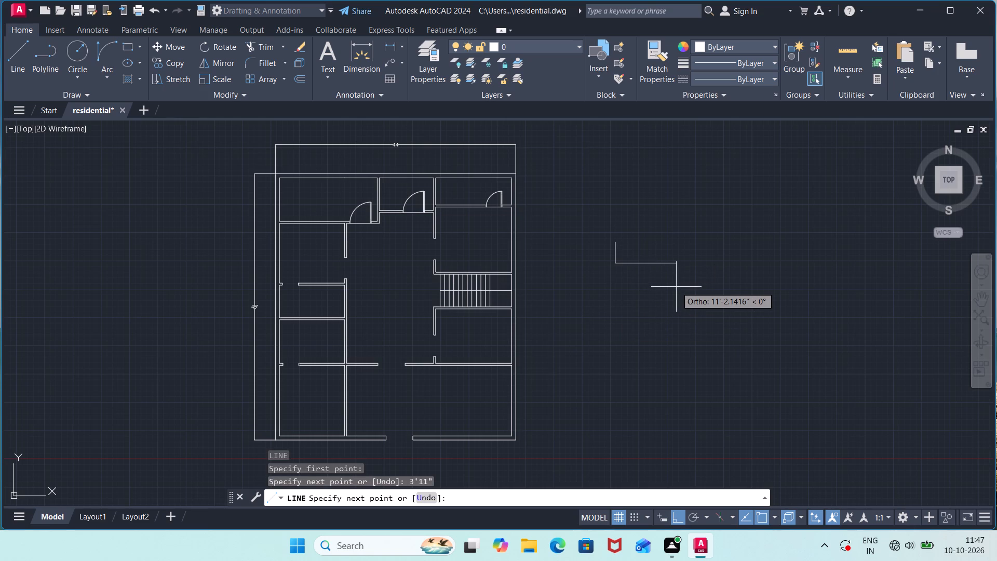
text(3'11")
key(Return)
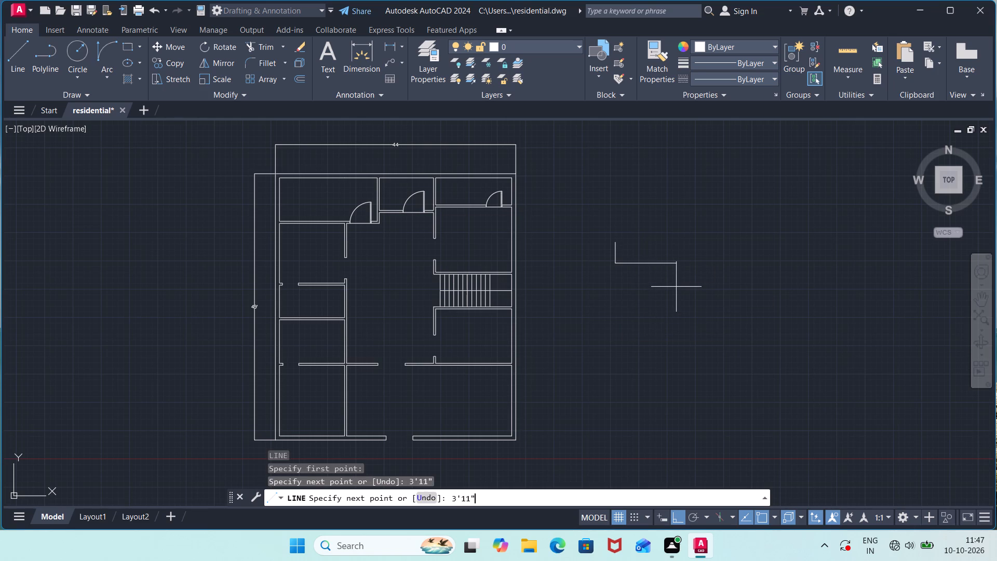
key(Escape)
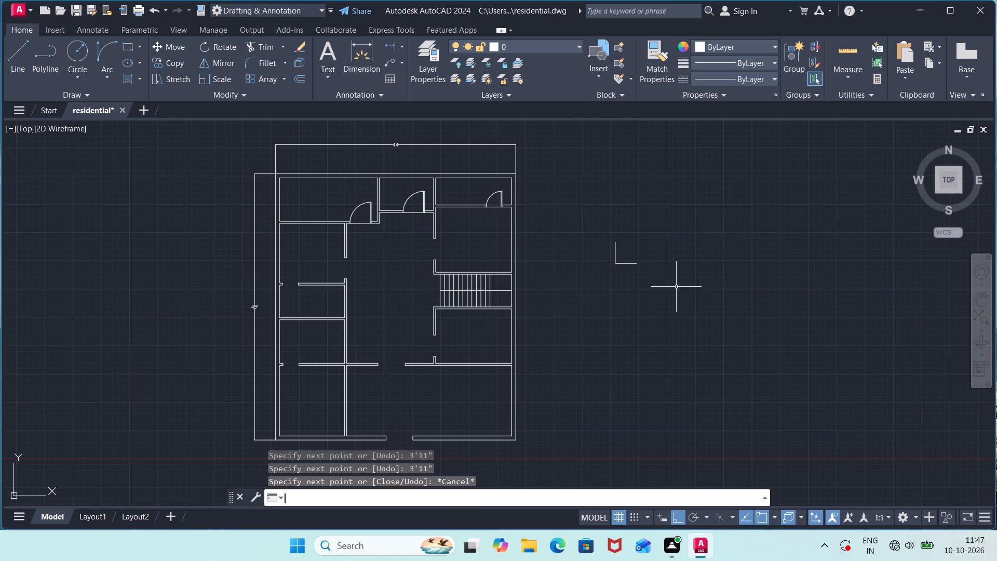
Draw a second L below the first, with a 3'11" line downward and a 3'11" line to the right.
key(l)
key(Return)
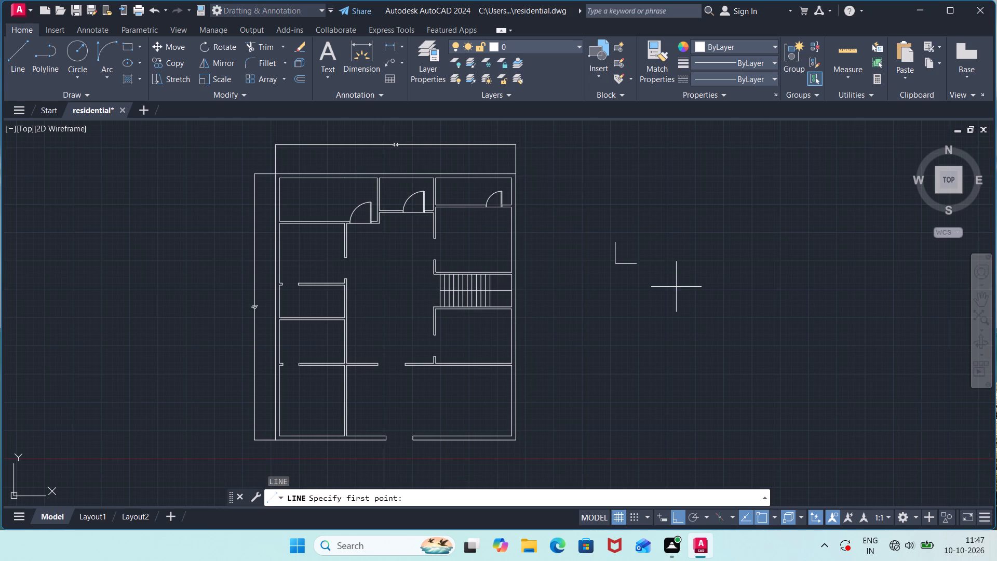
click(617, 301)
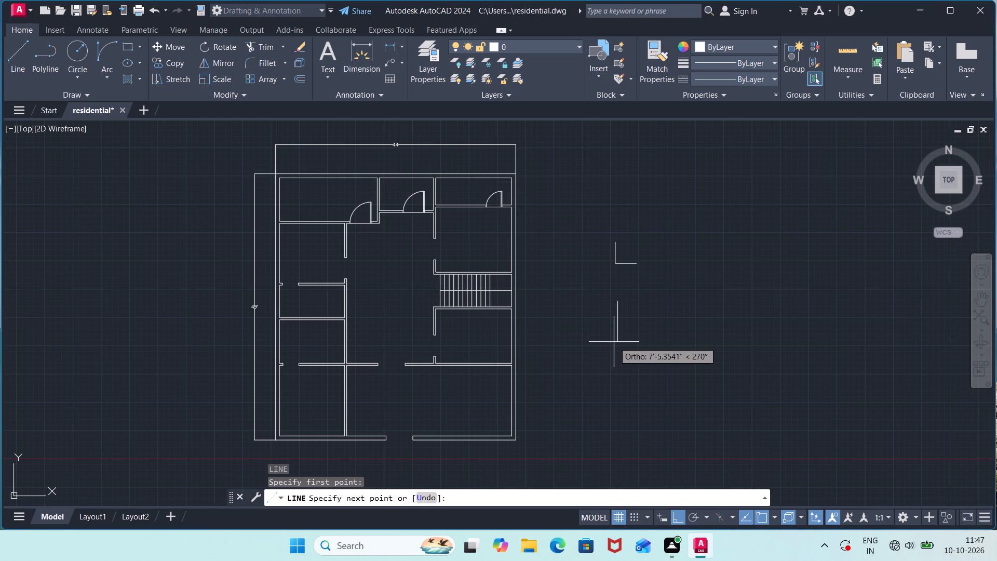
text(4')
text(11)
key(BackSpace)
key(BackSpace)
key(BackSpace)
key(BackSpace)
text(3')
text(11")
key(Return)
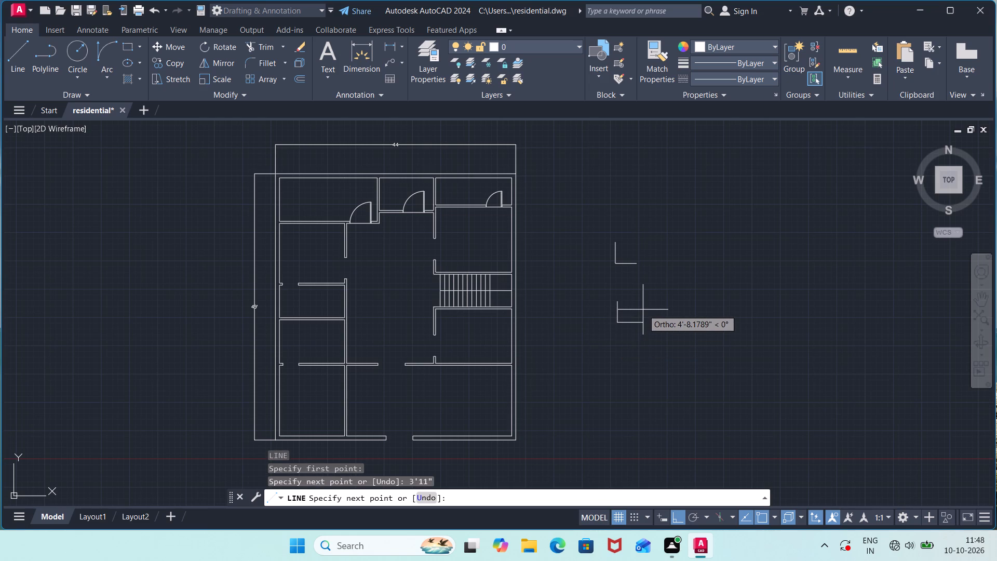
text(3')
text(11")
key(Return)
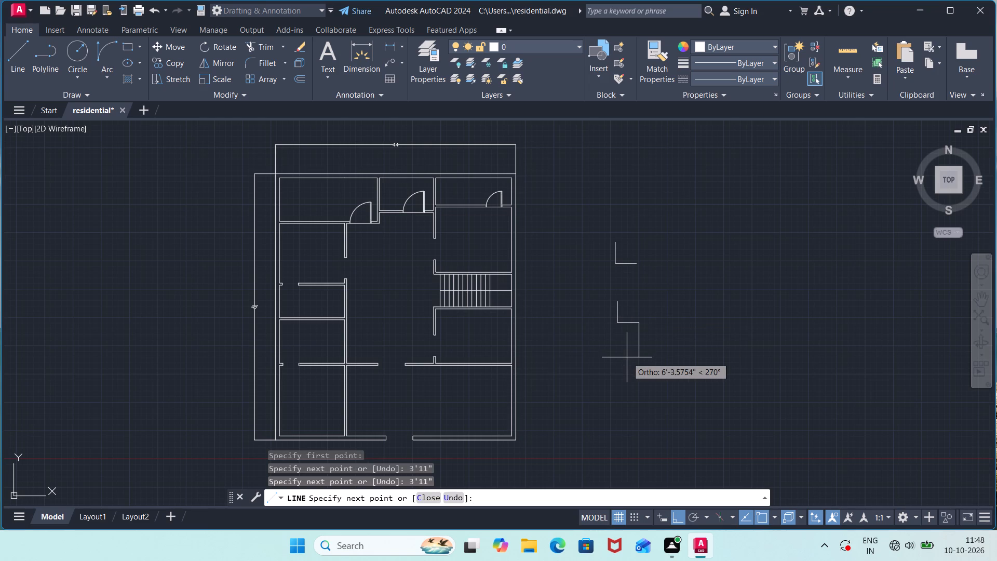
key(Escape)
Offset the horizontal line of both L shapes 2" upward to form the door leaves' thickness.
text(off)
key(Return)
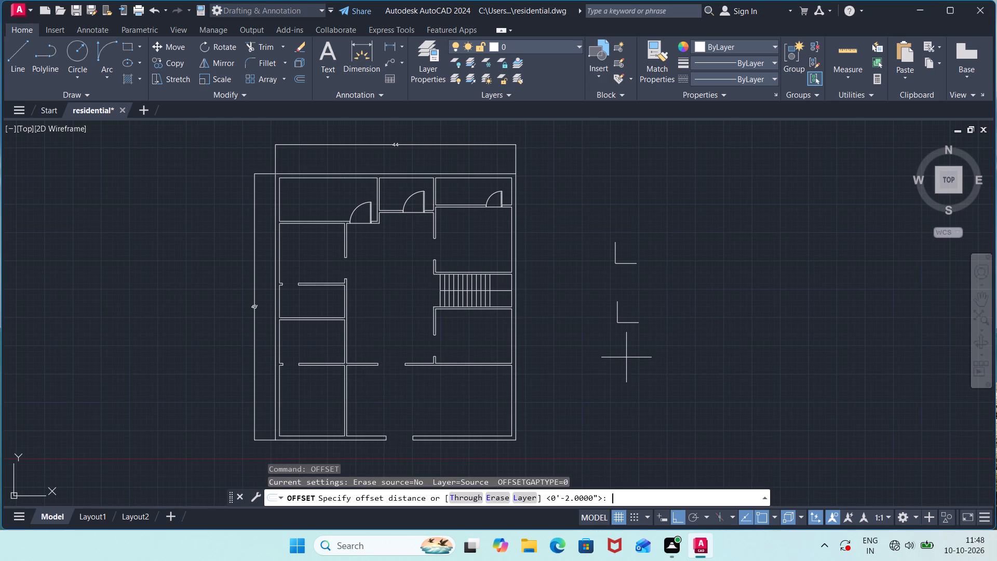
text(2")
key(Return)
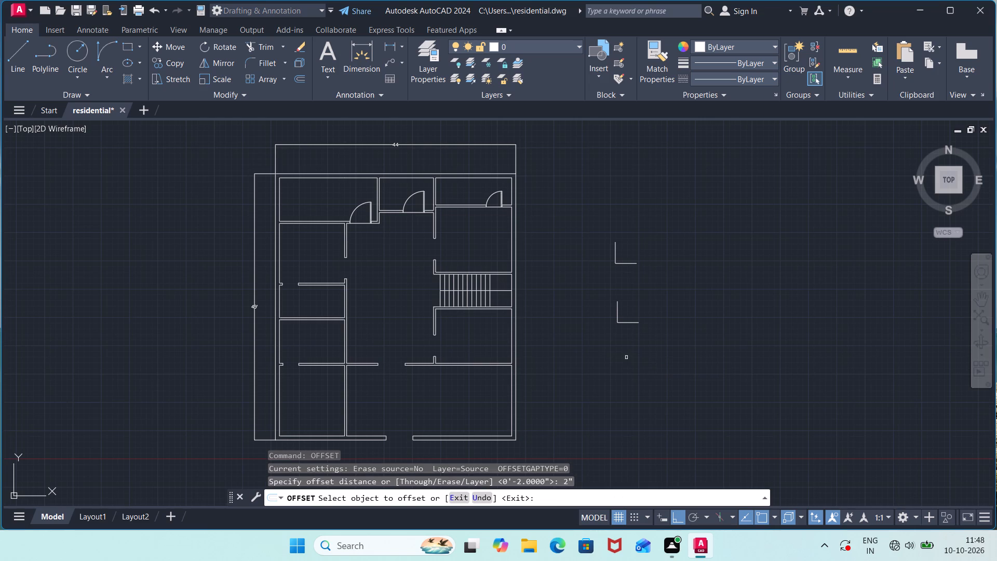
click(627, 323)
click(629, 304)
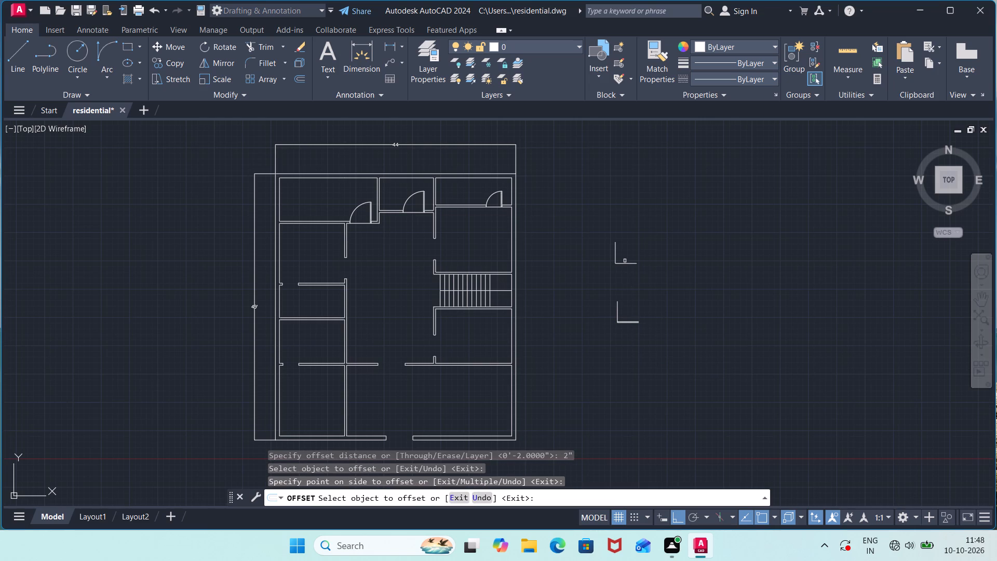
click(625, 262)
click(626, 246)
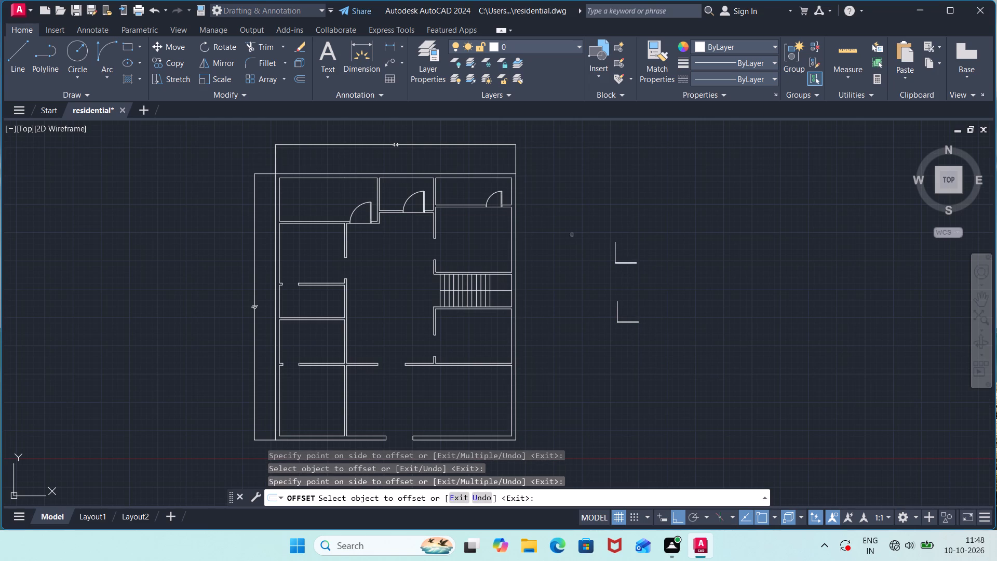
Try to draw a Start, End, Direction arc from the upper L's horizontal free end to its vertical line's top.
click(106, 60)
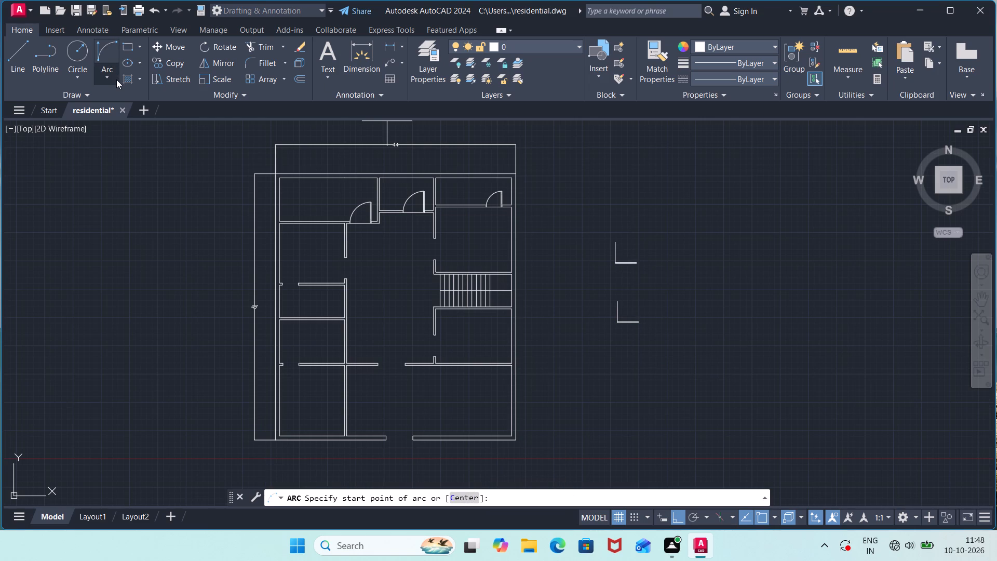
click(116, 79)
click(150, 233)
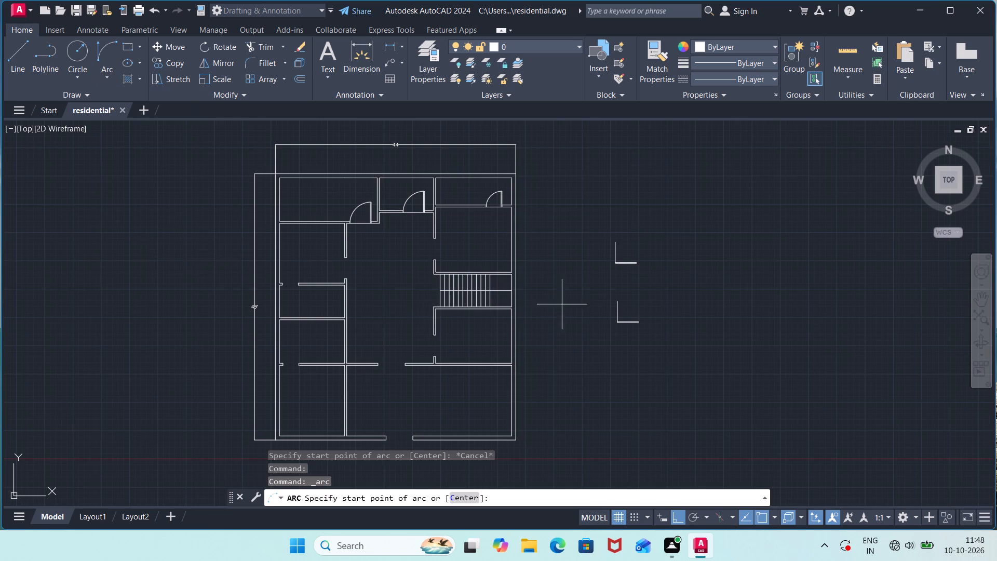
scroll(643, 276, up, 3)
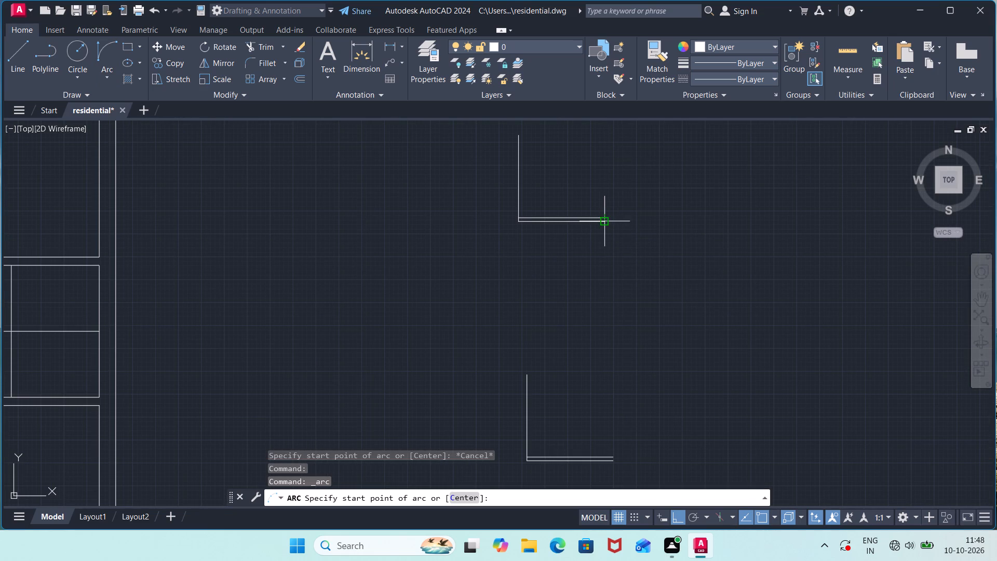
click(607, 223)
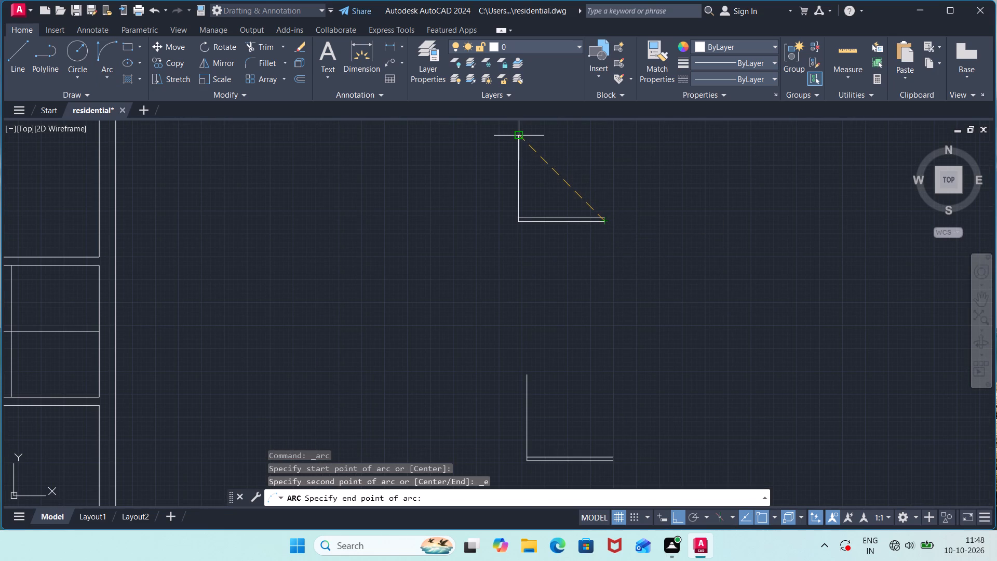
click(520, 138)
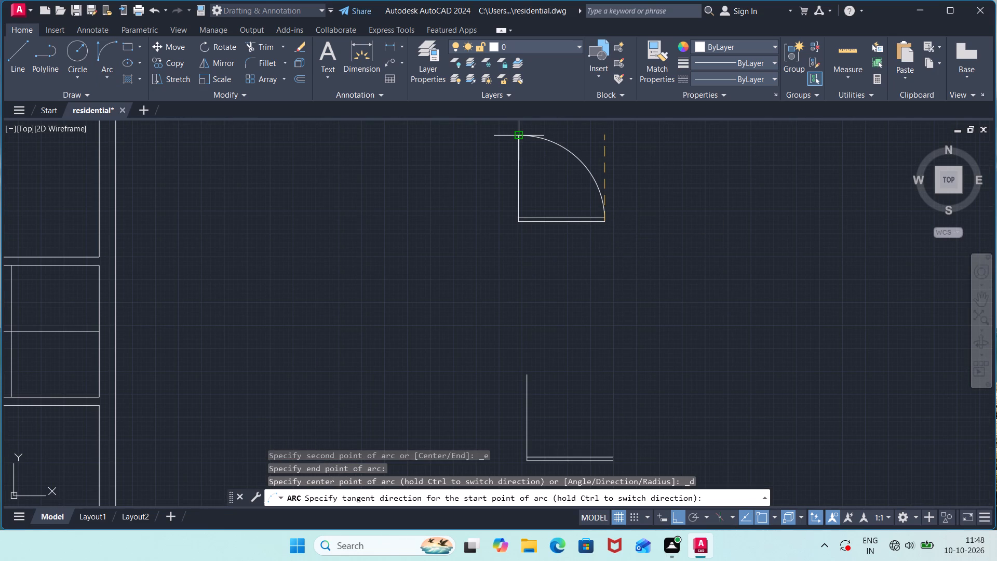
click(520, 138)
Draw a Start, End, Direction arc from the upper L's lower leaf line end to its vertical line's top as the door swing.
click(99, 70)
click(151, 239)
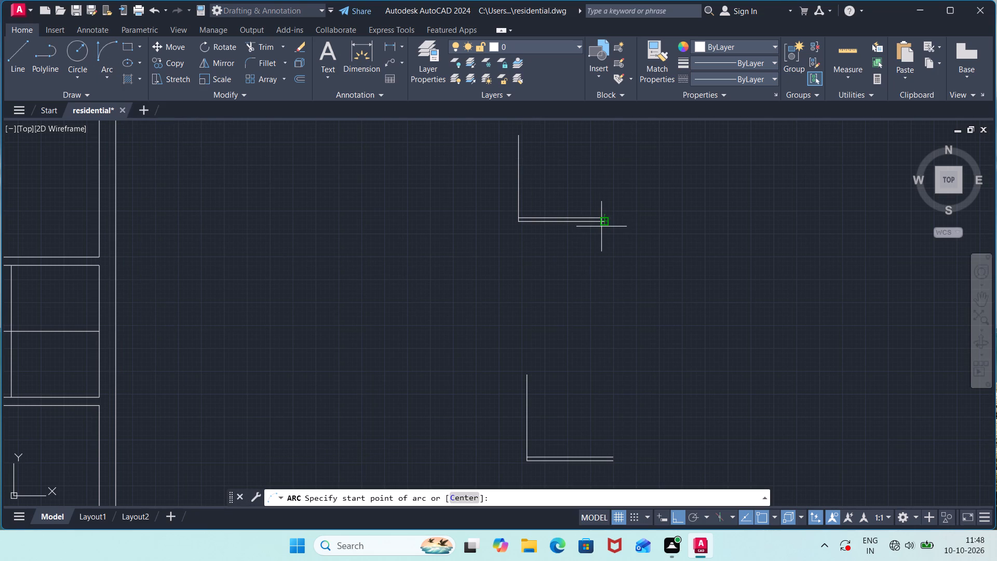
scroll(607, 221, up, 3)
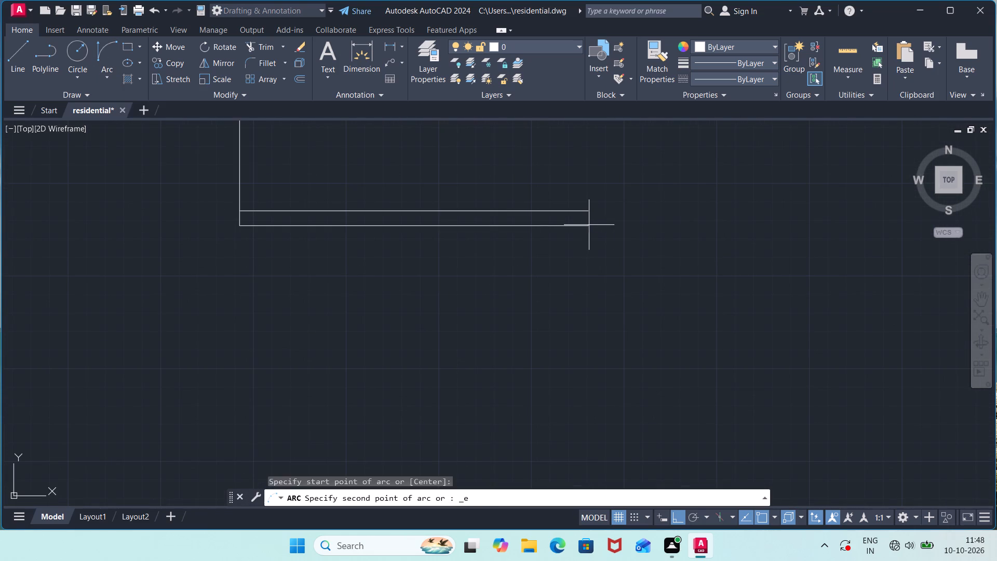
click(589, 225)
scroll(440, 167, down, 1)
middle_drag(422, 175, 482, 306)
scroll(464, 221, down, 1)
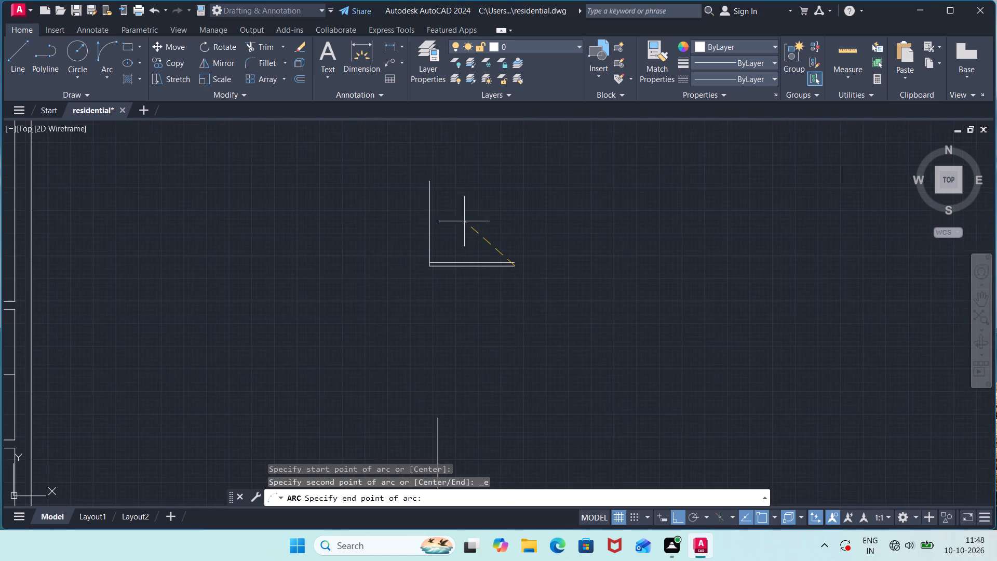
scroll(464, 221, down, 1)
click(431, 182)
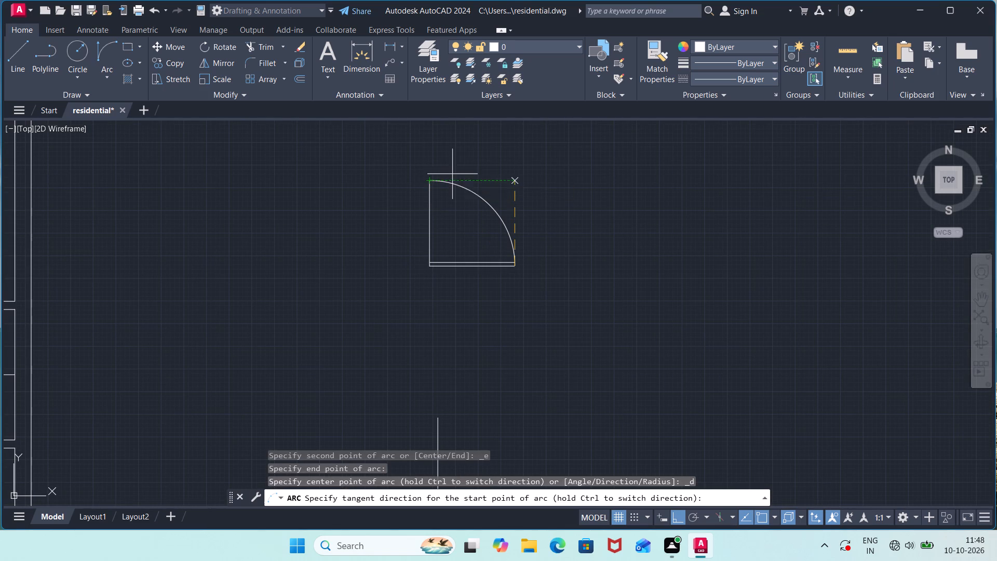
click(455, 173)
Draw a Start, End, Direction arc from the lower L's lower leaf line end to its vertical line's top as the door swing.
scroll(522, 275, down, 1)
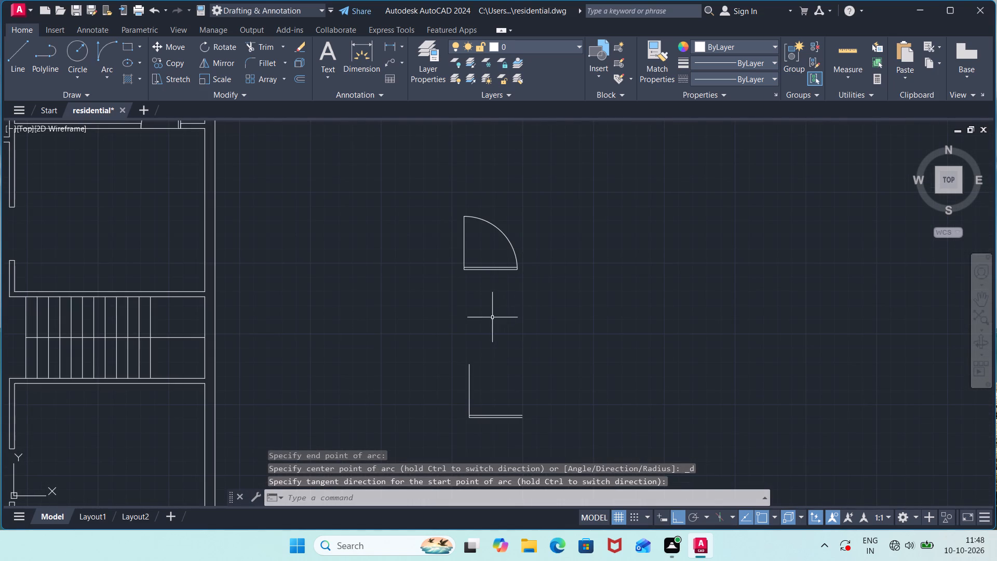
click(87, 59)
click(107, 60)
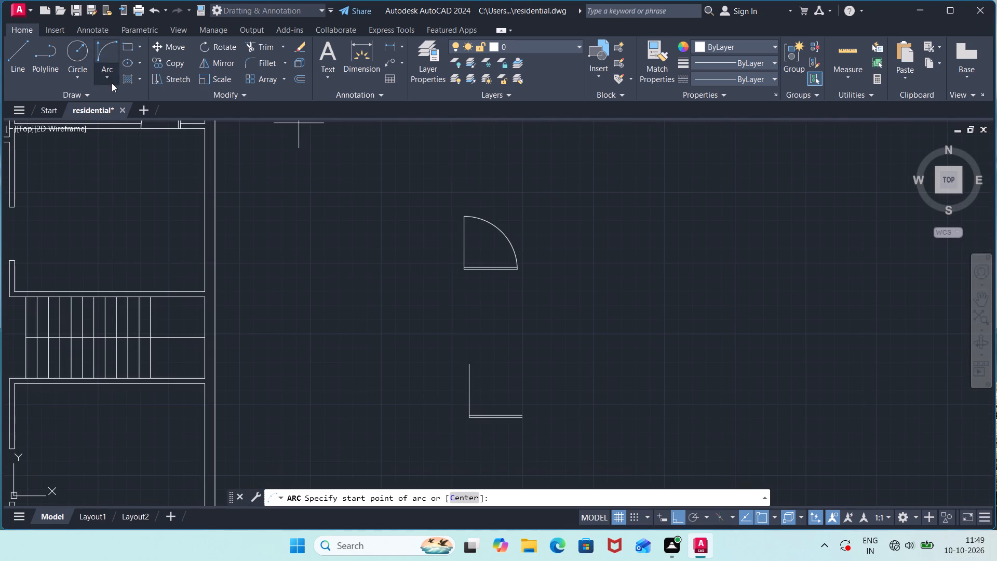
click(106, 66)
click(137, 236)
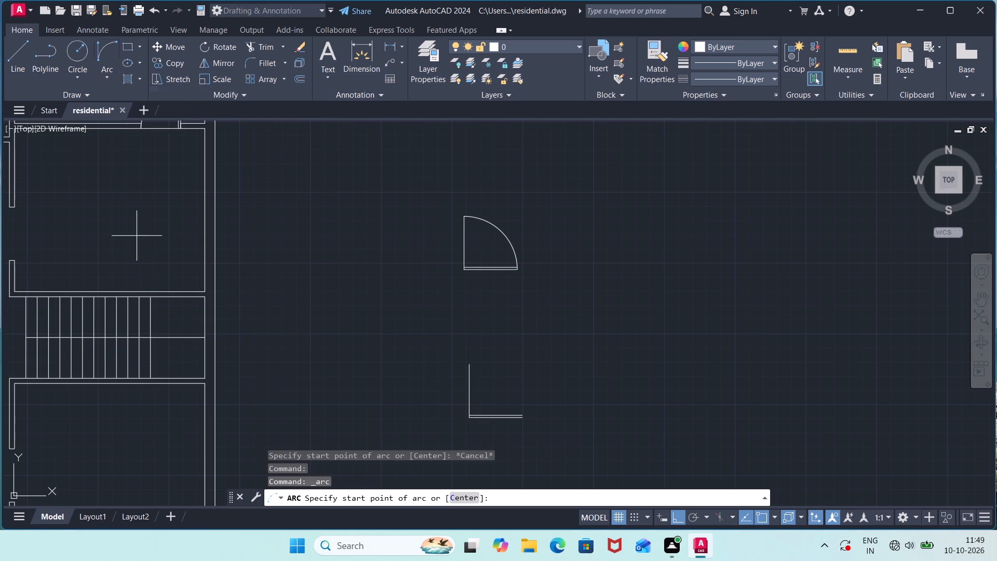
scroll(526, 417, up, 1)
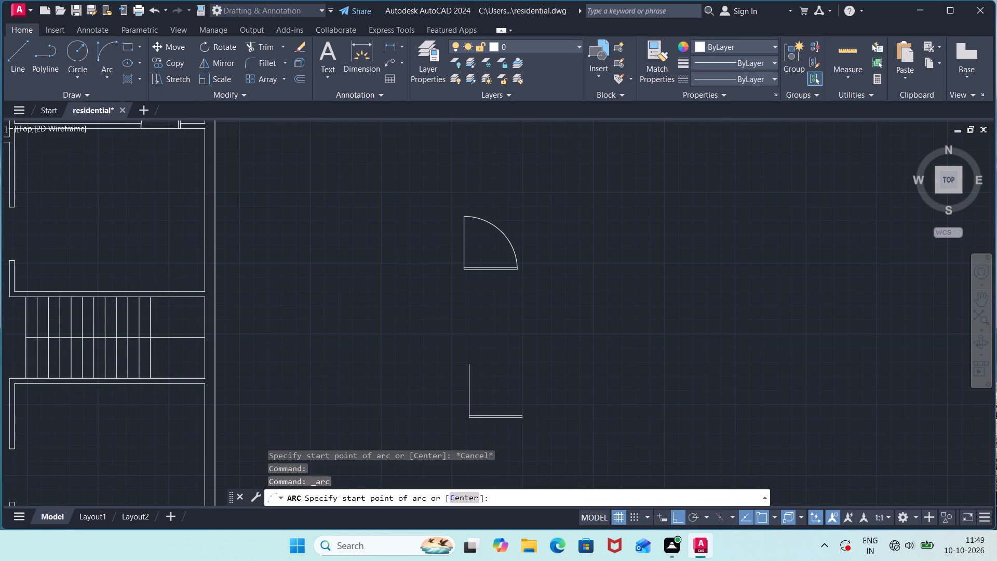
scroll(526, 417, up, 1)
click(514, 421)
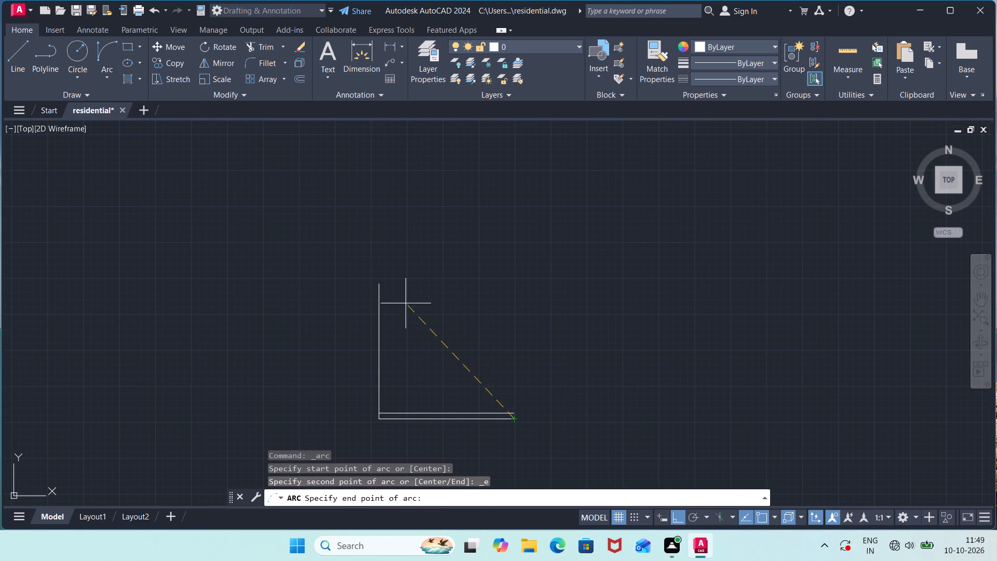
click(378, 286)
click(403, 268)
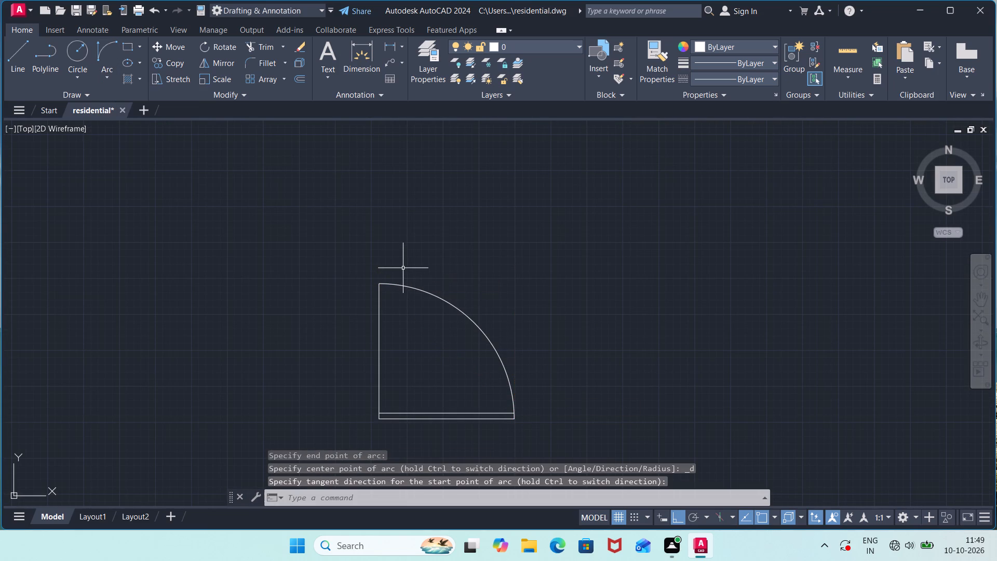
Trim the upper leaf line's overhang beyond the swing arc on the lower door symbol.
scroll(526, 416, up, 3)
middle_drag(513, 429, 575, 391)
scroll(513, 429, up, 1)
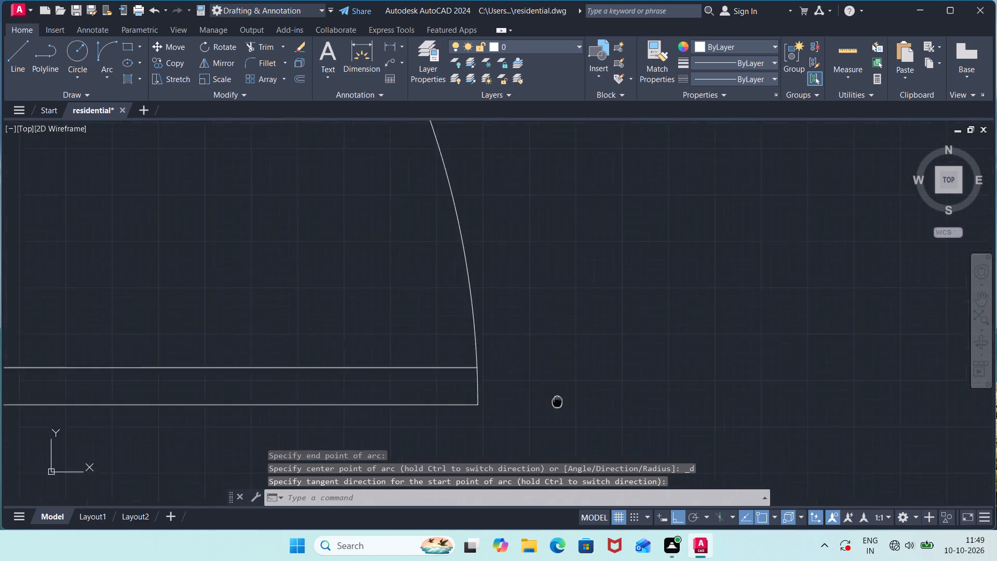
middle_drag(575, 391, 597, 368)
scroll(565, 342, up, 4)
middle_drag(396, 343, 597, 353)
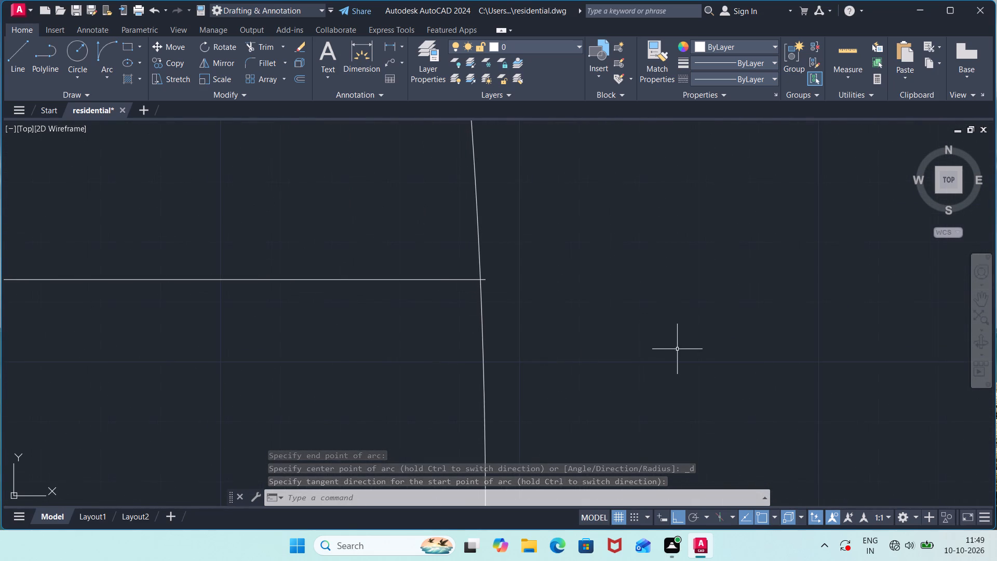
scroll(587, 349, up, 2)
middle_drag(500, 357, 734, 396)
scroll(734, 396, down, 1)
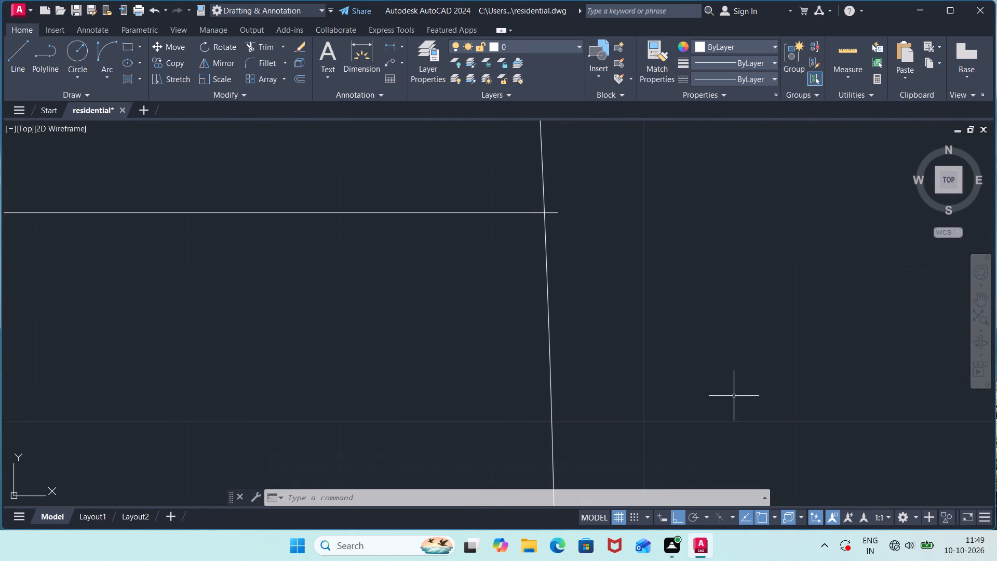
key(Escape)
text(tr)
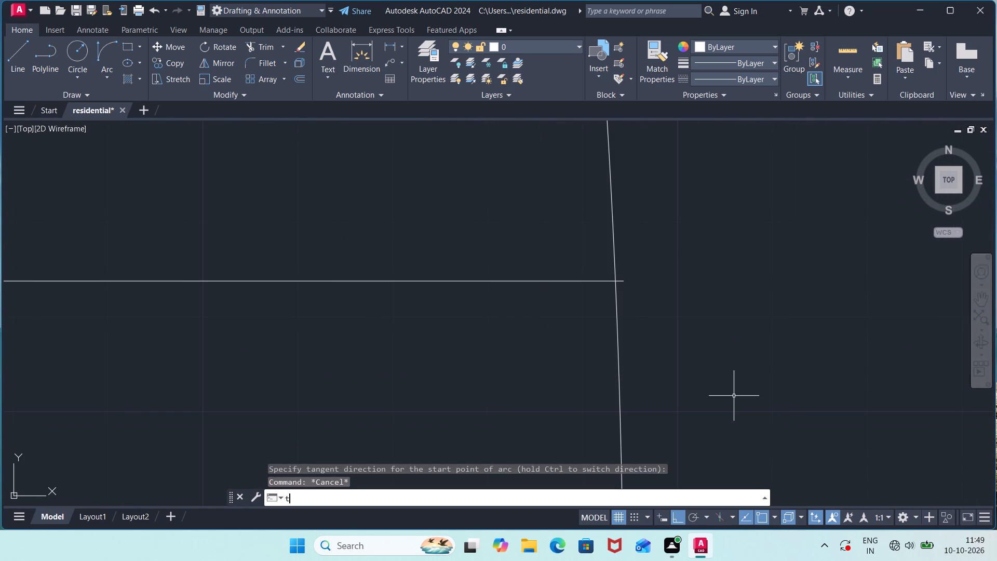
key(Return)
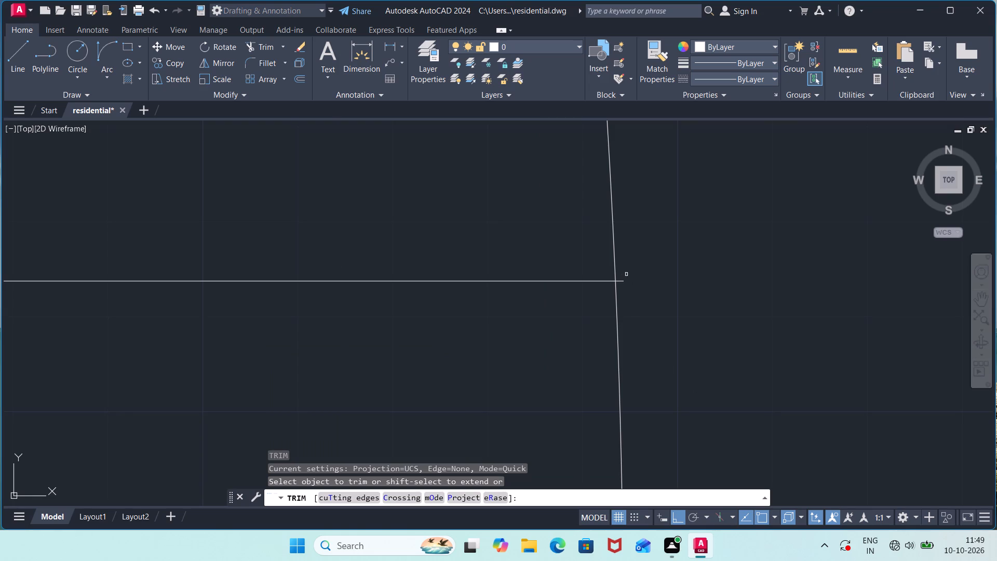
click(621, 284)
click(620, 274)
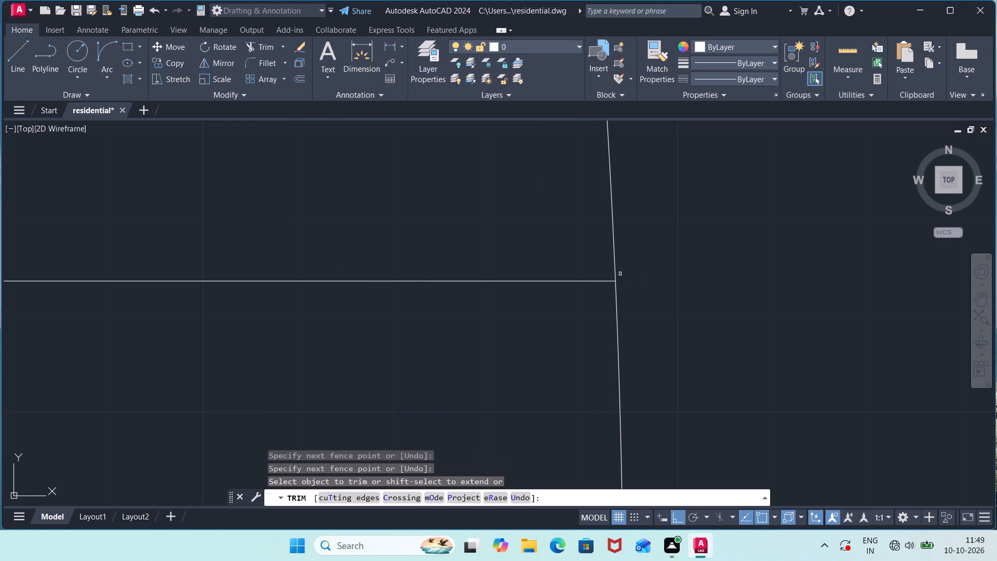
Trim the upper leaf line's overhang beyond the swing arc on the upper door symbol.
scroll(620, 274, down, 3)
scroll(667, 241, down, 3)
middle_drag(667, 231, 682, 488)
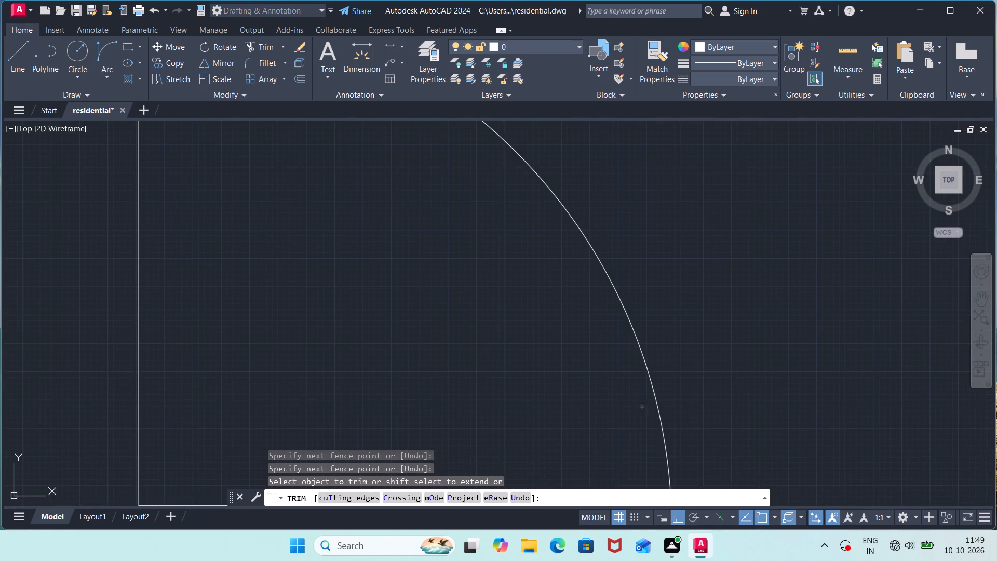
scroll(624, 216, down, 5)
middle_drag(621, 189, 628, 372)
scroll(631, 300, up, 2)
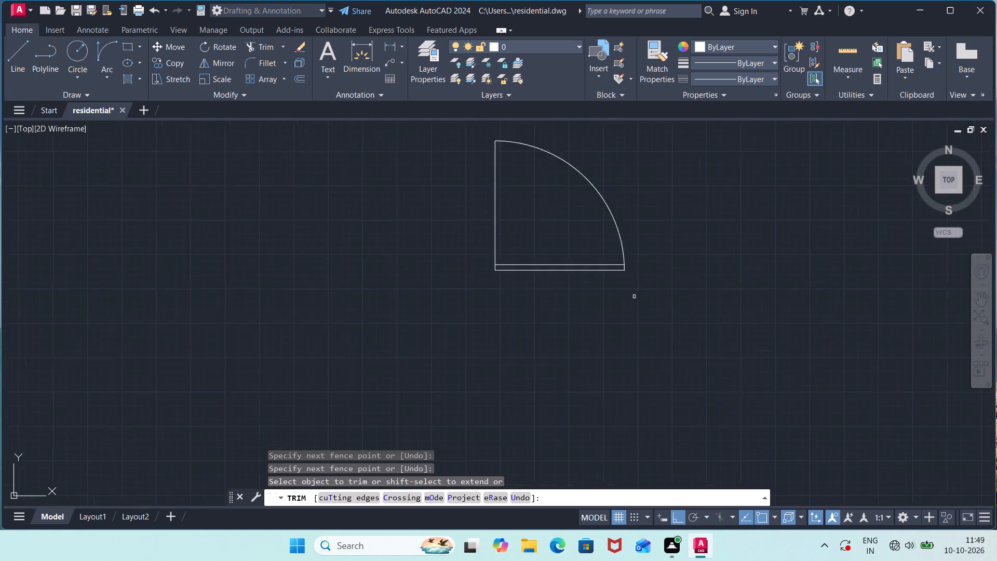
scroll(634, 297, up, 3)
middle_drag(603, 234, 651, 388)
scroll(646, 324, up, 3)
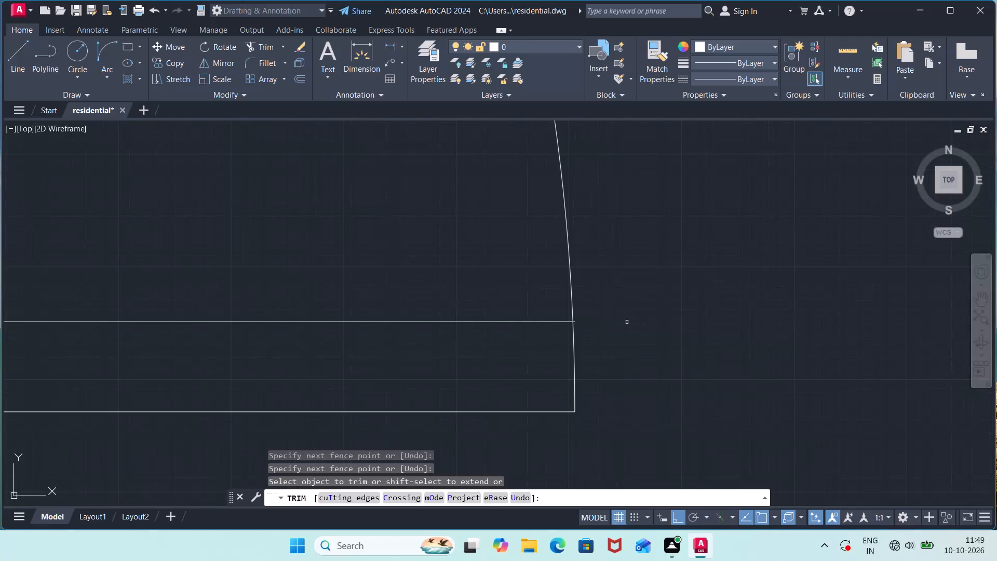
middle_drag(617, 326, 688, 338)
scroll(634, 350, up, 4)
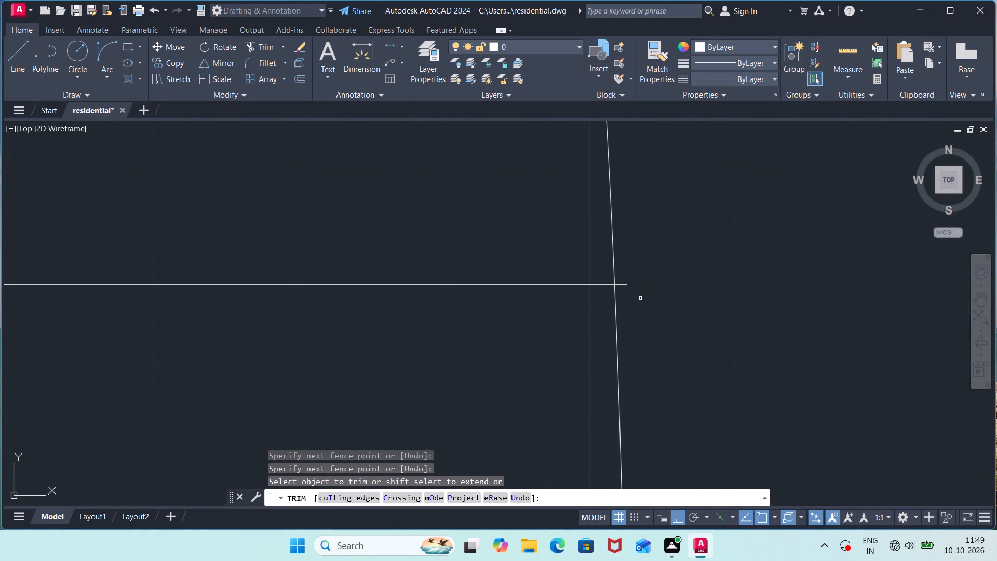
click(630, 272)
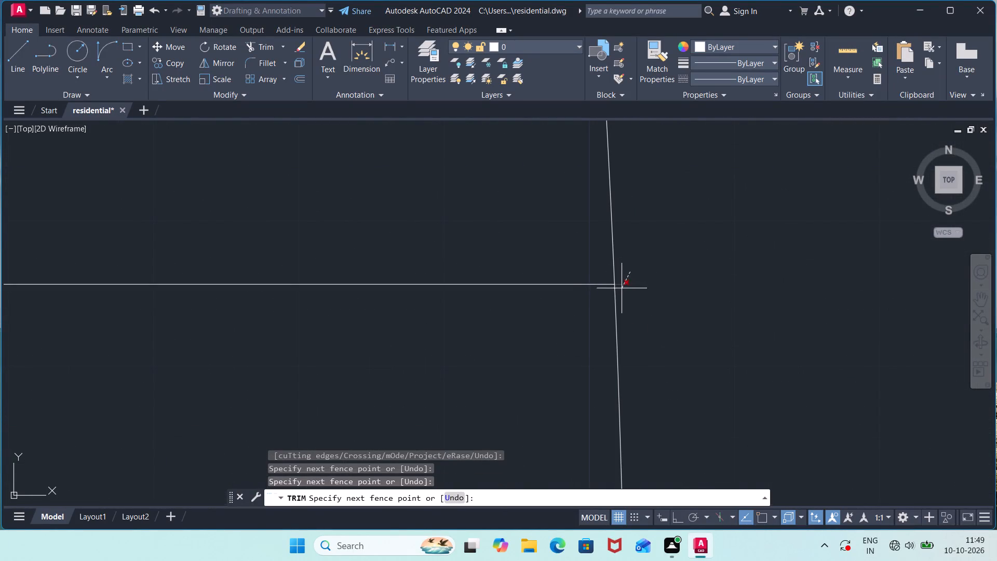
click(622, 289)
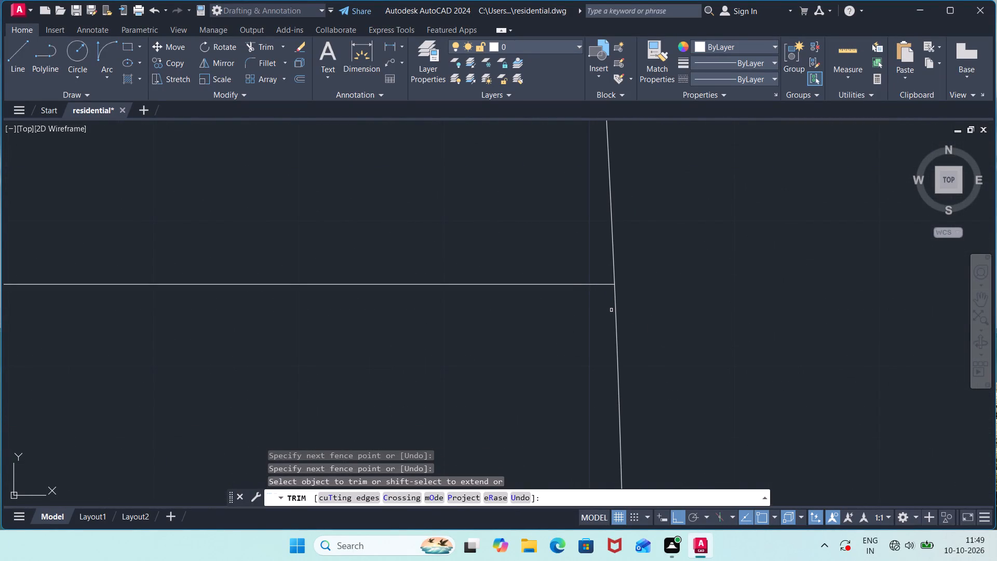
key(Escape)
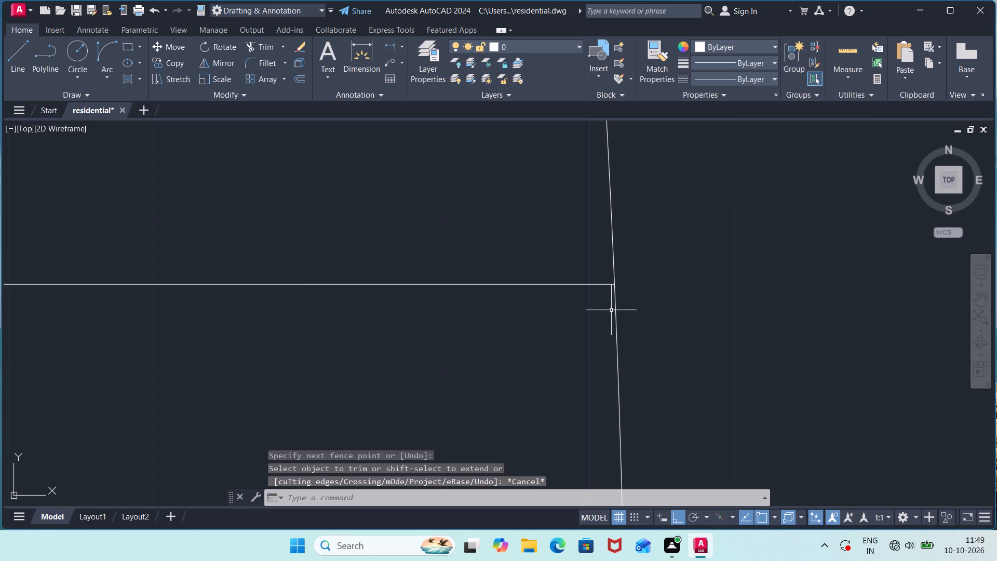
Move the upper door symbol by its lower-left corner to the lower jamb's left corner in the opening of the room above the staircase.
scroll(611, 310, down, 4)
scroll(663, 330, down, 7)
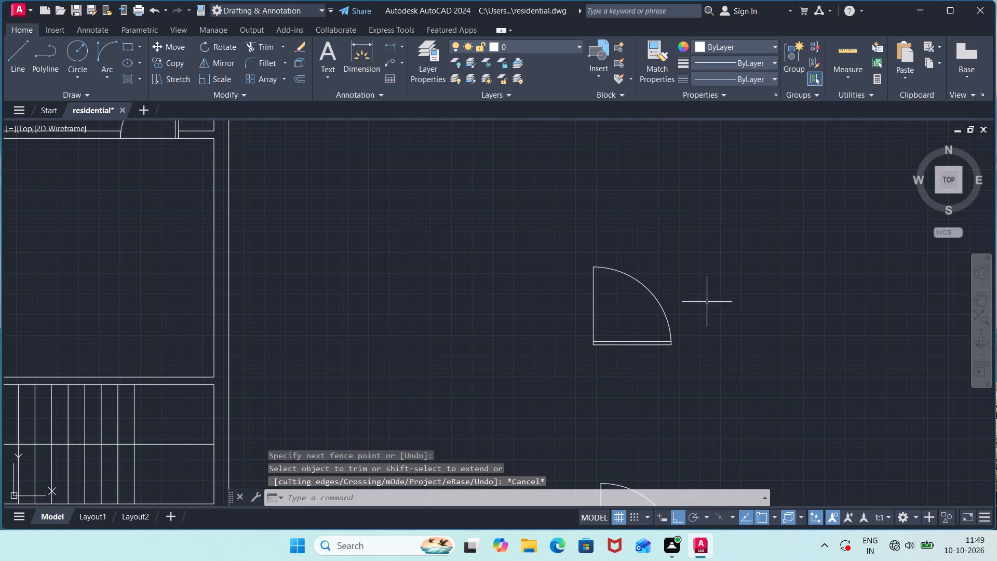
click(704, 244)
click(509, 400)
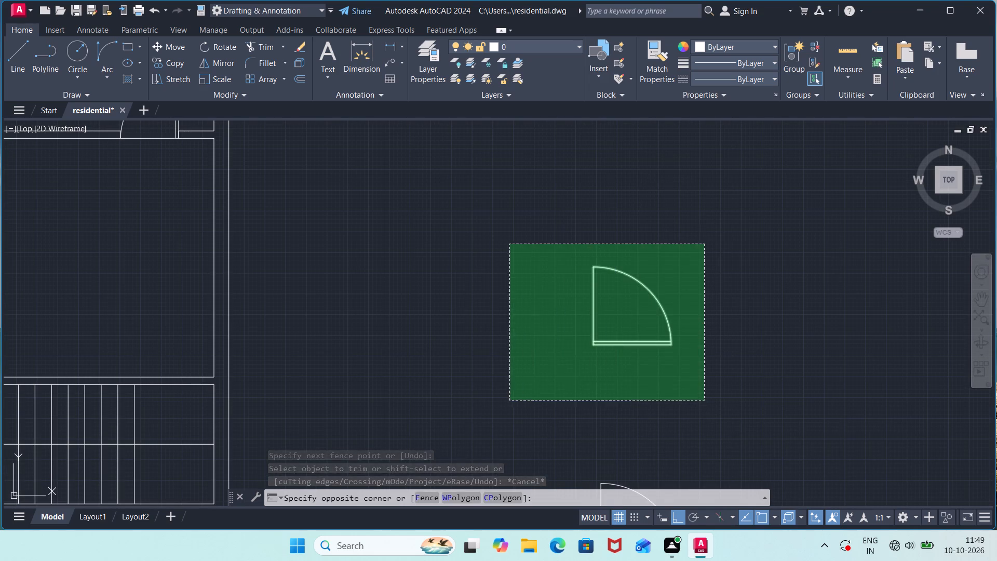
key(m)
key(Return)
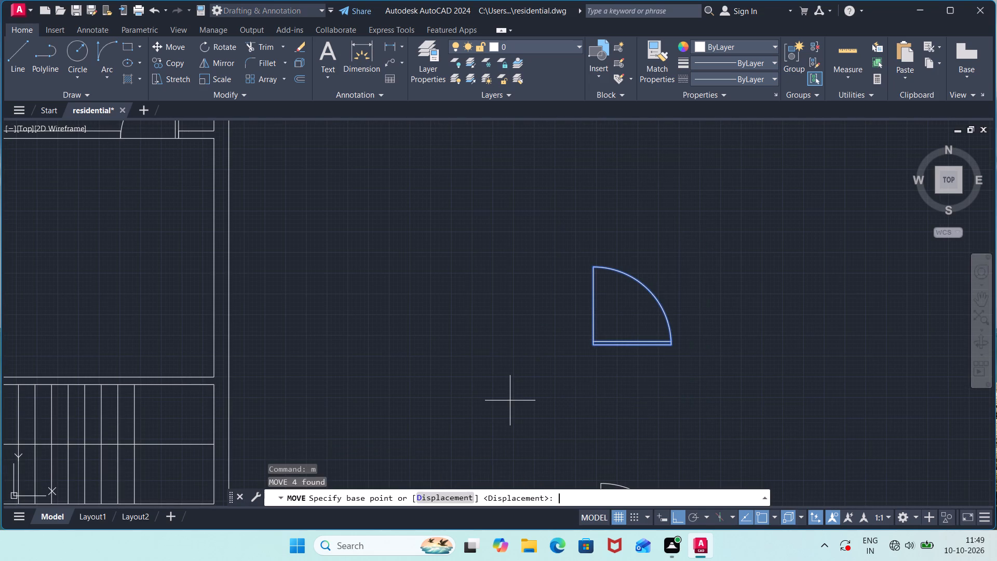
scroll(505, 397, down, 3)
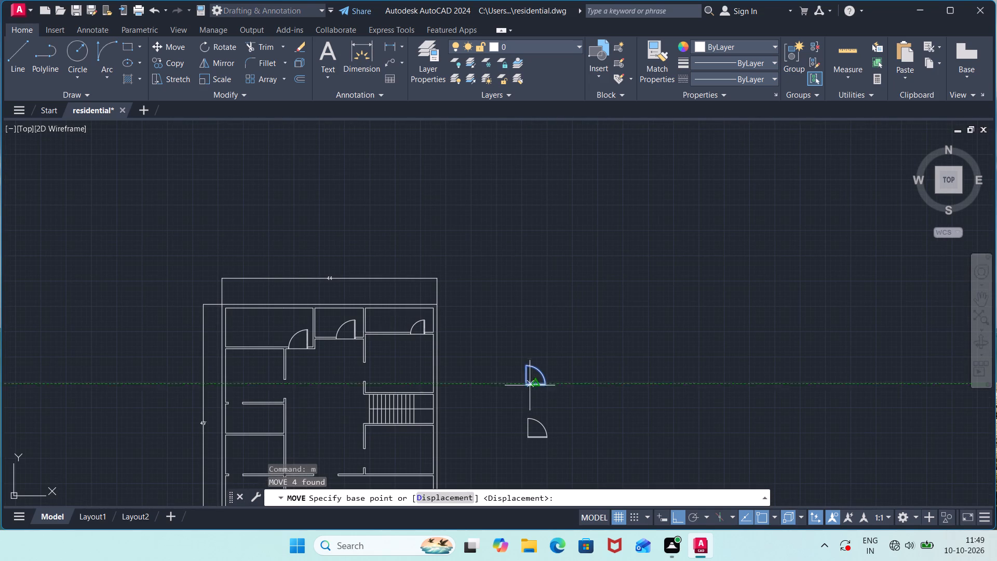
scroll(524, 386, up, 3)
click(524, 386)
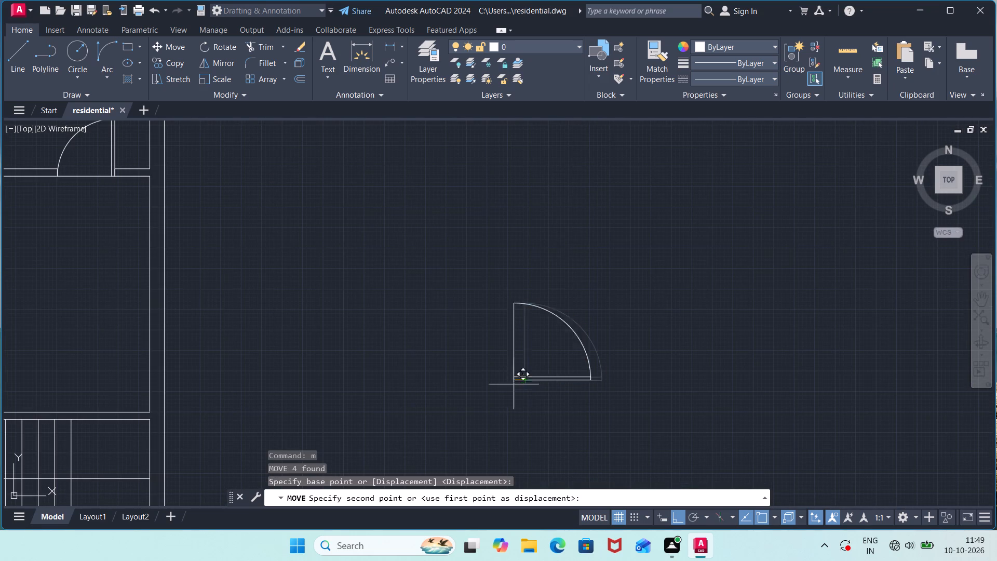
scroll(0, 367, down, 1)
middle_drag(40, 353, 375, 337)
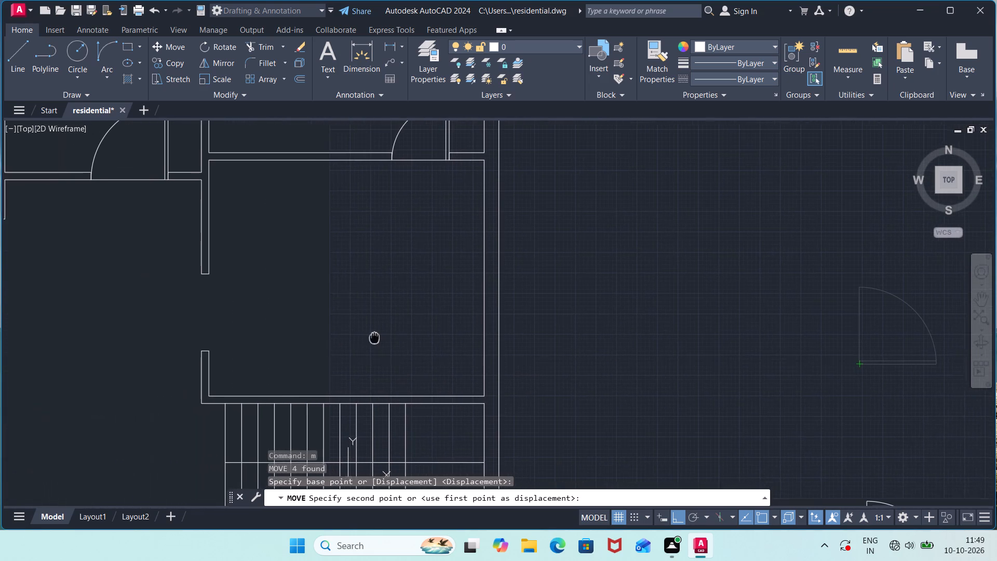
middle_drag(375, 337, 375, 337)
scroll(201, 348, up, 1)
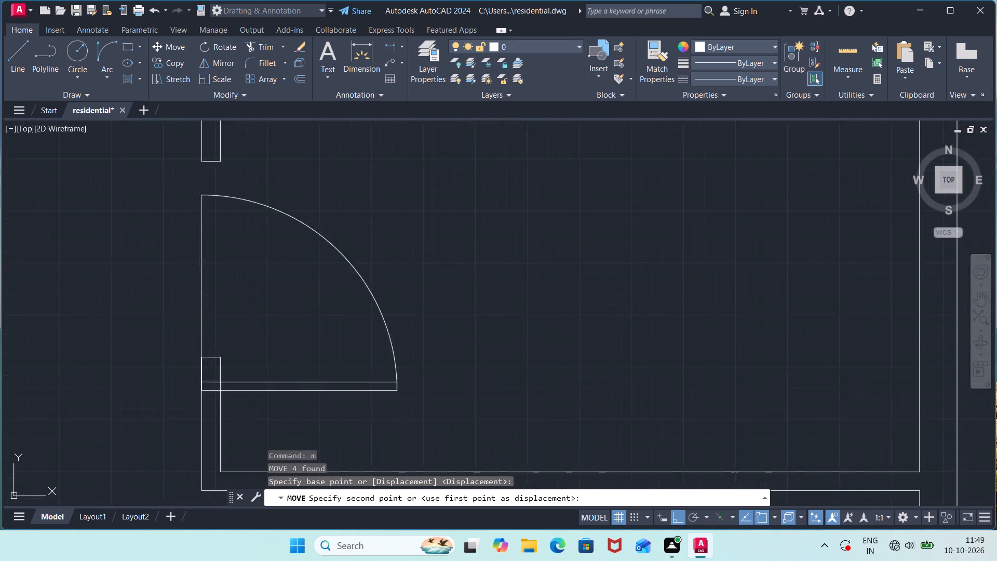
scroll(201, 348, up, 2)
click(198, 363)
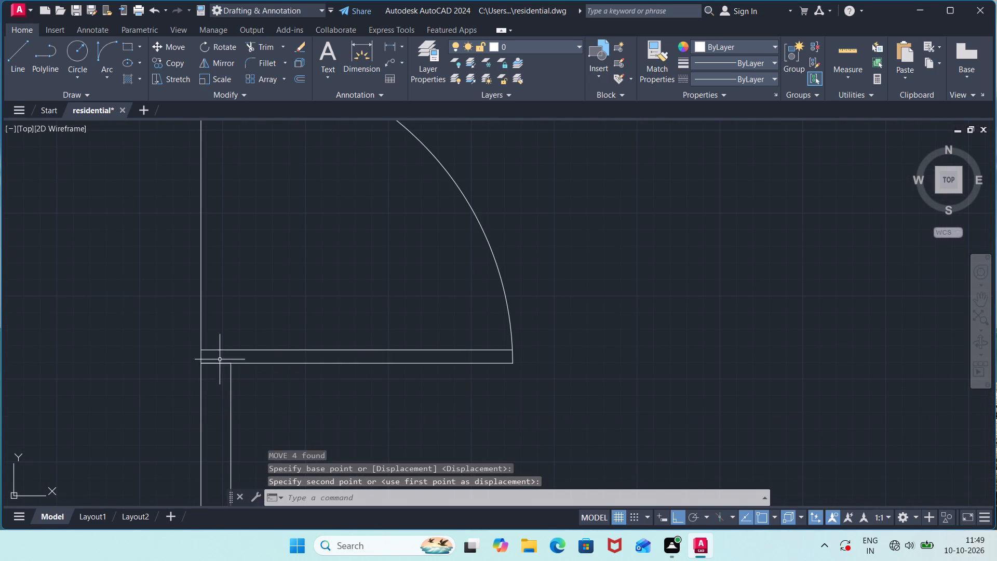
Move the remaining door symbol by its lower-left corner to the lower jamb's left corner in the opening of the room below the staircase.
scroll(368, 346, down, 4)
middle_drag(665, 357, 606, 223)
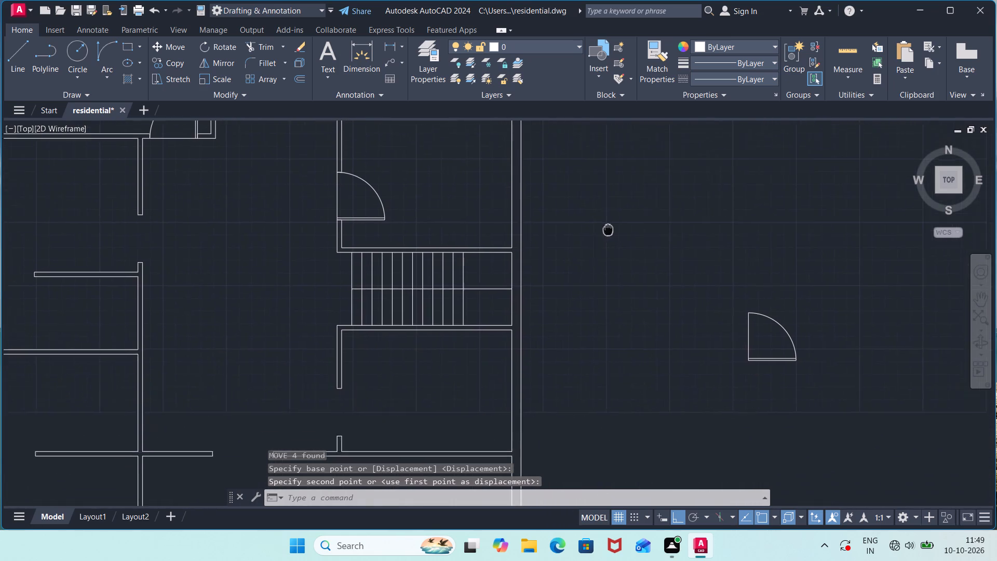
middle_drag(606, 223, 582, 156)
click(819, 224)
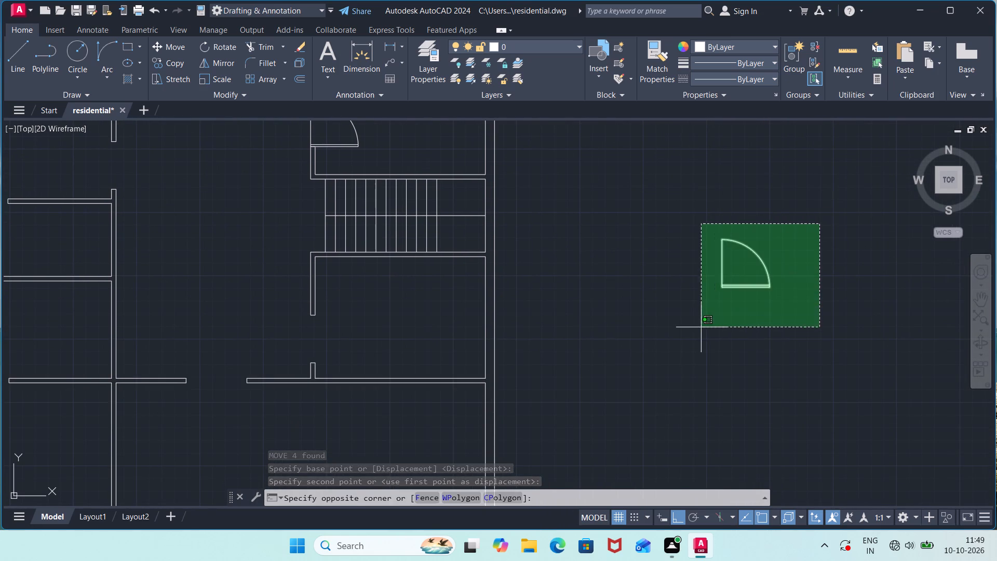
click(669, 338)
key(m)
key(Return)
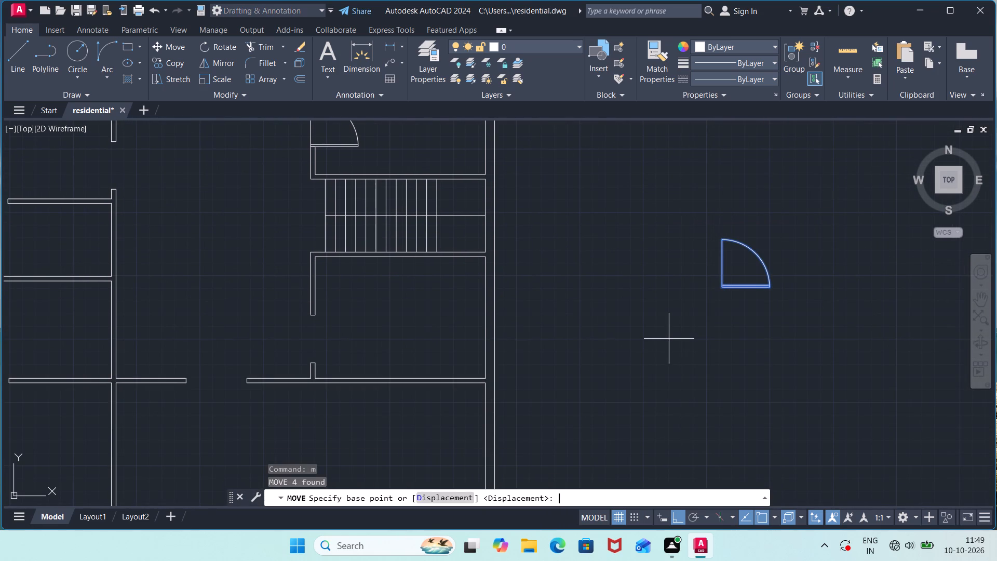
click(724, 289)
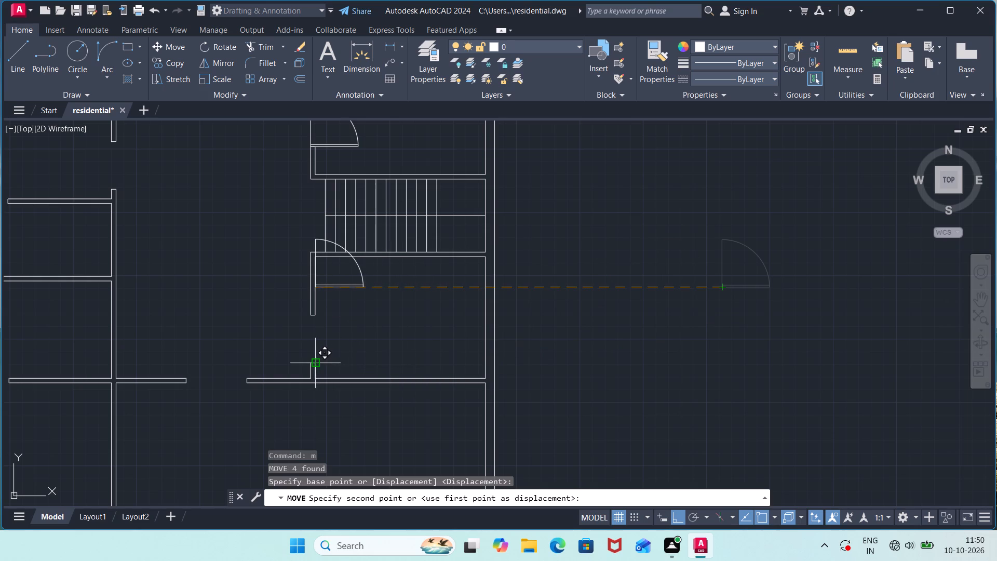
scroll(307, 366, up, 2)
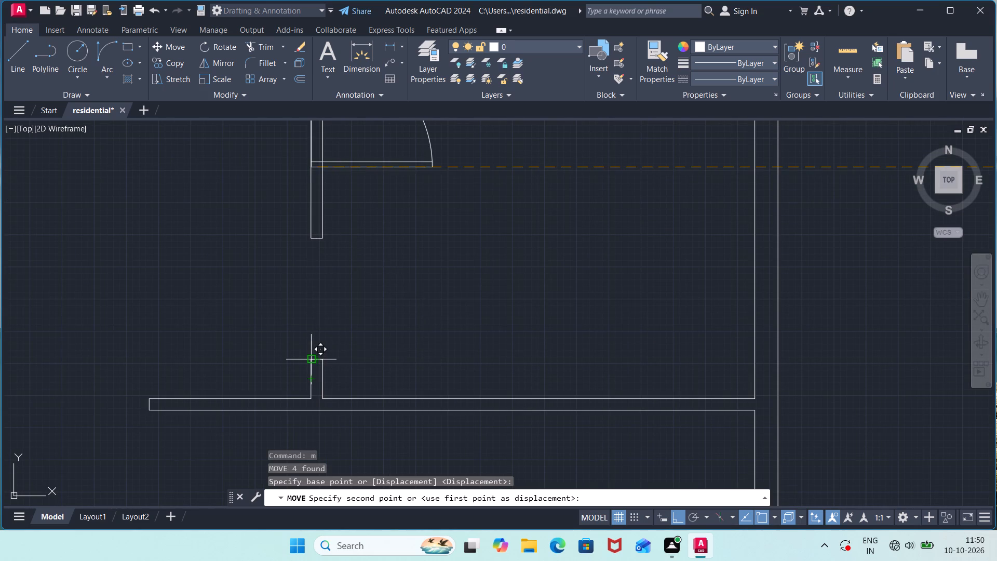
click(309, 358)
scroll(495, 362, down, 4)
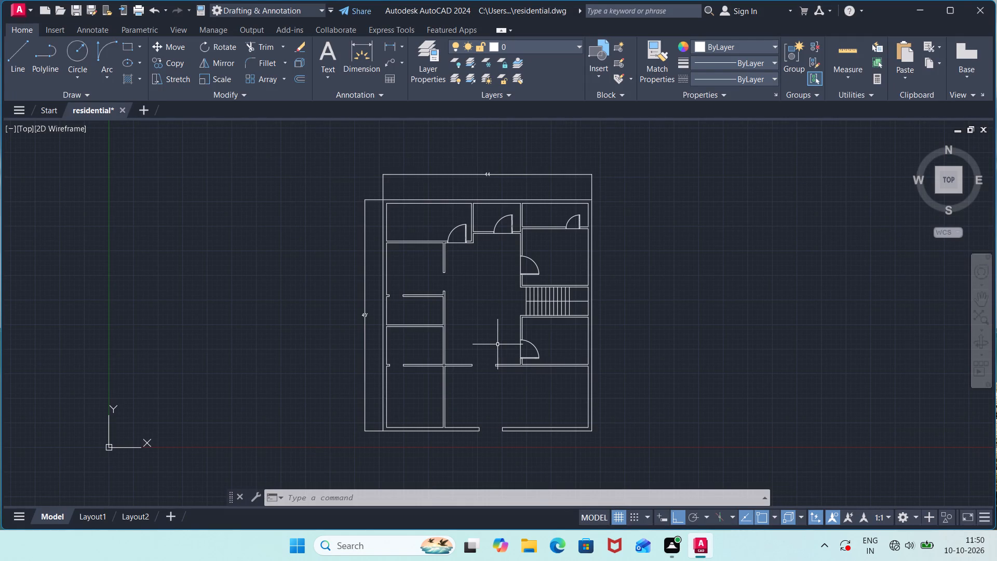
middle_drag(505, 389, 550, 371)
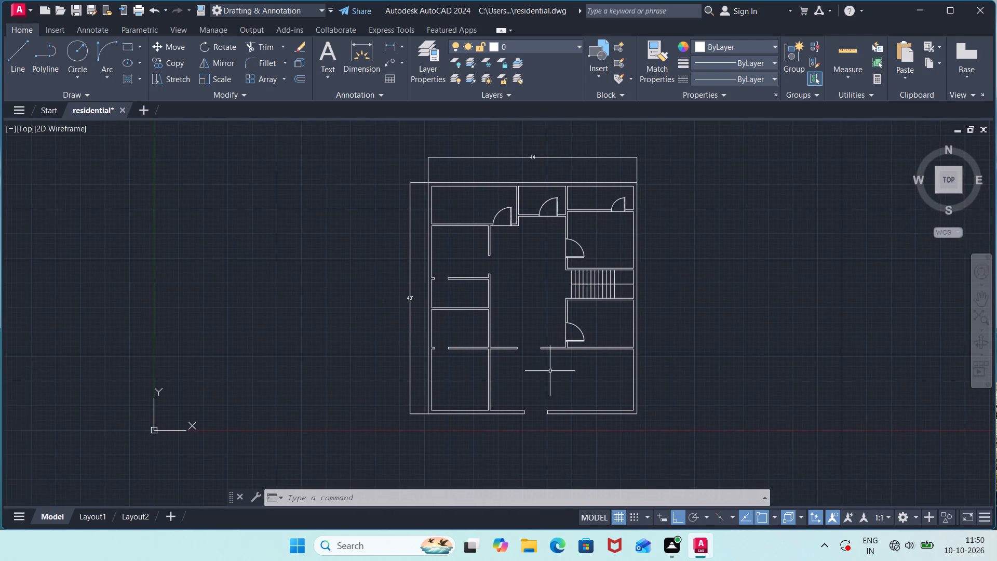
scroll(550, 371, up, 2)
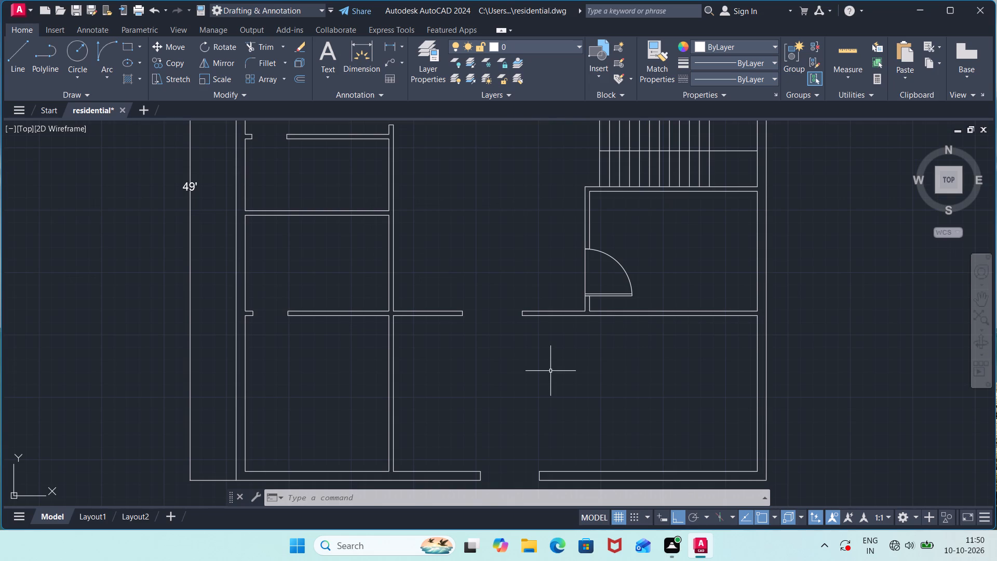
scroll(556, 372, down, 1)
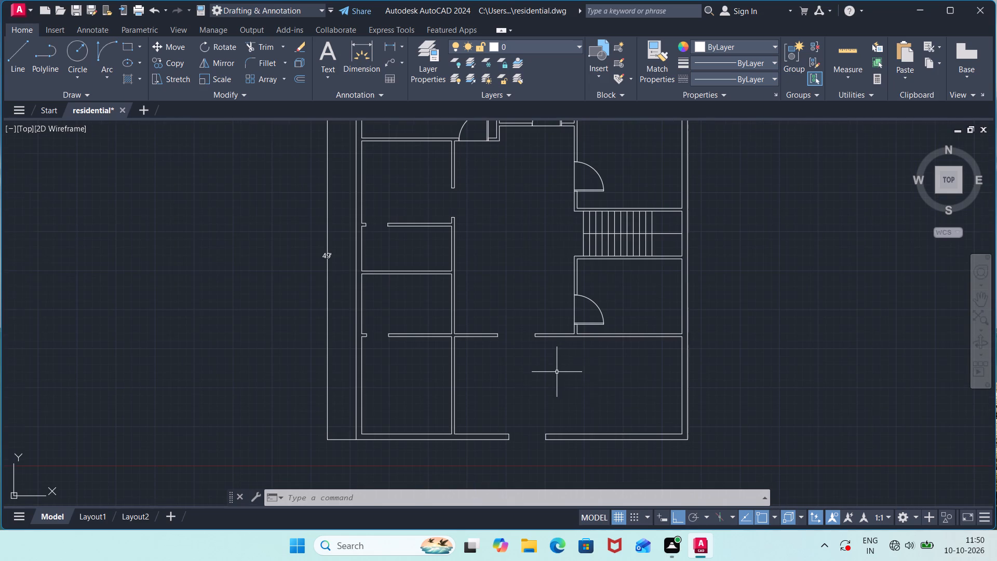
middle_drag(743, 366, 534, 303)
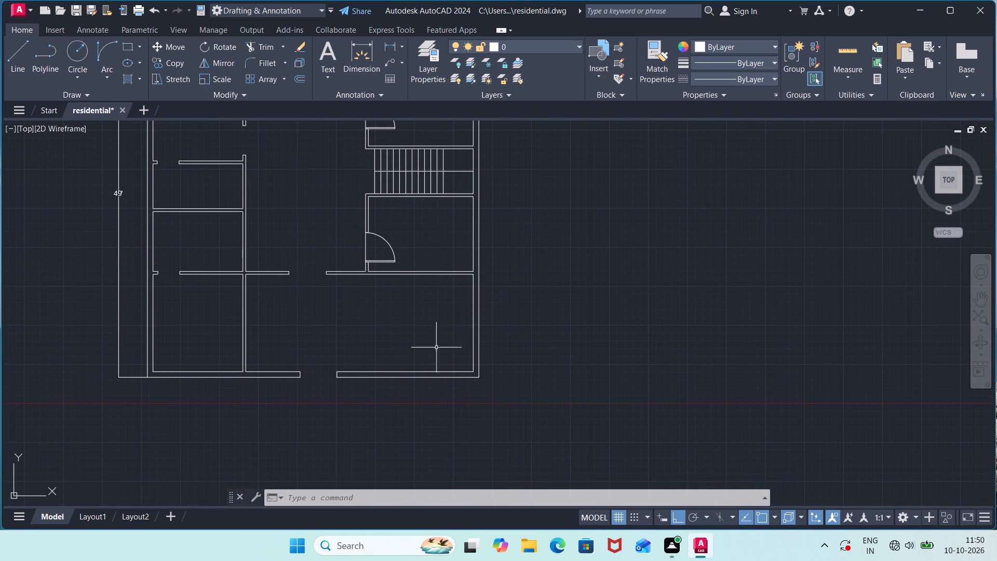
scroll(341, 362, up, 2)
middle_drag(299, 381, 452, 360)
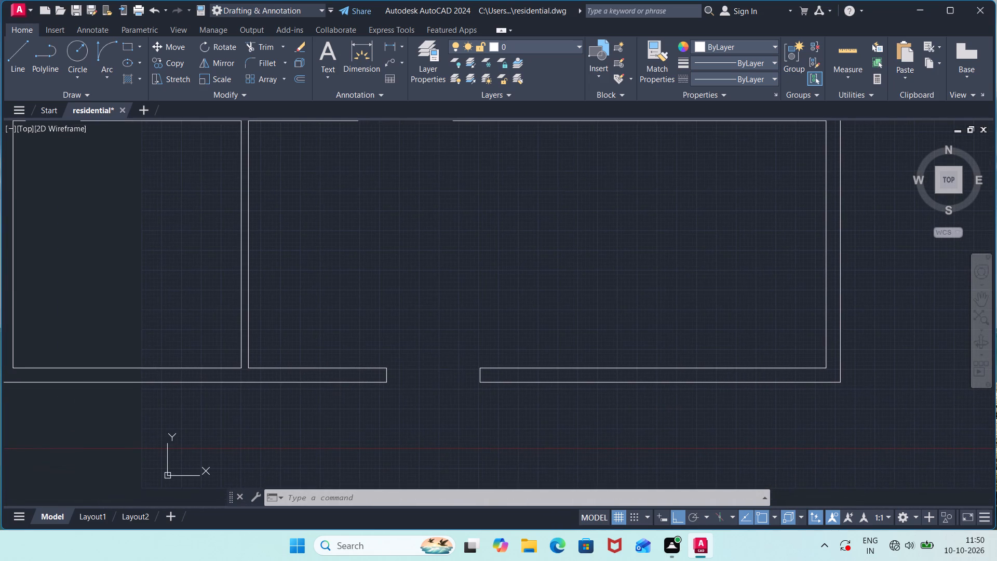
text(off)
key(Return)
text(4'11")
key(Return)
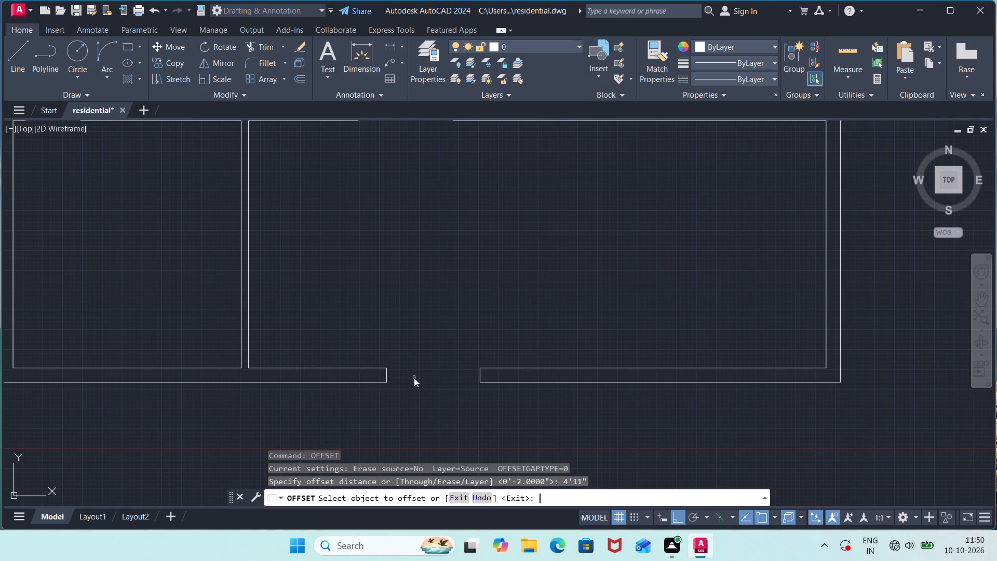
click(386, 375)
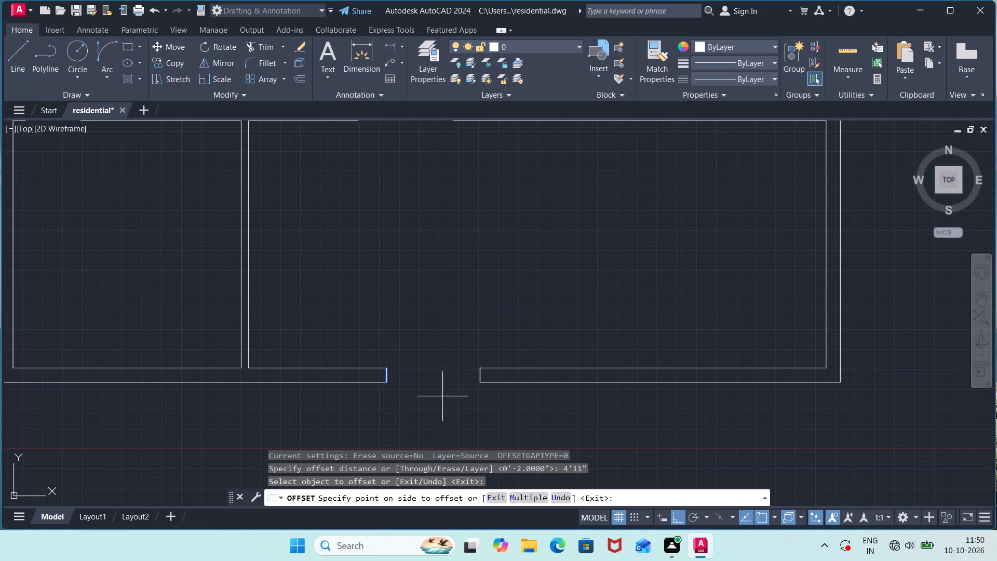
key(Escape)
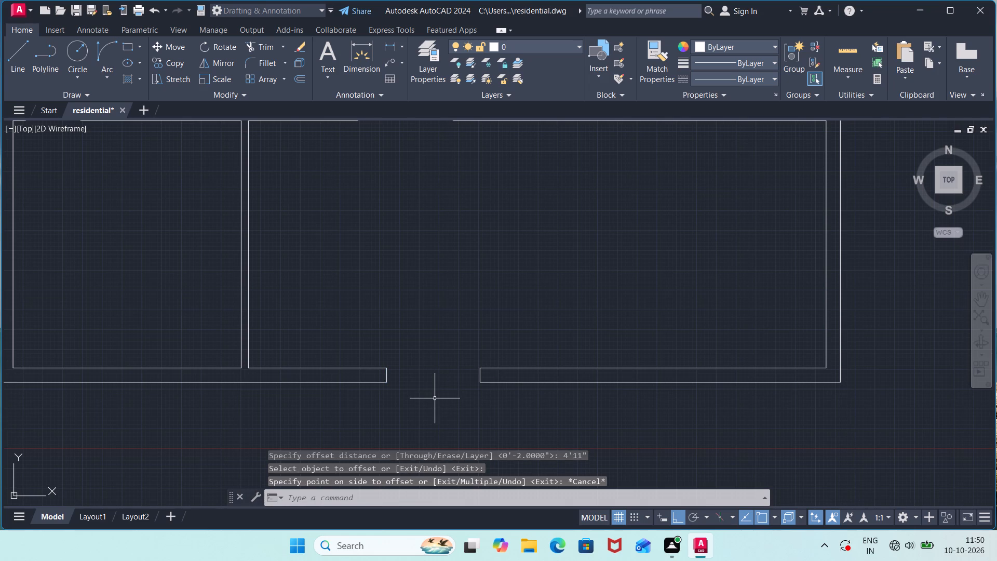
Draw a horizontal 4'11" baseline for a double-door symbol in the empty space to the right of the plan.
scroll(602, 348, down, 3)
middle_drag(846, 298, 609, 352)
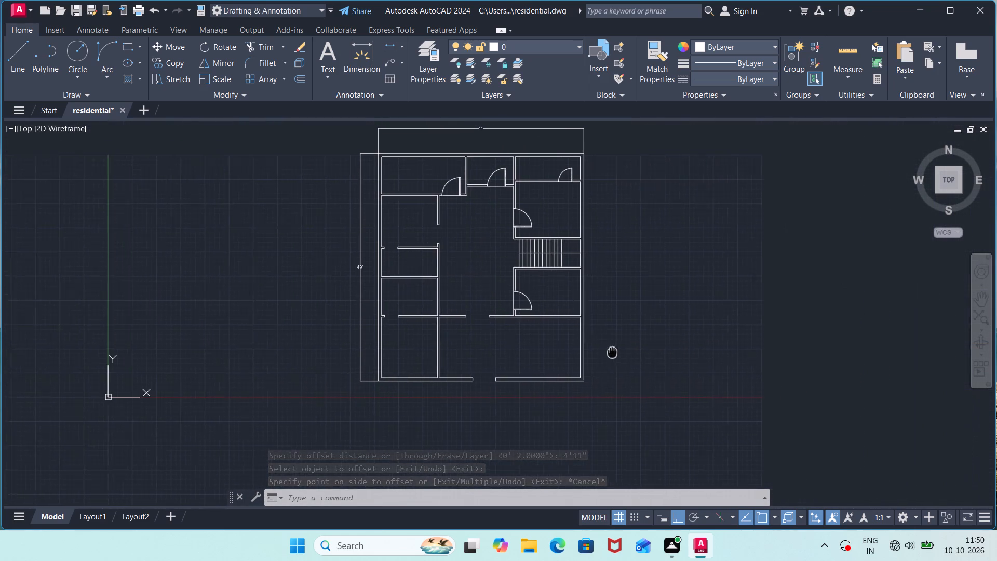
middle_drag(609, 352, 594, 352)
scroll(707, 332, up, 2)
scroll(707, 332, down, 1)
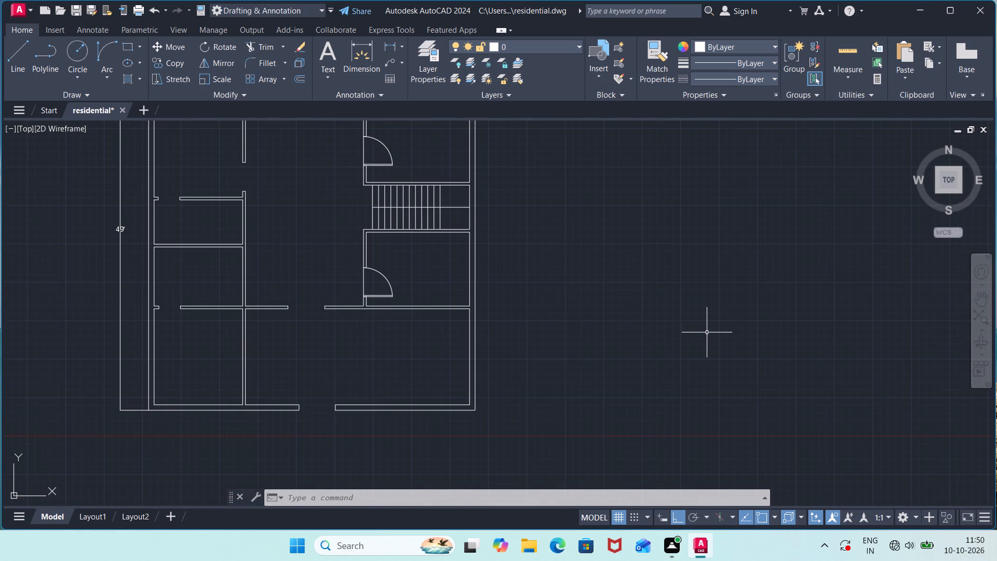
key(l)
key(Return)
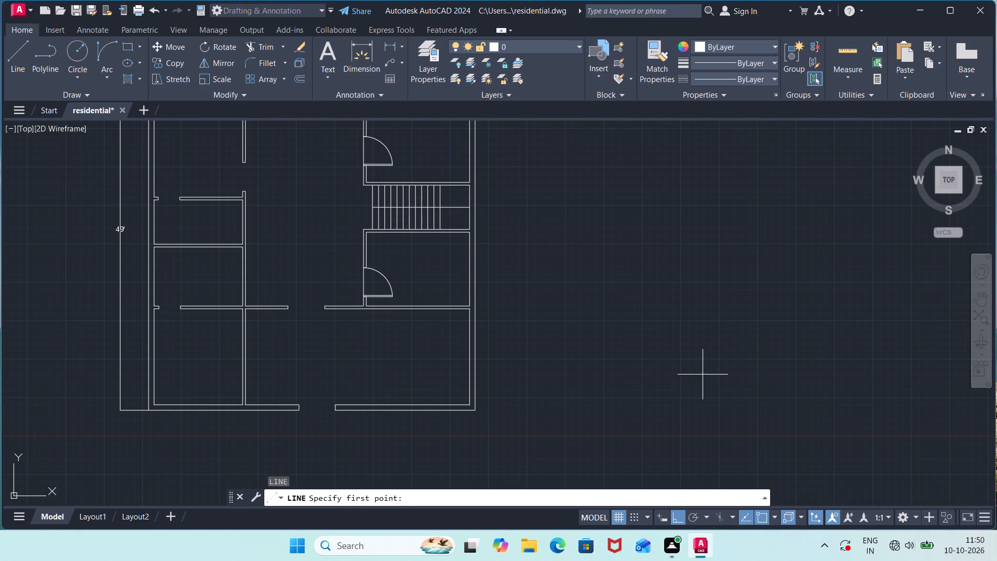
click(567, 348)
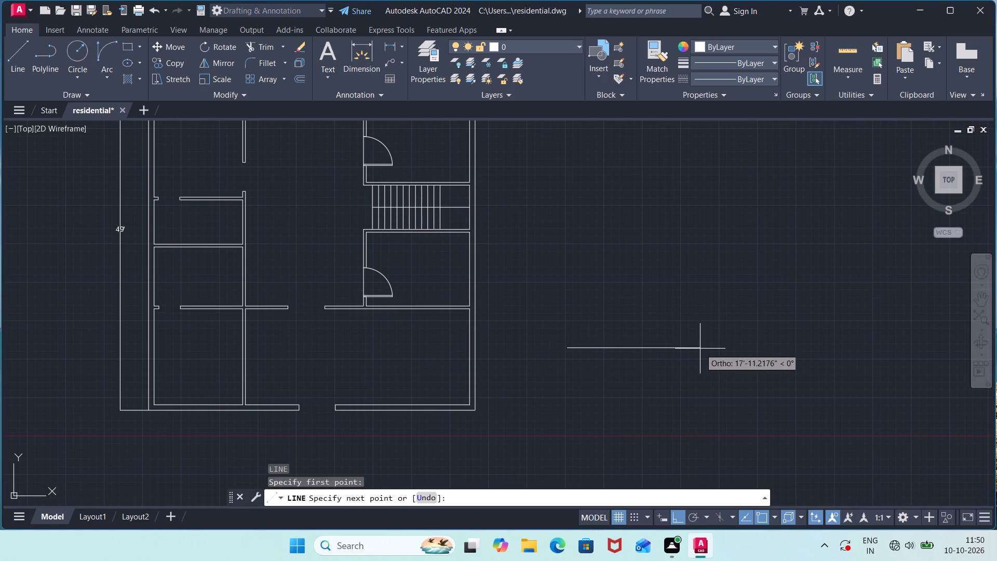
key(4)
key(semicolon)
key(BackSpace)
text('11")
key(Return)
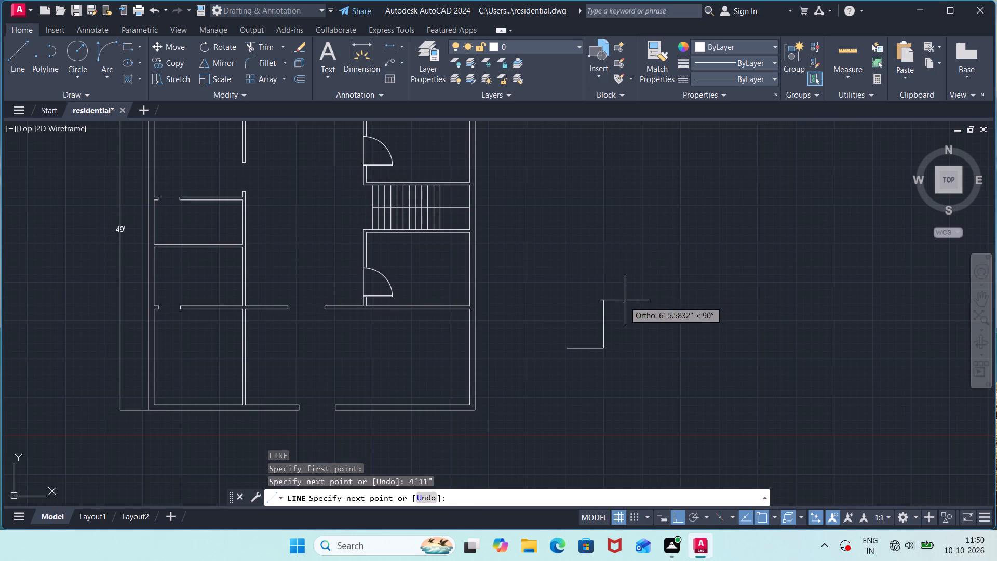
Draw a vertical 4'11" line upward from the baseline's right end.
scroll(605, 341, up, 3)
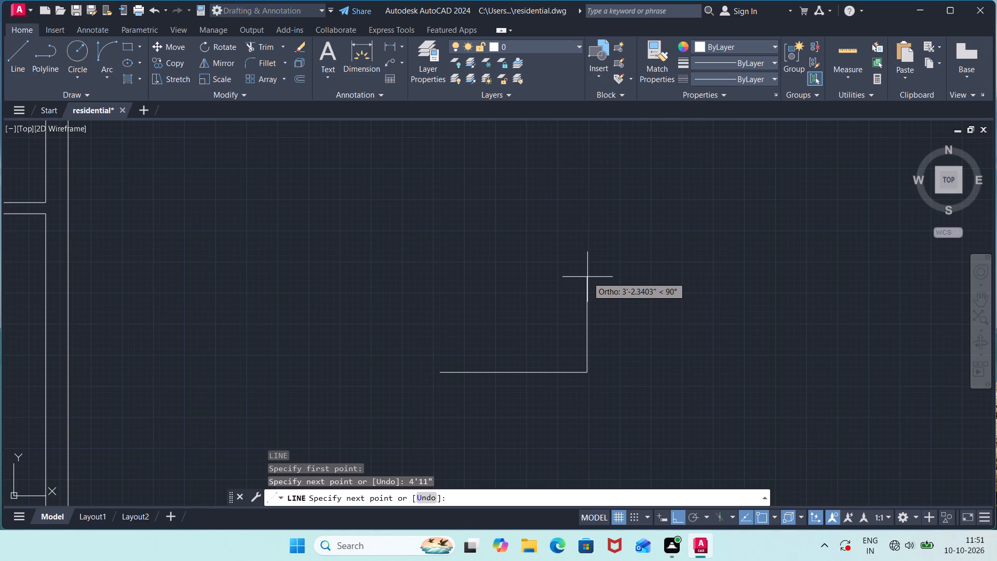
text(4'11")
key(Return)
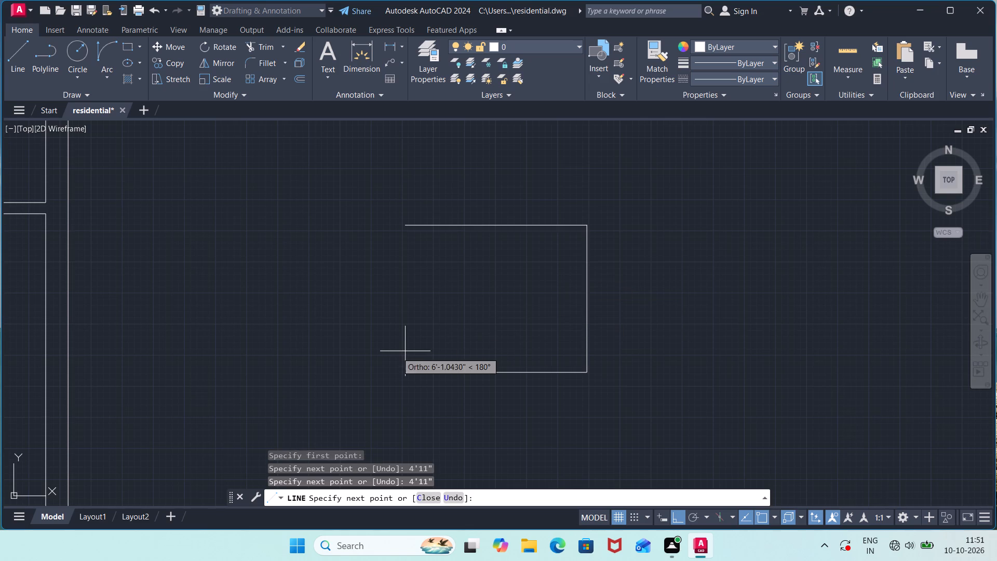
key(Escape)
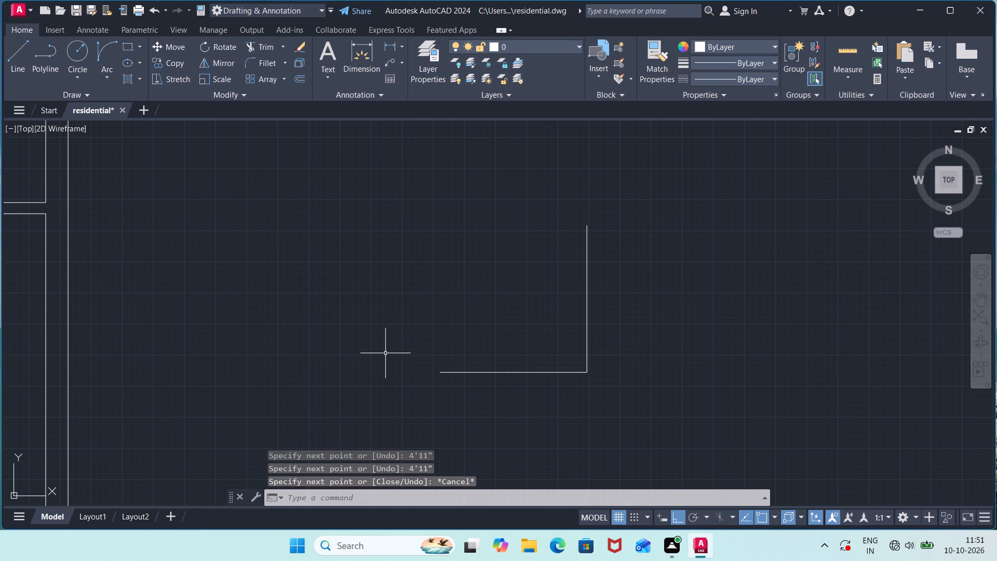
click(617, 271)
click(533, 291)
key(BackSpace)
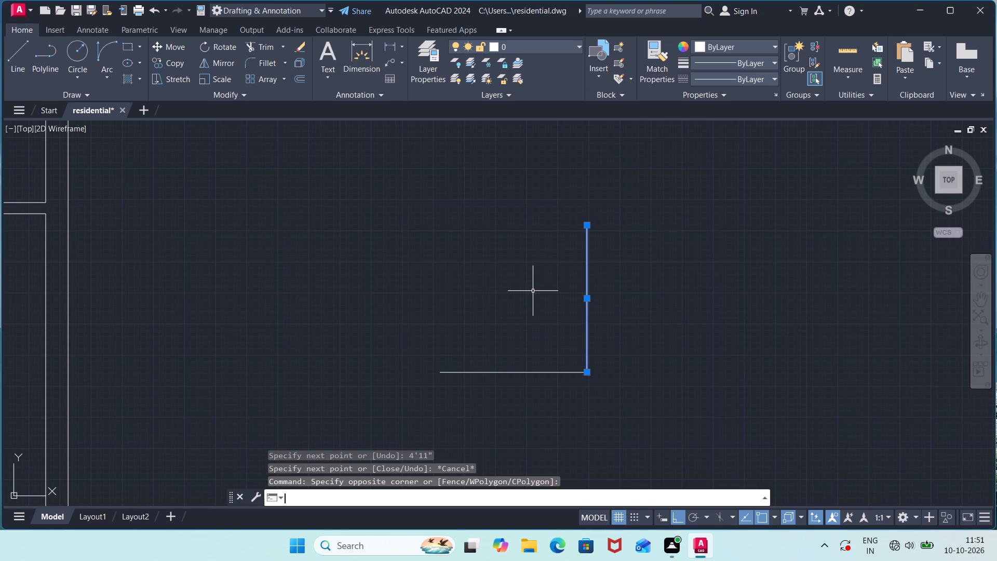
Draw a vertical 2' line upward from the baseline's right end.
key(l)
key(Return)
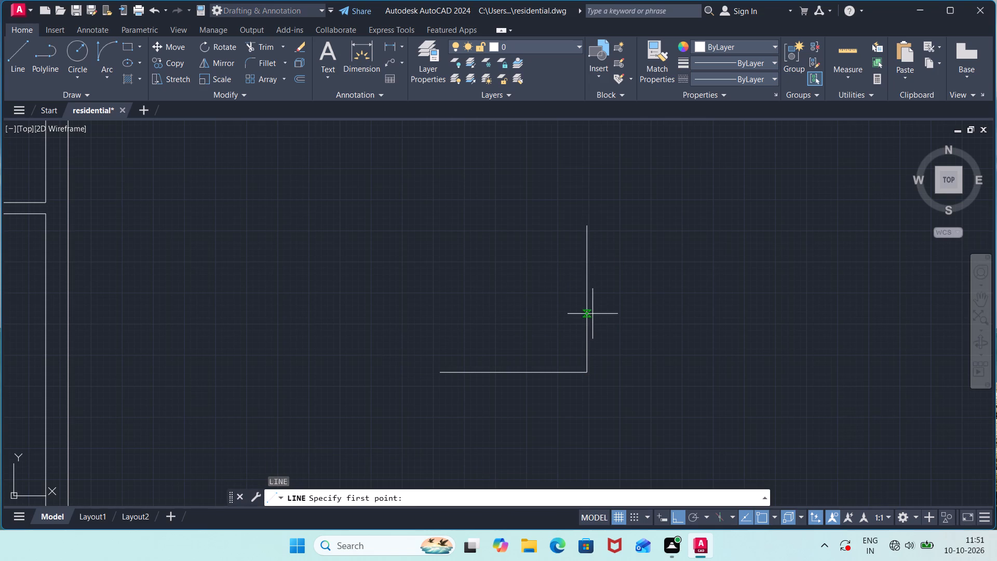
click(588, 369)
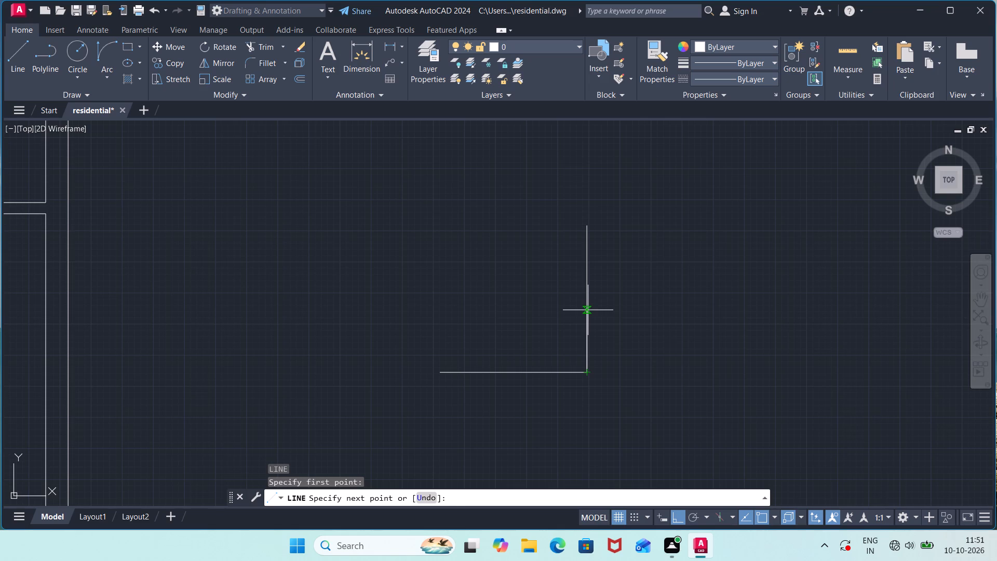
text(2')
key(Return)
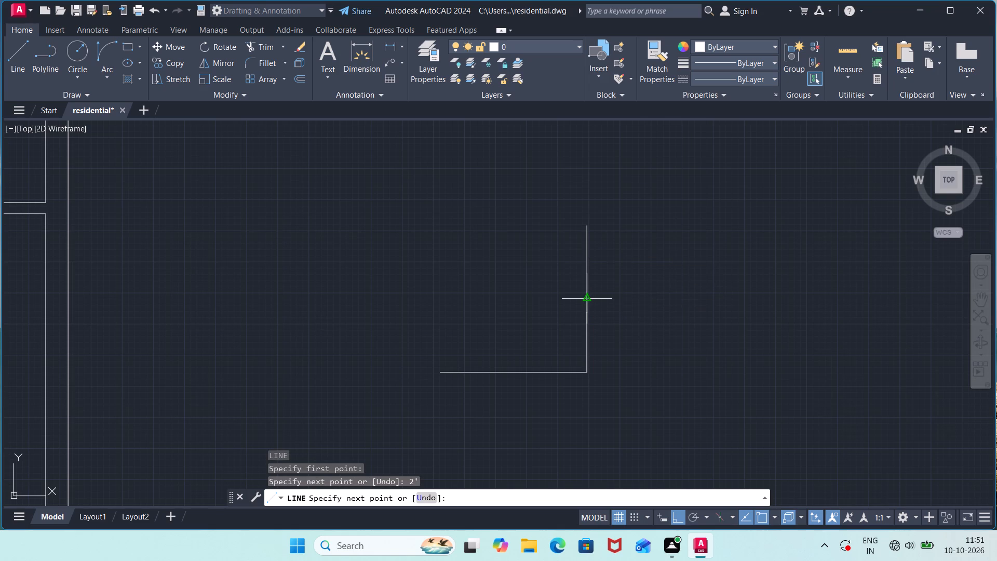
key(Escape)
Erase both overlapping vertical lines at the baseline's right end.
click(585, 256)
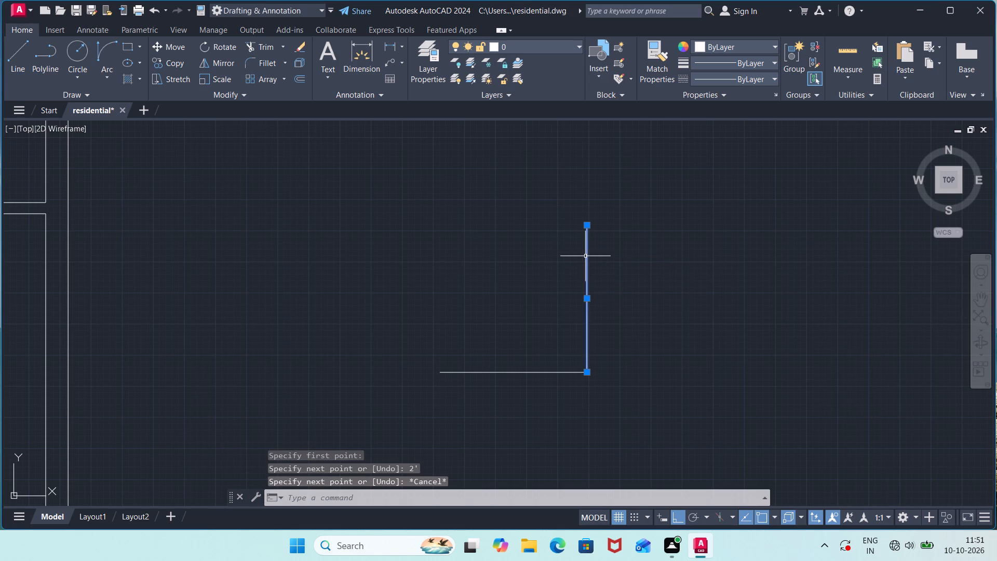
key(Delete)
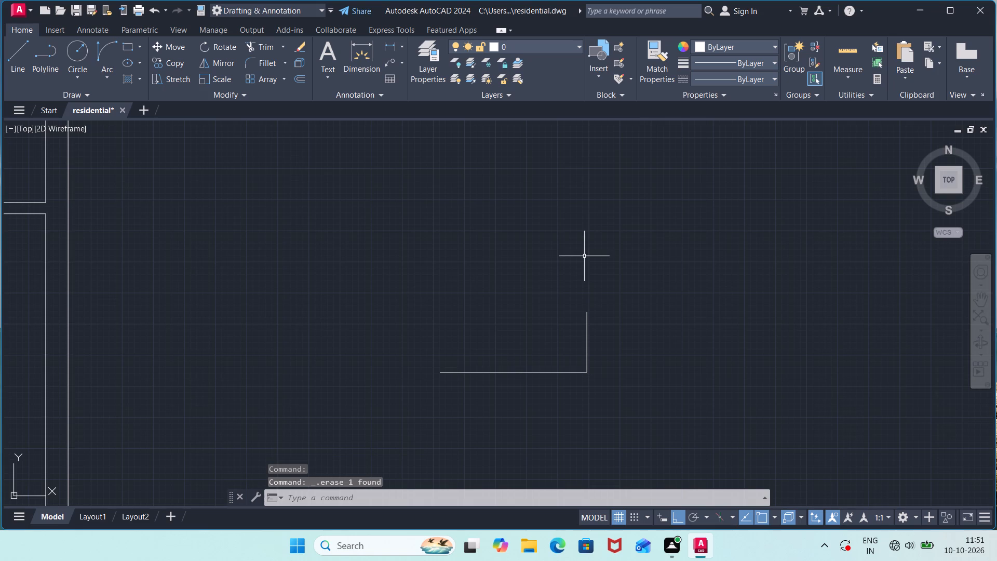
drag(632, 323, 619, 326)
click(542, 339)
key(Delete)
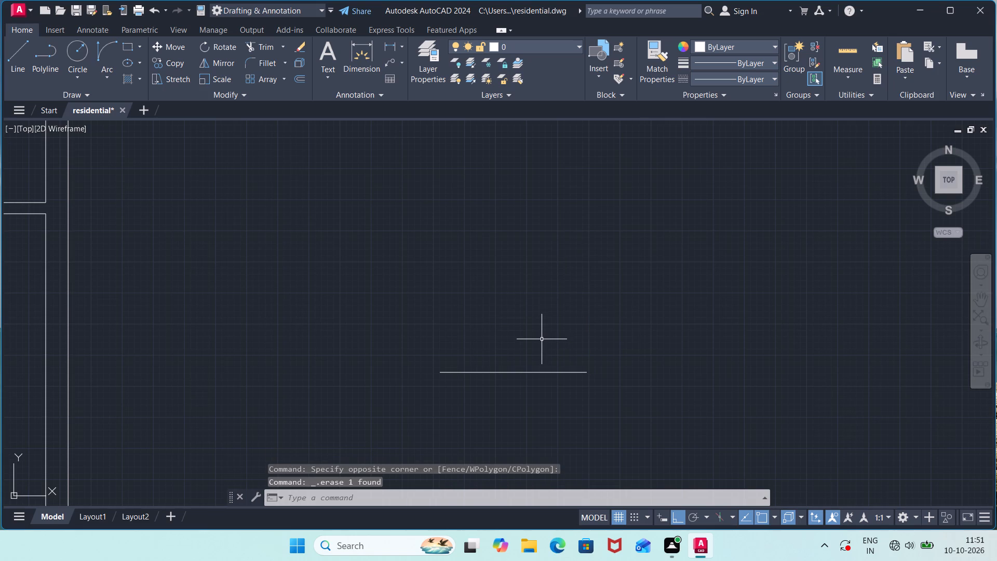
Draw a vertical 2'6" leaf line upward from the baseline's right end.
key(l)
key(Return)
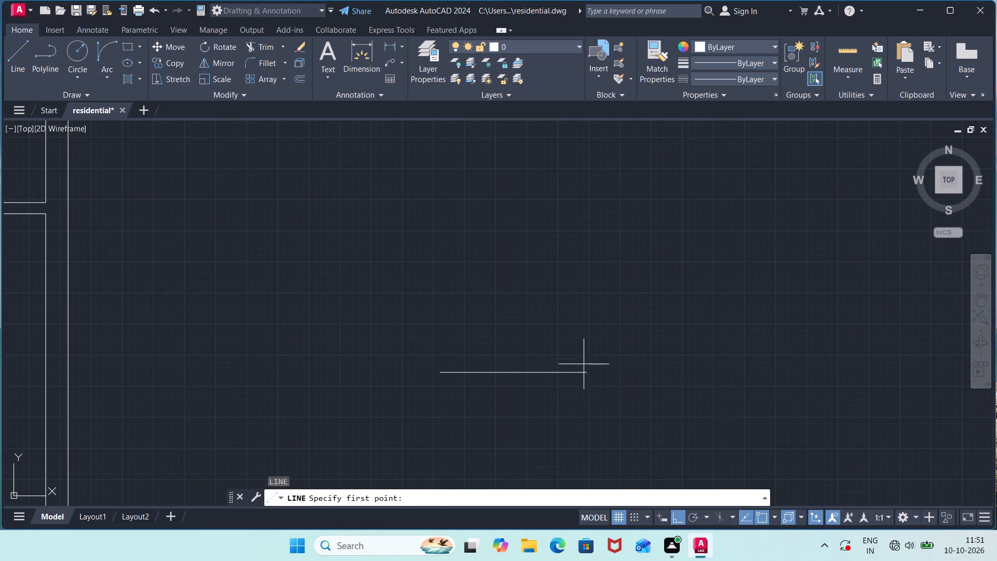
click(587, 371)
text(2'6")
key(Return)
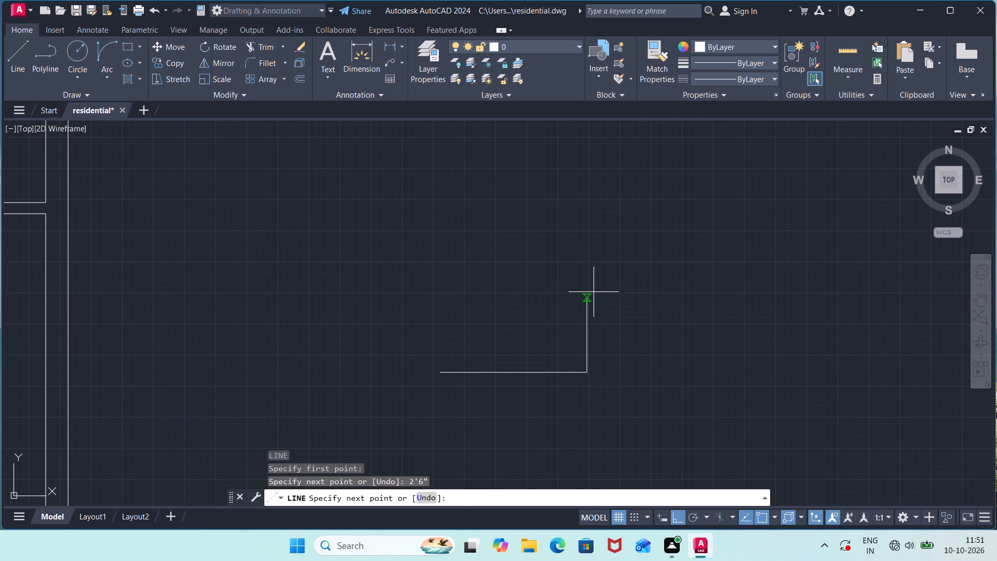
key(Escape)
Draw a vertical 2'6" leaf line upward from the baseline's left end.
key(l)
key(Return)
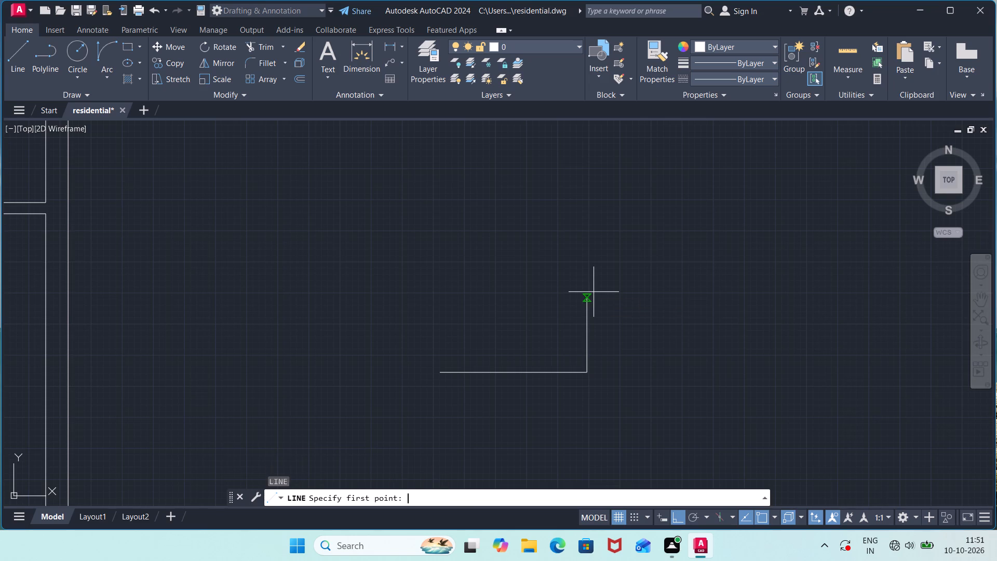
click(443, 373)
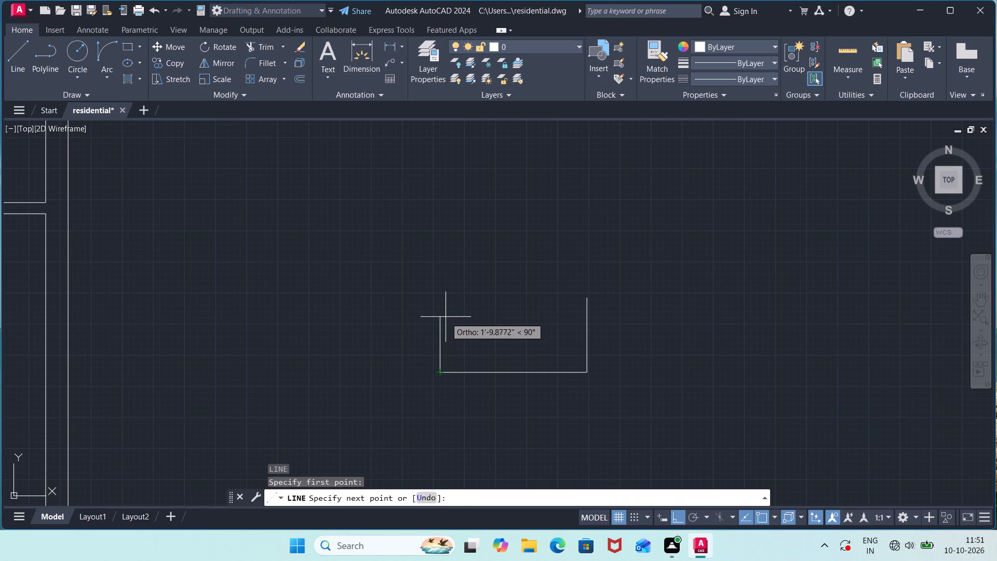
text(2'6")
key(Return)
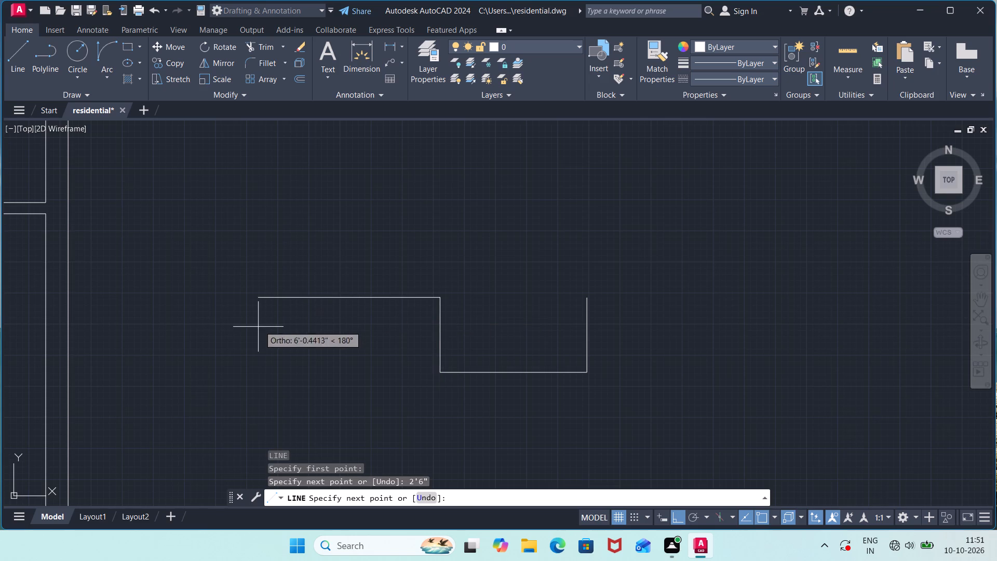
key(Escape)
Offset the left and right leaf lines 2" inward to give both door leaves their thickness.
text(off)
key(Return)
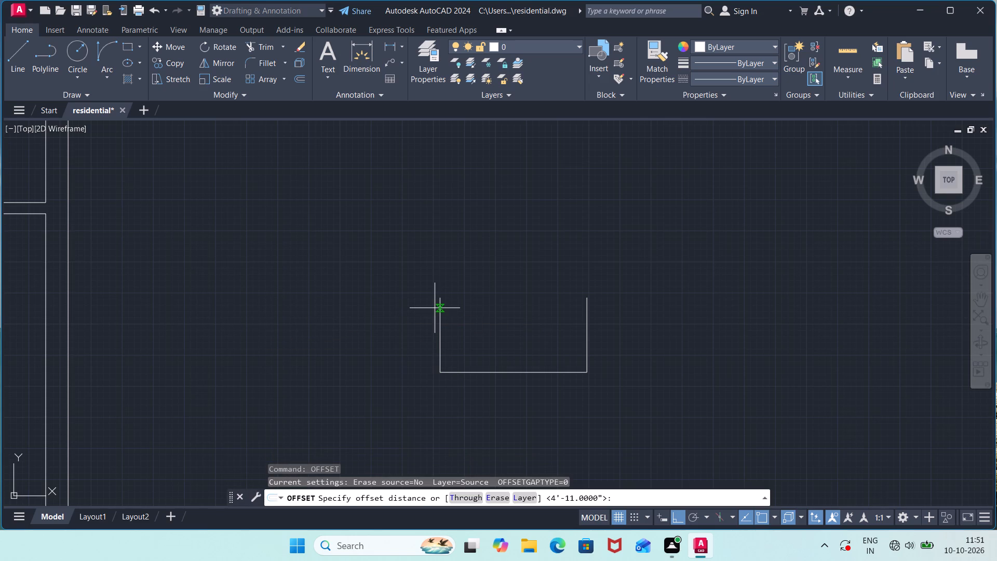
text(2")
key(Return)
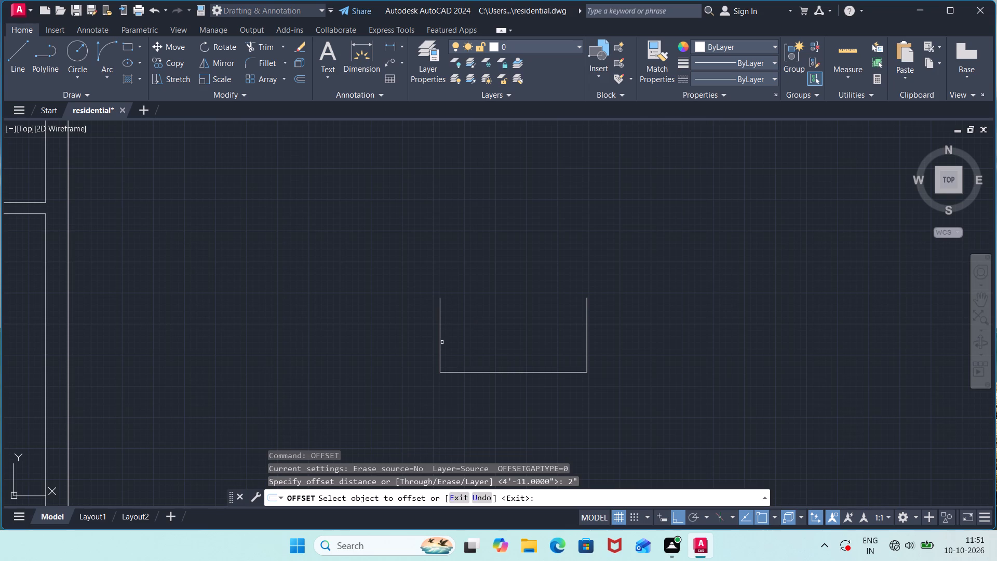
click(441, 343)
click(521, 336)
click(587, 335)
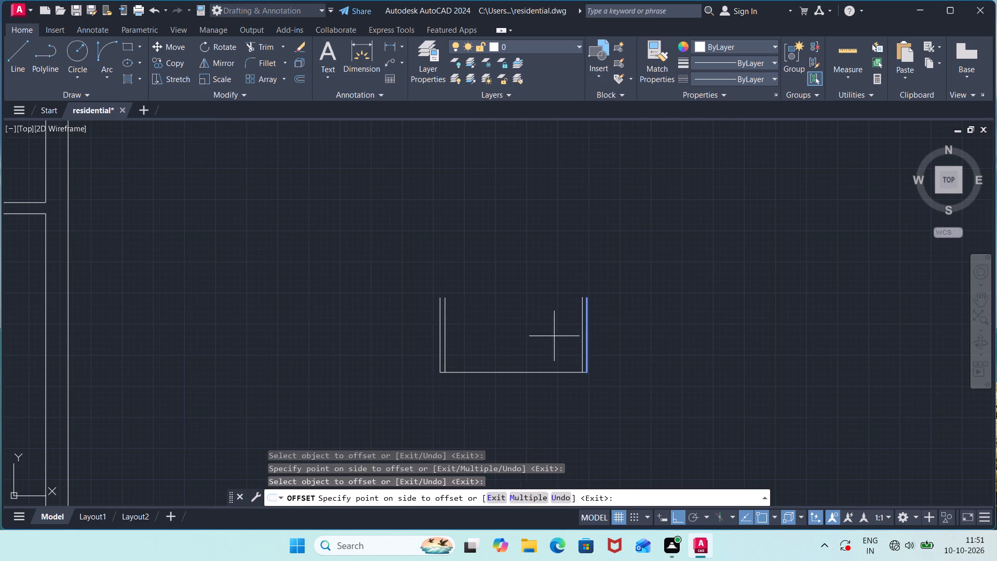
click(554, 336)
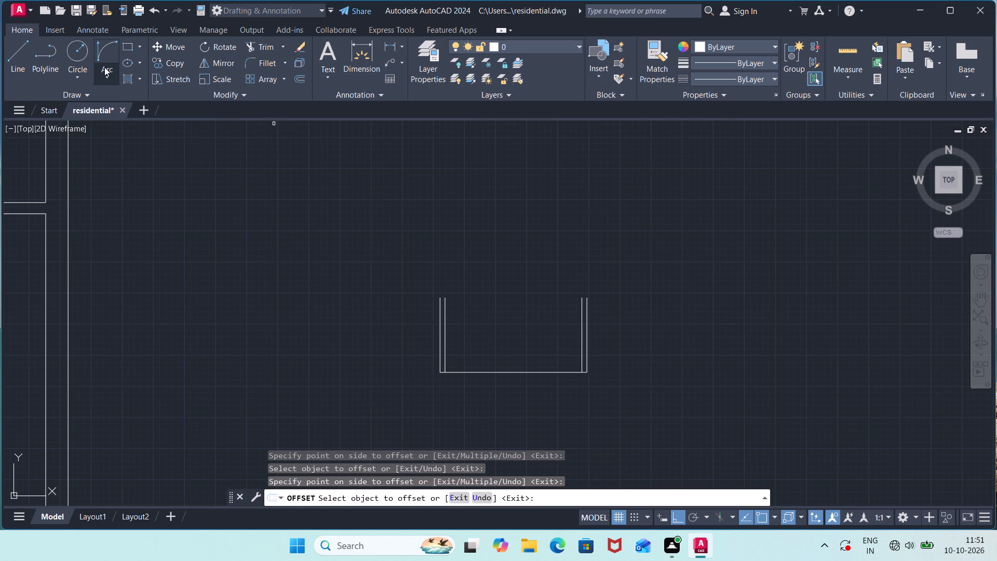
Draw the left leaf's swing arc with Start, End, Direction from its outer top corner to the baseline's midpoint, curving upward.
click(104, 67)
click(143, 232)
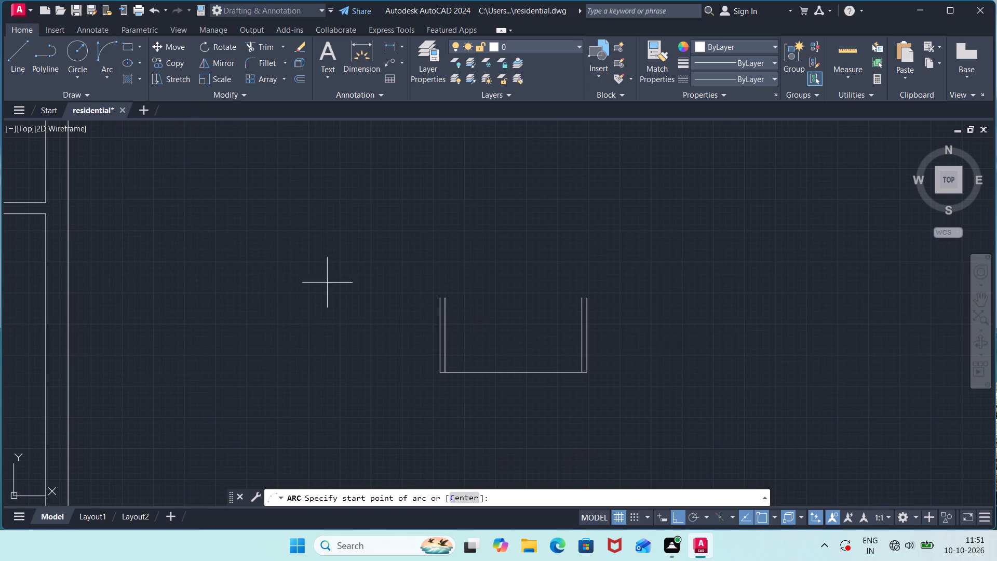
click(436, 296)
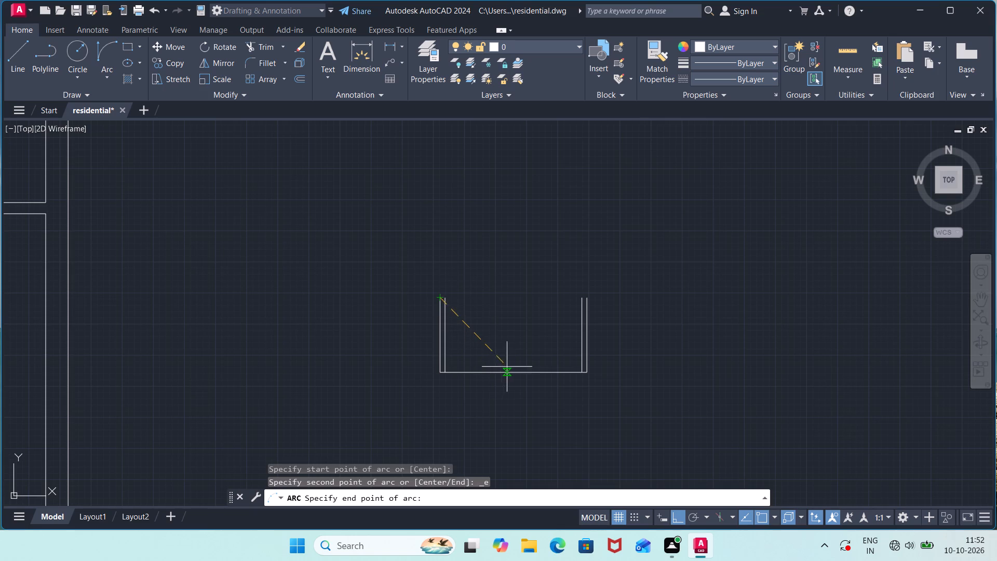
click(515, 375)
click(507, 334)
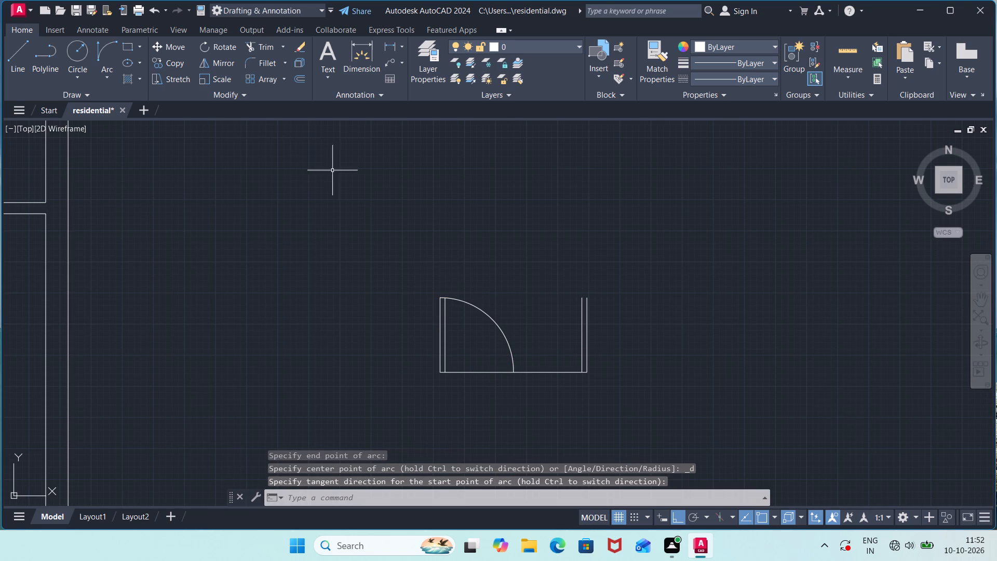
Draw the right leaf's swing arc with Start, End, Direction from its outer top corner to the baseline's midpoint, curving upward.
click(103, 72)
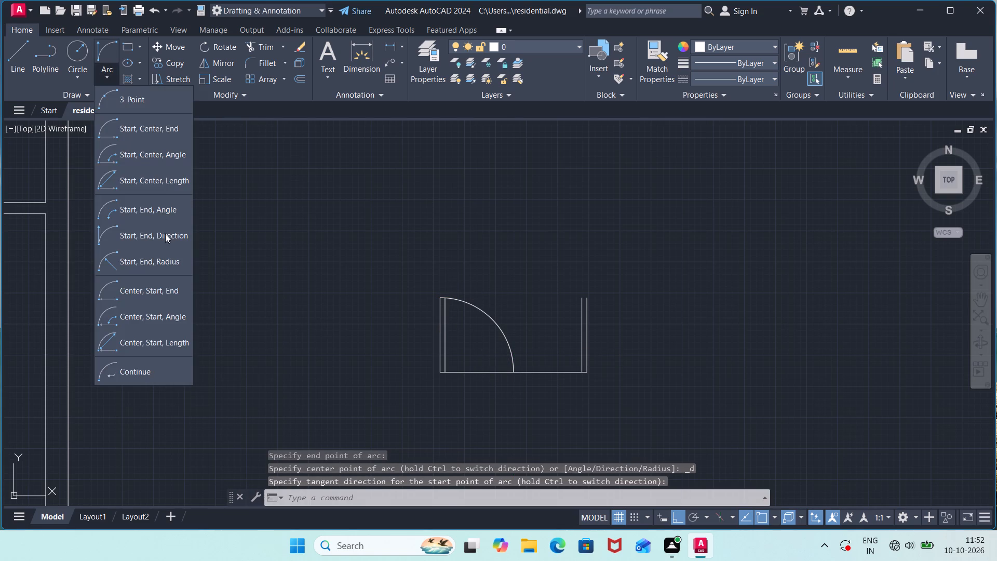
click(166, 235)
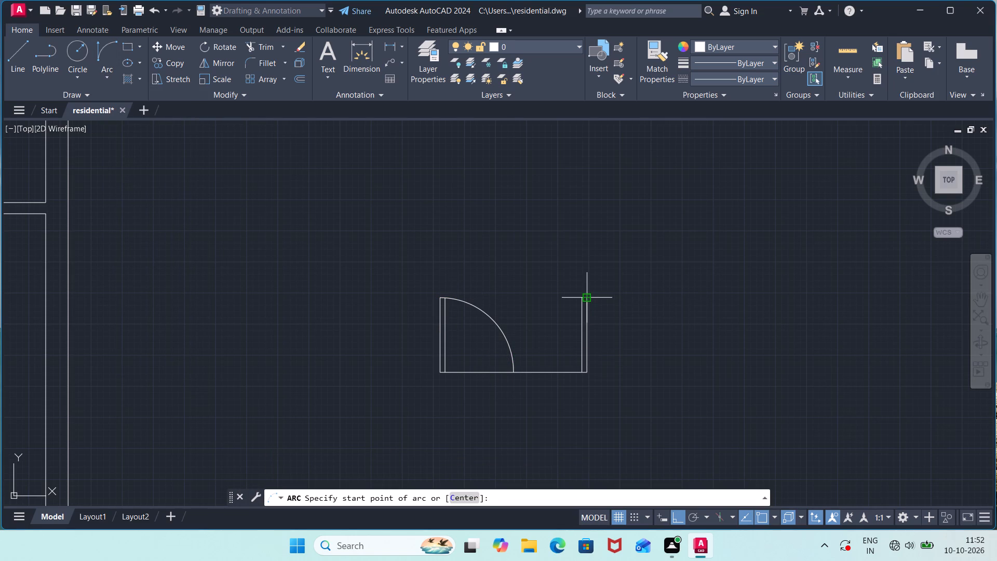
click(589, 300)
click(514, 371)
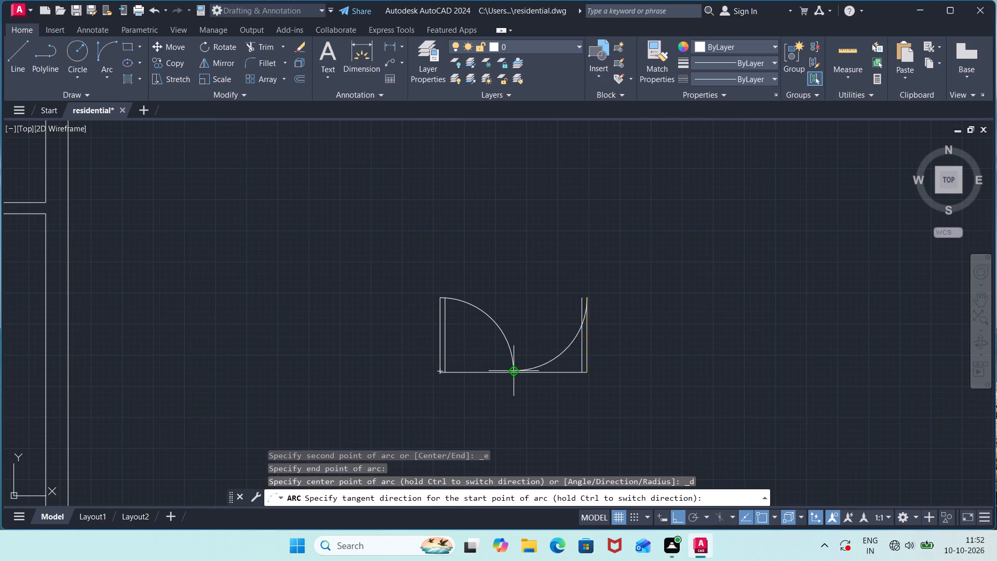
click(498, 351)
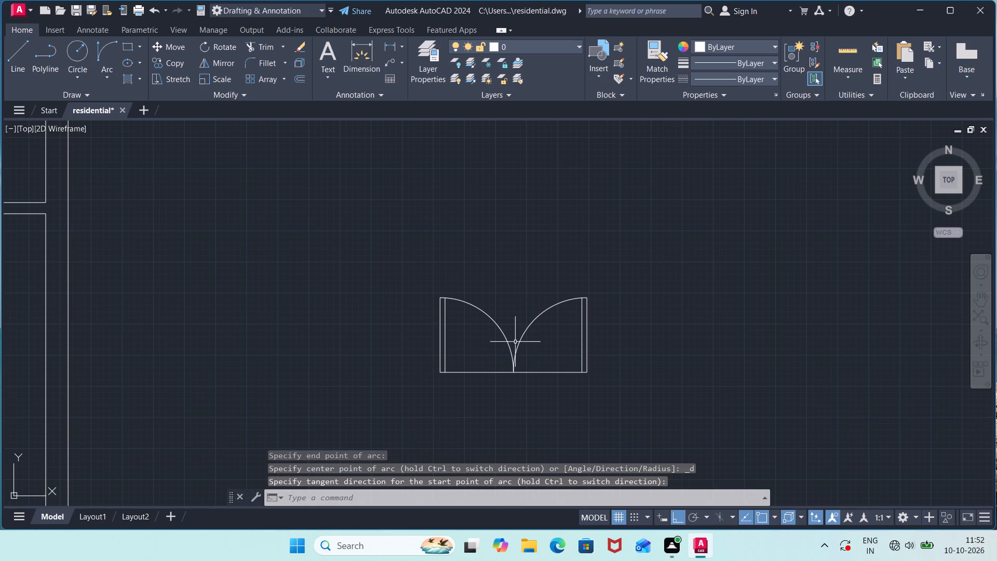
Trim the inner leaf lines of the double door where they project above the left and right swing arcs.
middle_drag(526, 354, 524, 308)
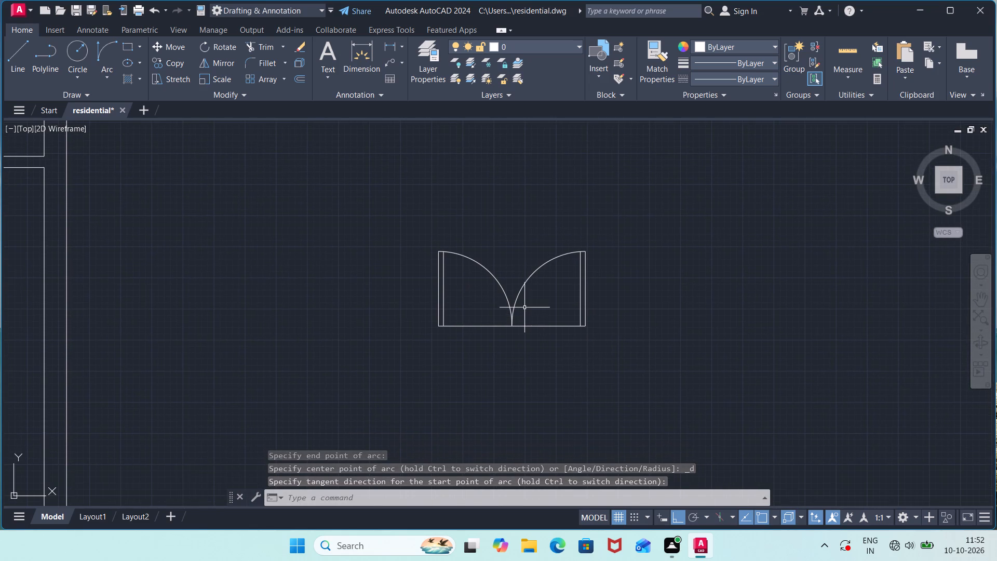
text(tr)
key(Return)
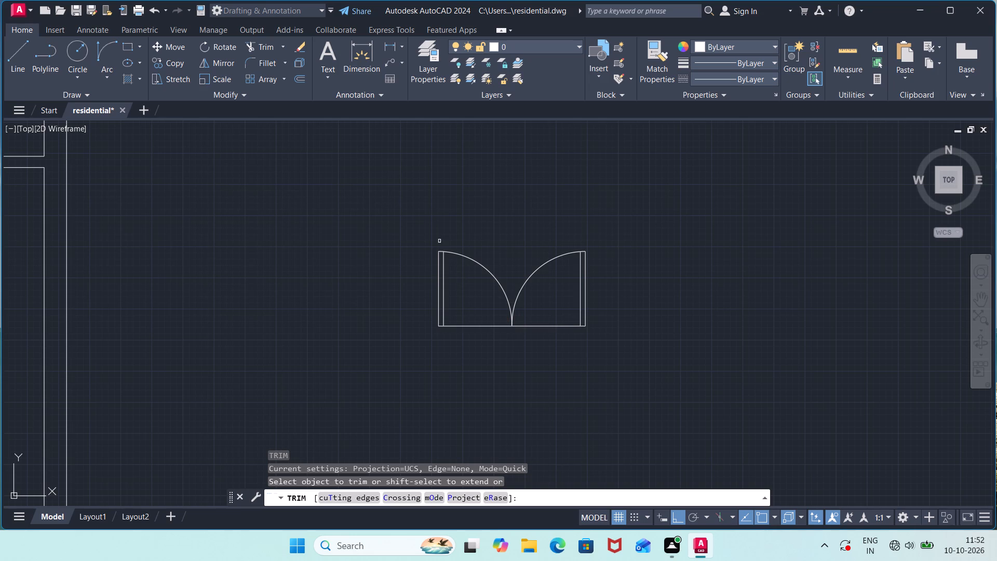
scroll(439, 239, up, 4)
scroll(455, 310, up, 3)
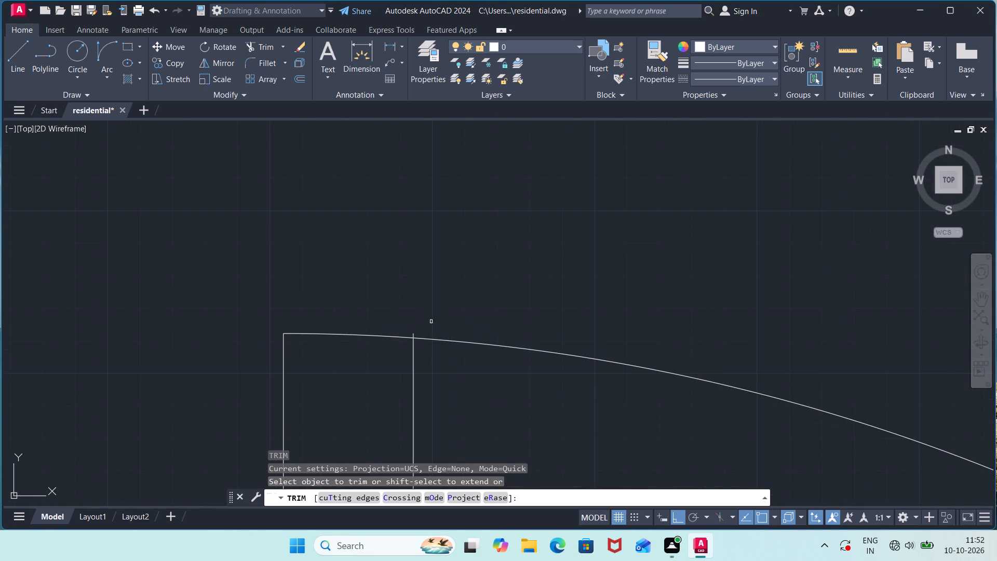
click(412, 333)
scroll(617, 315, down, 4)
middle_drag(747, 325, 282, 185)
scroll(699, 174, up, 4)
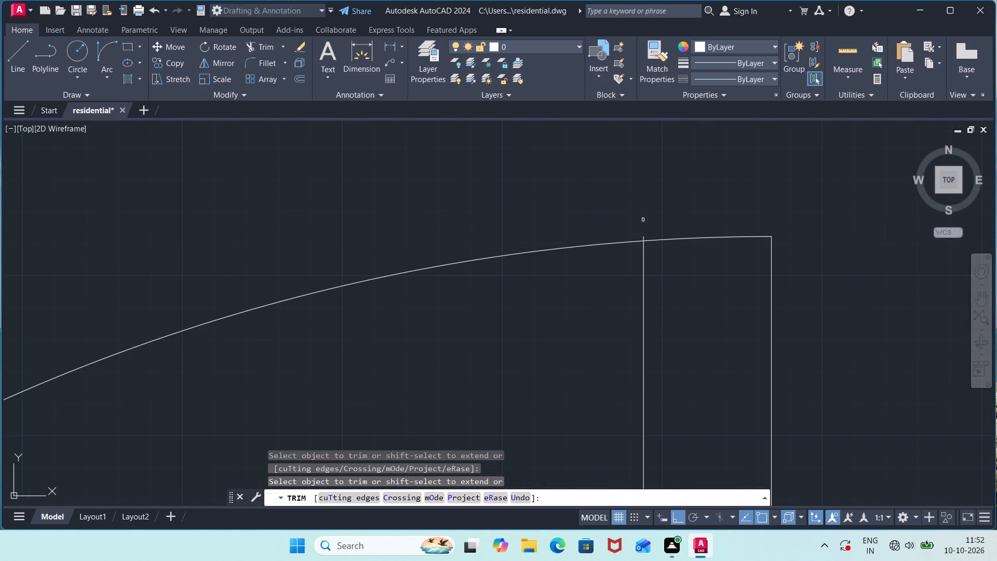
click(645, 237)
click(622, 237)
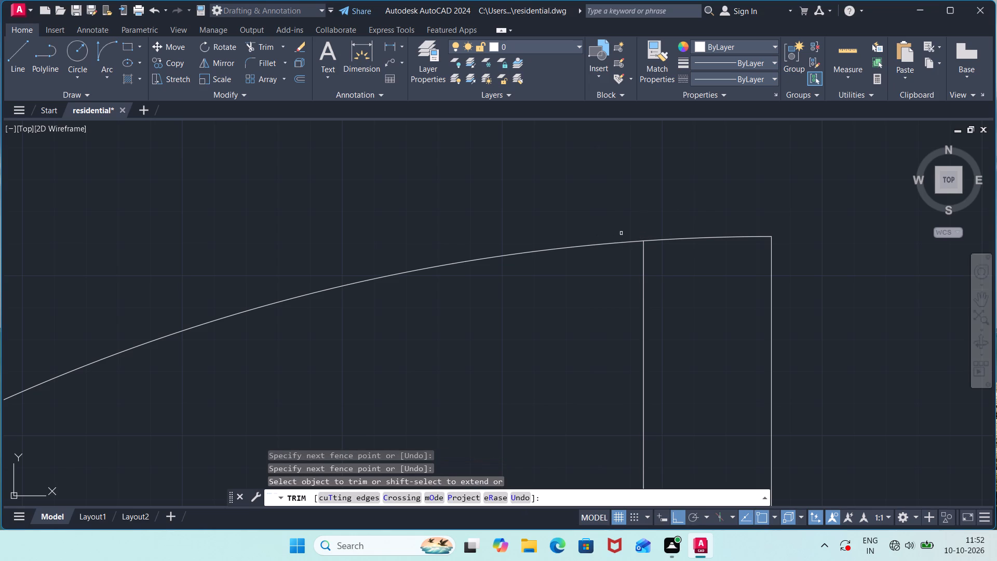
scroll(641, 213, down, 5)
scroll(714, 188, down, 2)
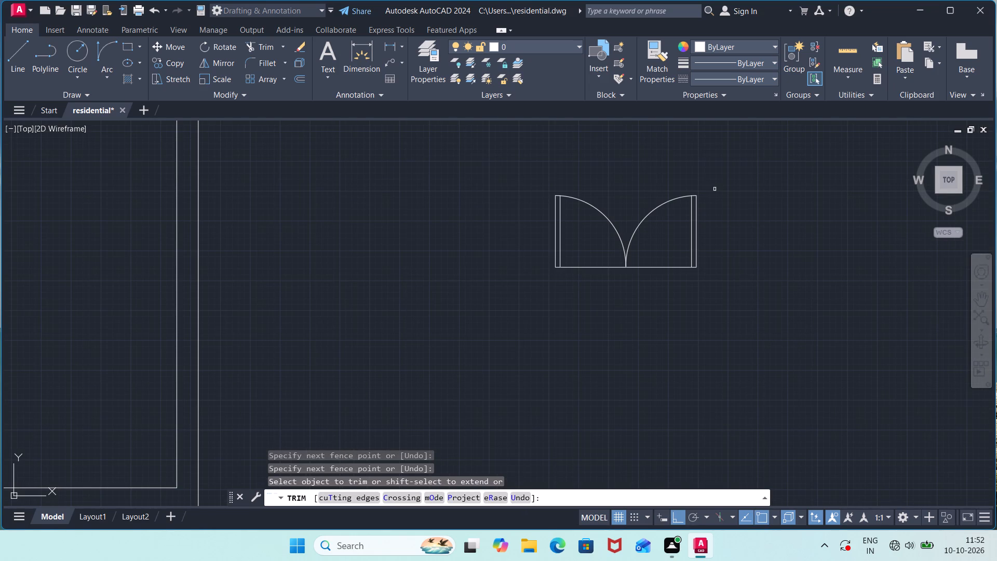
key(Escape)
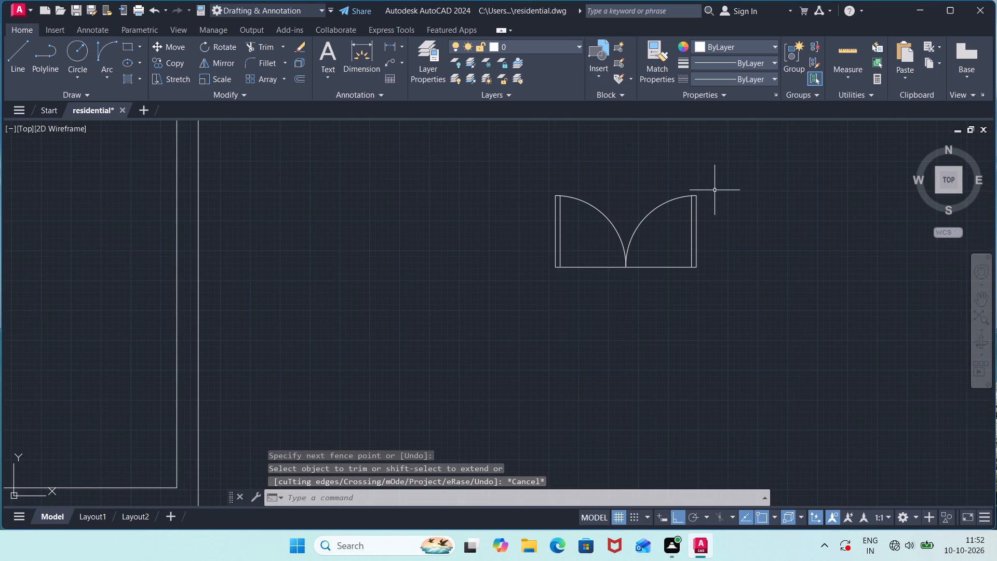
Move the whole double door symbol by its lower-left corner to the outer left corner of the bottom exterior wall opening.
click(715, 171)
click(460, 344)
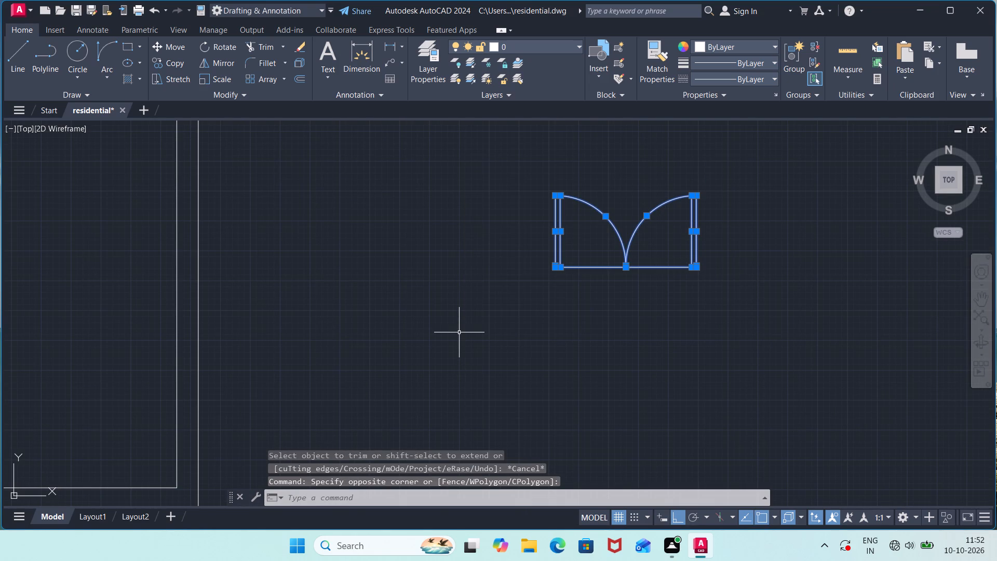
key(m)
key(Return)
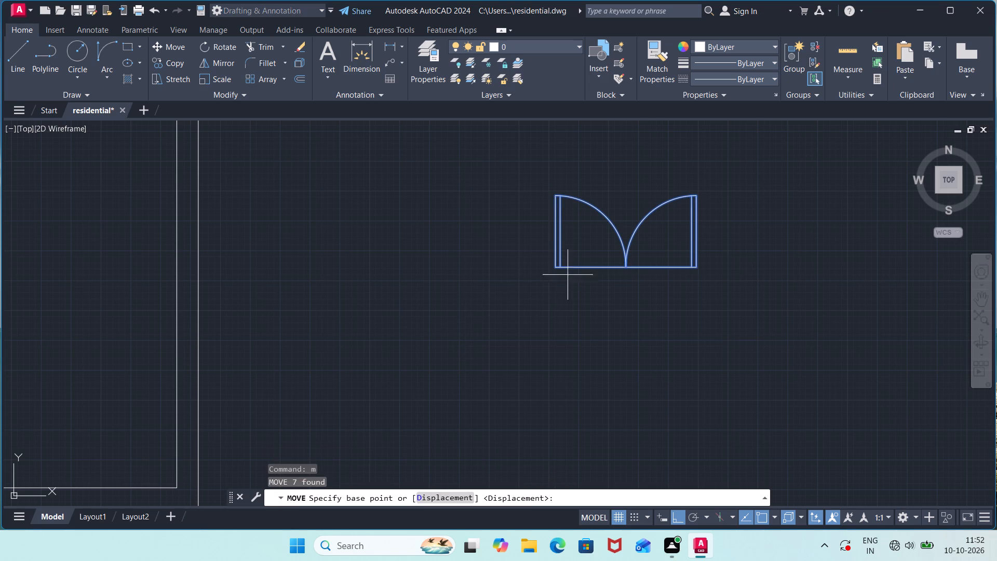
click(551, 267)
scroll(432, 359, down, 1)
middle_drag(429, 364, 594, 314)
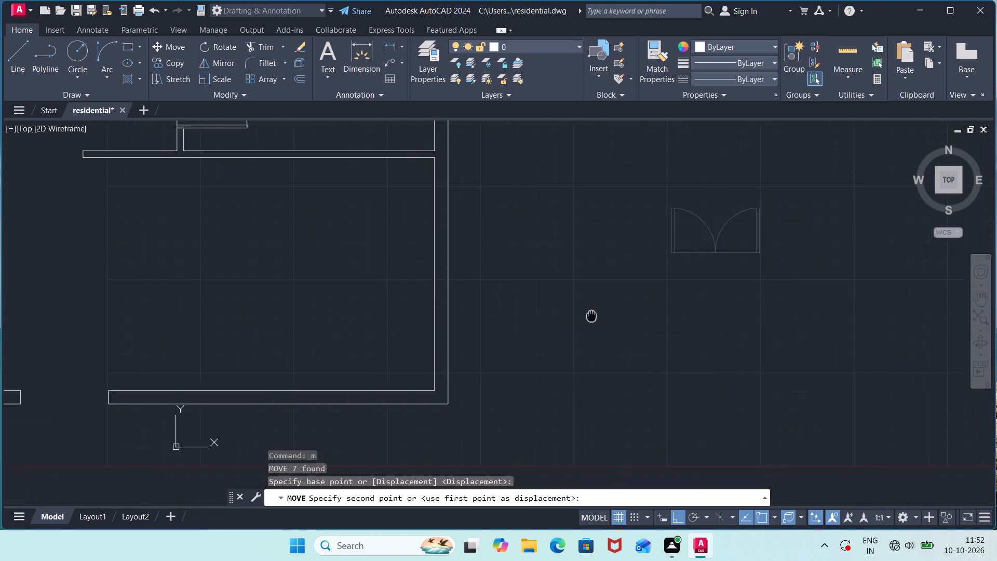
middle_drag(594, 314, 707, 286)
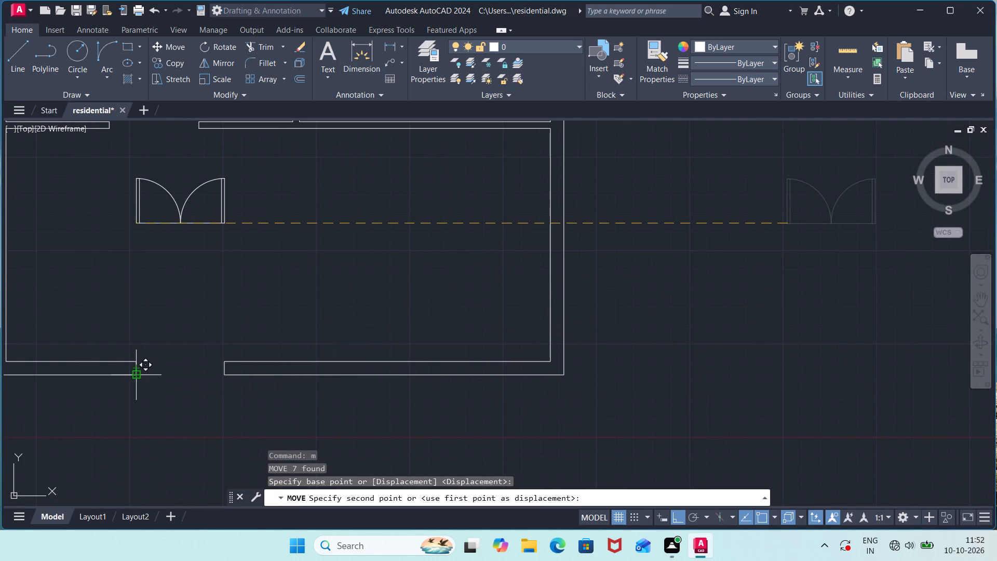
scroll(133, 376, up, 3)
click(138, 376)
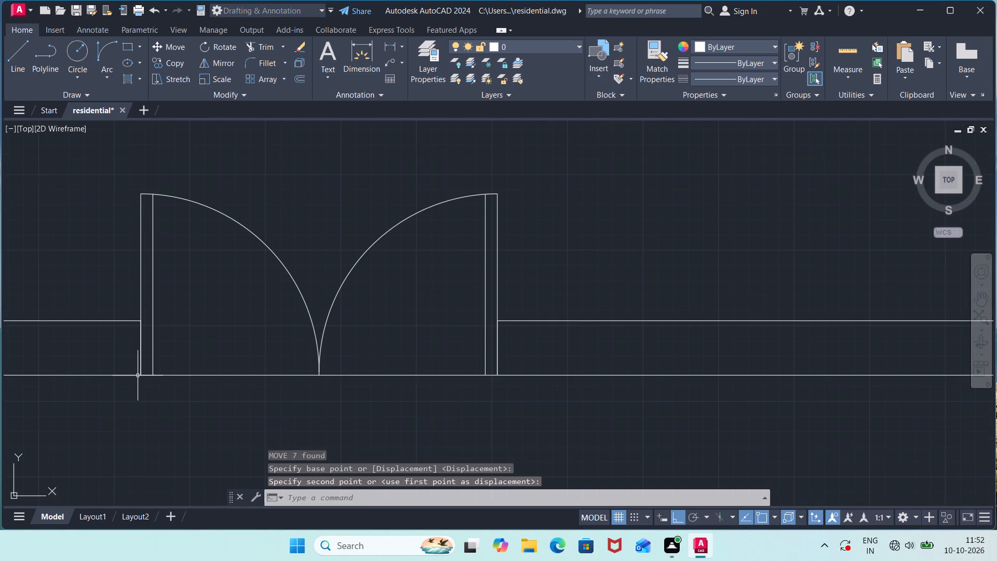
scroll(460, 339, down, 4)
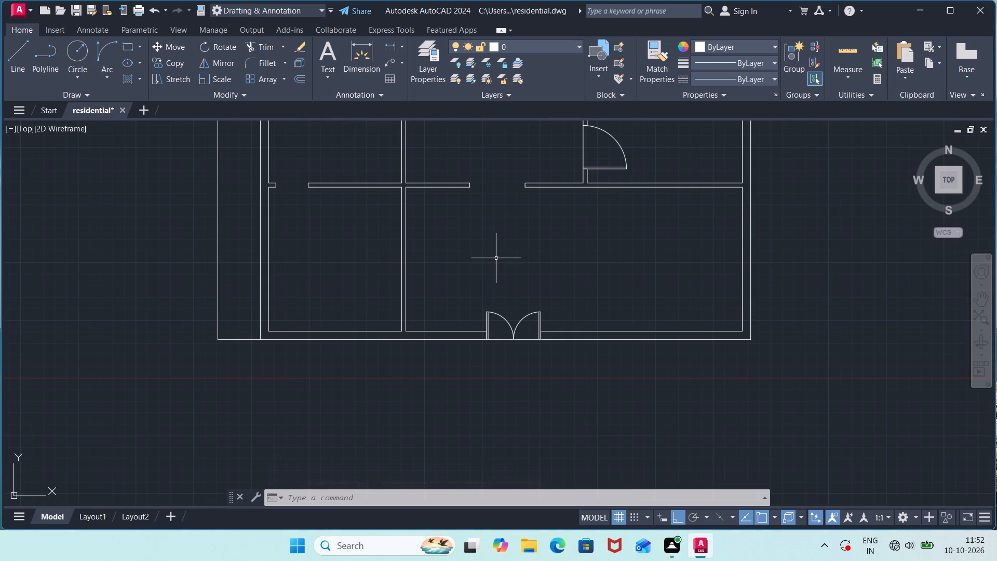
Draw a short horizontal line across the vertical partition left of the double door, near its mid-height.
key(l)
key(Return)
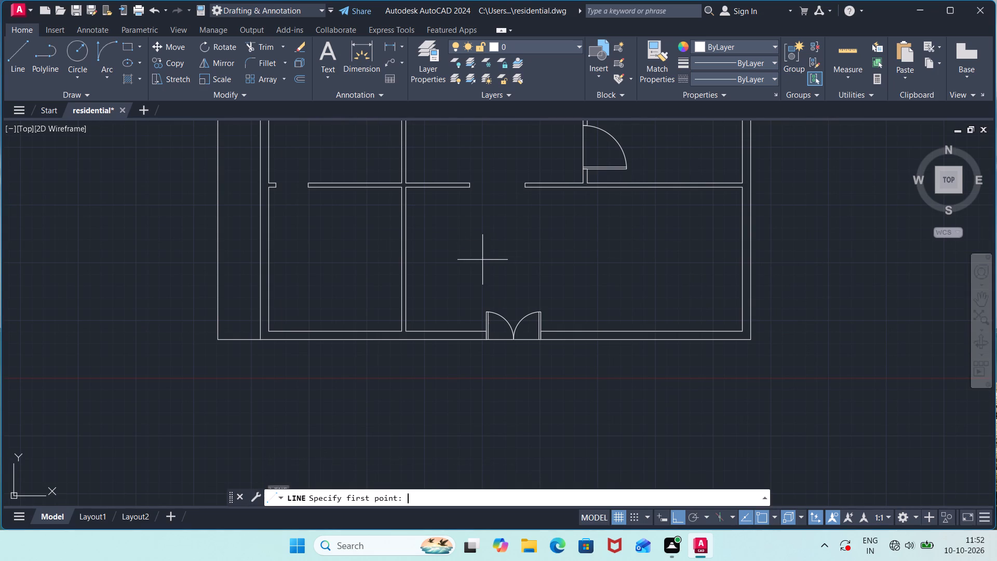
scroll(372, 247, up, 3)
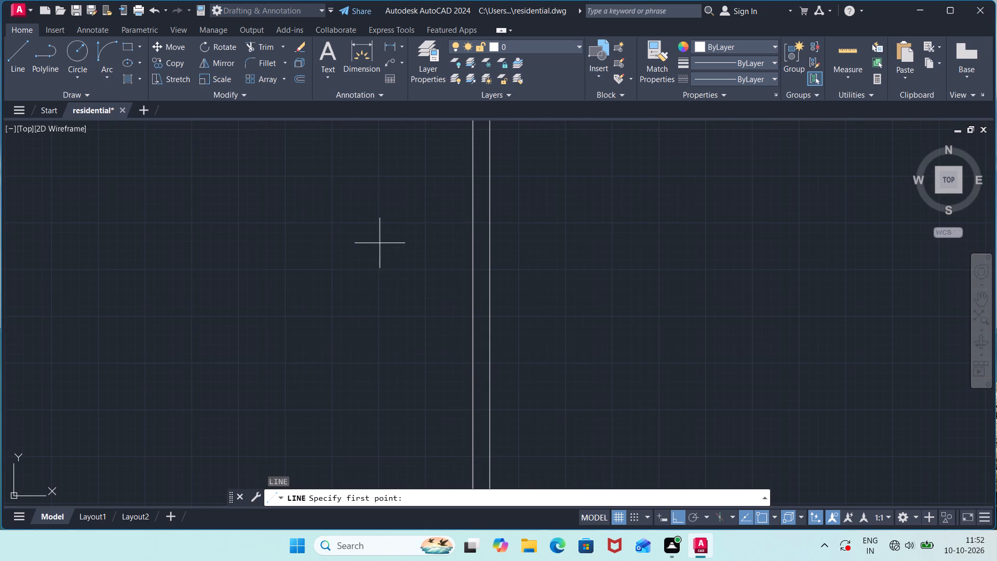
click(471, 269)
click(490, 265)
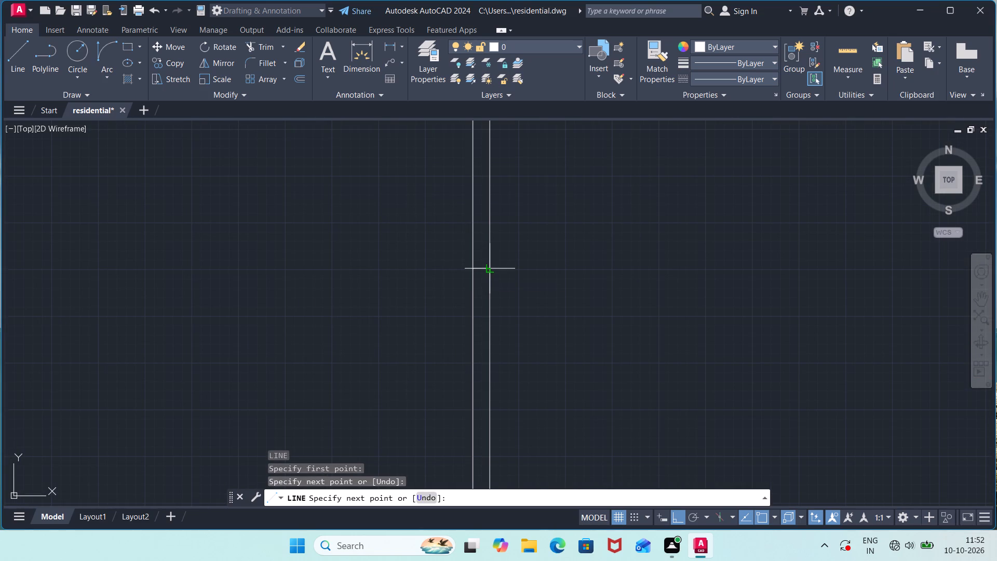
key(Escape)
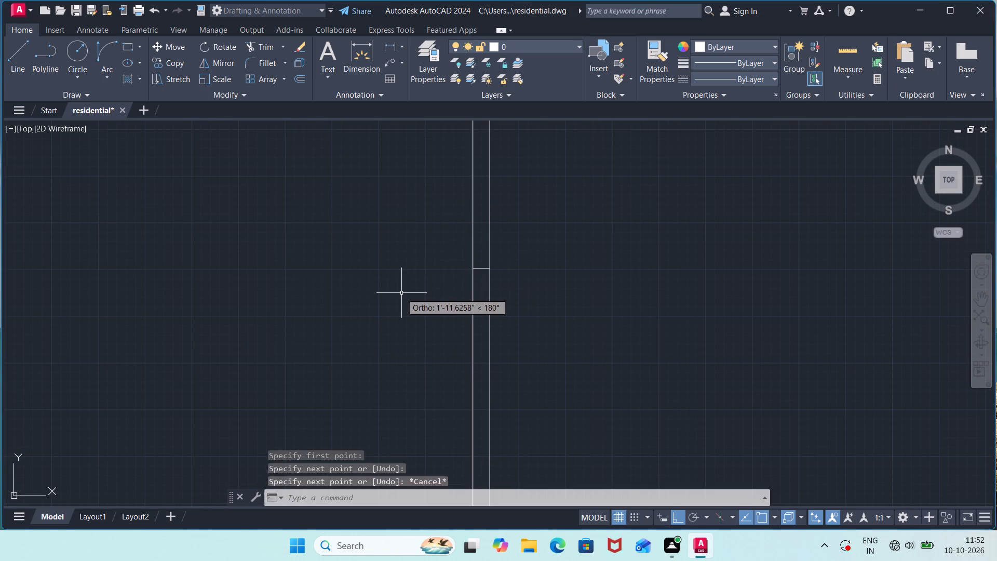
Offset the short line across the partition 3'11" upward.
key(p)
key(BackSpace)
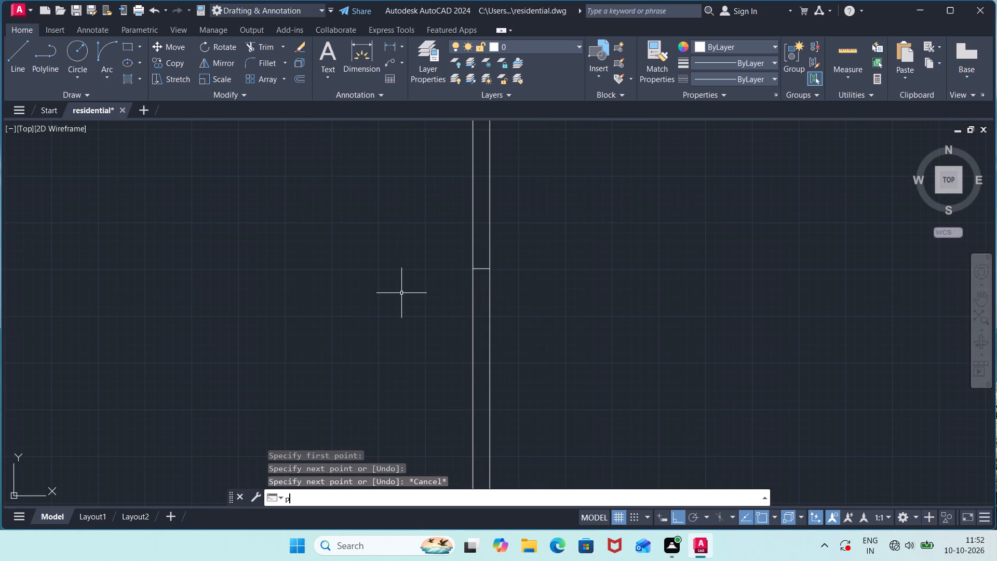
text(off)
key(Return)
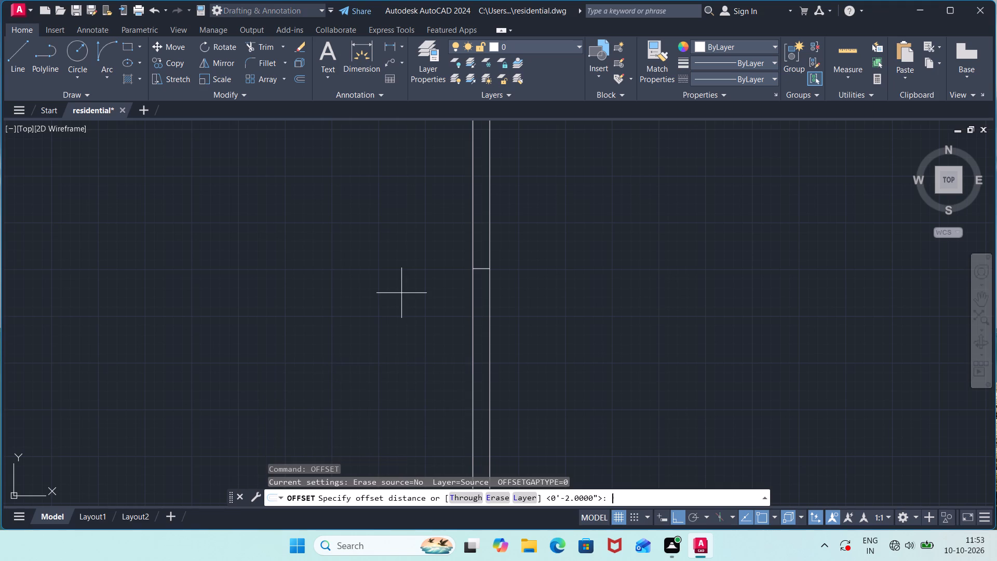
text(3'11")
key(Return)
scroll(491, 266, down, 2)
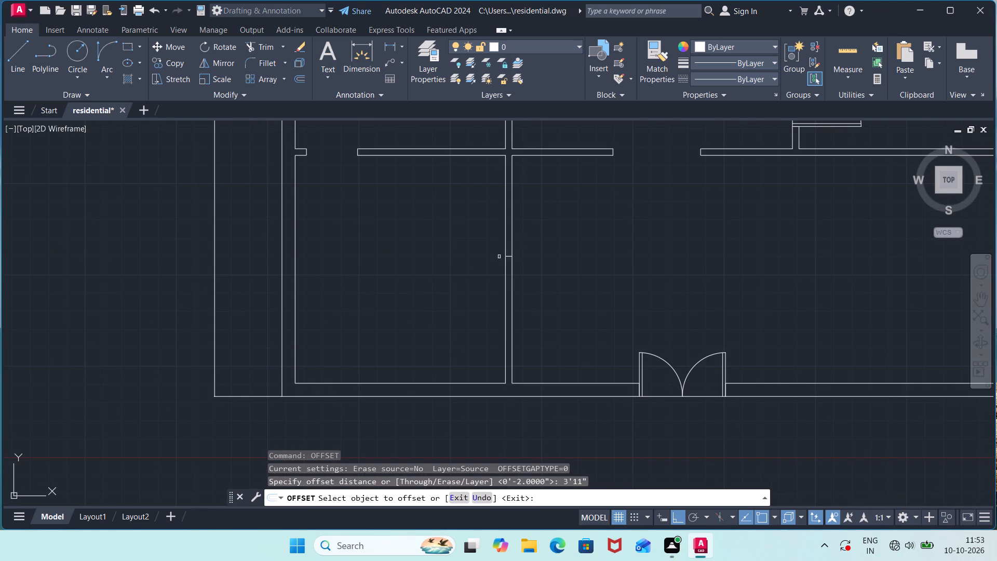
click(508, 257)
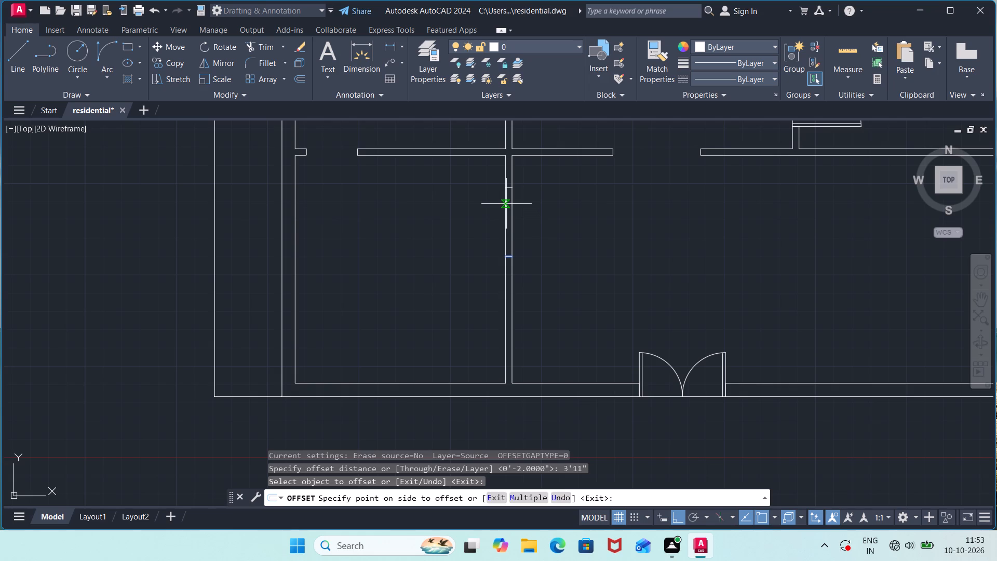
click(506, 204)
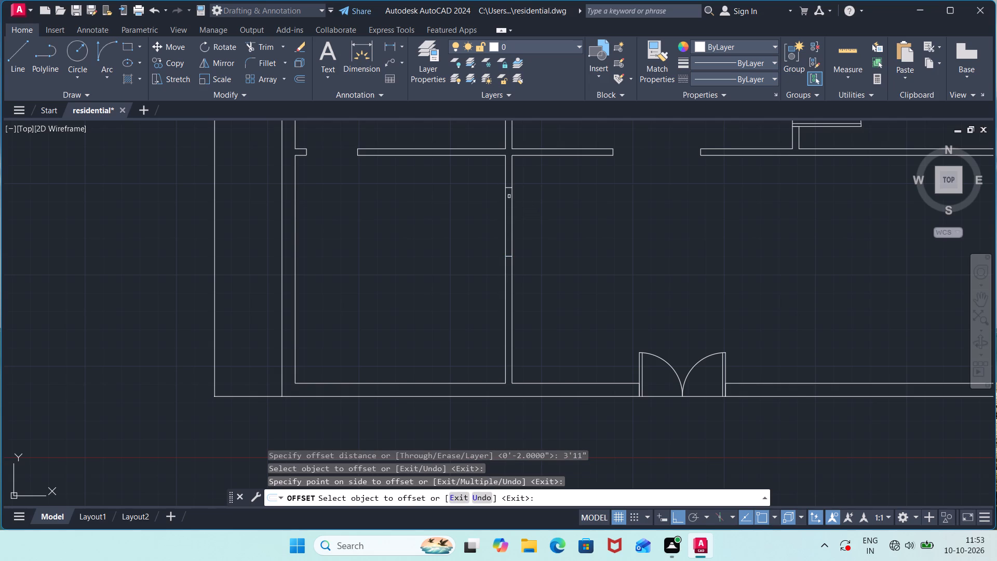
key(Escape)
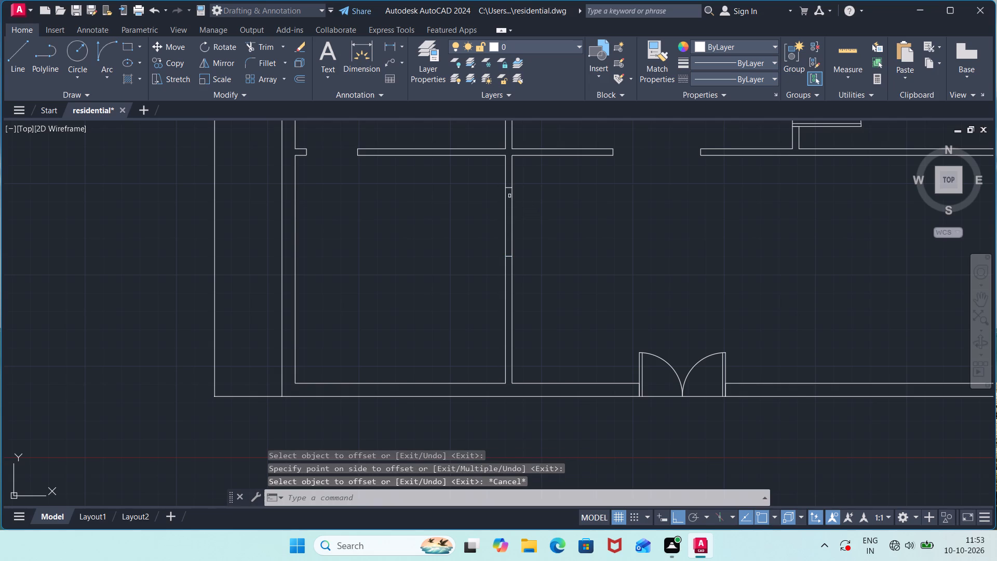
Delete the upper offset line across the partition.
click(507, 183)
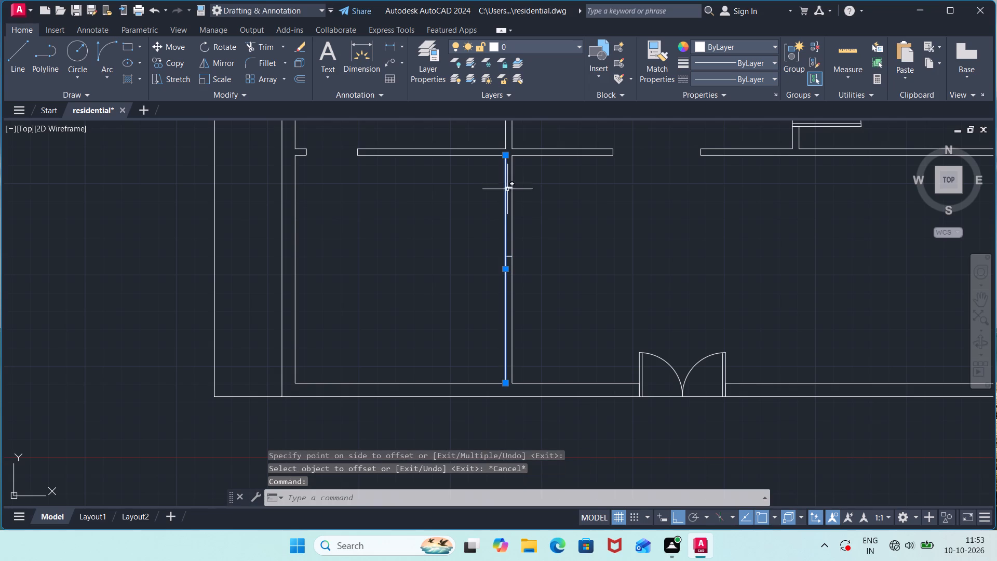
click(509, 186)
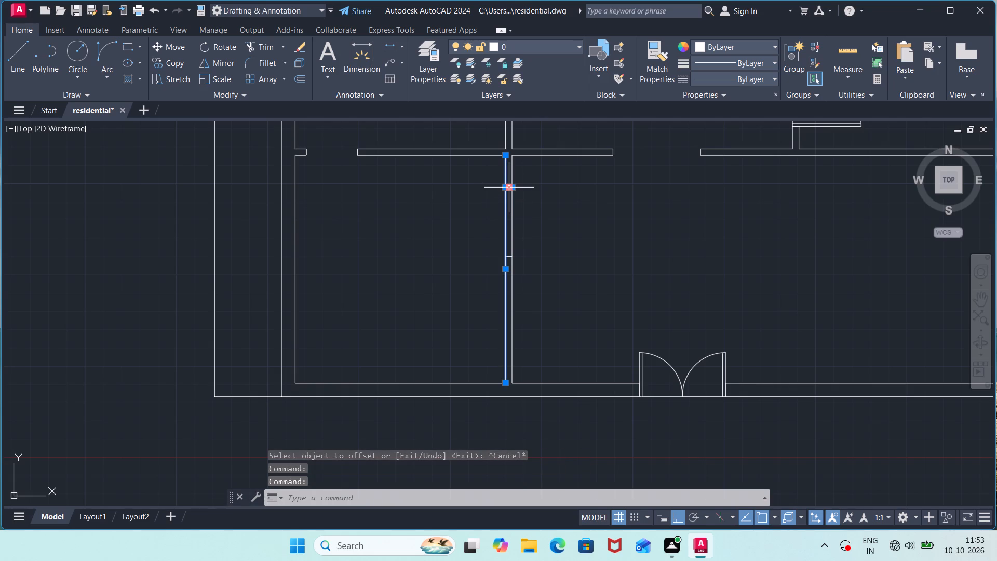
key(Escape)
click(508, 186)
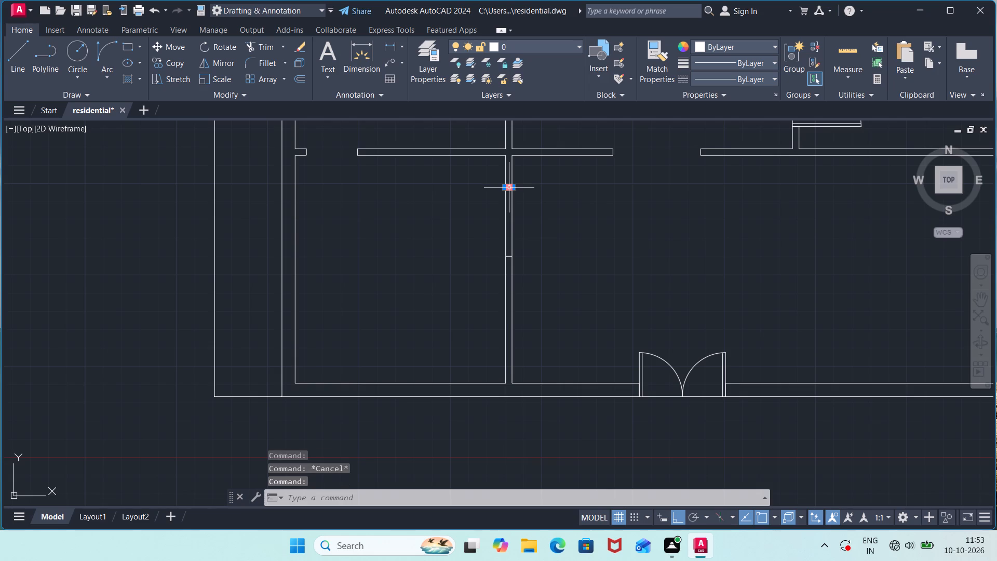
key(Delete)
Draw a short horizontal line across the same partition, slightly below its junction with the horizontal wall.
key(l)
key(Return)
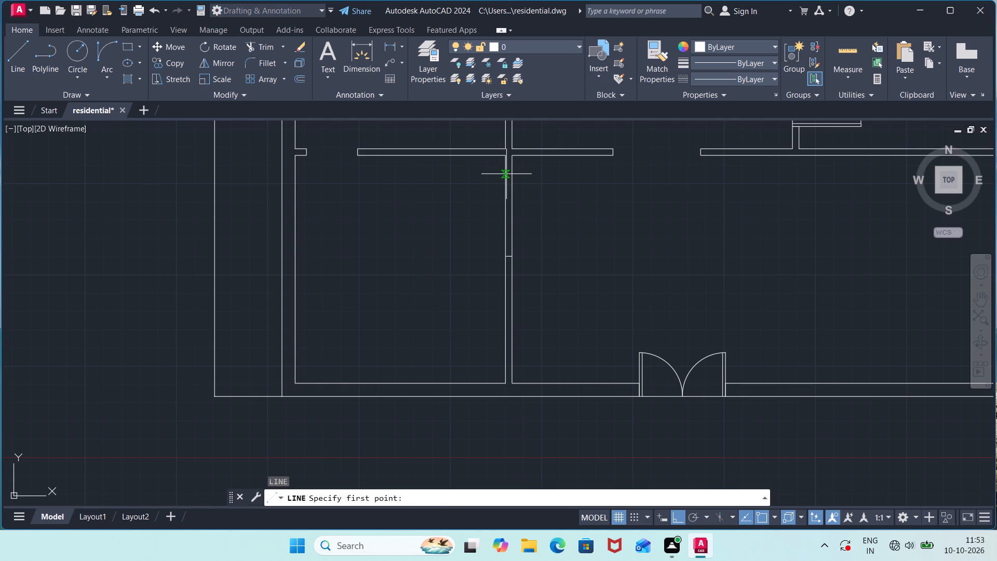
click(506, 176)
click(512, 179)
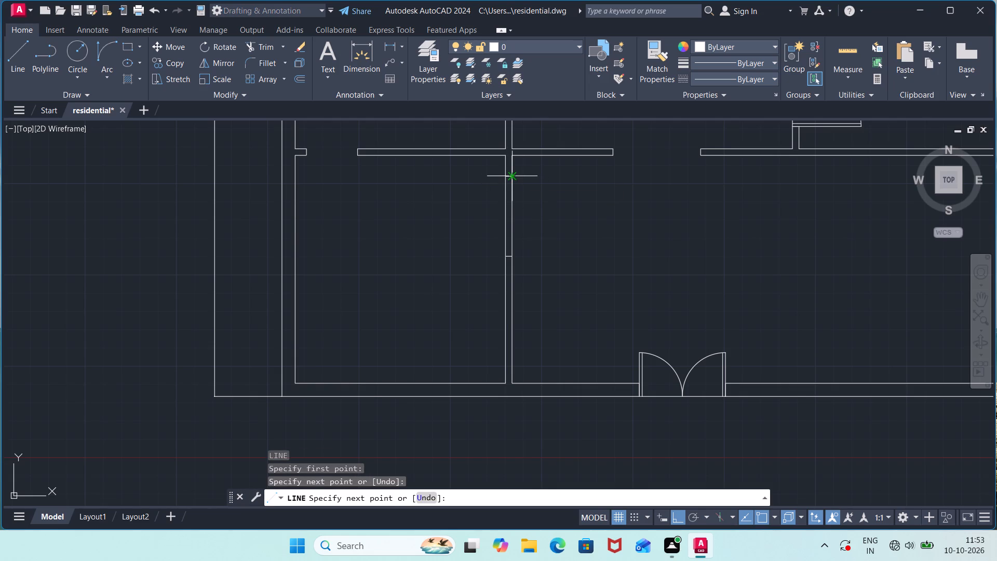
key(Escape)
Offset the new upper line 3'11" downward to mark the other jamb of the partition opening.
text(off)
key(Return)
key(Return)
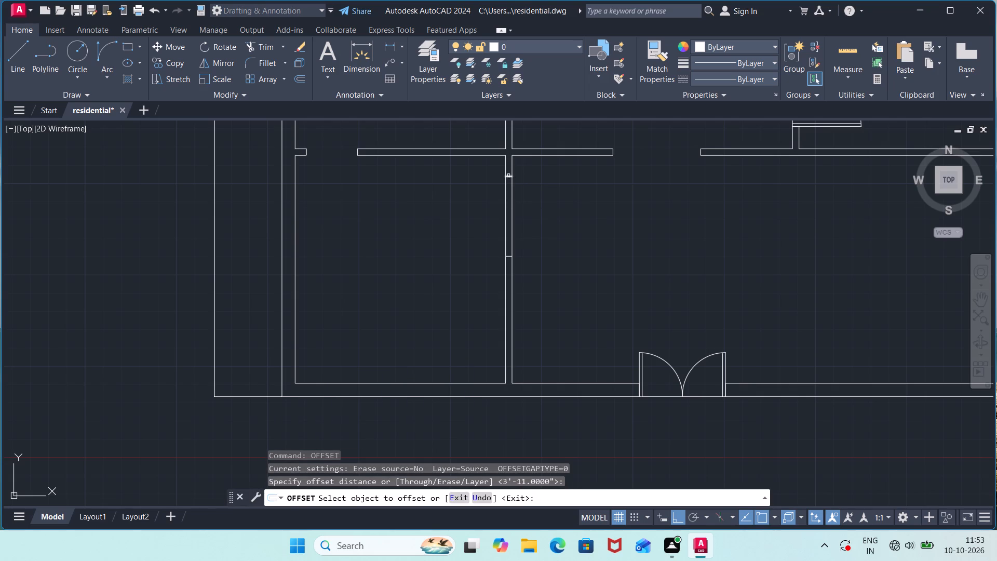
click(509, 177)
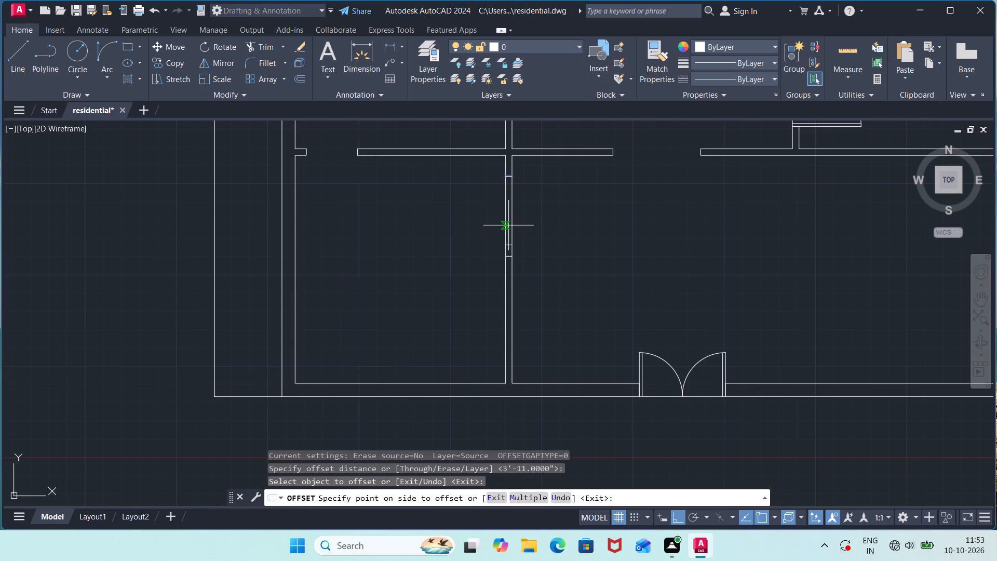
click(508, 226)
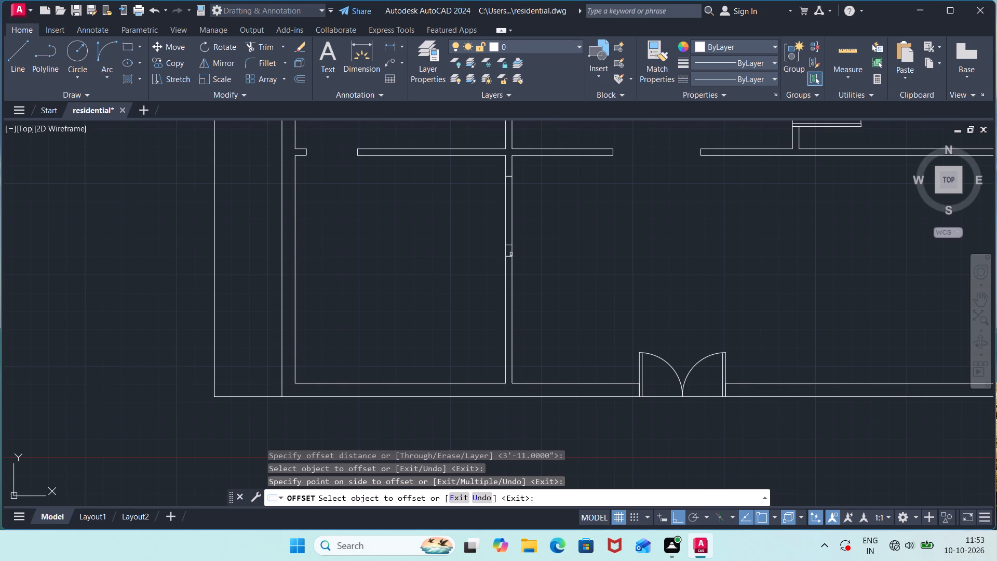
click(511, 254)
key(Escape)
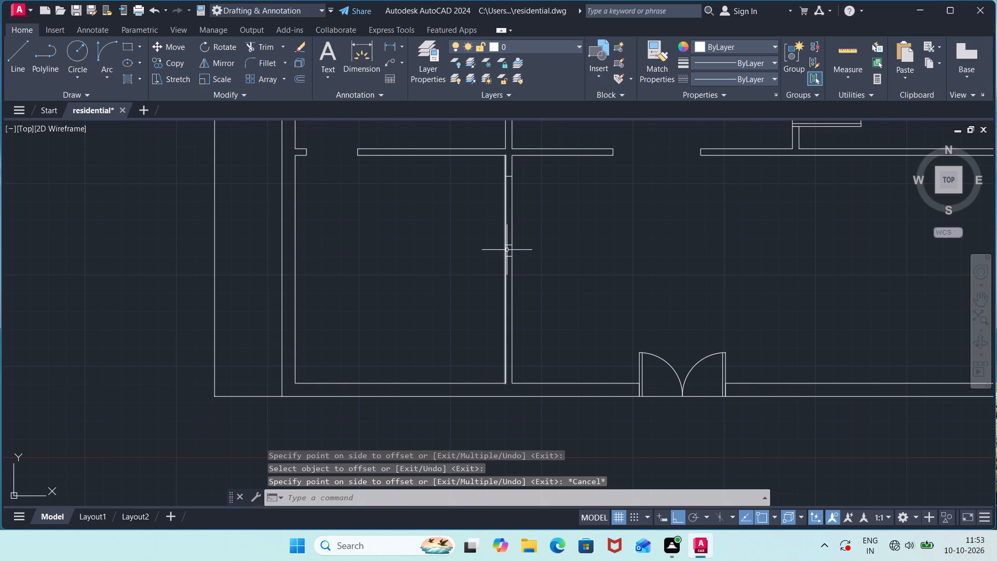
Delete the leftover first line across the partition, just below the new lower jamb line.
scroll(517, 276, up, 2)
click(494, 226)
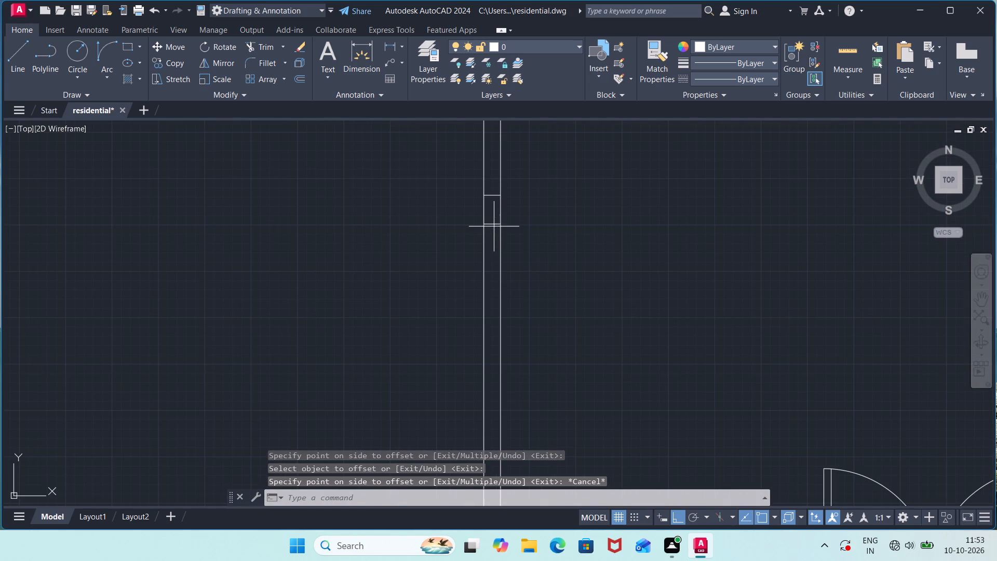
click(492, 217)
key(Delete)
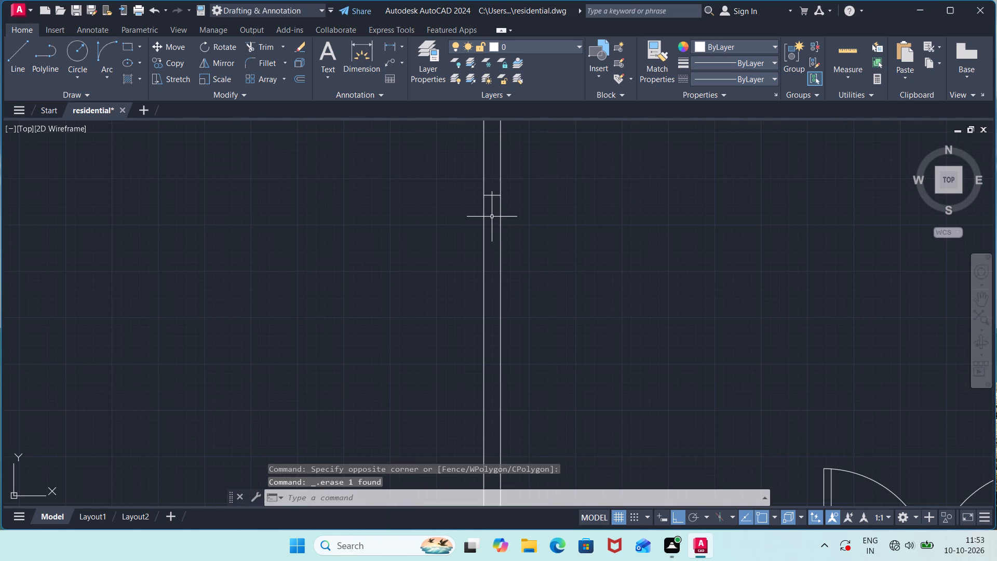
Trim both partition wall lines between the two jamb lines to open the 3'11" doorway.
text(tr)
key(Return)
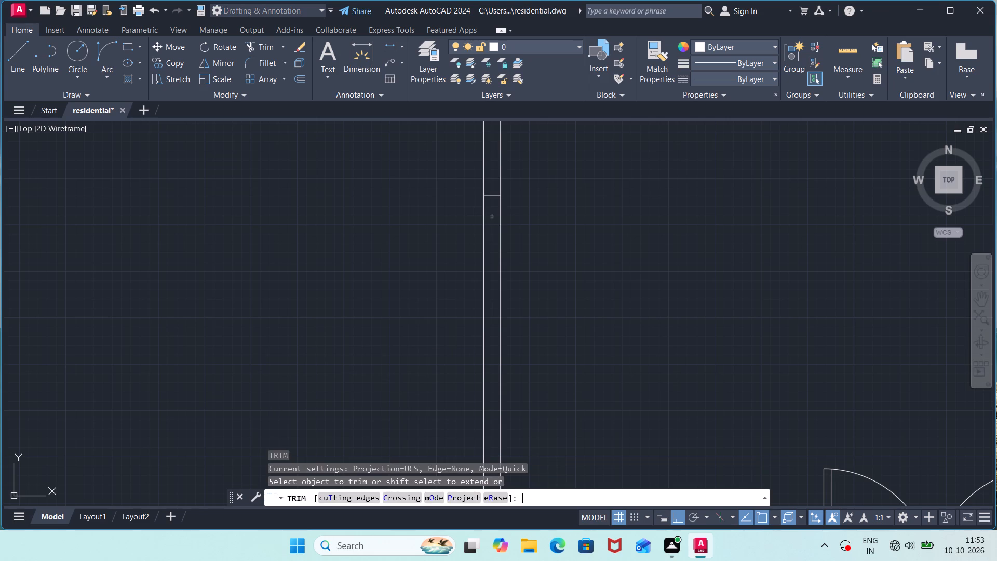
scroll(507, 233, down, 2)
click(548, 182)
click(457, 183)
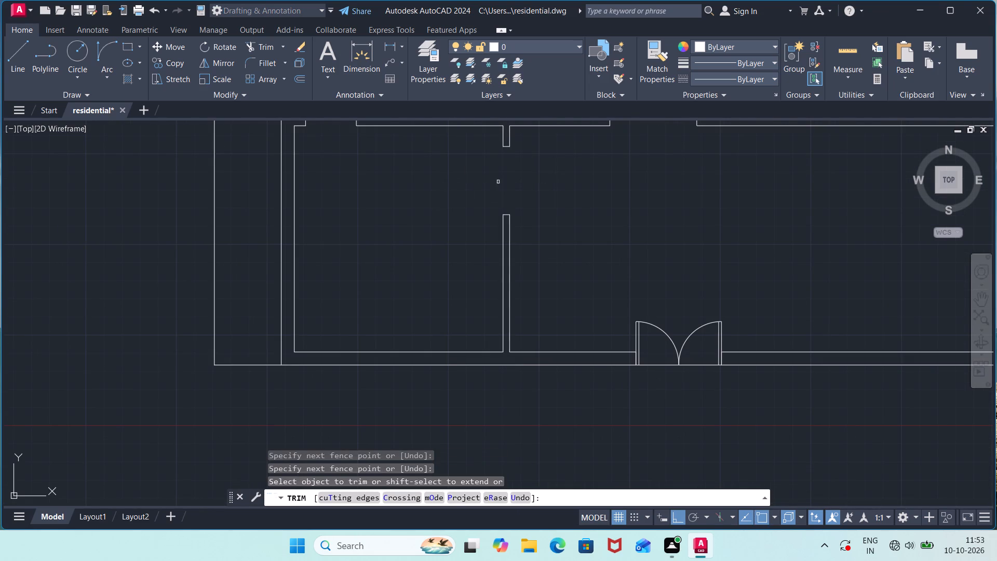
scroll(618, 195, down, 2)
key(Escape)
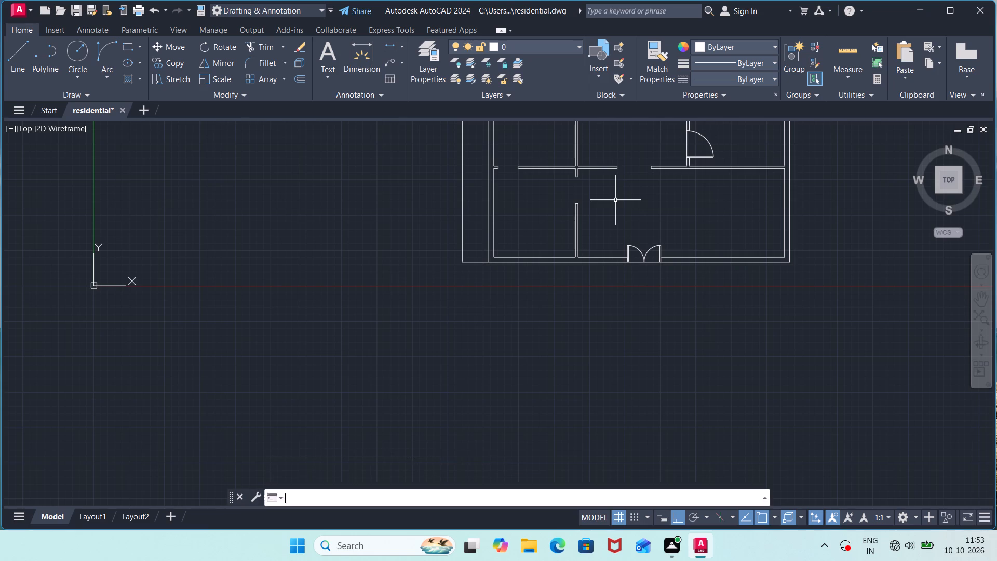
Draw two connected 3'11" lines in the empty area east of the plan, one going up and one going left.
key(l)
key(Return)
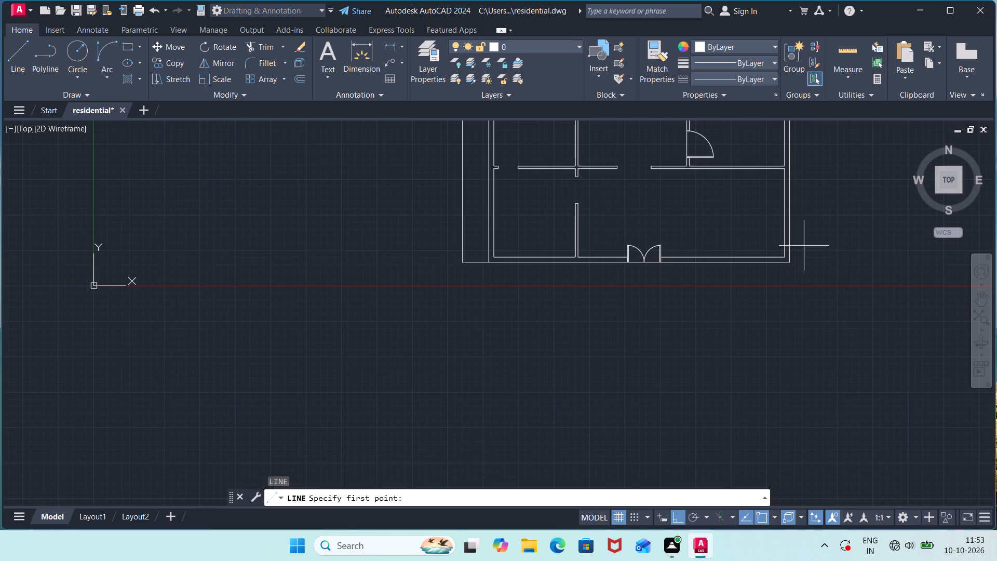
middle_drag(804, 246, 353, 437)
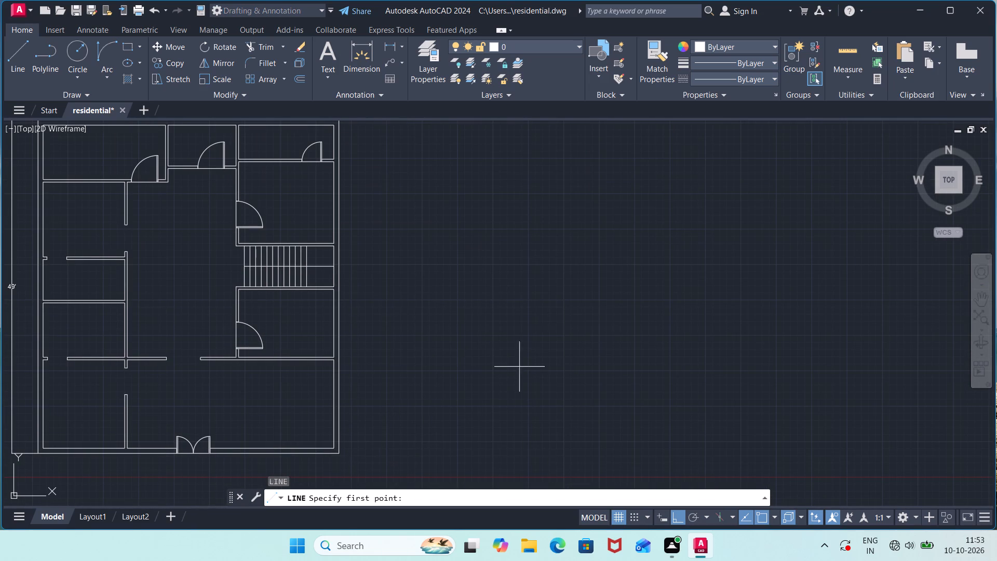
click(557, 357)
text(3')
text(11")
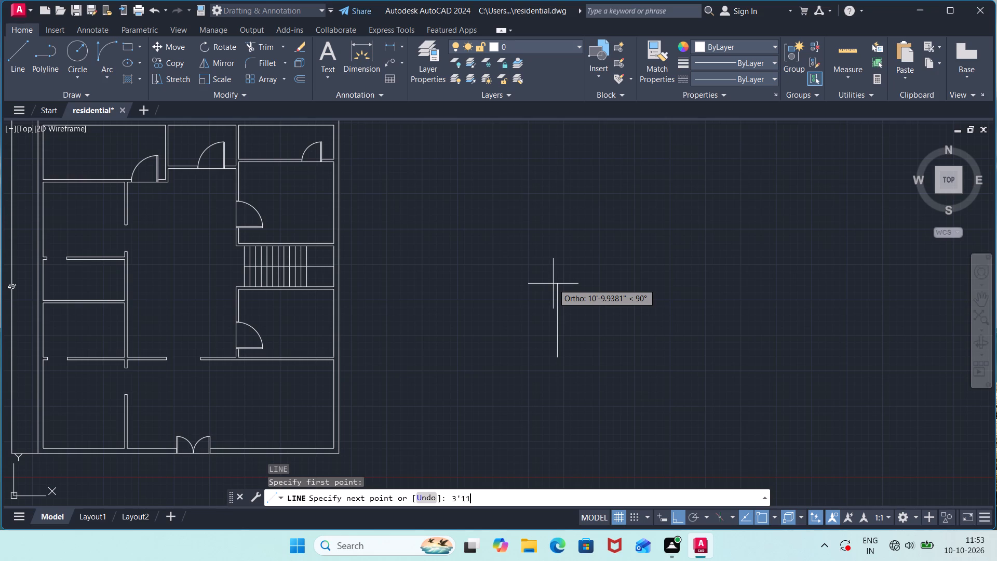
key(Return)
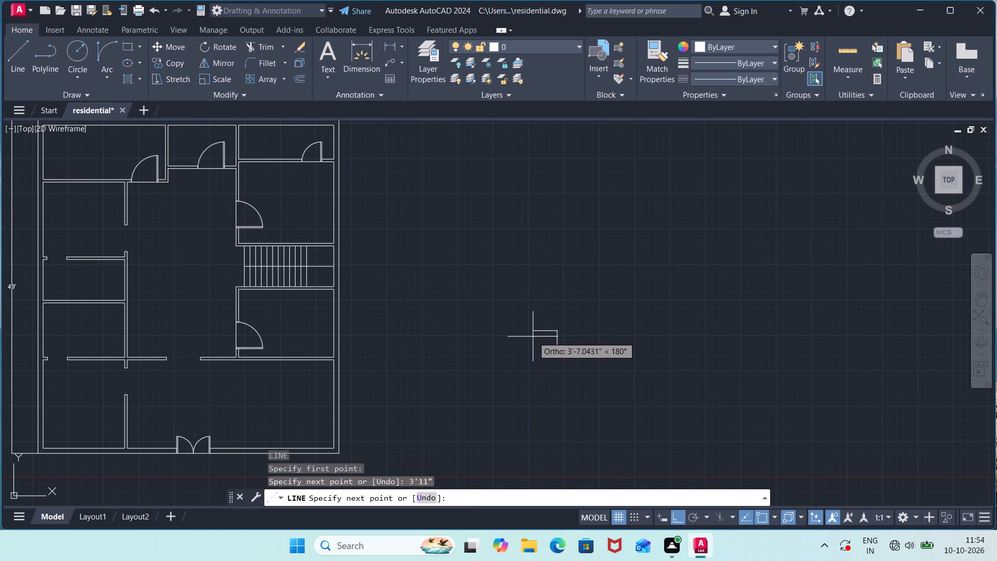
text(3'11")
key(Return)
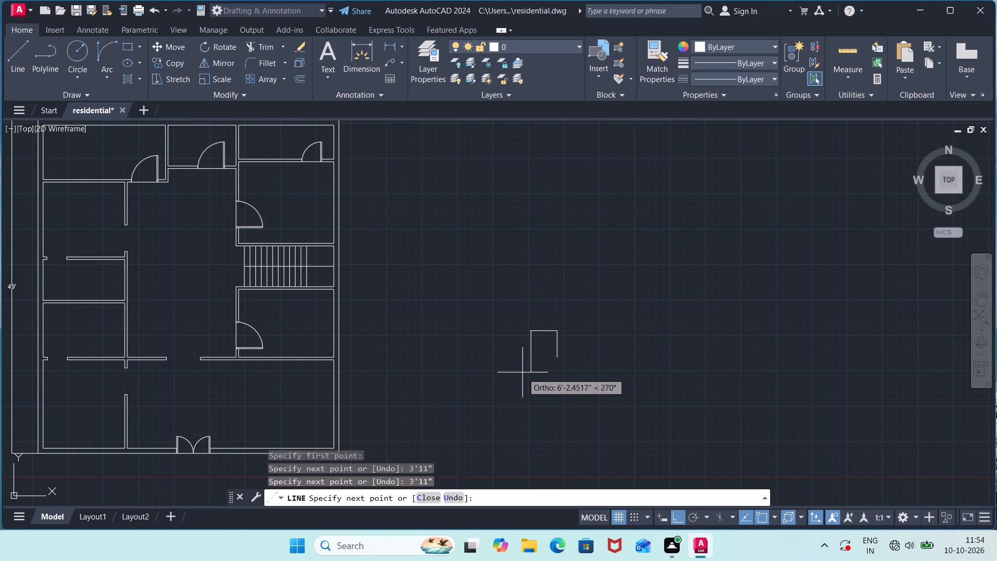
key(Escape)
Offset the new horizontal 3'11" line 2" downward to give the door leaf its thickness.
text(off)
key(Return)
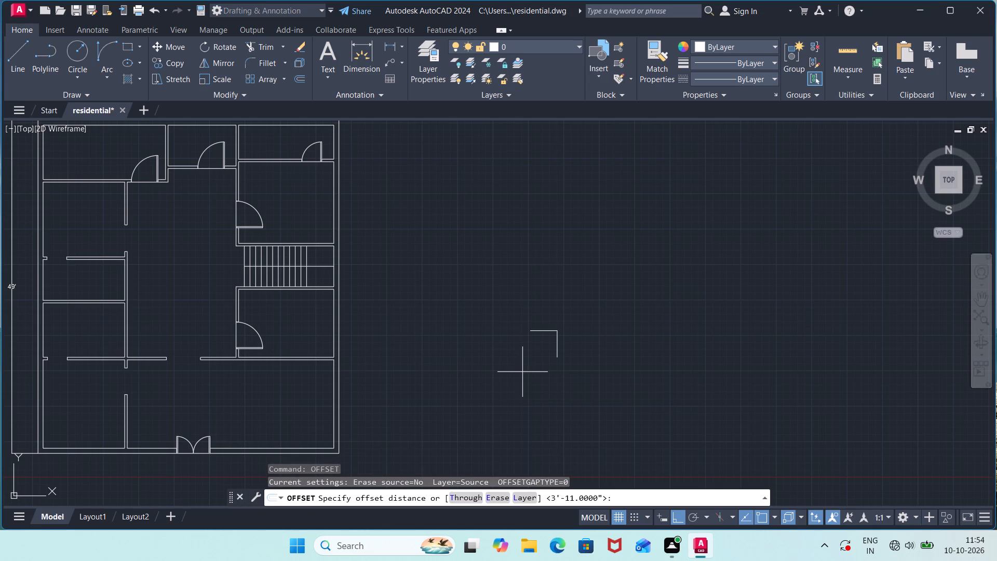
text(2")
key(Return)
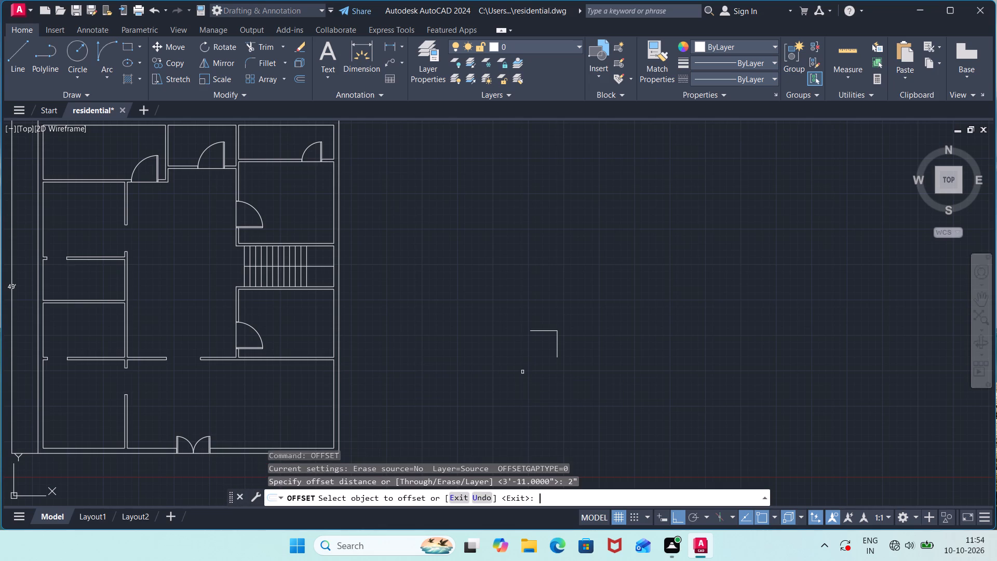
scroll(550, 302, up, 1)
click(540, 346)
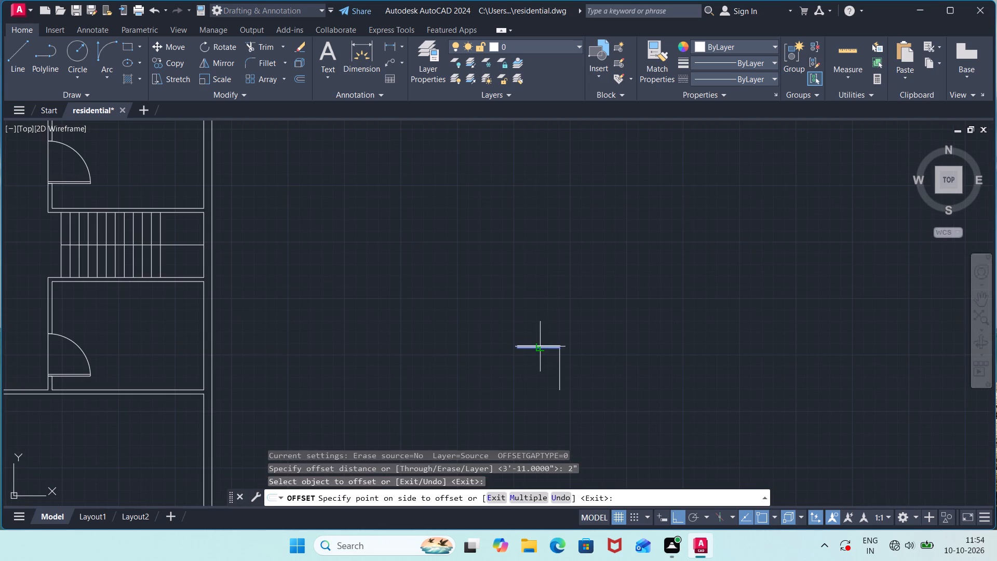
click(541, 377)
Draw the door swing with a Start, End, Direction arc from the leaf's free end to the vertical line's lower end, starting downward.
scroll(541, 364, up, 3)
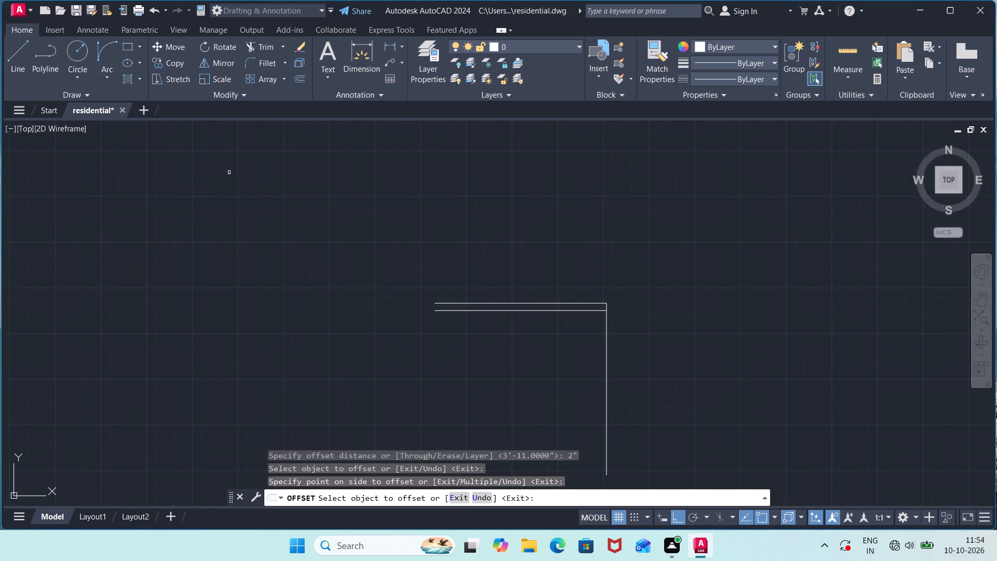
click(100, 70)
click(158, 238)
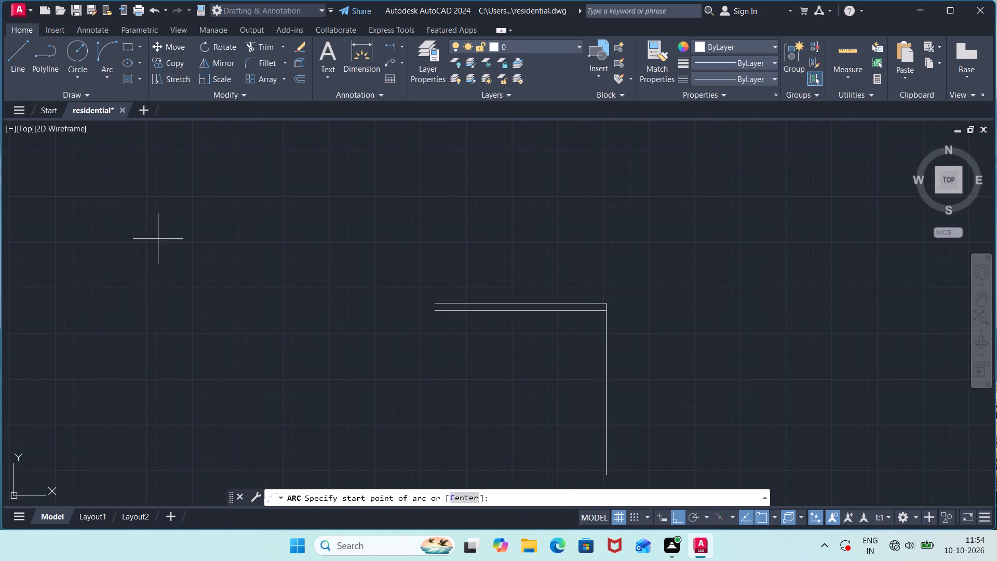
click(429, 303)
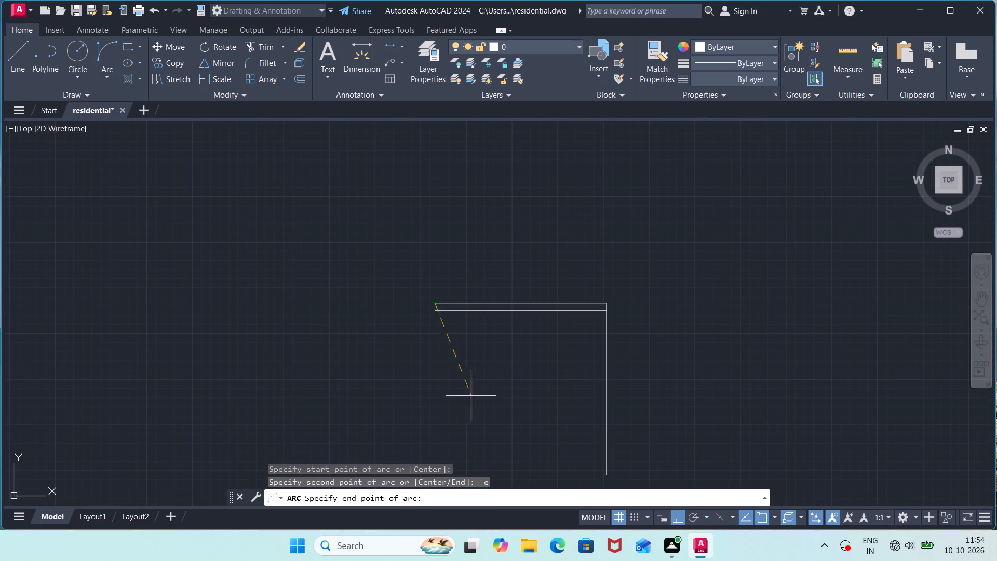
click(605, 478)
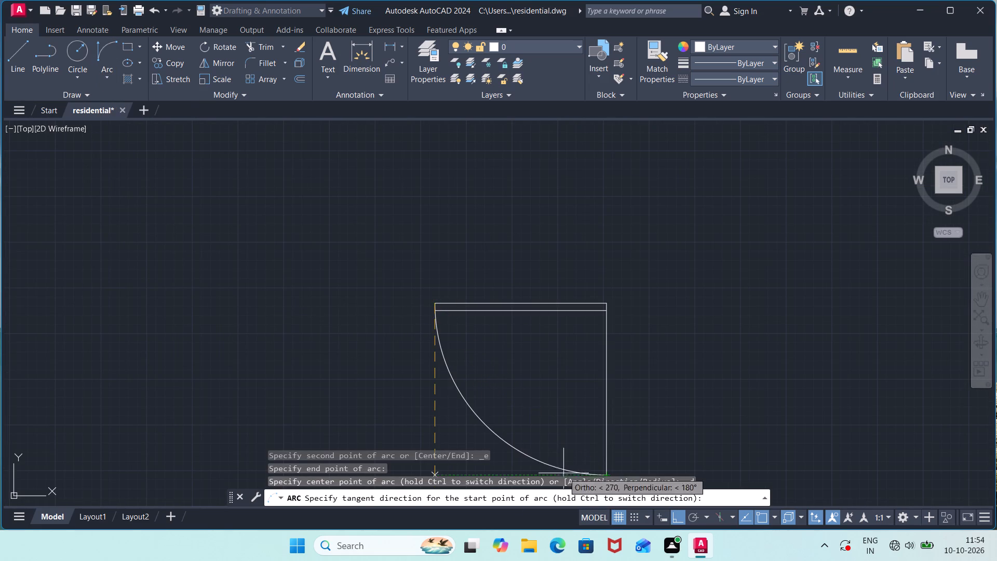
click(446, 428)
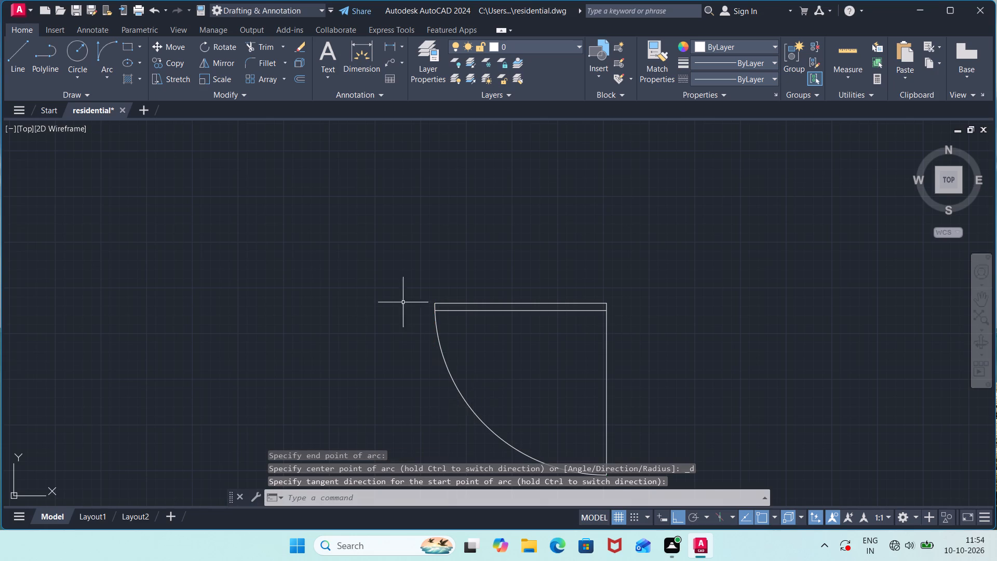
Trim the short end of the leaf's lower line that projects beyond the swing arc.
scroll(420, 295, up, 3)
middle_drag(456, 360, 492, 313)
scroll(456, 360, up, 1)
scroll(490, 313, up, 5)
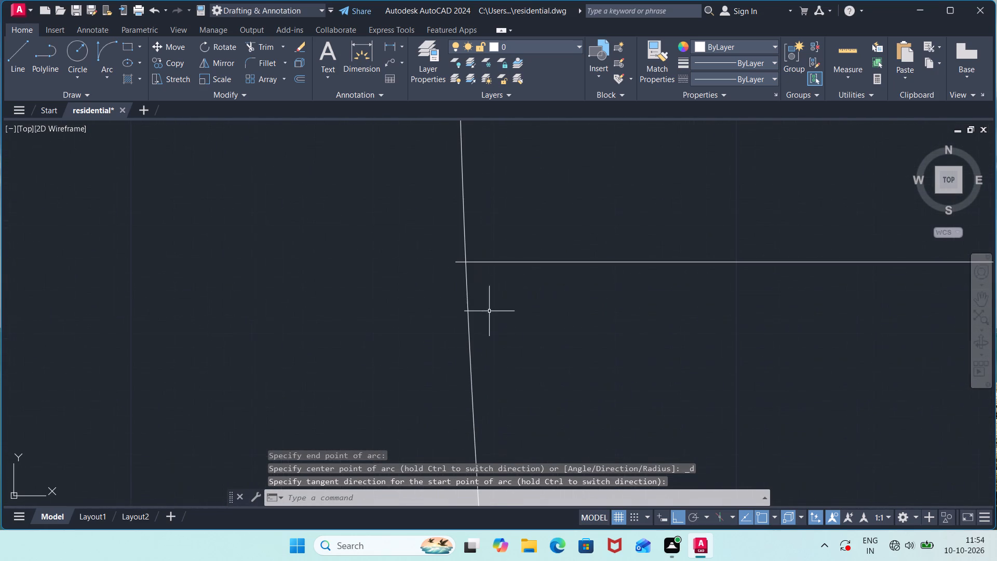
text(tr)
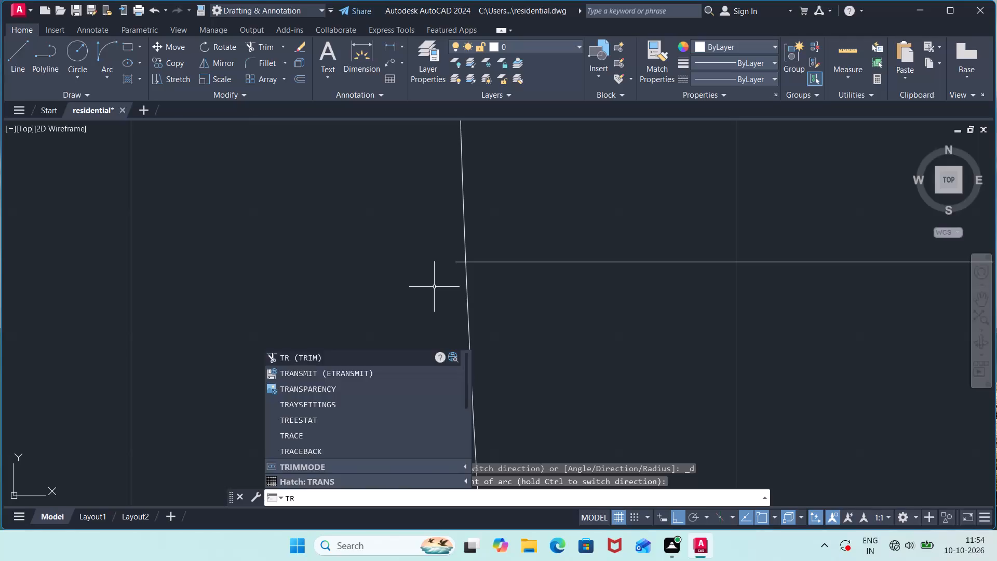
key(Return)
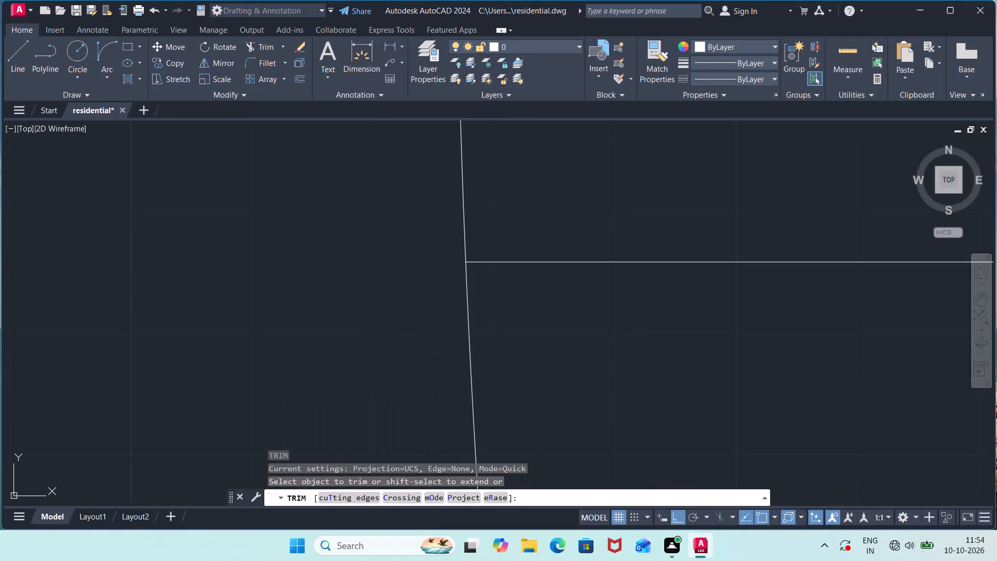
click(460, 262)
scroll(454, 301, down, 5)
scroll(664, 383, down, 4)
middle_drag(667, 388, 502, 220)
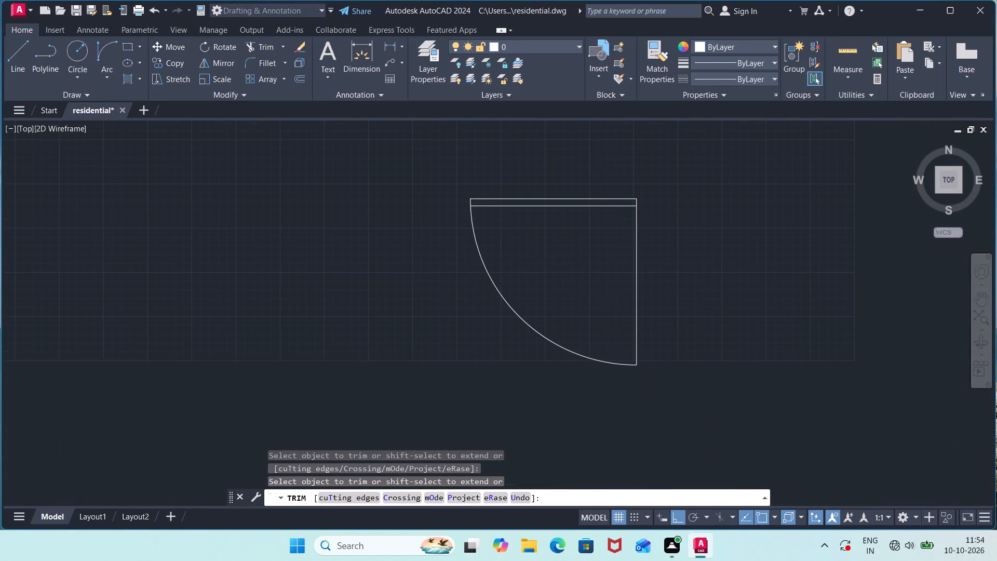
key(Escape)
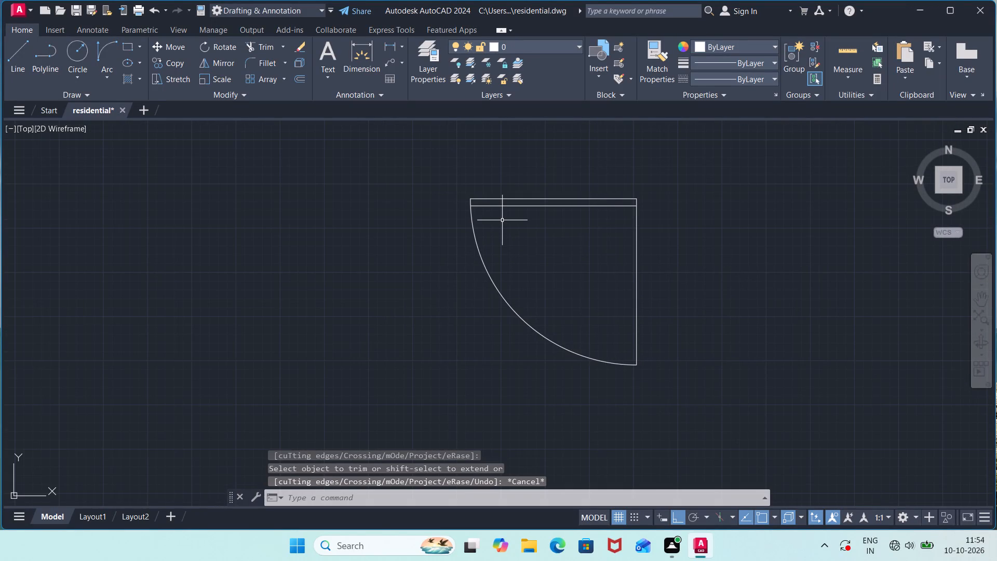
Move the whole door symbol by its upper hinge corner to the right end of the partition opening's upper jamb.
click(694, 153)
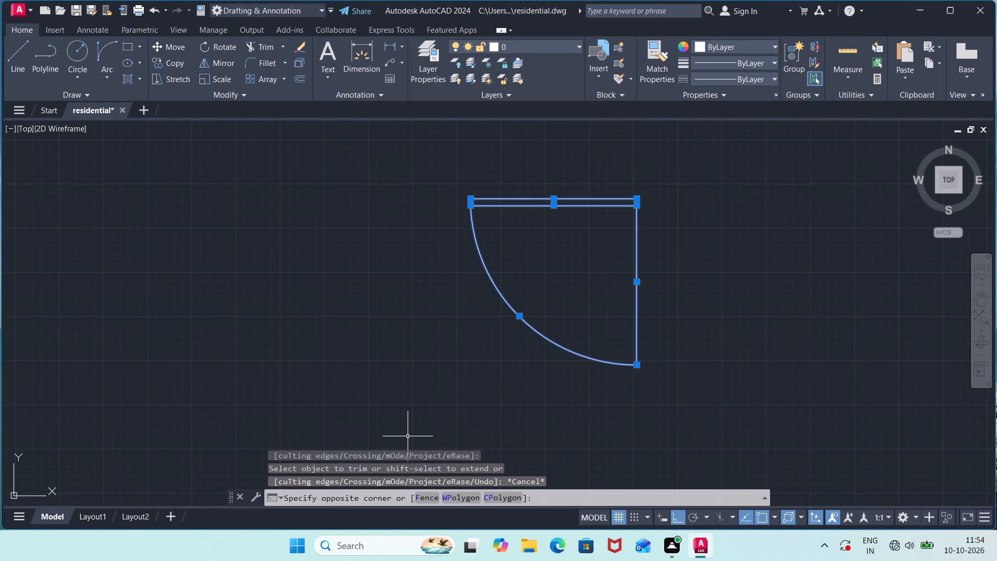
click(408, 436)
key(m)
key(Return)
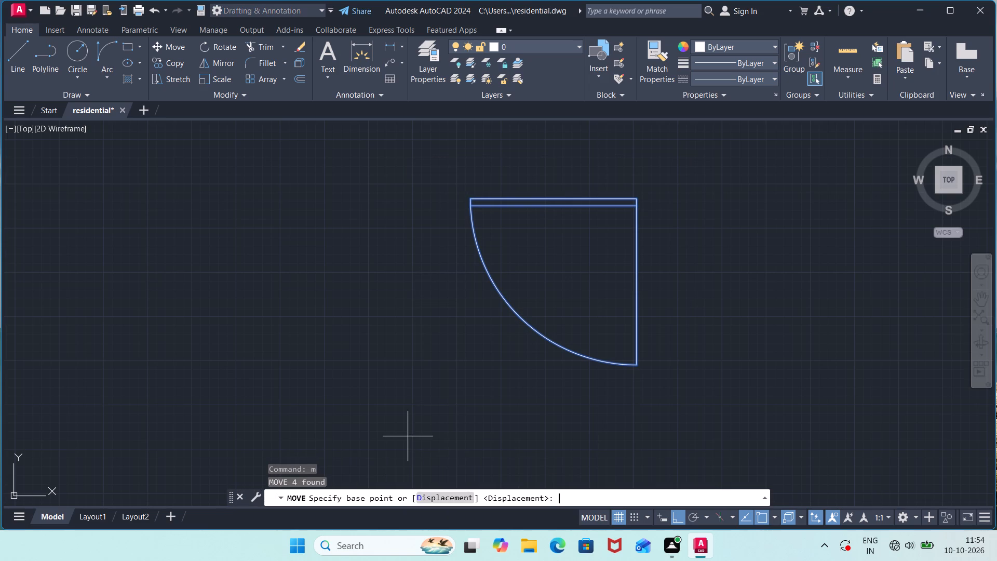
click(639, 197)
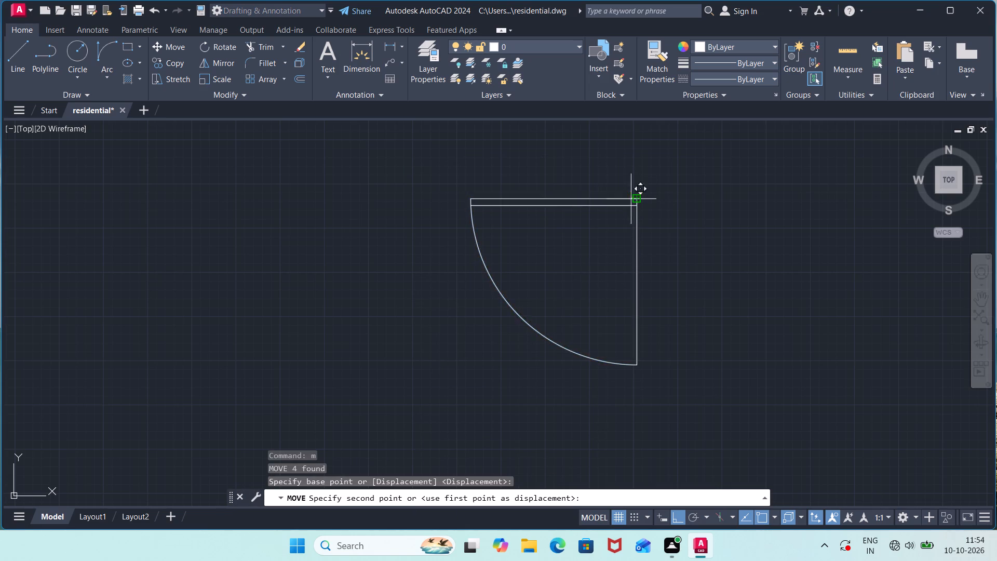
scroll(399, 264, down, 2)
middle_drag(399, 264, 632, 249)
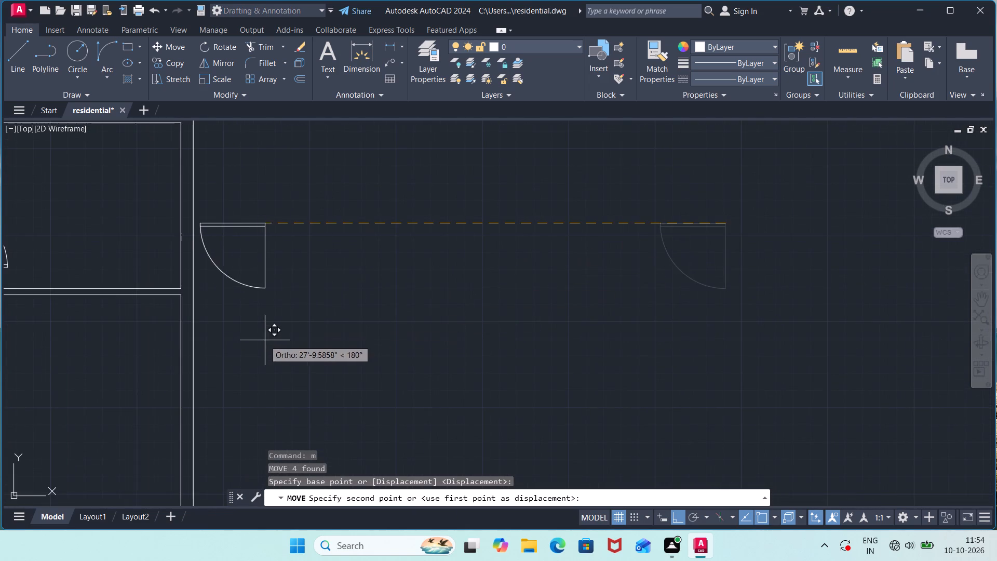
middle_drag(261, 342, 611, 212)
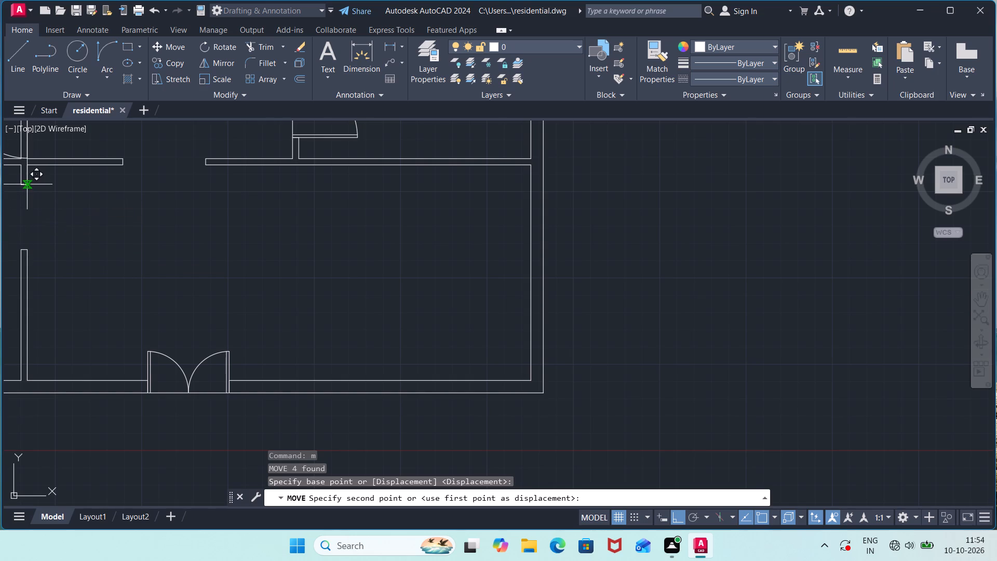
middle_drag(27, 184, 294, 260)
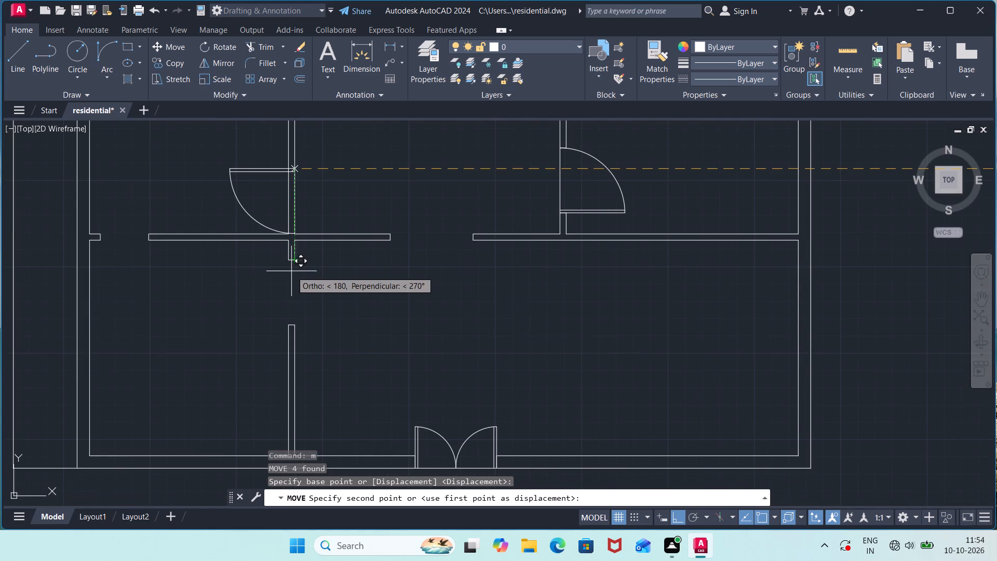
scroll(291, 272, up, 3)
click(294, 225)
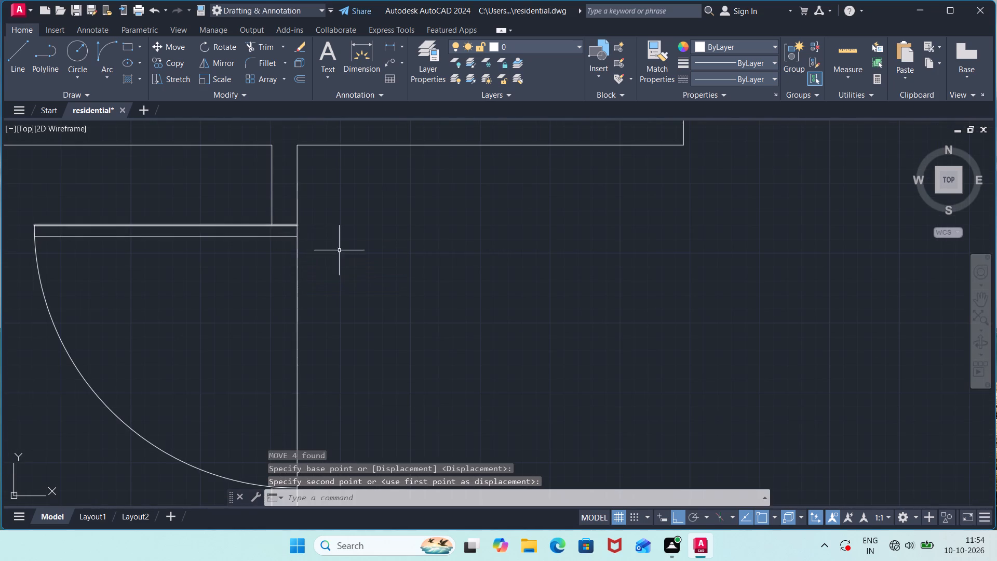
Draw two connected 2'11" lines in the empty area east of the plan, one going left and one going up.
scroll(395, 272, down, 3)
scroll(603, 304, down, 1)
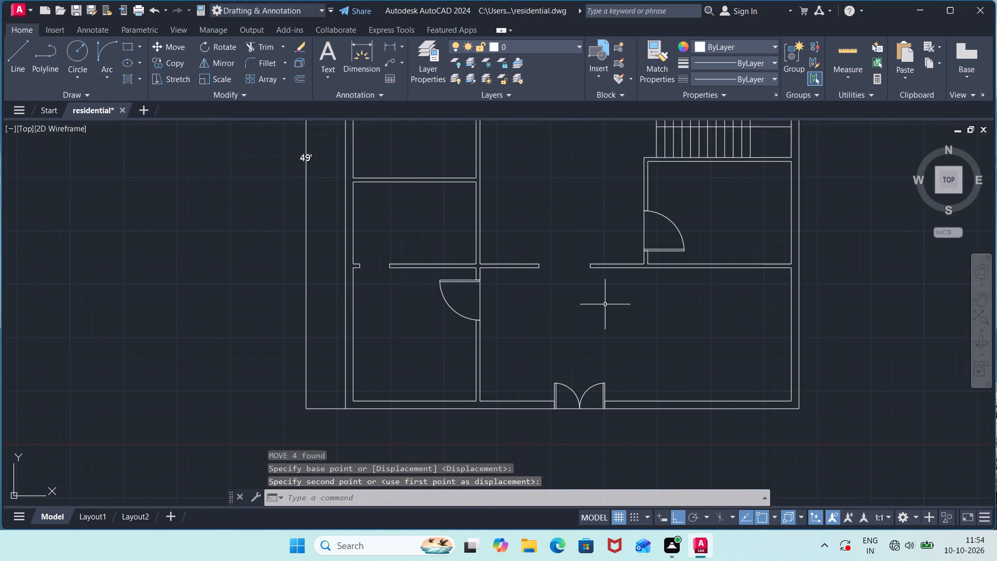
middle_drag(605, 304, 412, 320)
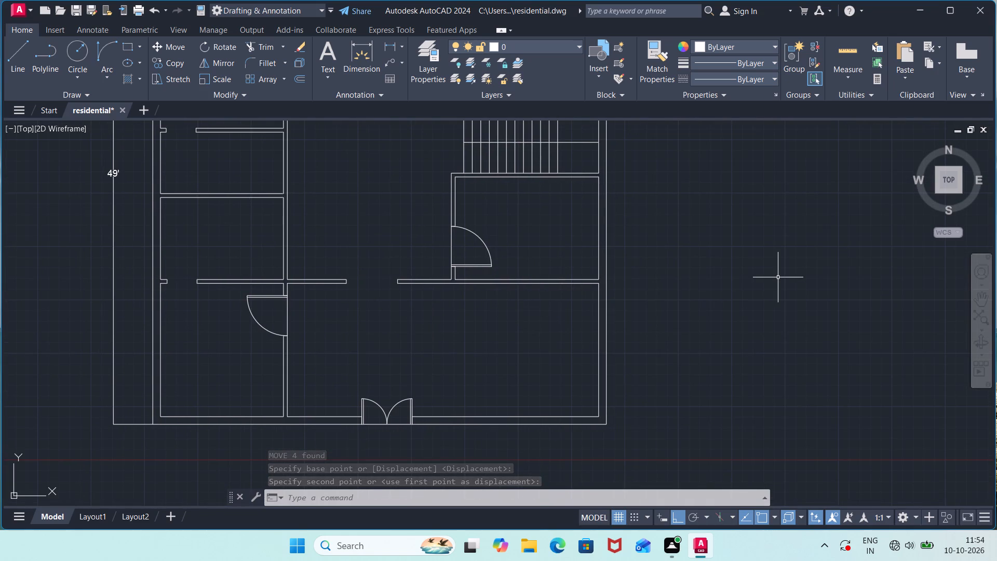
key(l)
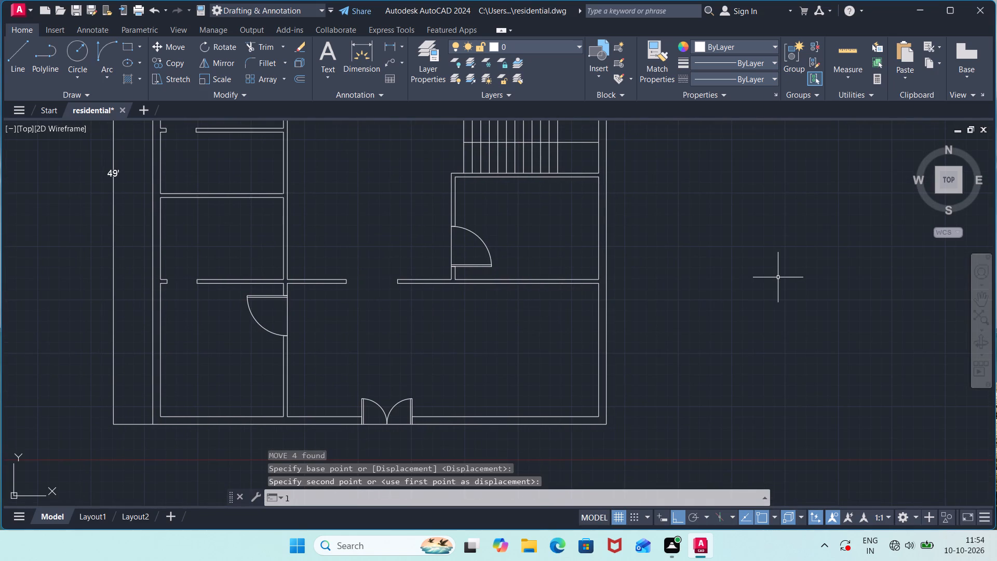
key(Return)
click(759, 323)
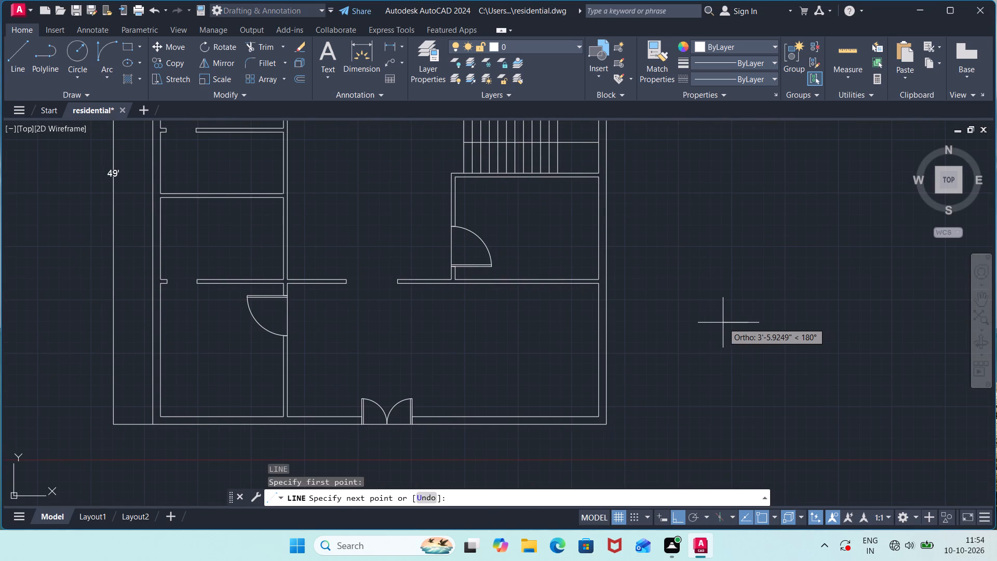
text(2'11")
key(Return)
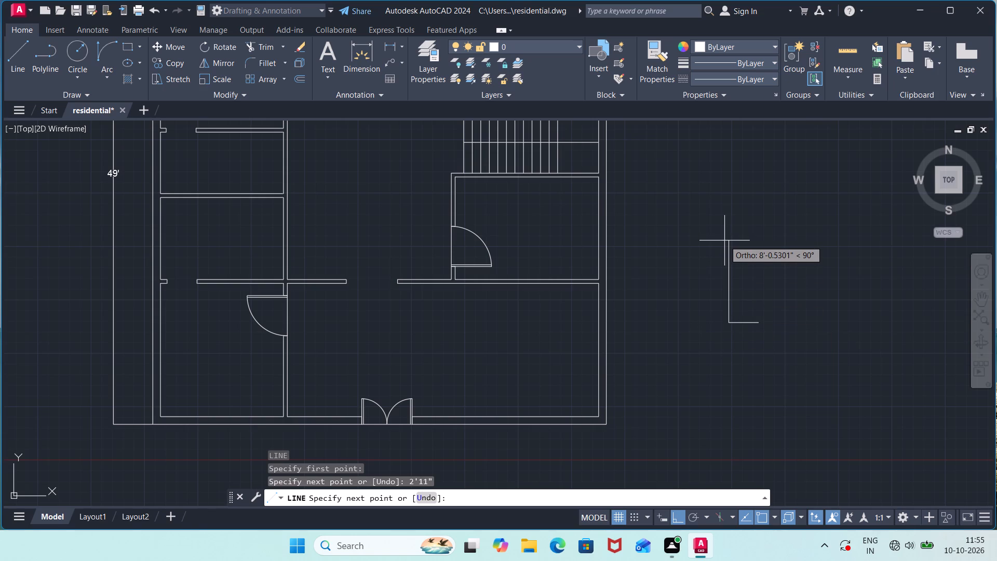
text(2'11")
key(Return)
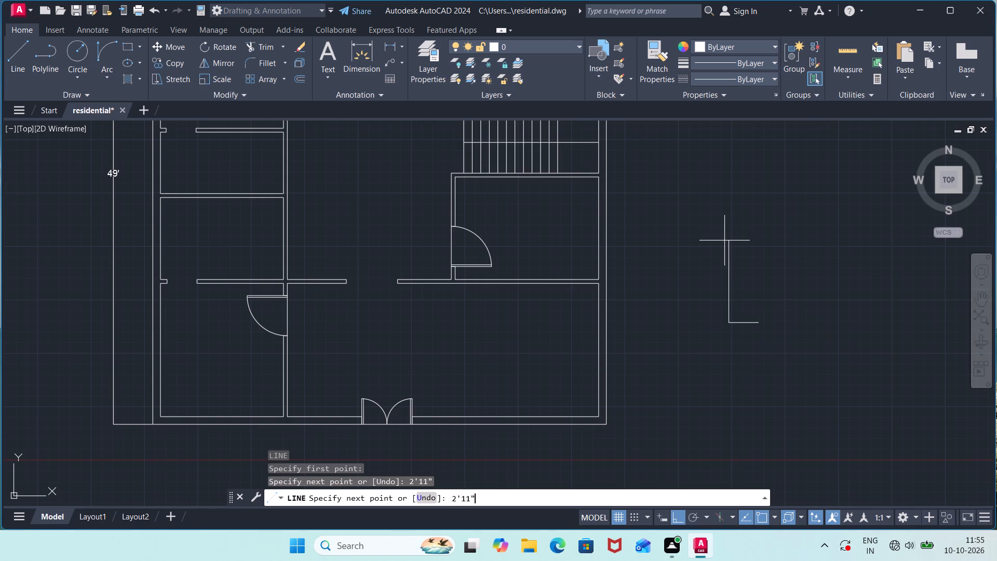
key(Escape)
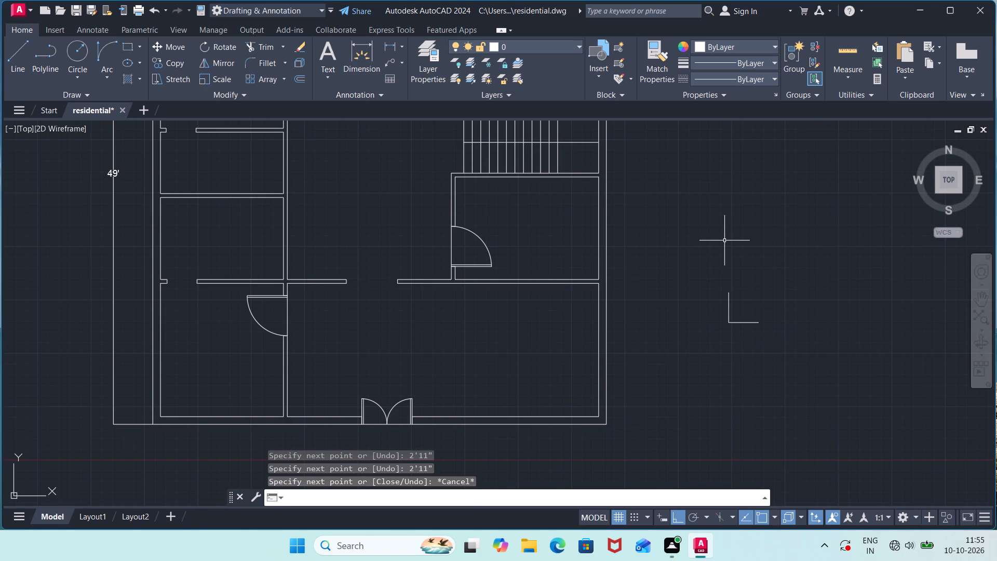
Draw a second pair of connected 2'11" lines above the first pair, one going left and one going up.
key(l)
key(Return)
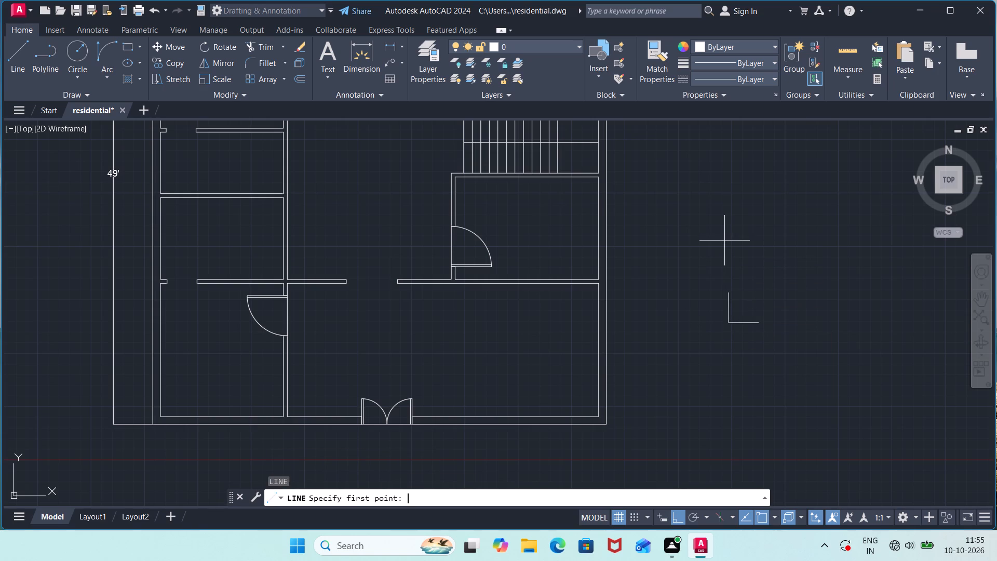
click(765, 265)
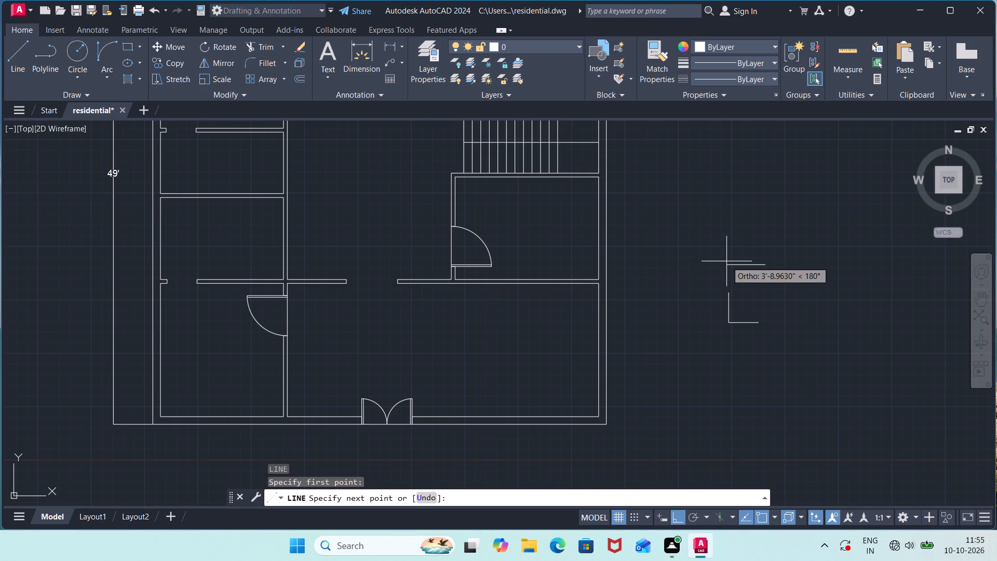
text(2'11")
key(Return)
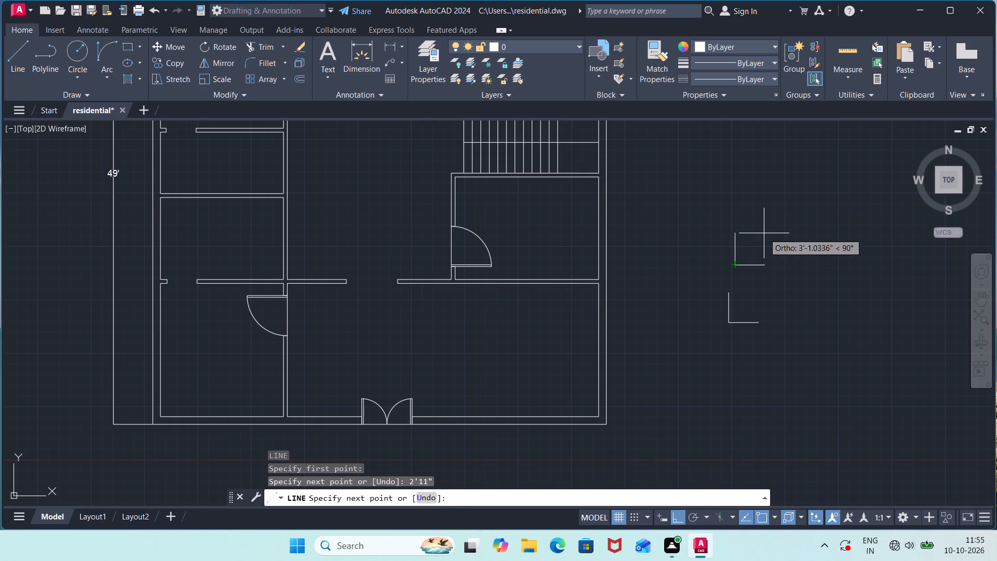
text(2'11")
key(Return)
key(Escape)
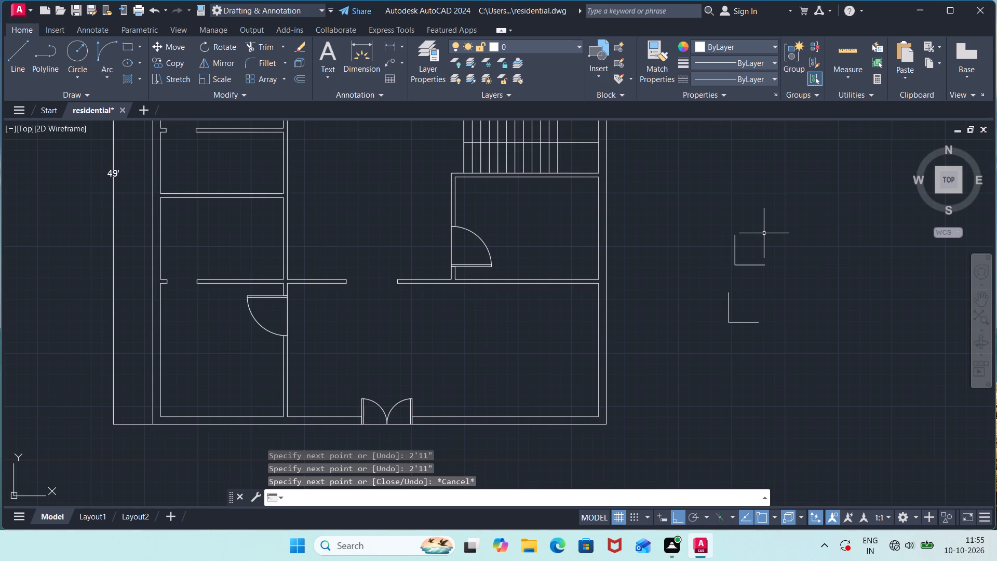
Offset the vertical line of both L-shaped pairs 2" toward the inside to form the door leaves.
text(off)
key(Return)
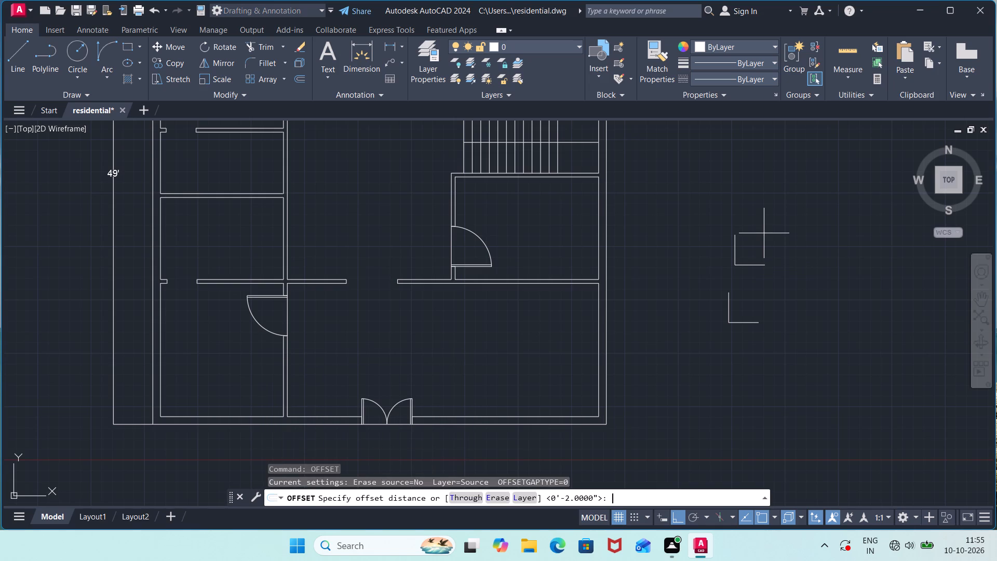
text(2")
key(Return)
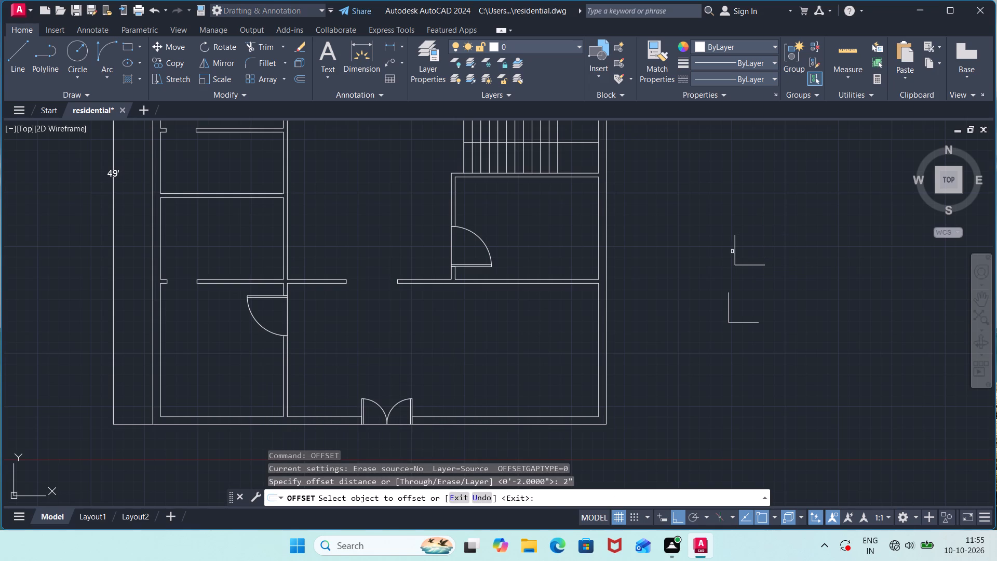
click(735, 253)
click(746, 251)
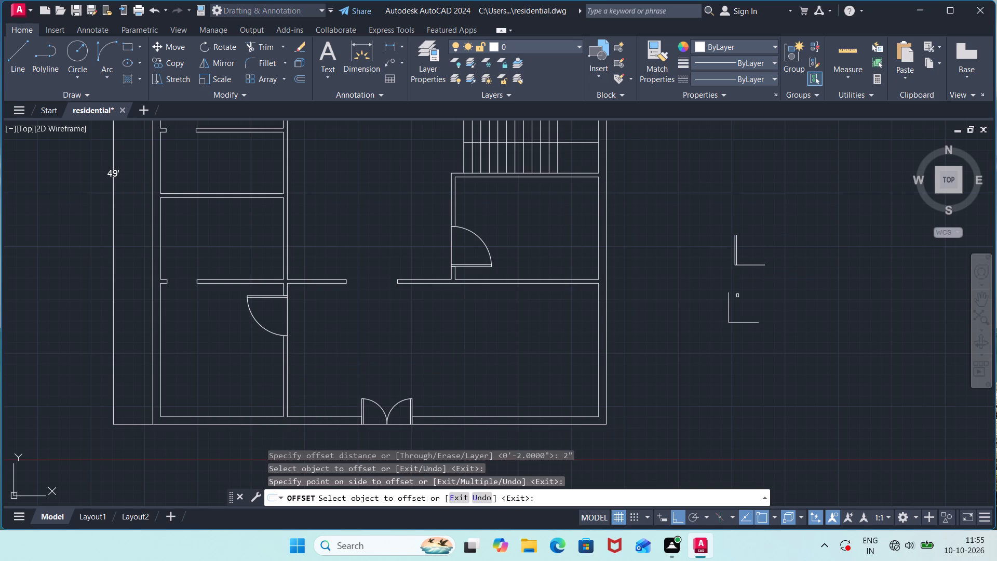
click(730, 306)
click(747, 305)
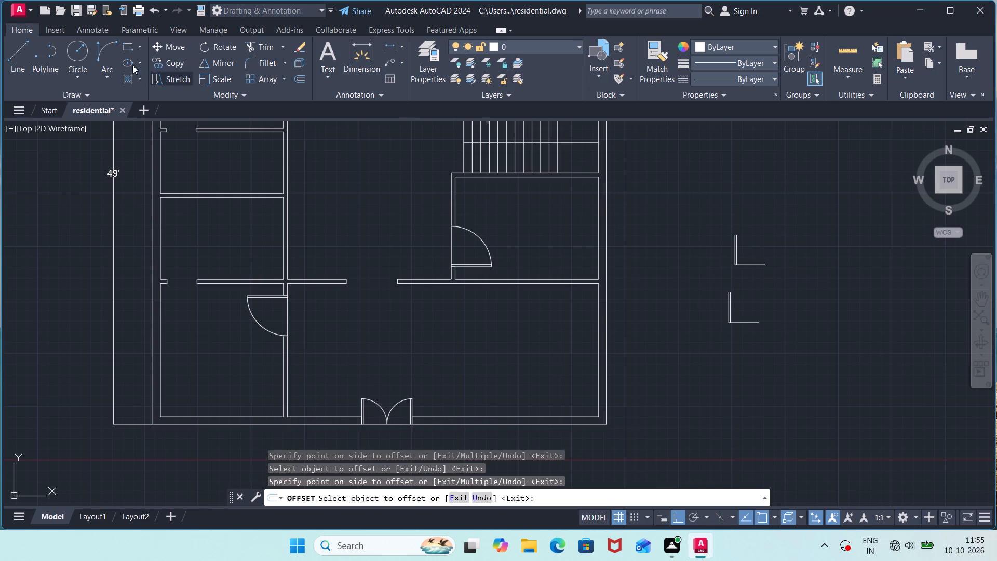
Draw the upper symbol's swing with a Start, End, Direction arc from the outer leaf line's top to the horizontal line's free end.
click(100, 68)
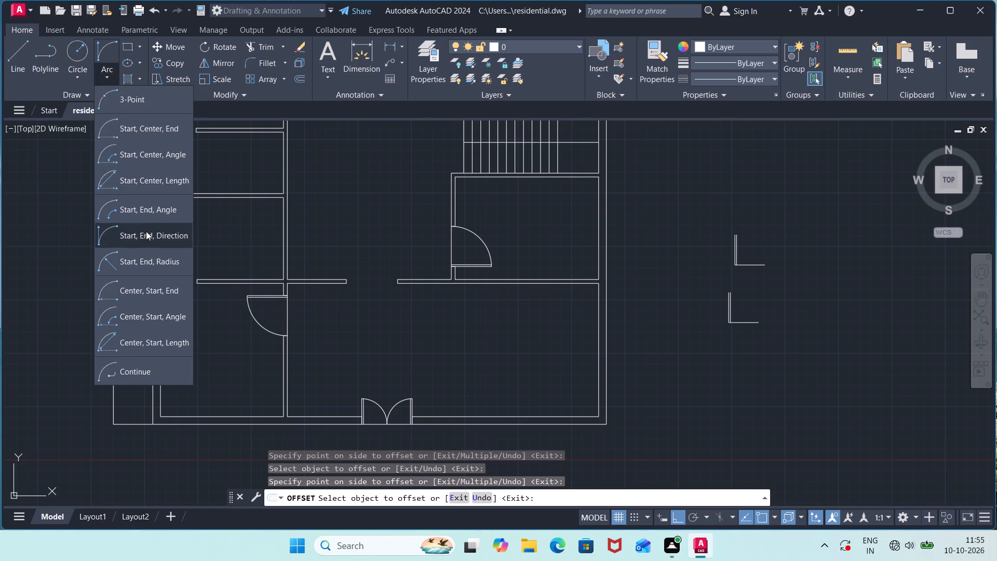
click(146, 231)
scroll(757, 239, up, 2)
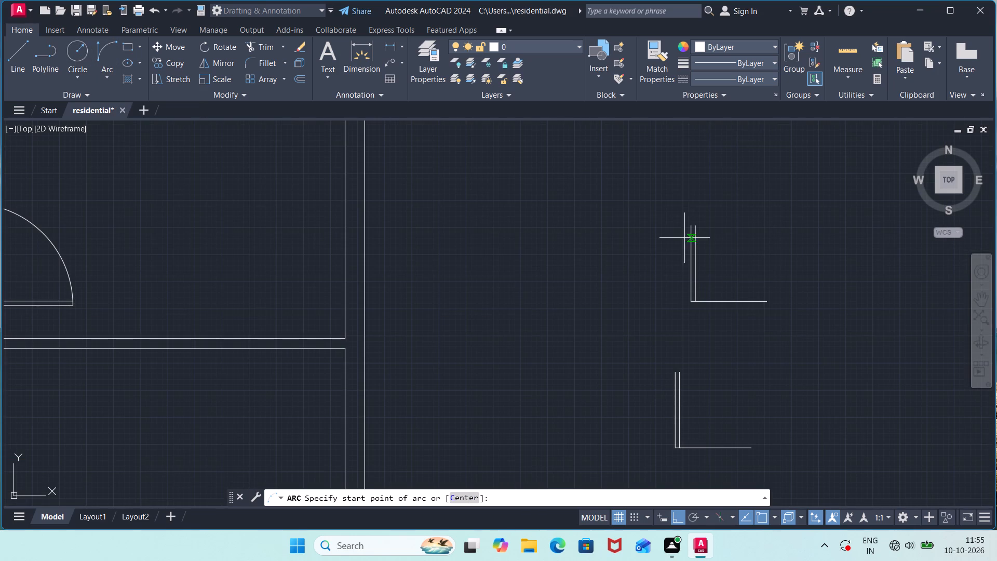
click(691, 225)
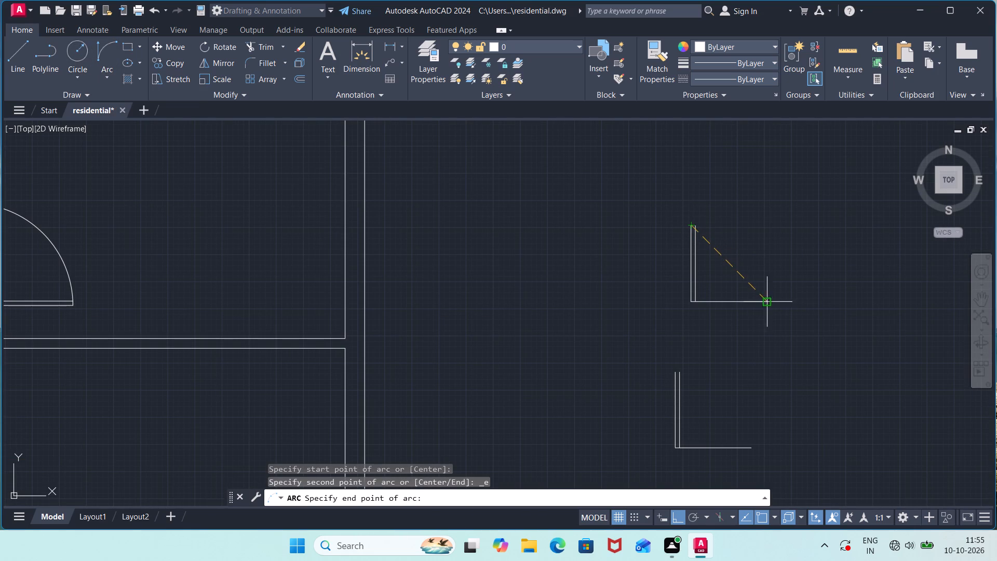
click(764, 298)
click(779, 262)
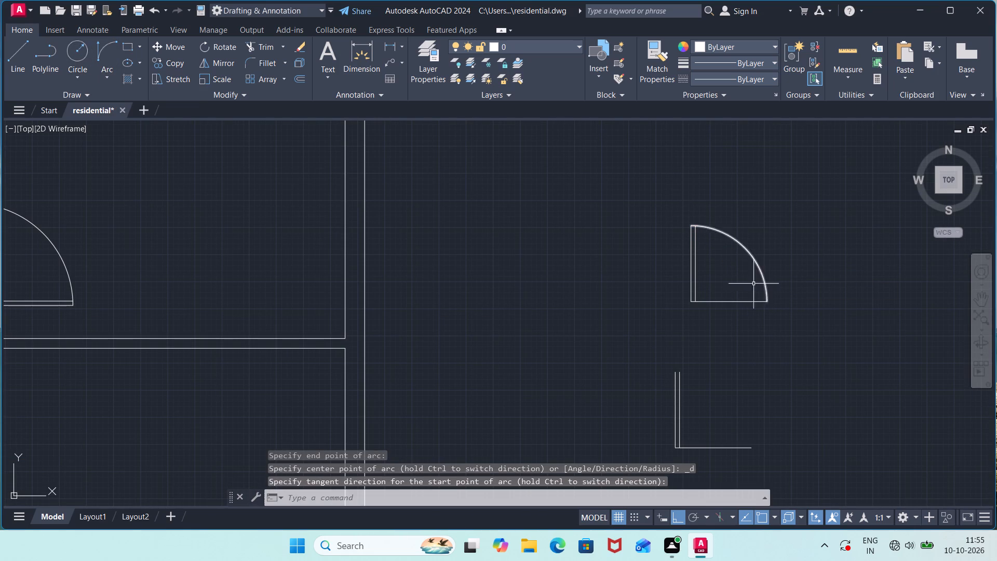
Draw the lower symbol's swing with a Start, End, Direction arc from the outer leaf line's top to the horizontal line's free end.
click(104, 75)
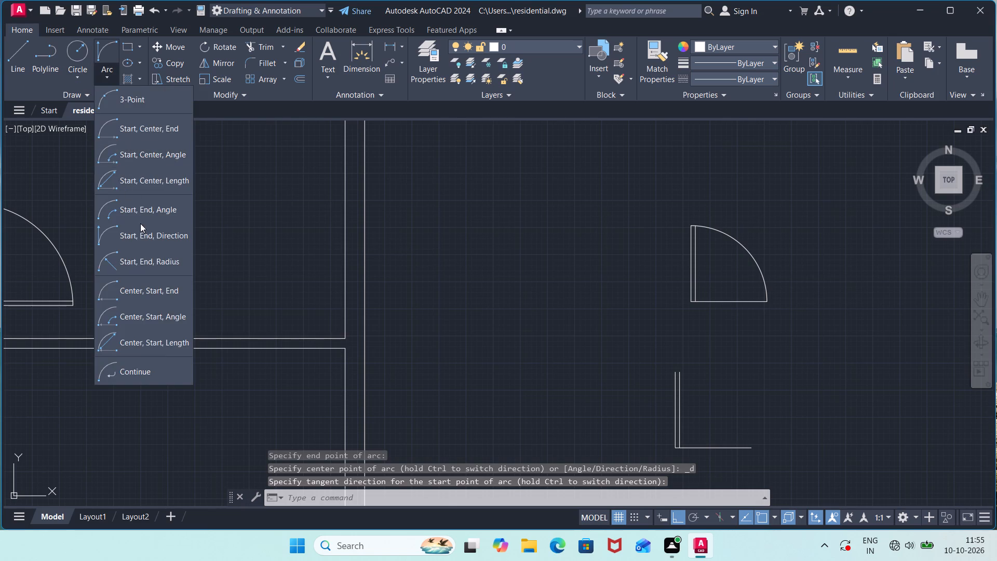
click(143, 231)
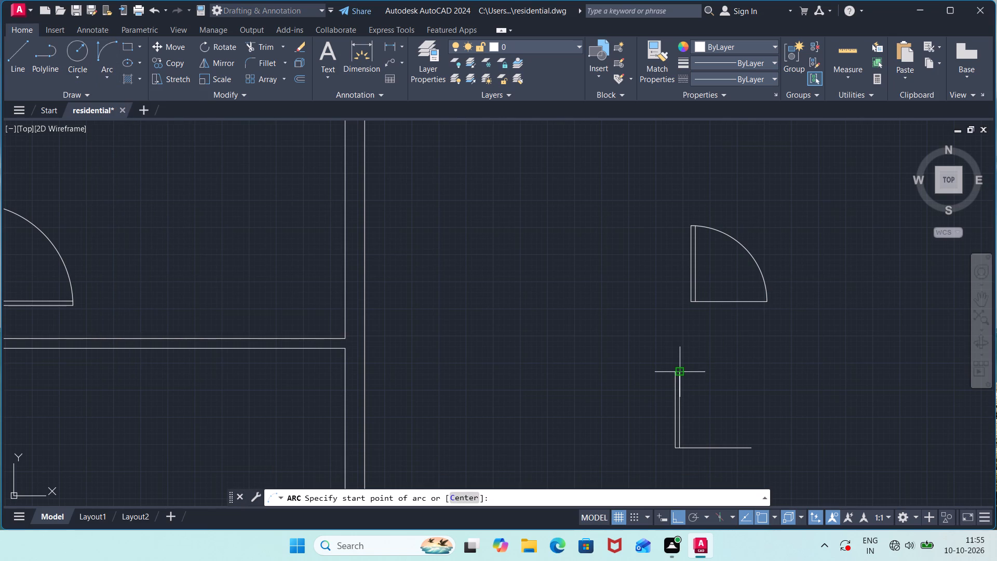
click(675, 373)
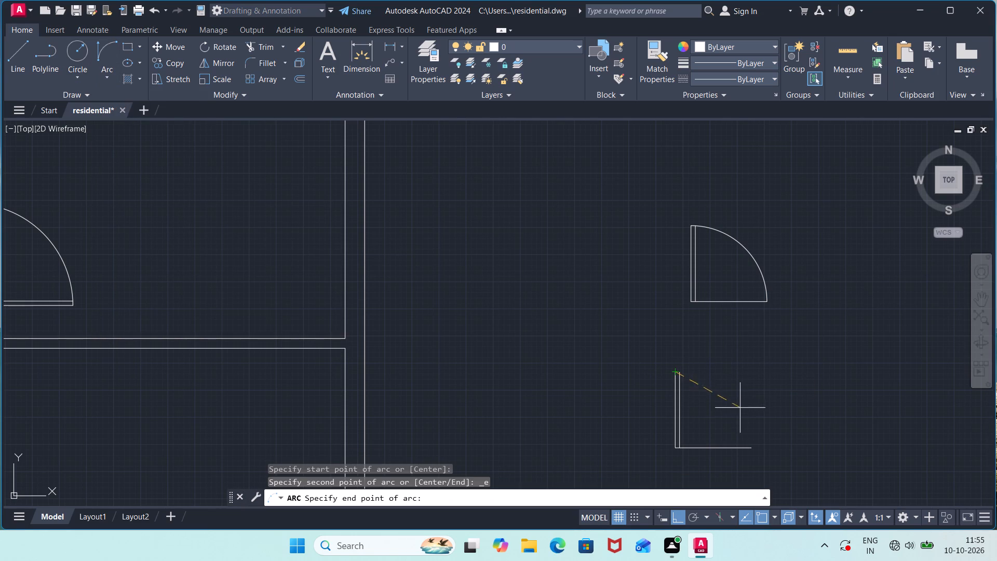
click(752, 448)
click(773, 398)
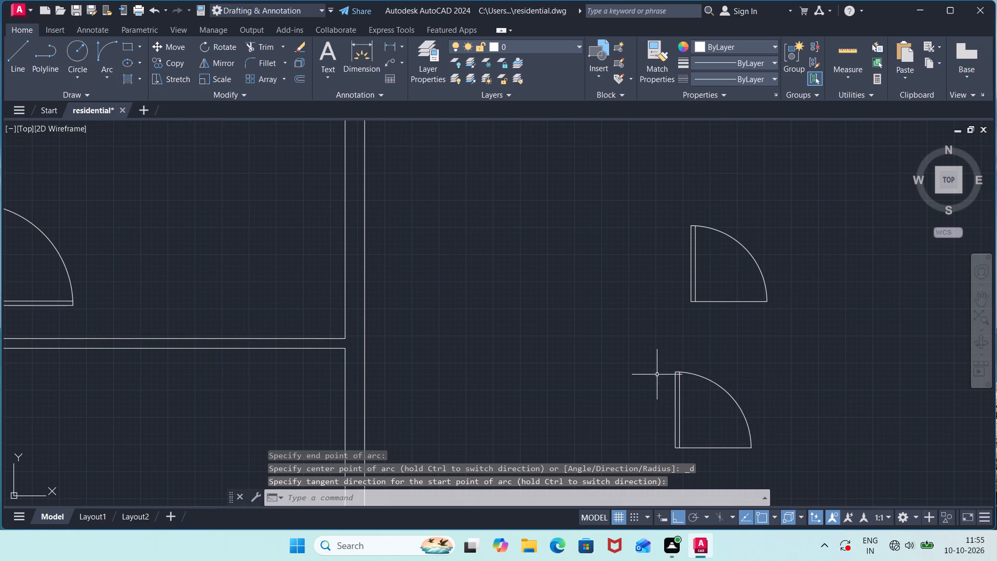
Trim the short end of the lower symbol's inner leaf line that projects beyond the swing arc.
scroll(657, 370, up, 4)
middle_drag(787, 352, 790, 338)
scroll(787, 352, up, 2)
middle_drag(738, 395, 659, 184)
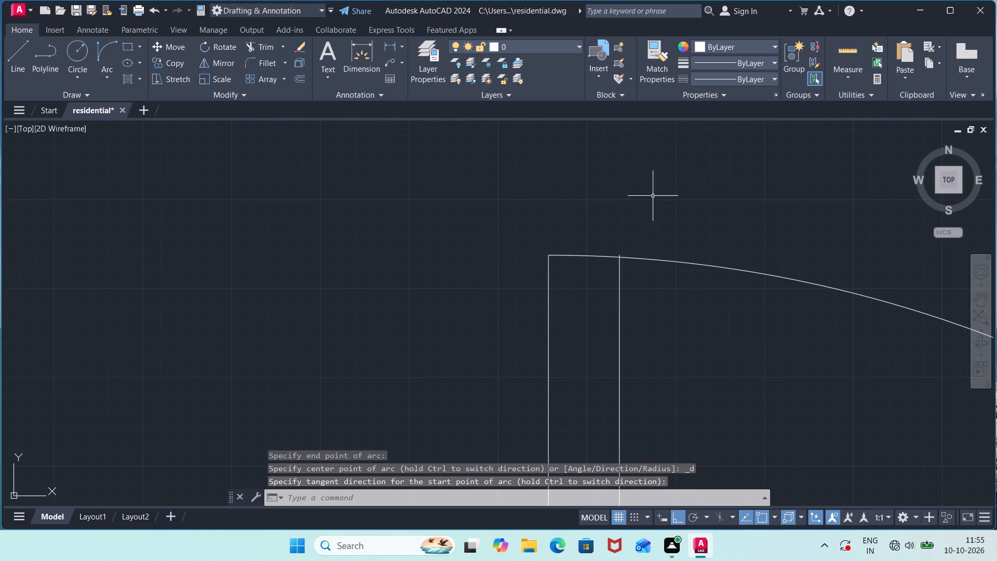
scroll(642, 241, up, 2)
text(tr)
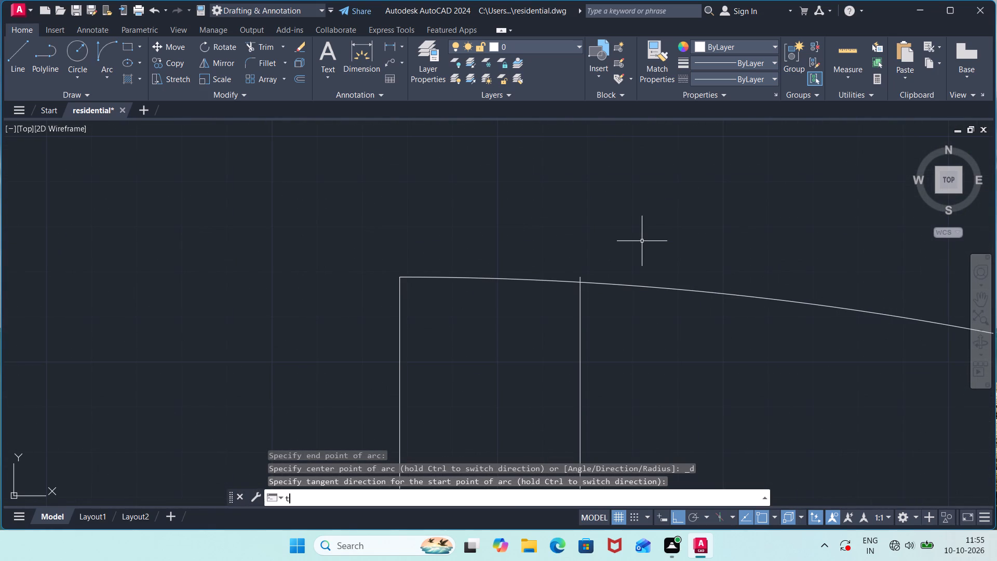
key(Return)
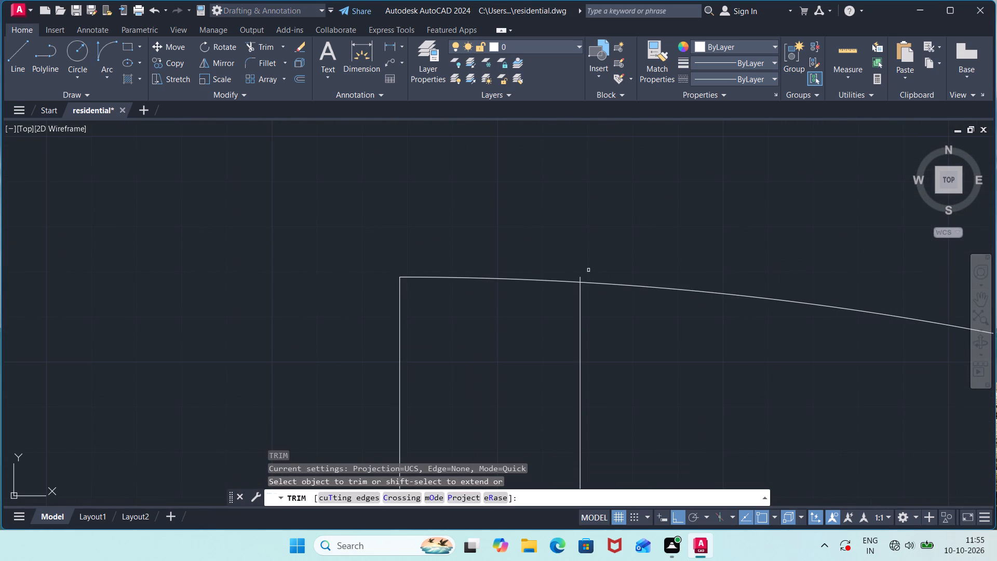
click(580, 277)
Trim the short end of the upper symbol's inner leaf line that projects beyond its swing arc.
scroll(614, 231, down, 3)
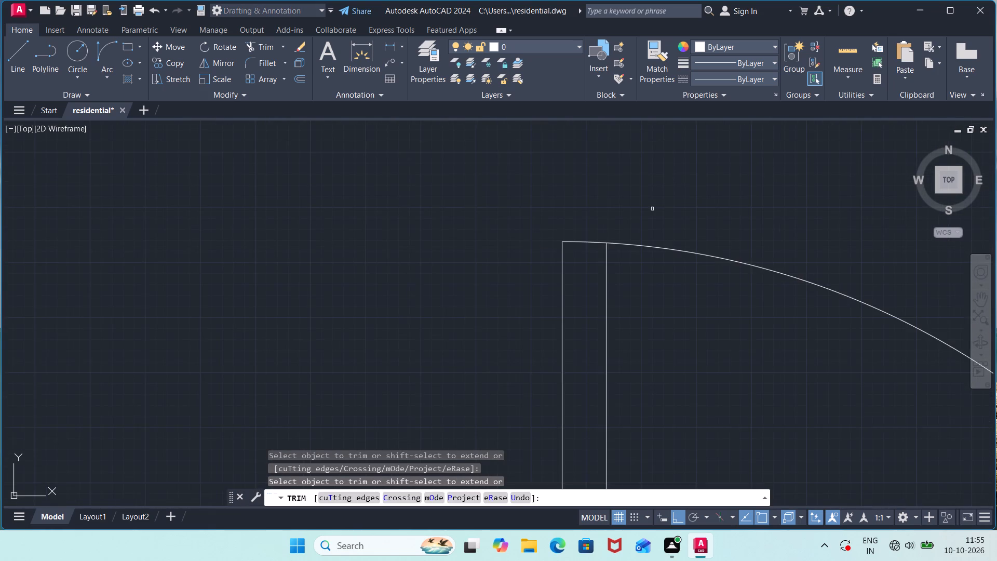
middle_drag(658, 202, 631, 372)
scroll(631, 372, down, 3)
scroll(660, 284, down, 2)
middle_drag(666, 282, 667, 329)
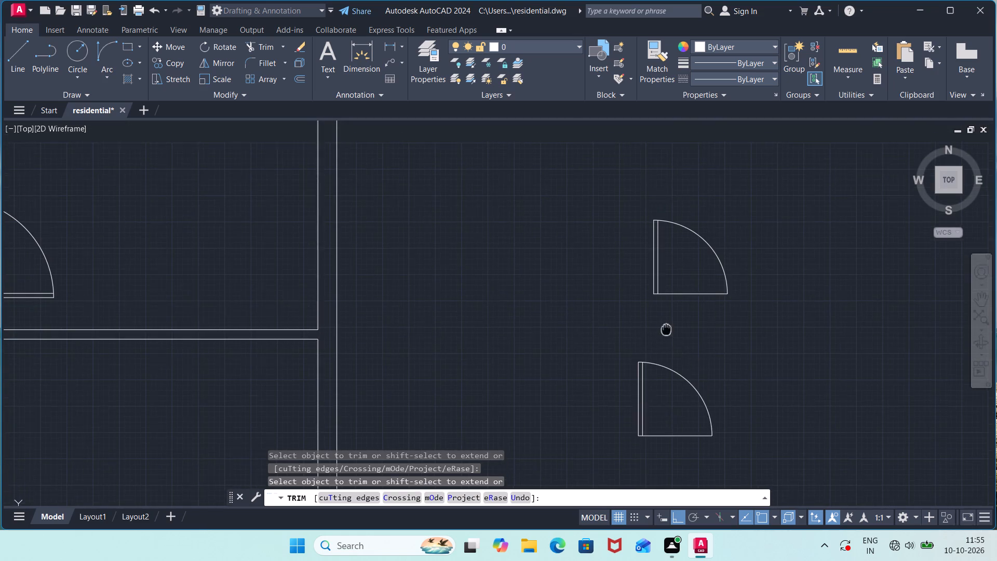
middle_drag(667, 329, 667, 329)
scroll(672, 208, up, 3)
scroll(630, 237, up, 3)
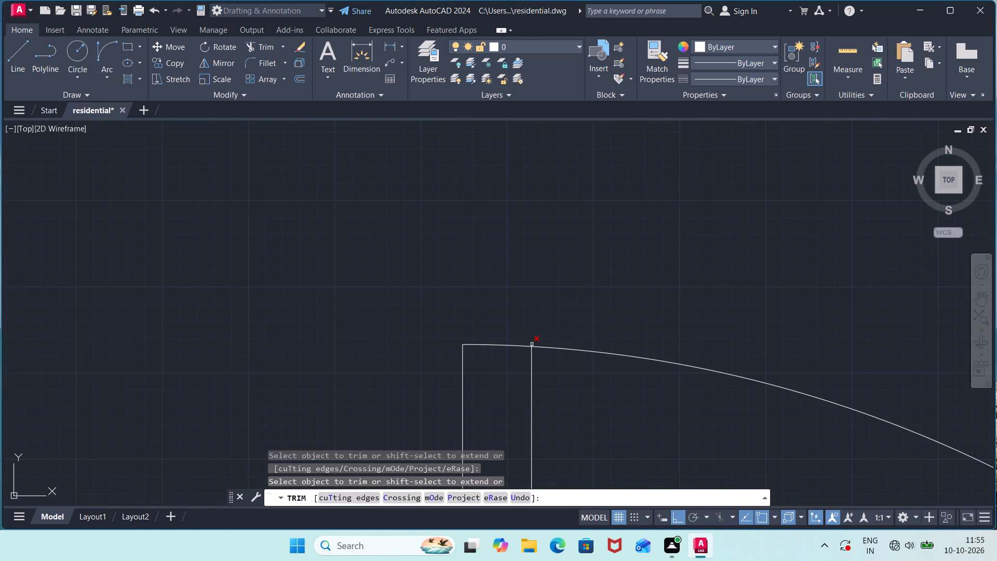
click(532, 344)
scroll(560, 313, down, 4)
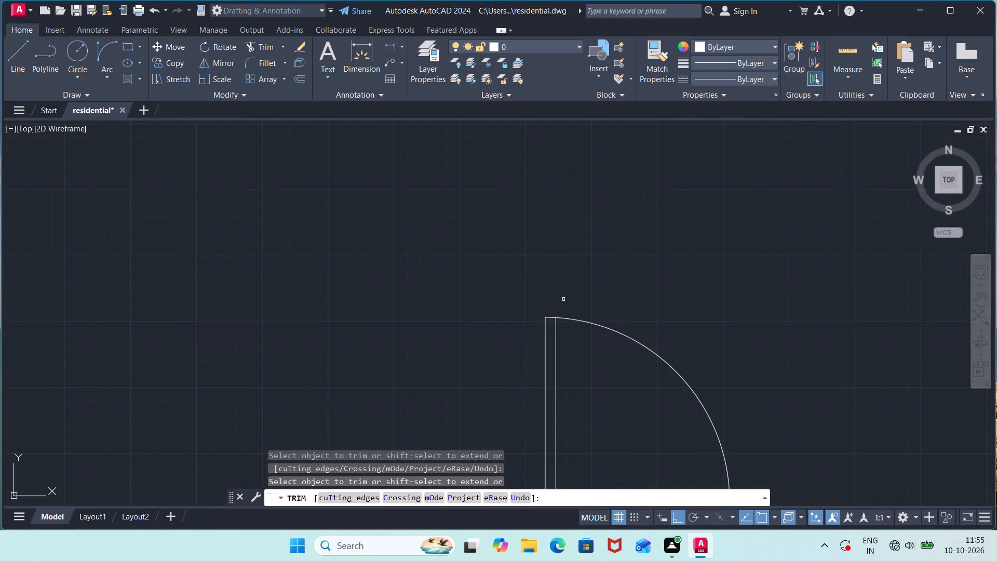
key(Escape)
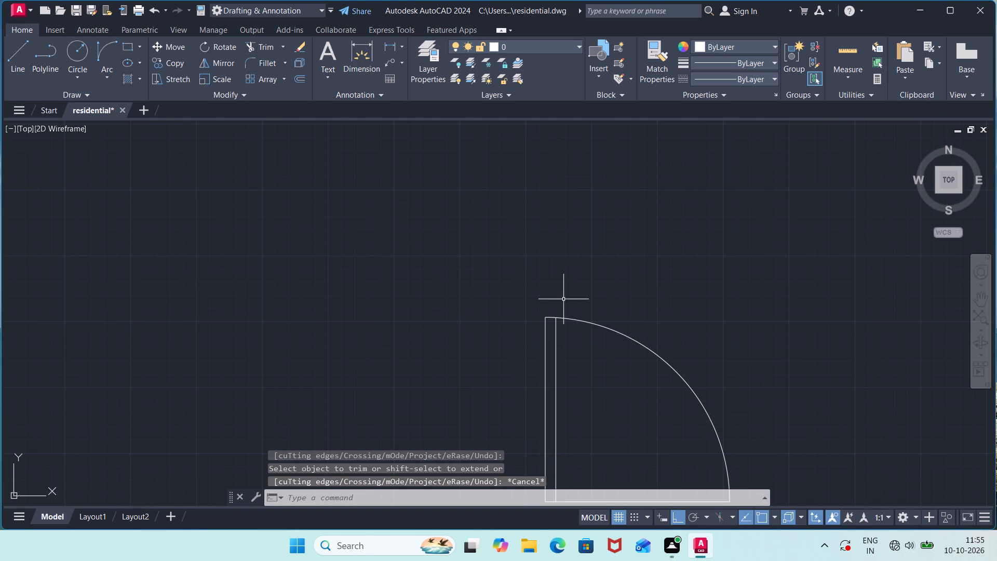
Move the lower door symbol by its hinge corner to the lower end of the west jamb in the southwest rooms' partition opening.
scroll(640, 306, down, 1)
scroll(715, 335, down, 1)
middle_drag(722, 352, 705, 208)
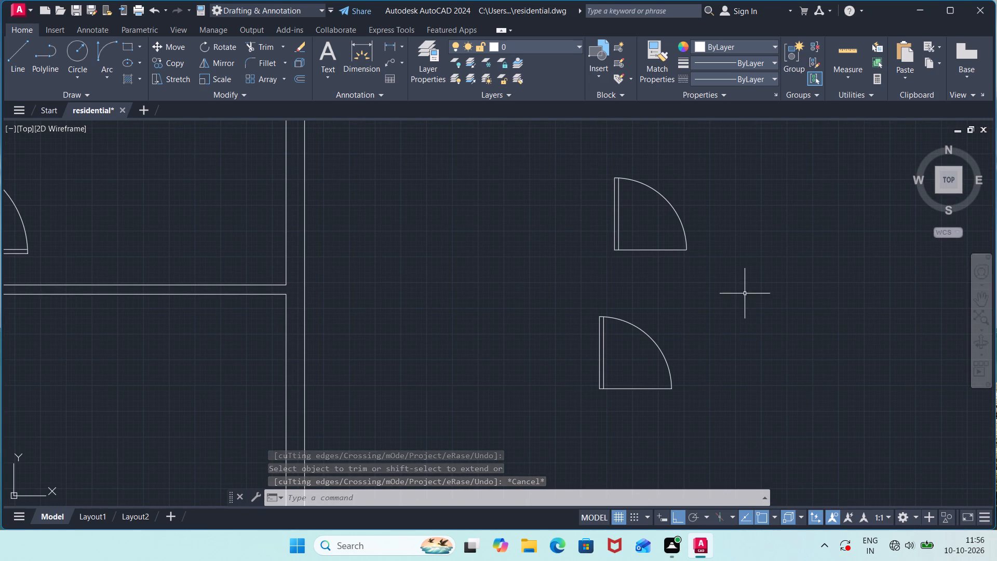
click(745, 293)
click(547, 419)
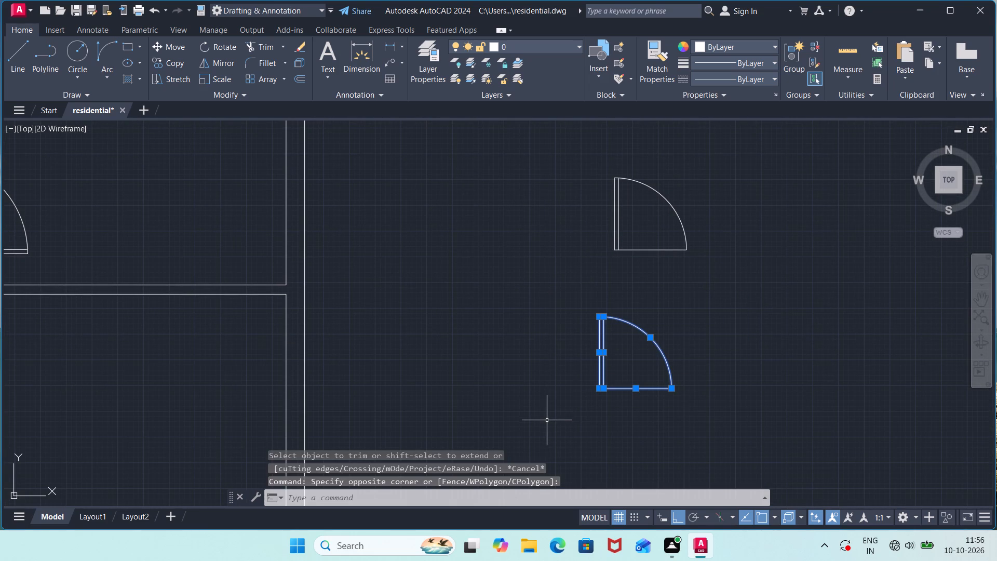
key(m)
key(Return)
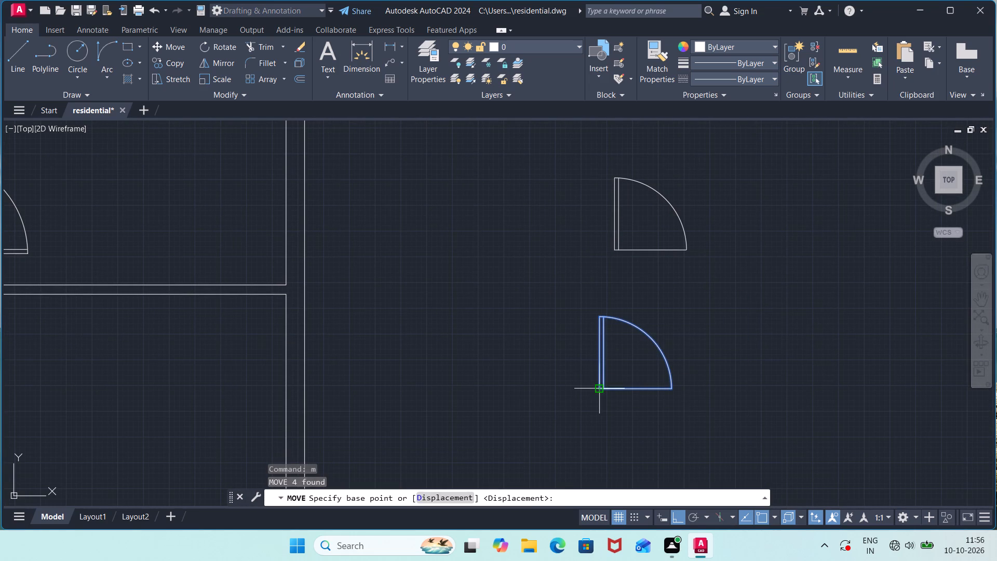
click(600, 389)
scroll(0, 389, down, 2)
middle_drag(38, 382, 306, 367)
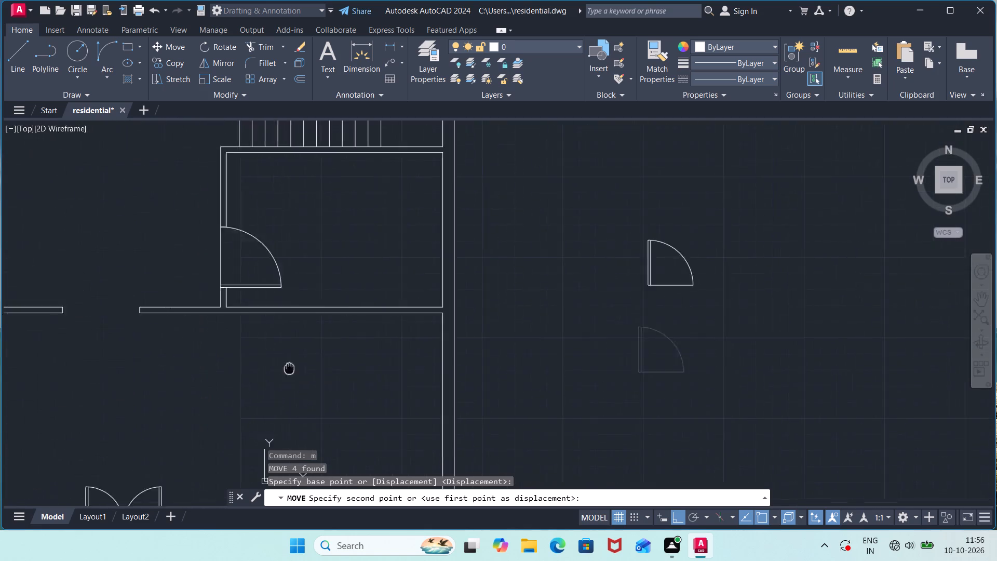
middle_drag(306, 367, 692, 359)
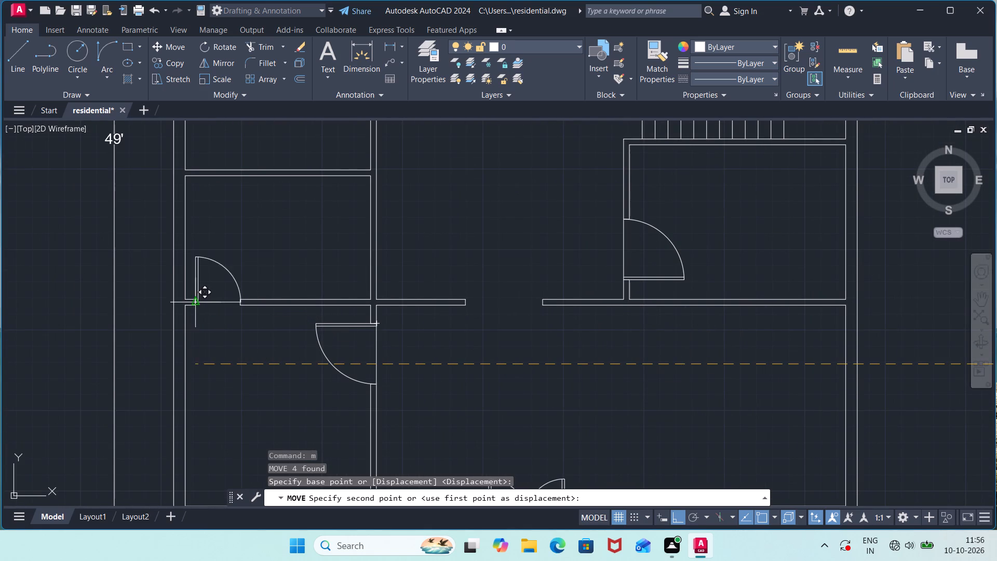
scroll(195, 306, up, 2)
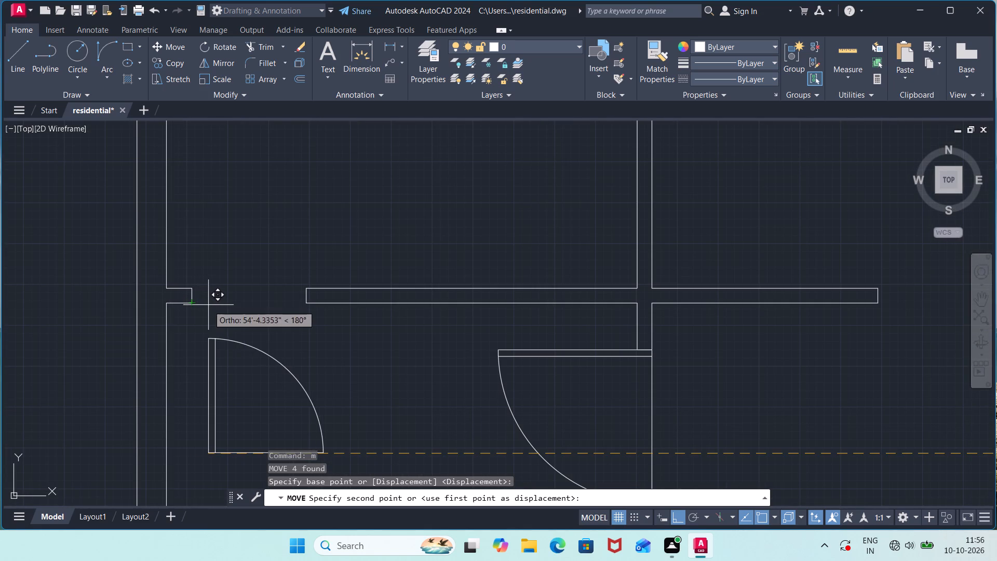
click(194, 301)
scroll(505, 323, down, 4)
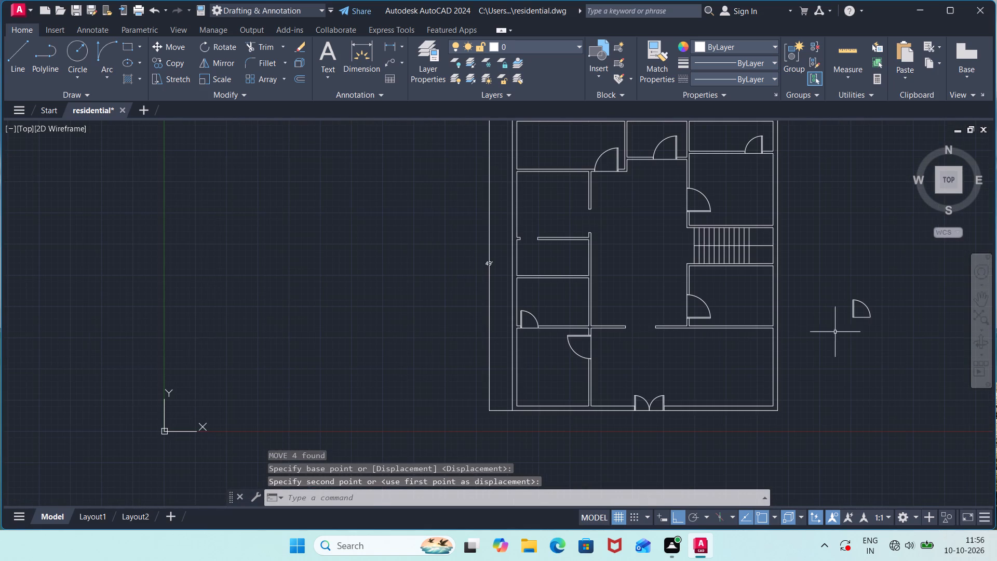
Move the remaining loose door symbol by its hinge corner to the lower end of the west jamb in the upper west partition opening.
click(891, 285)
click(840, 356)
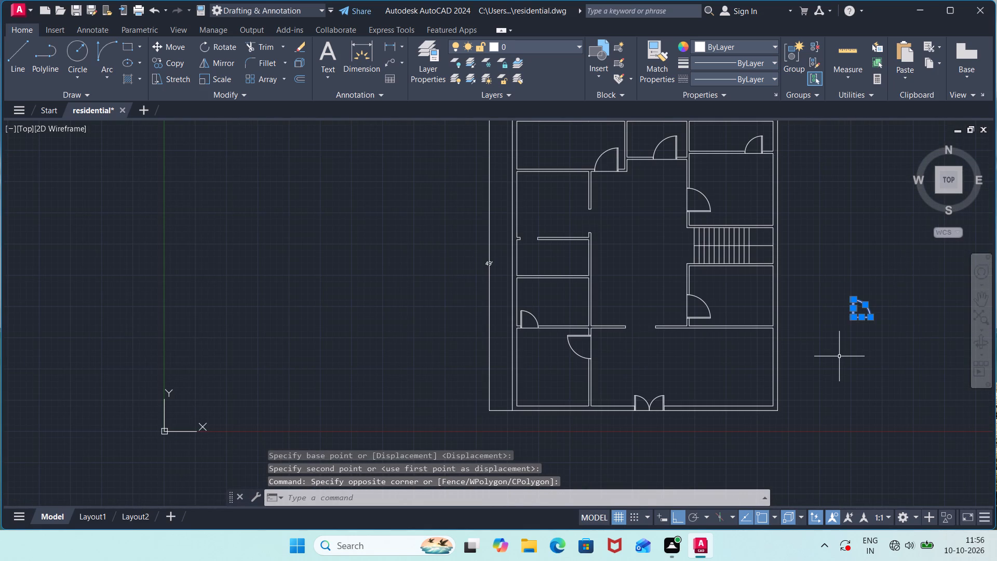
key(m)
key(Return)
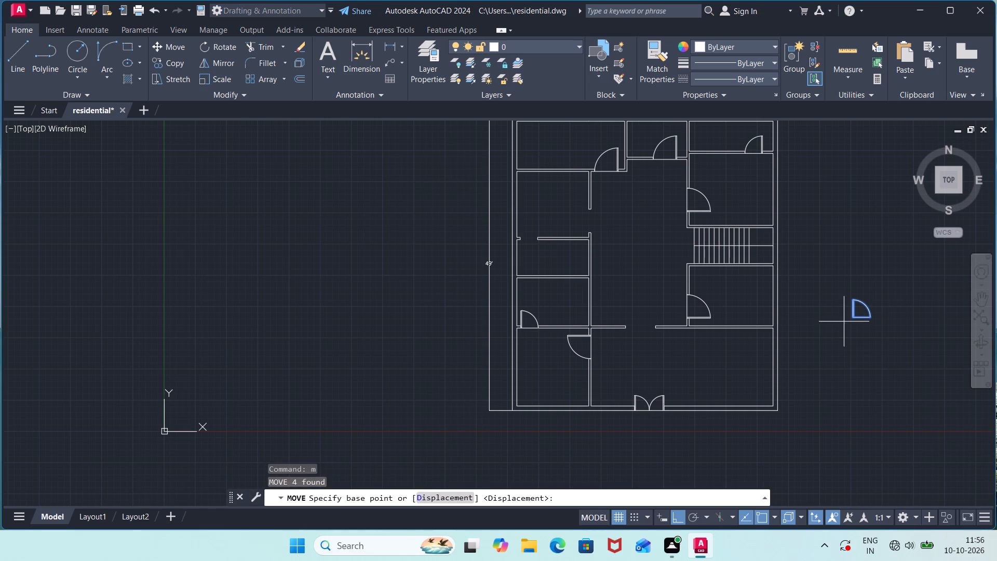
scroll(850, 320, up, 6)
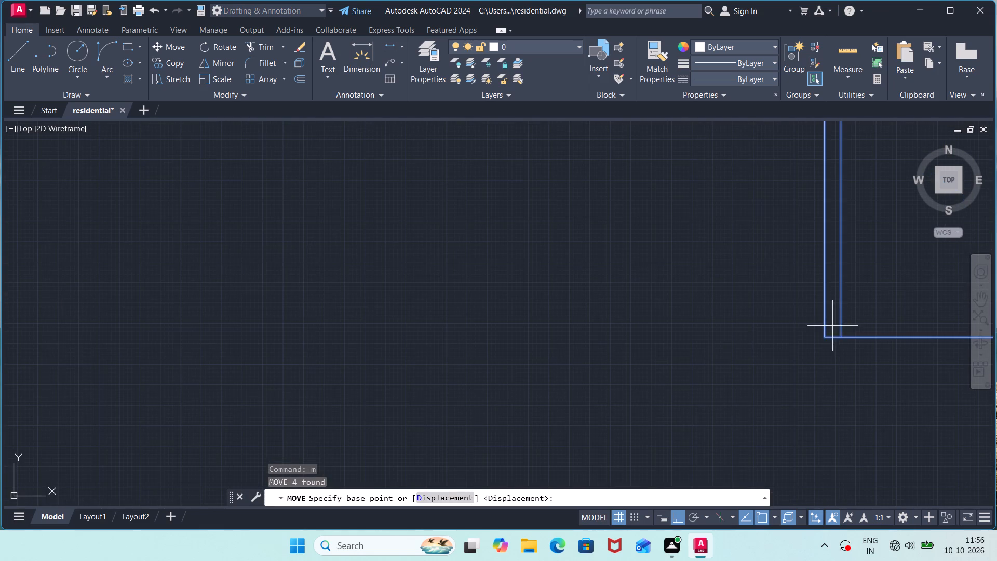
click(826, 336)
scroll(709, 342, down, 5)
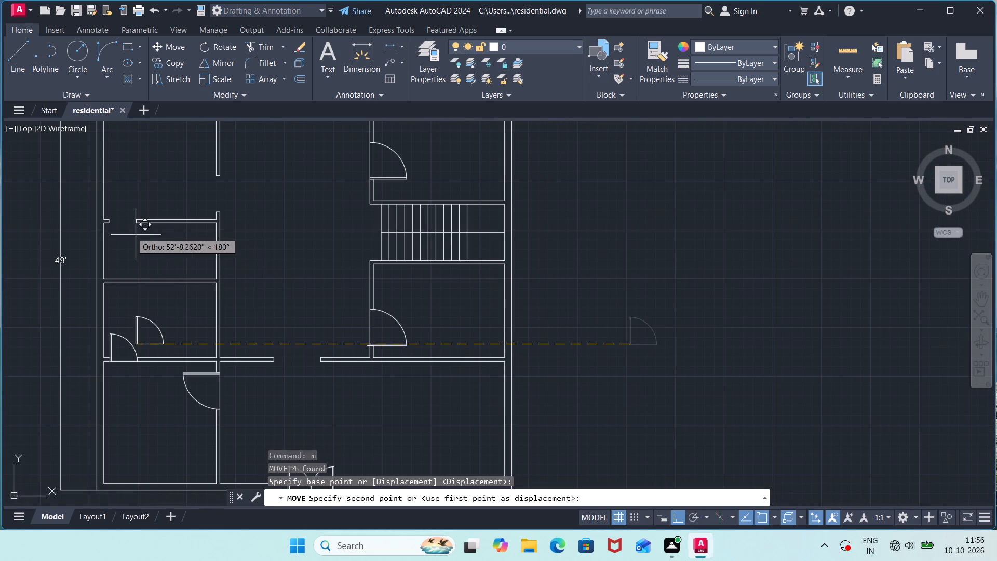
scroll(114, 224, up, 5)
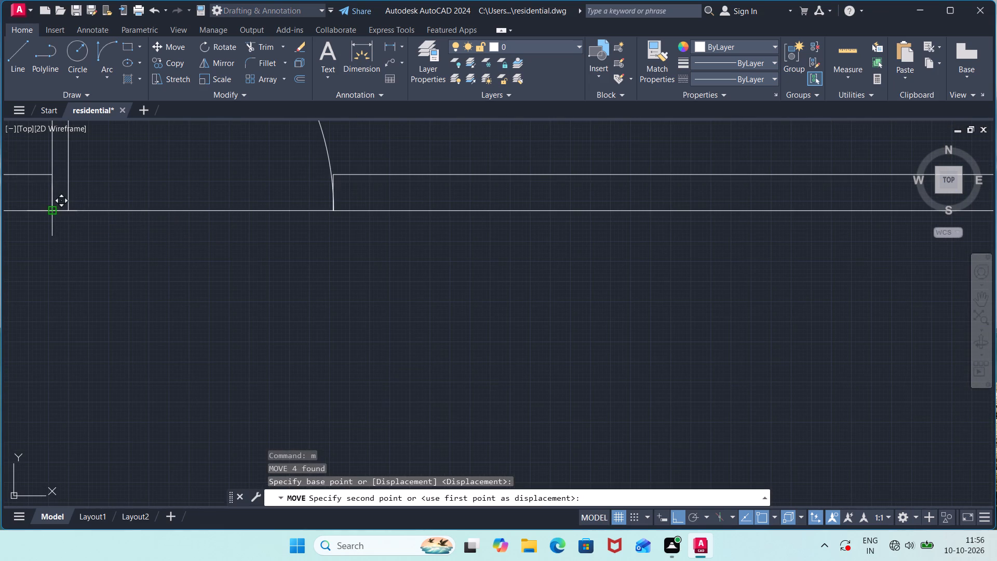
click(51, 212)
scroll(217, 233, down, 7)
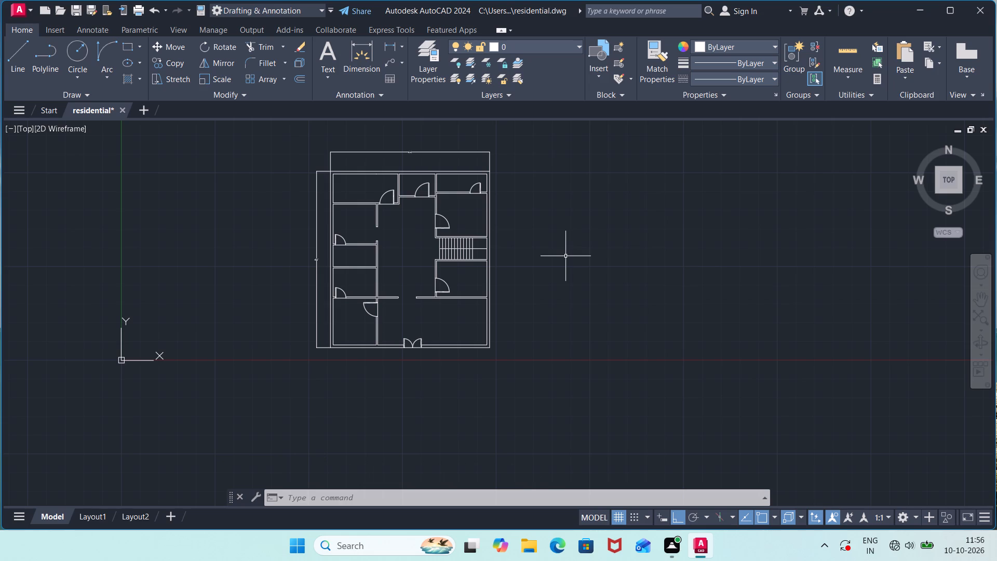
Draw a 3'11" vertical line downward east of the plan and continue it with a 3'11" horizontal line toward the west.
key(l)
key(Return)
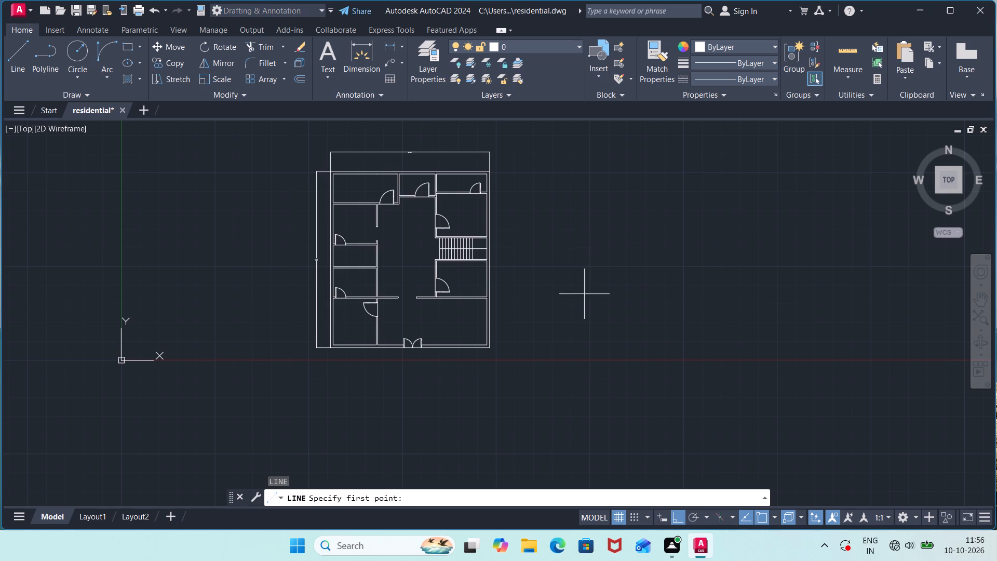
click(622, 253)
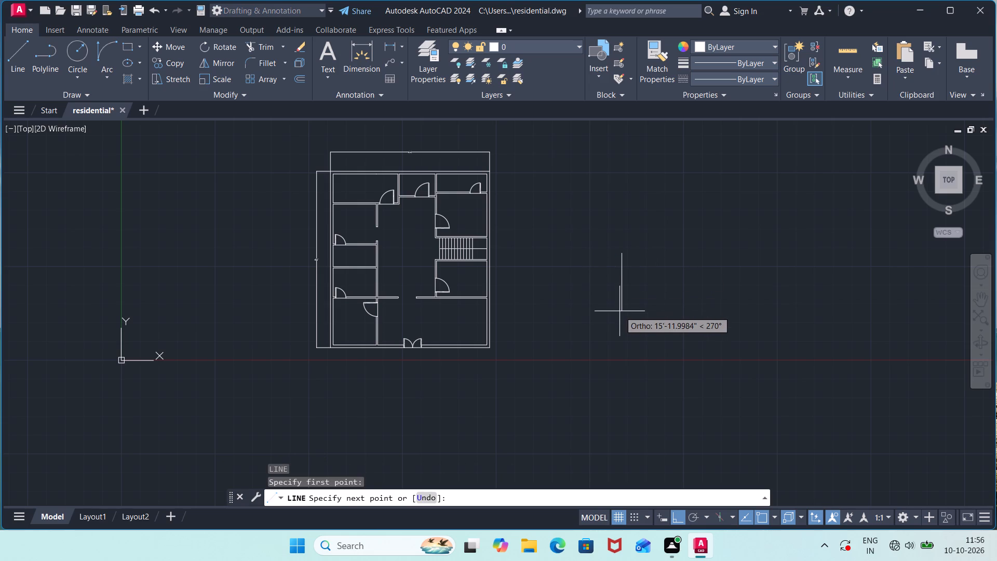
text(3'11")
key(Return)
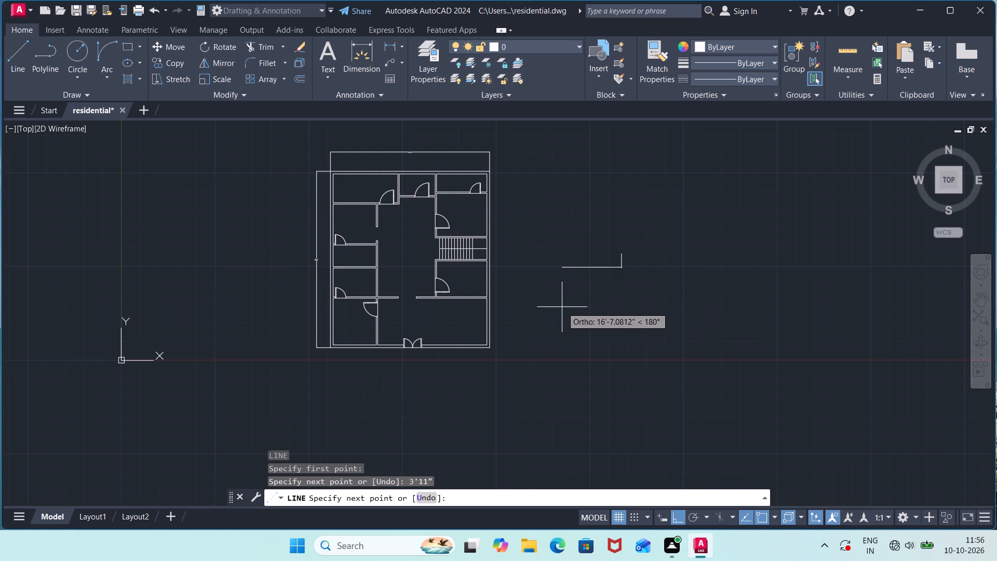
text(3'11")
key(Return)
key(Escape)
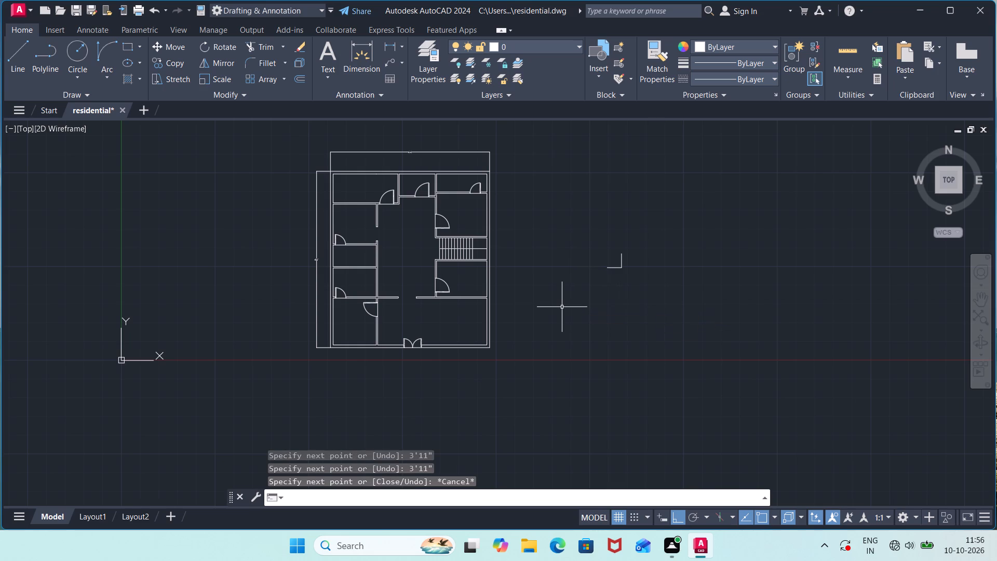
Offset the new horizontal line 2" upward to form the door leaf thickness.
text(off)
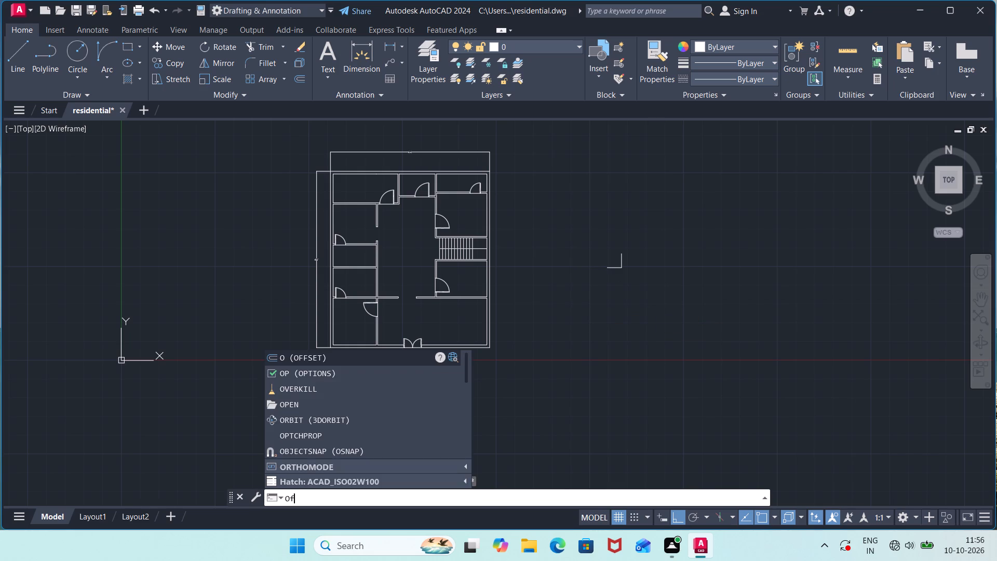
key(Return)
text(2")
key(Return)
scroll(624, 266, up, 2)
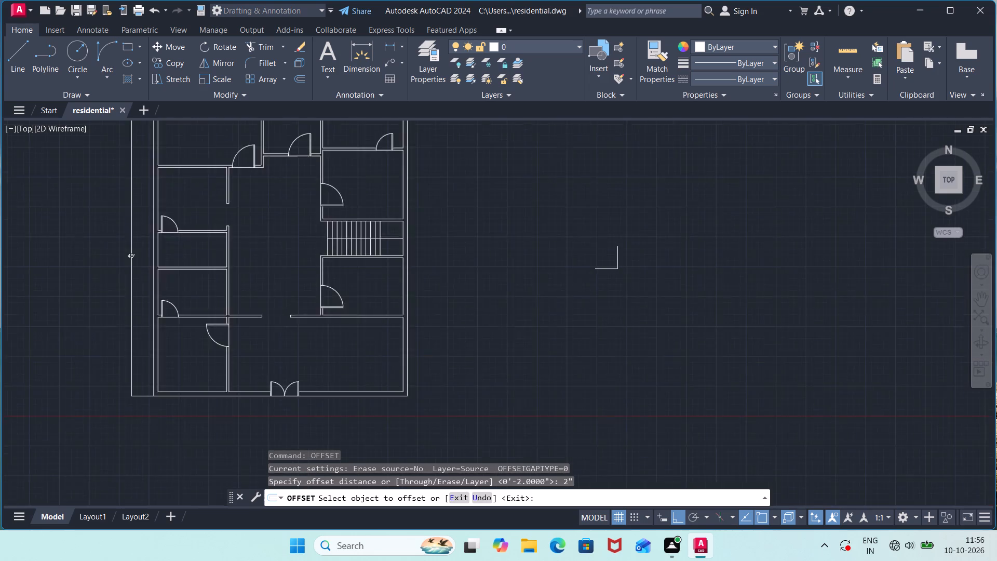
click(596, 271)
click(591, 248)
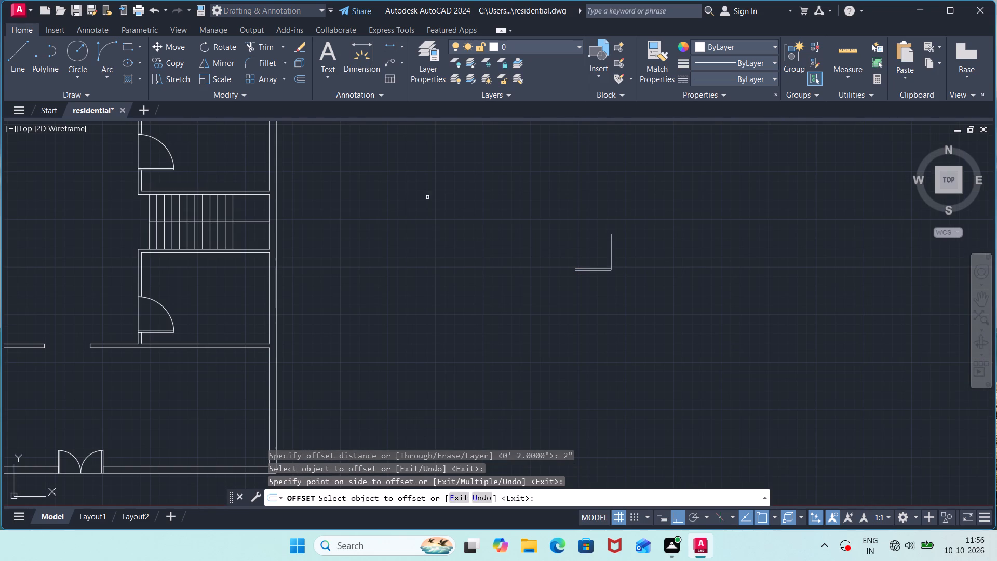
Draw the swing with a Start, End, Direction arc from the lower leaf line's west end to the vertical line's top.
click(113, 71)
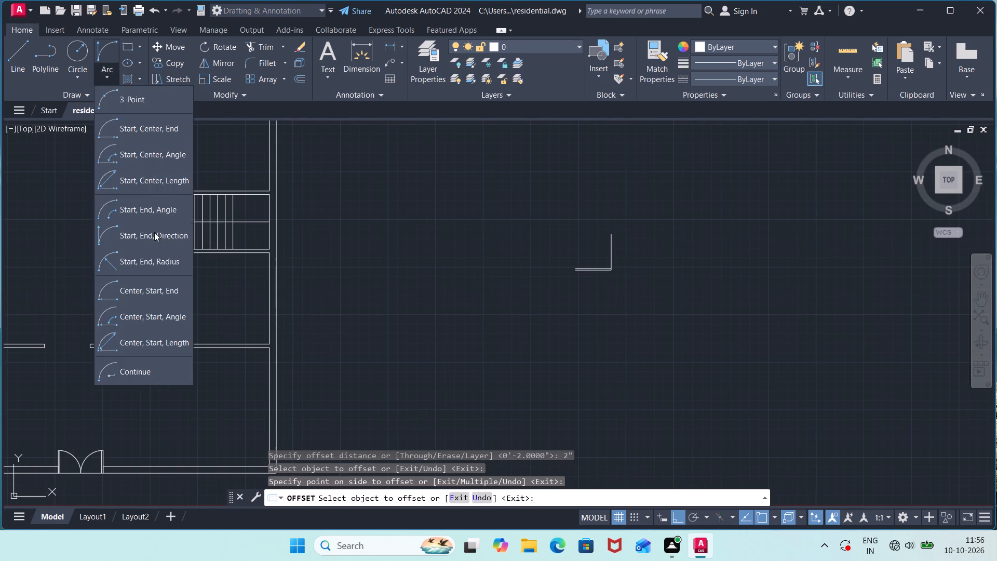
click(156, 237)
click(574, 272)
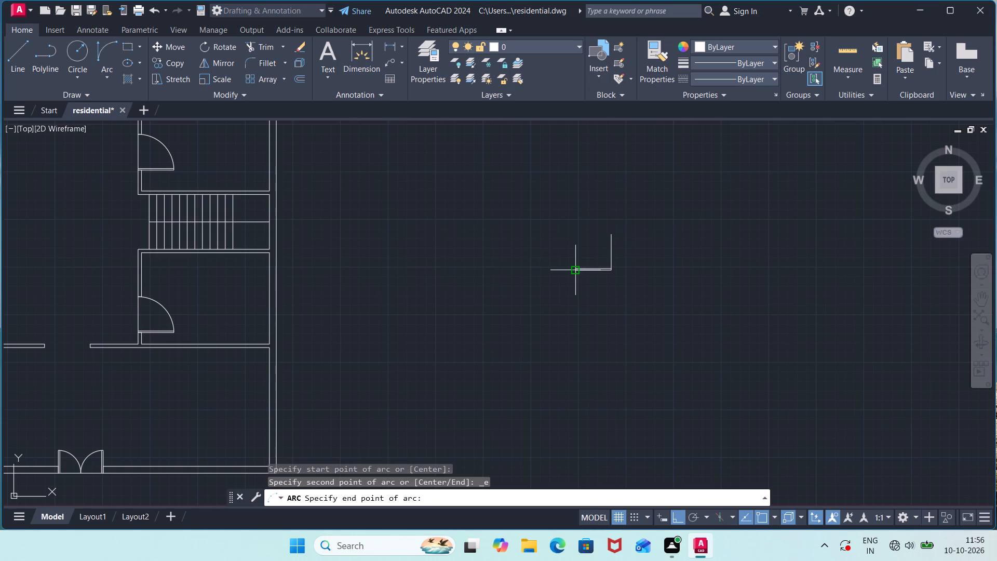
click(610, 234)
click(585, 204)
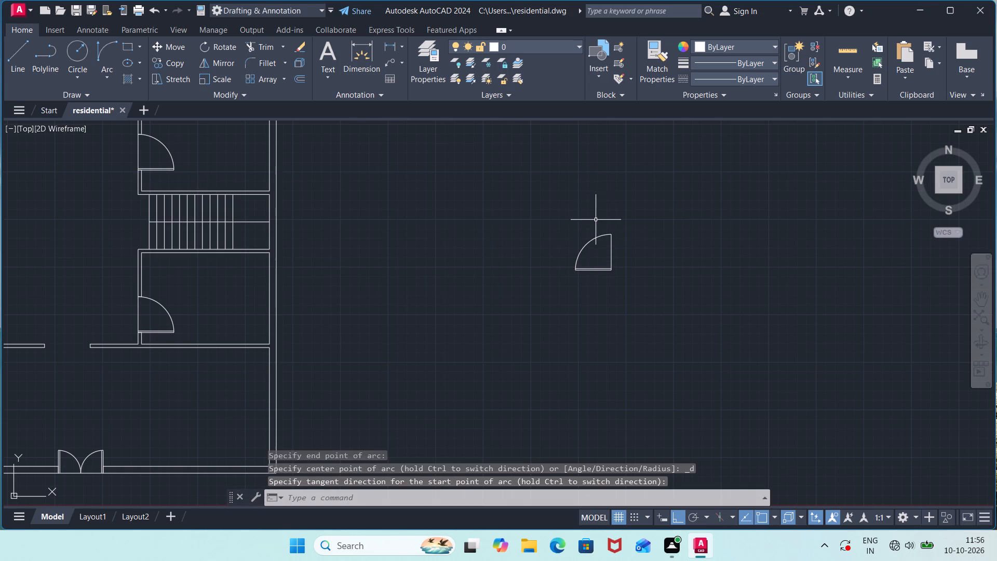
Move the new door symbol by its lower east corner to the bottom of the opening in the hall's west wall.
click(646, 211)
click(539, 295)
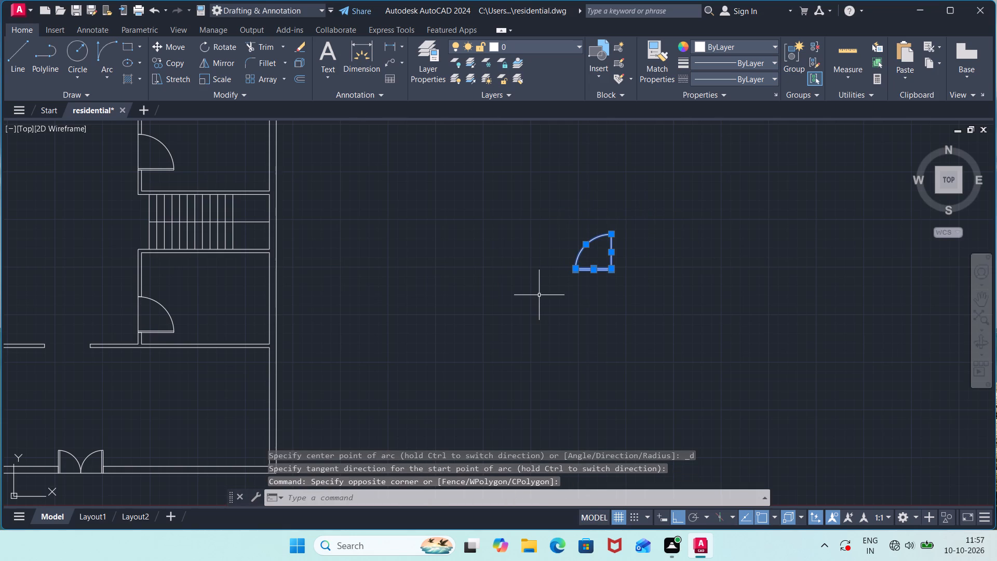
key(m)
key(Return)
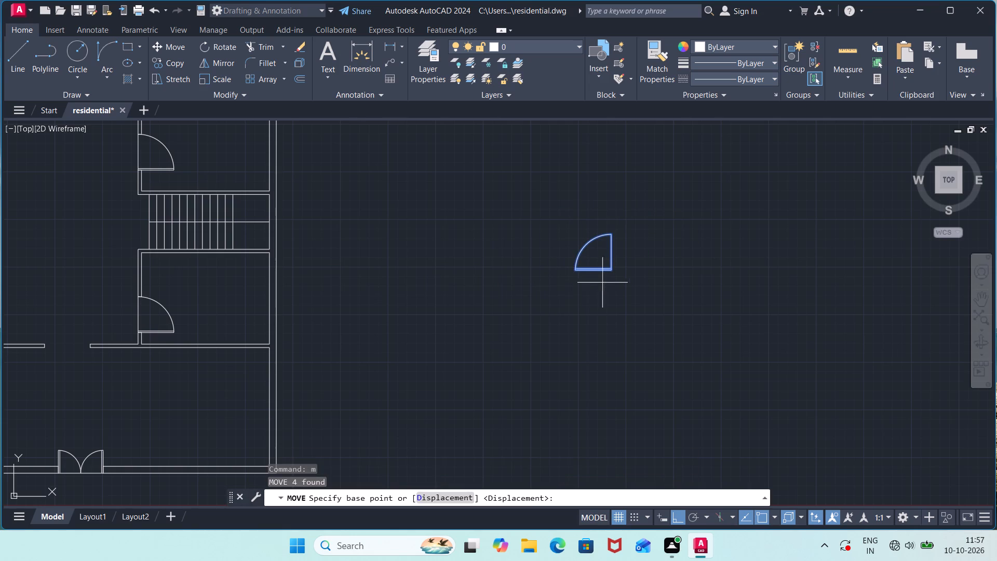
click(612, 272)
scroll(227, 246, down, 1)
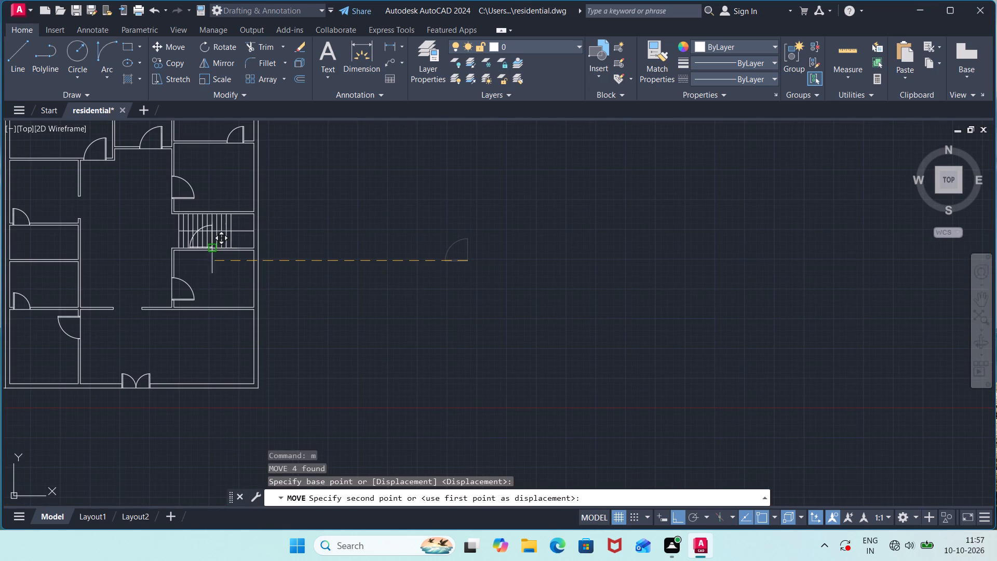
scroll(80, 206, up, 3)
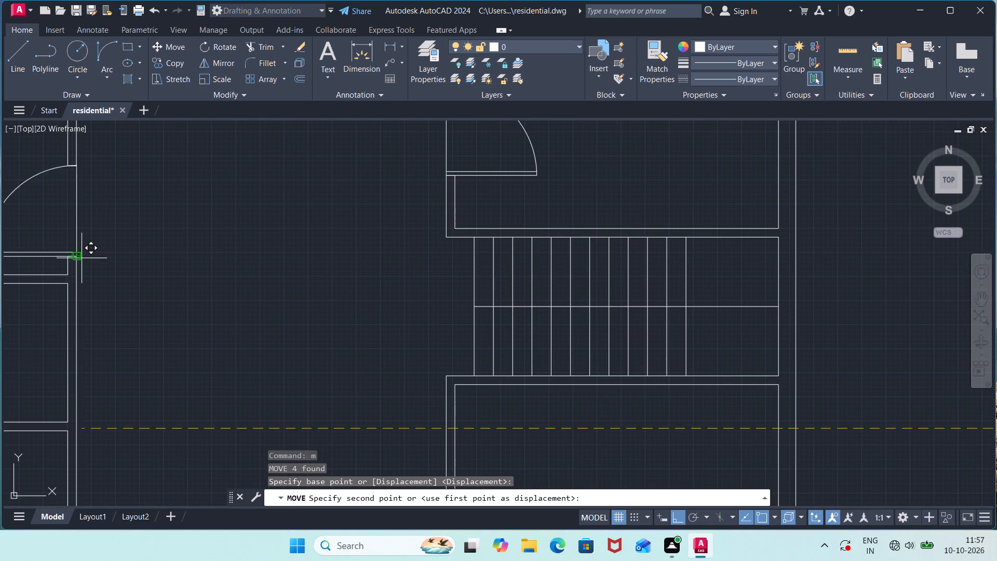
scroll(72, 257, up, 3)
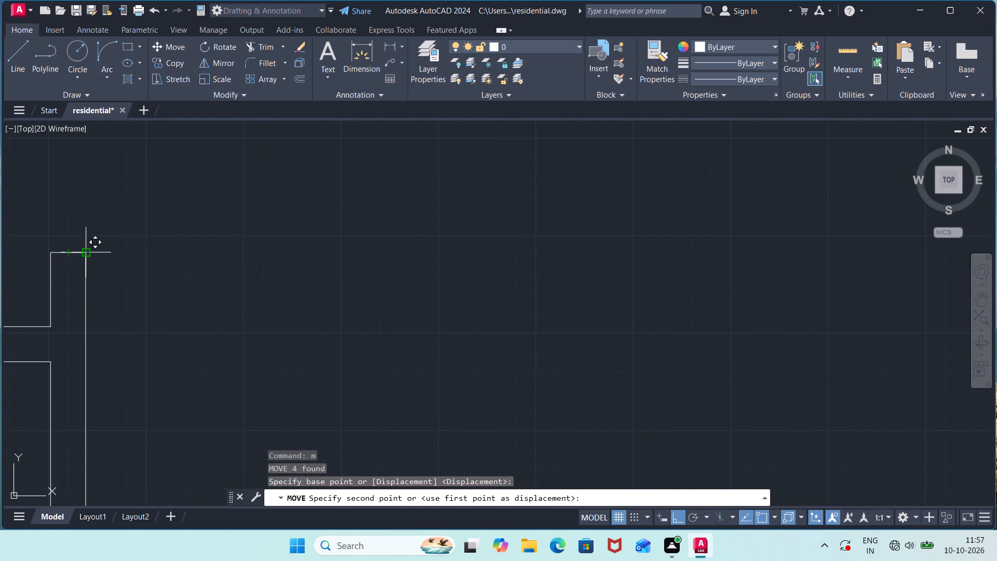
click(87, 254)
scroll(244, 250, down, 6)
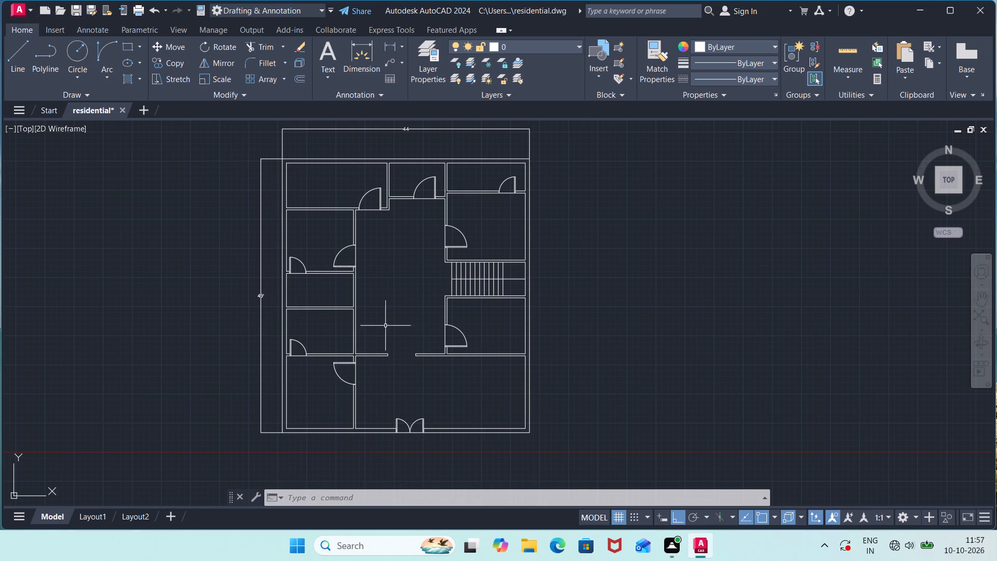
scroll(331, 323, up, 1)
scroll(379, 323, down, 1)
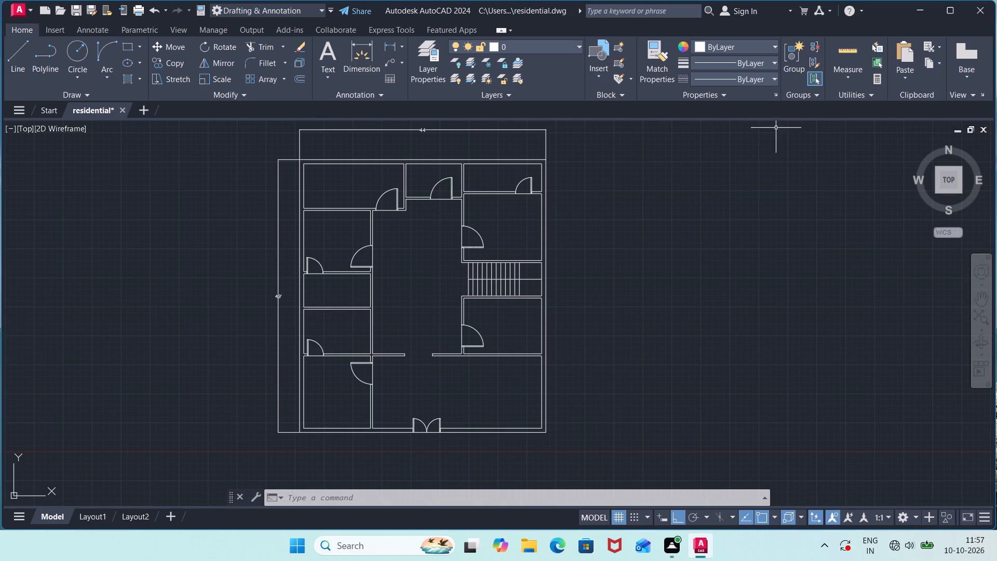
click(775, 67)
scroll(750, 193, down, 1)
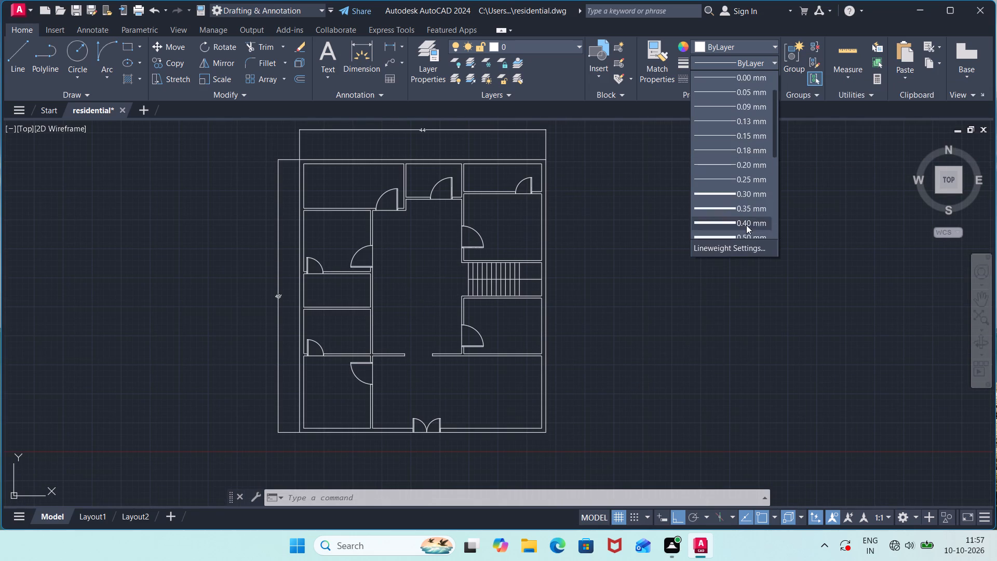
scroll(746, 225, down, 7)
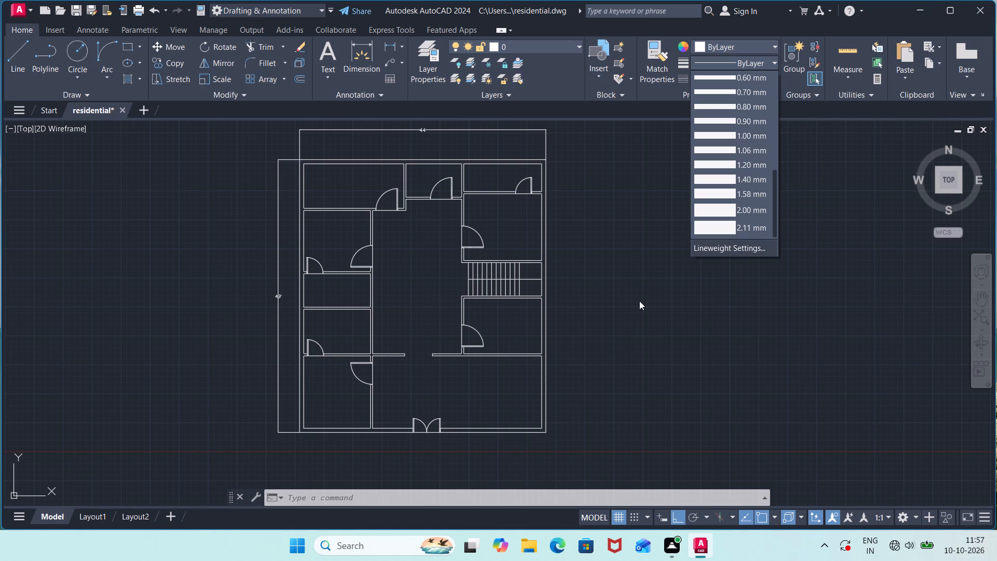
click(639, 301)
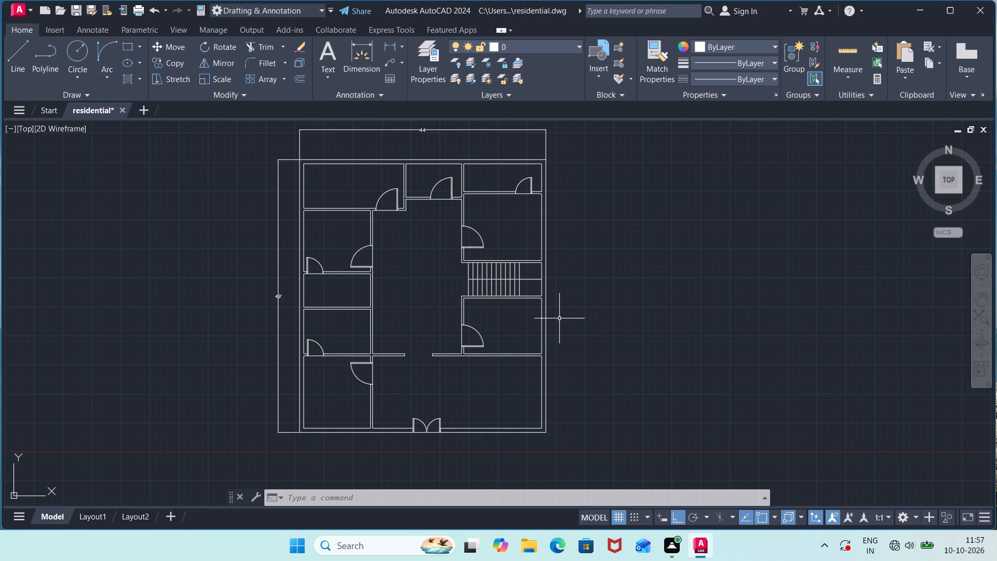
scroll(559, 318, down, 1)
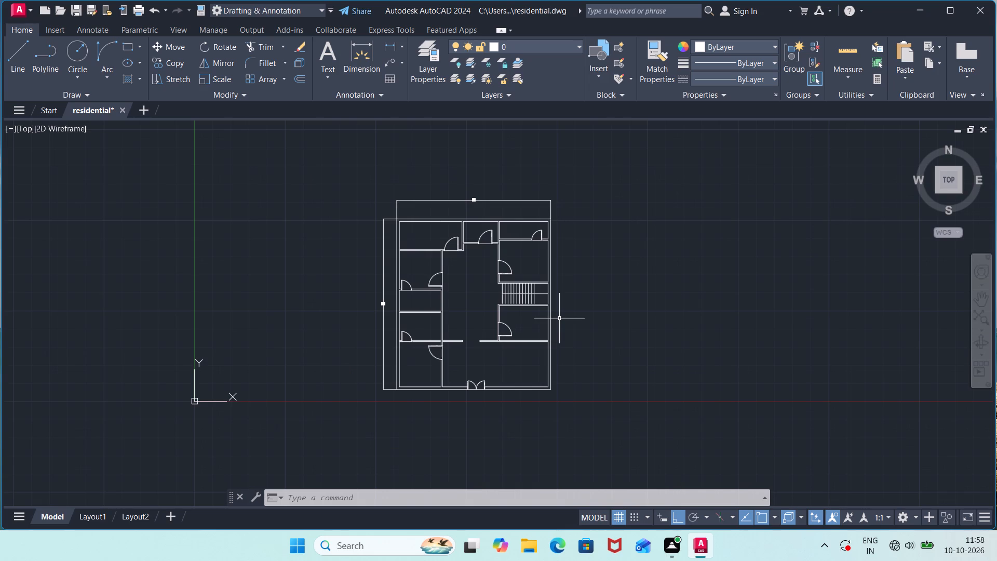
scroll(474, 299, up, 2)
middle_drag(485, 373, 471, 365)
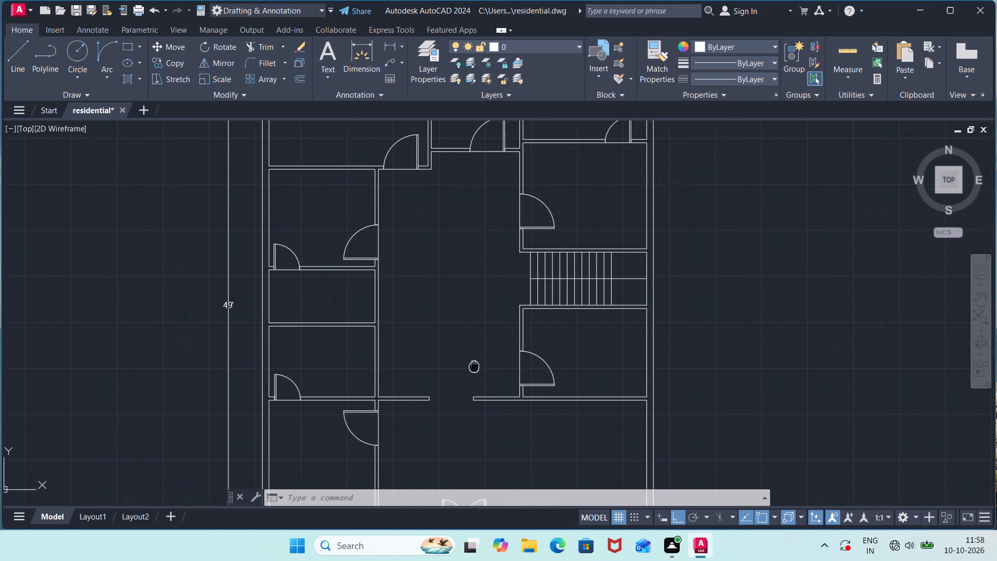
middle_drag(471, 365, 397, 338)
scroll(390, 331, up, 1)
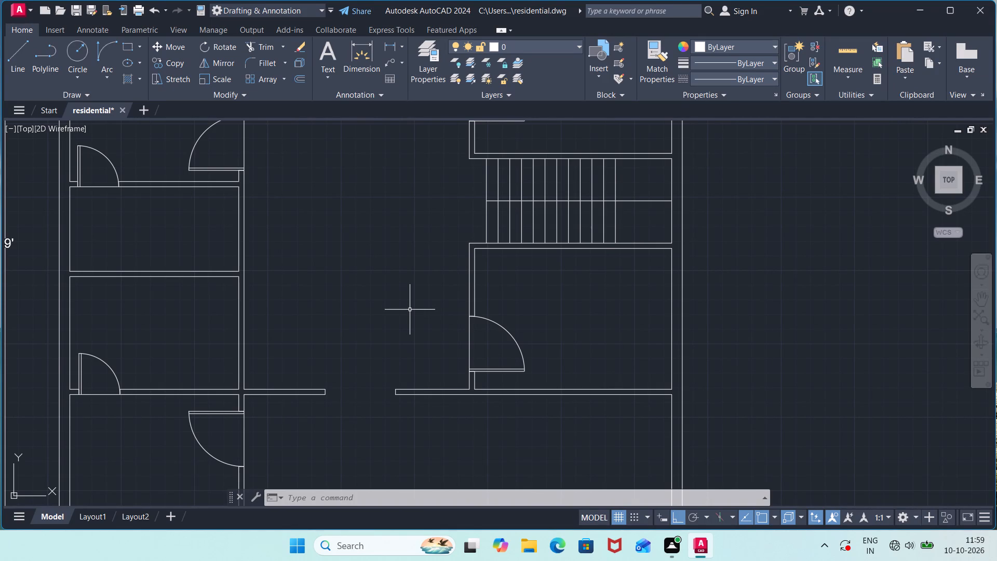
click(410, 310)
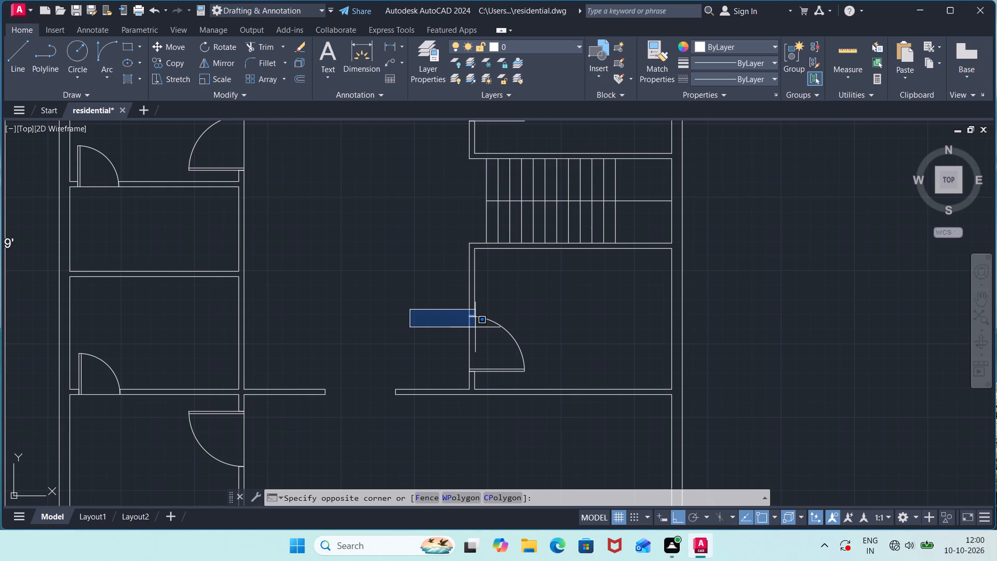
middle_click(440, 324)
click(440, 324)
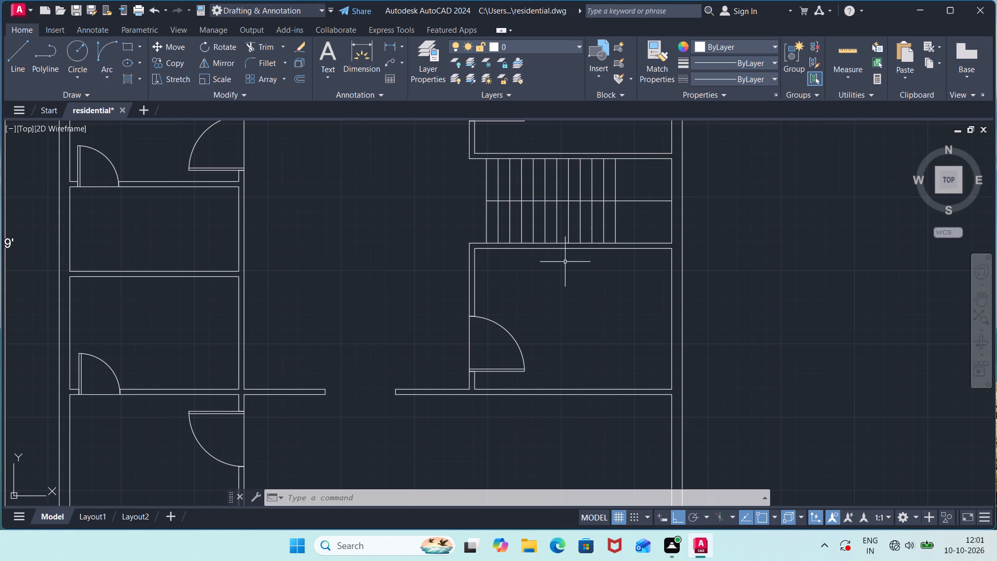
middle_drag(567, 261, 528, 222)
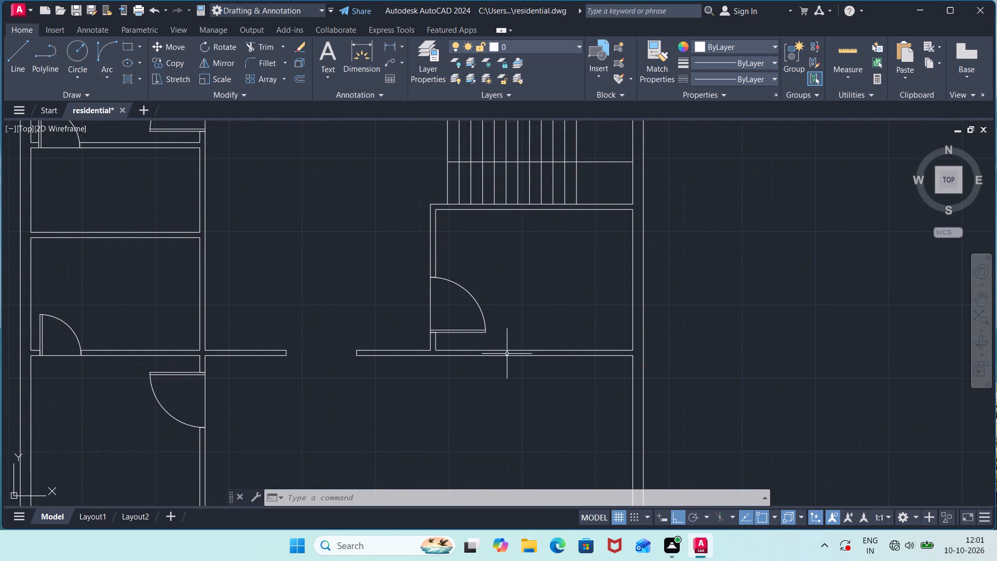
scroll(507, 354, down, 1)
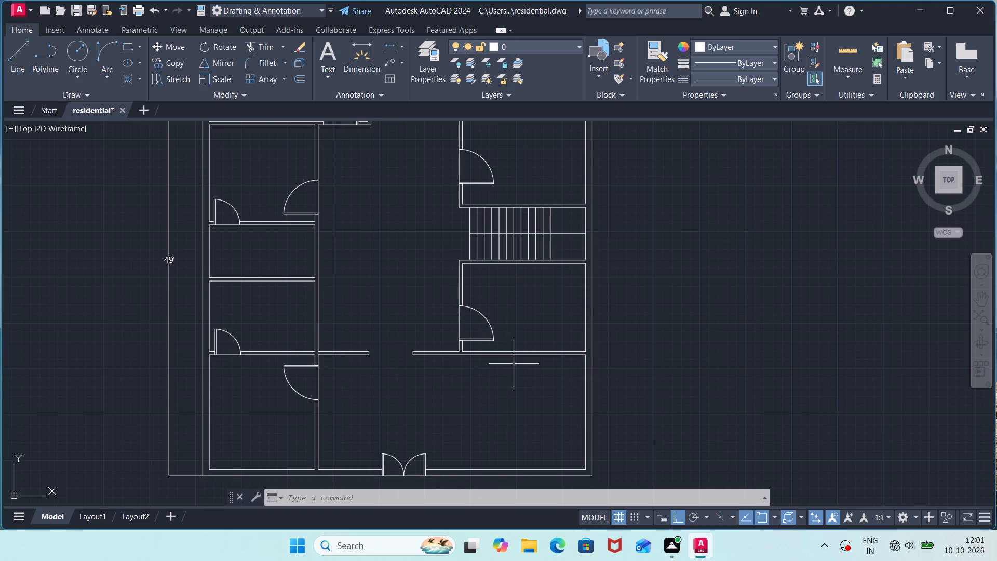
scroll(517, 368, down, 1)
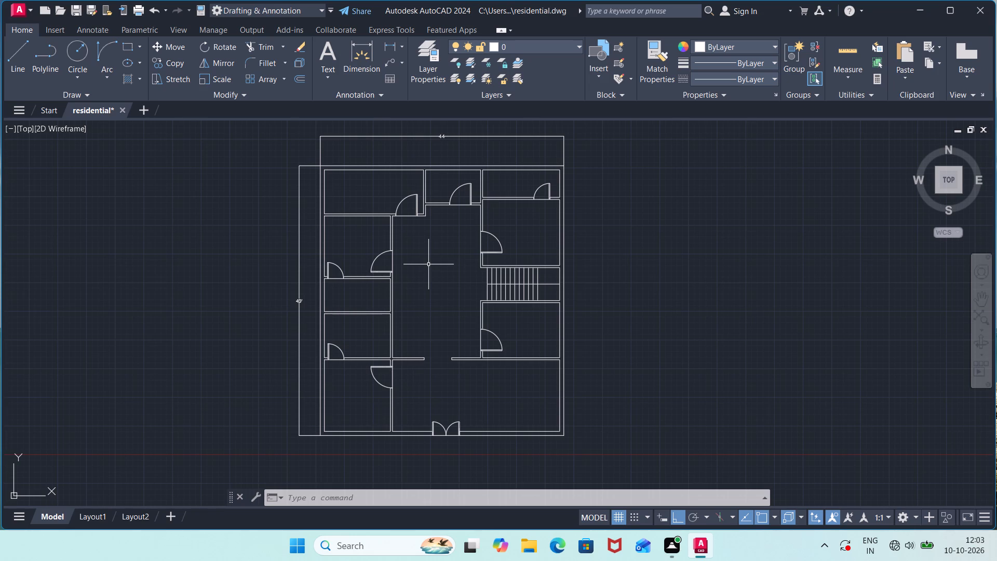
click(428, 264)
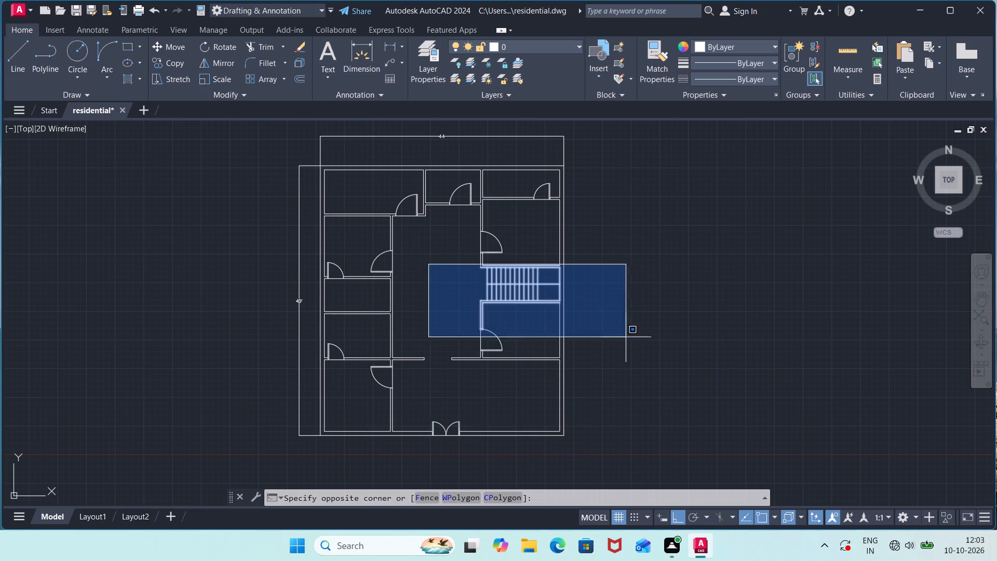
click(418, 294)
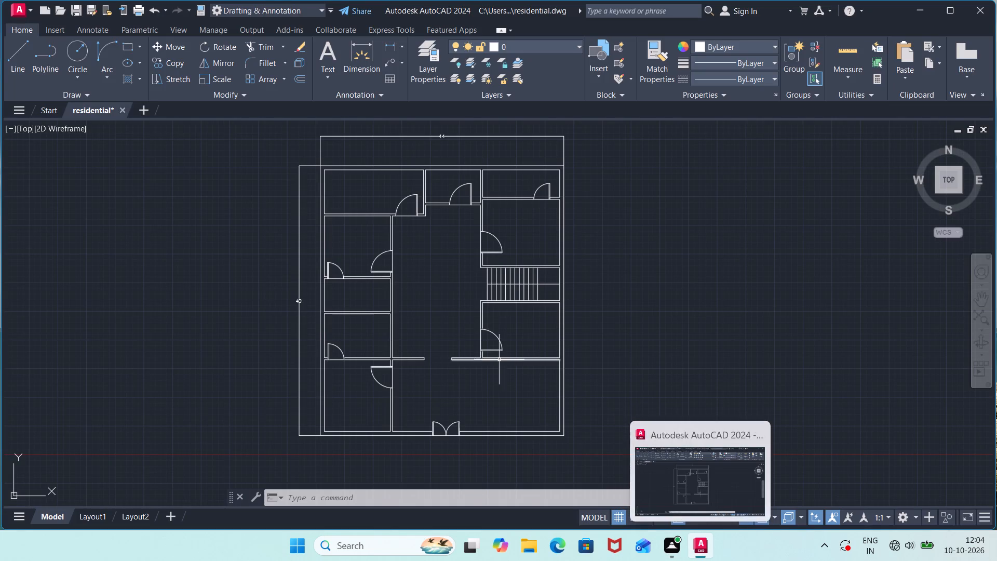
Examine the residential plan room by room, checking the door symbols, hall, staircase and remaining wall openings.
scroll(452, 379, up, 4)
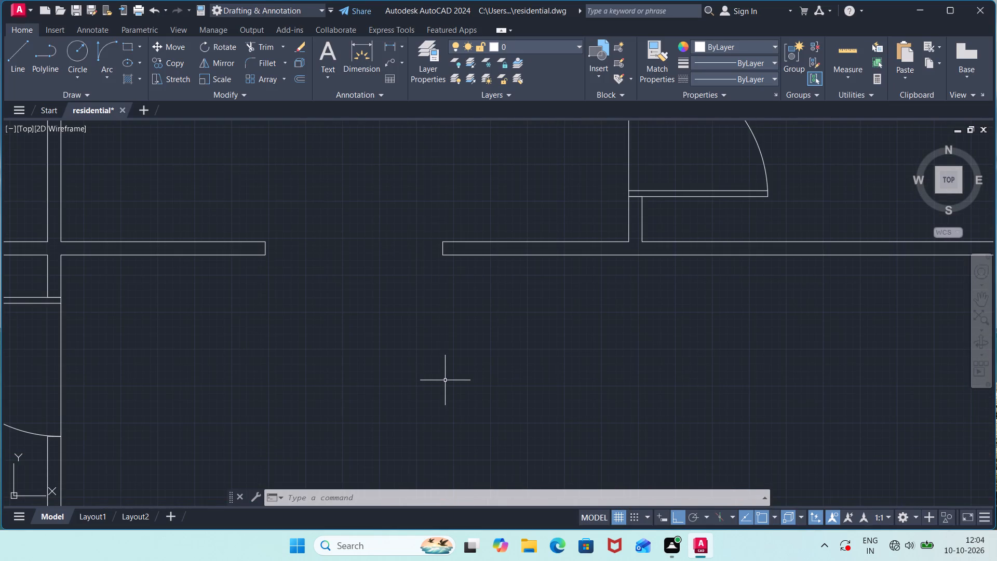
scroll(447, 379, down, 2)
middle_drag(470, 365, 804, 353)
scroll(673, 345, down, 1)
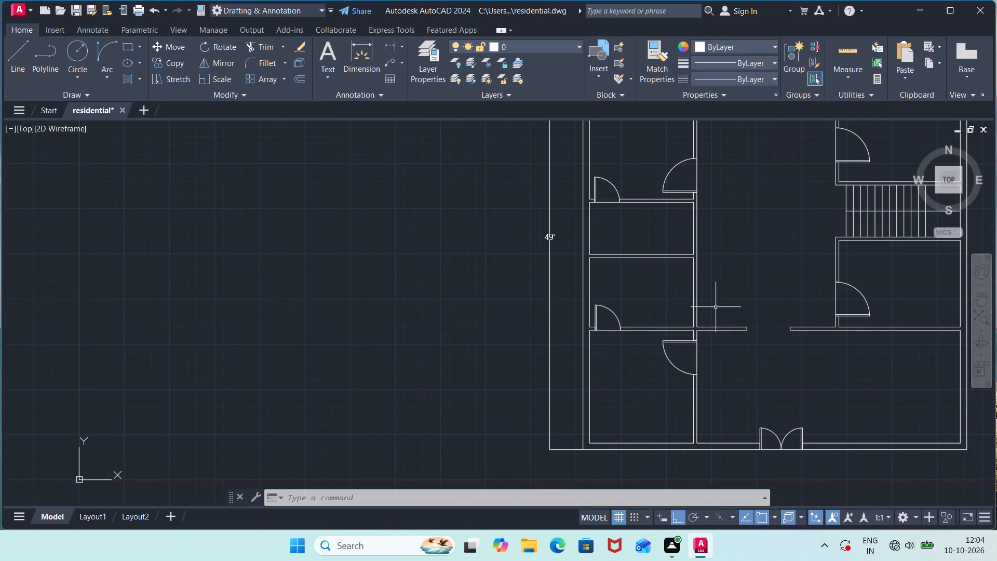
scroll(712, 307, up, 2)
middle_drag(599, 335, 812, 344)
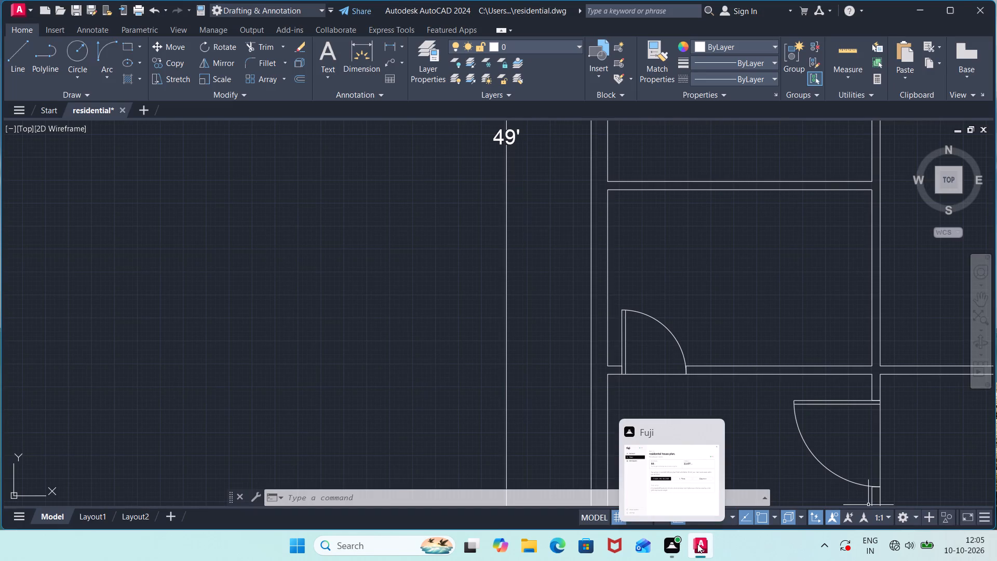
middle_drag(848, 337, 661, 328)
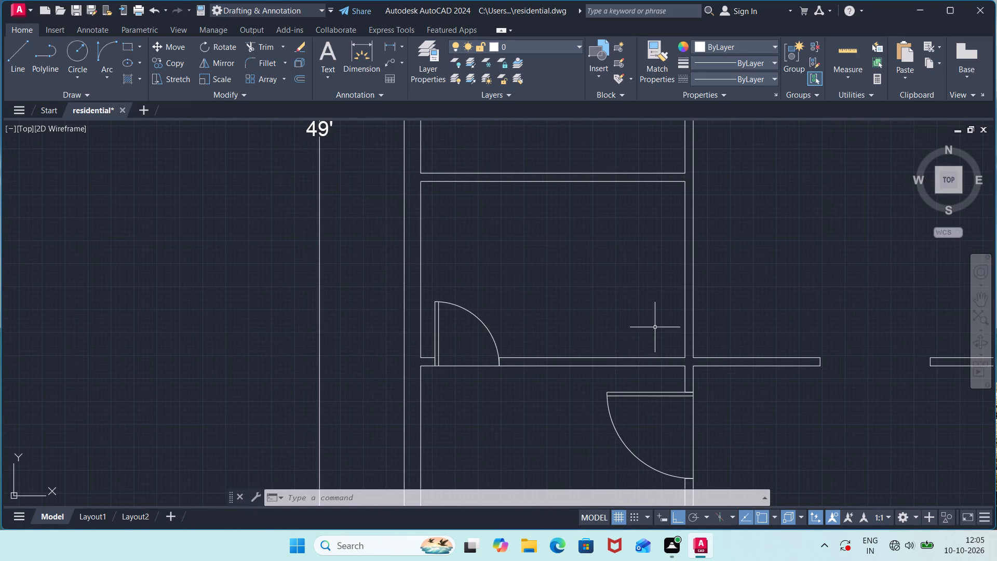
scroll(662, 325, down, 2)
middle_drag(712, 319, 482, 521)
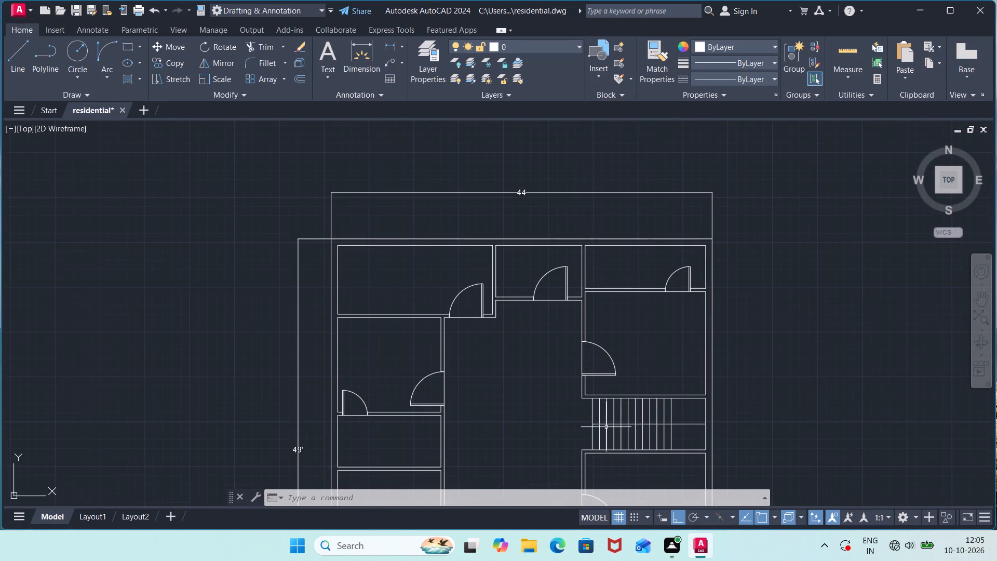
click(657, 369)
click(677, 340)
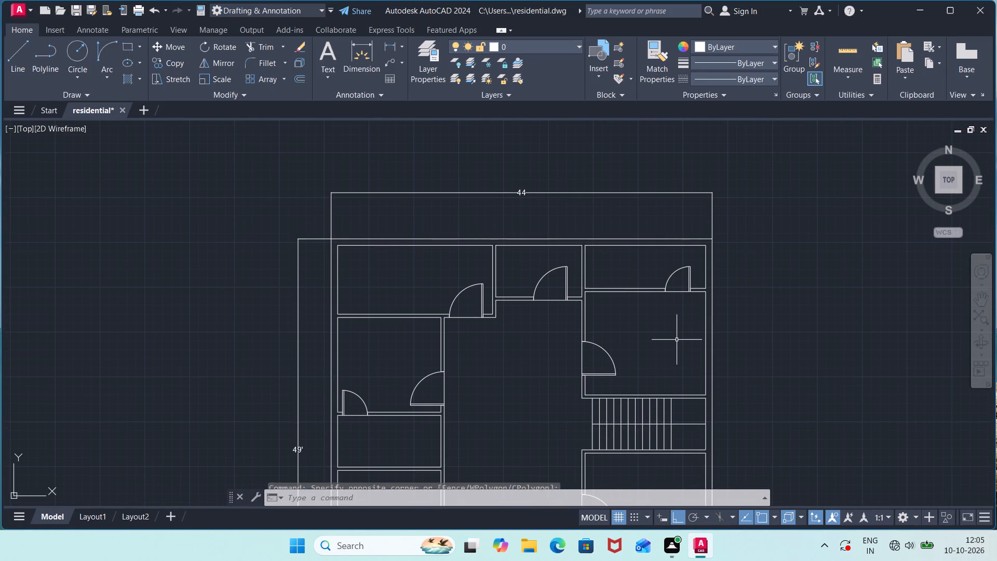
click(668, 212)
click(567, 219)
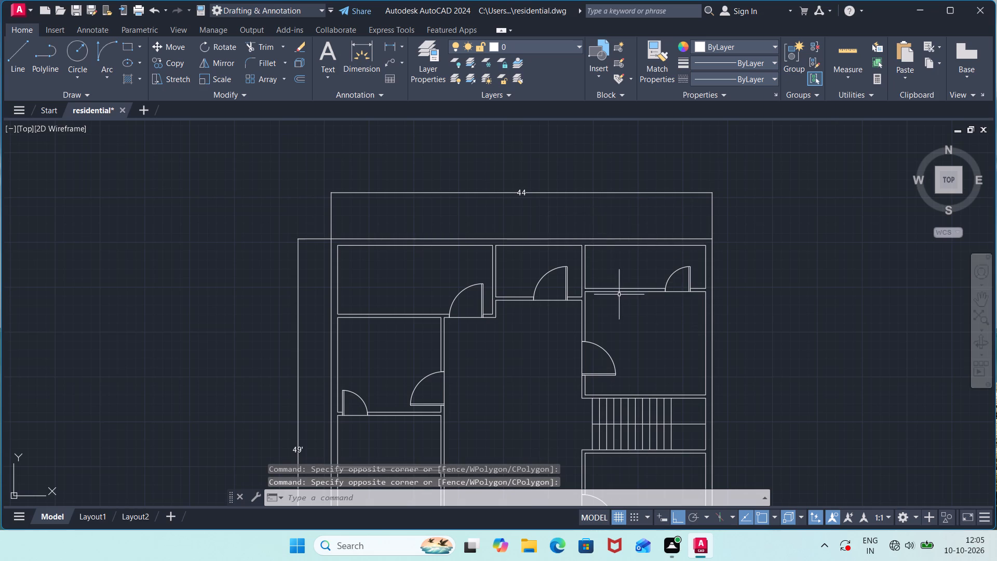
middle_click(521, 359)
click(521, 359)
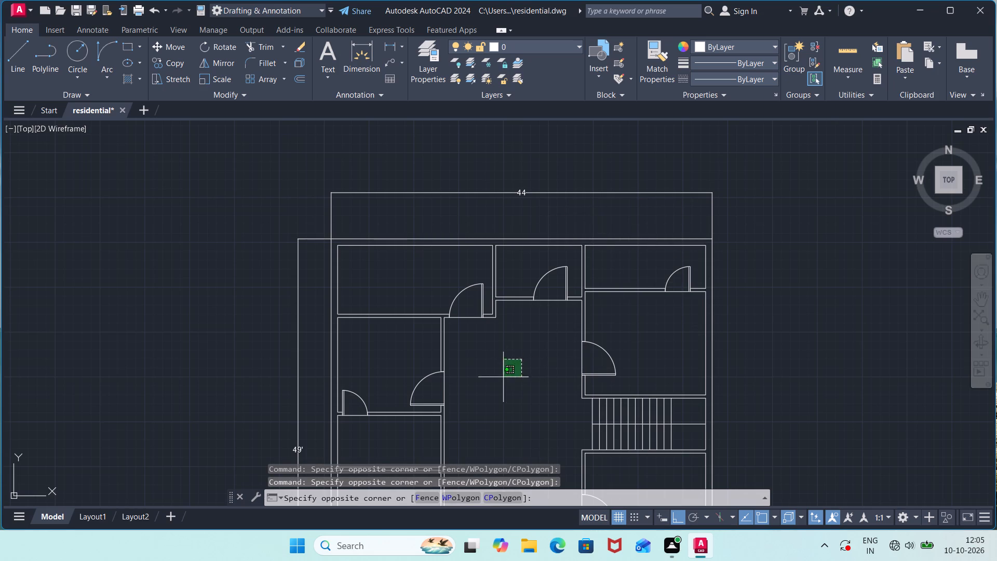
click(476, 411)
middle_drag(533, 390, 559, 352)
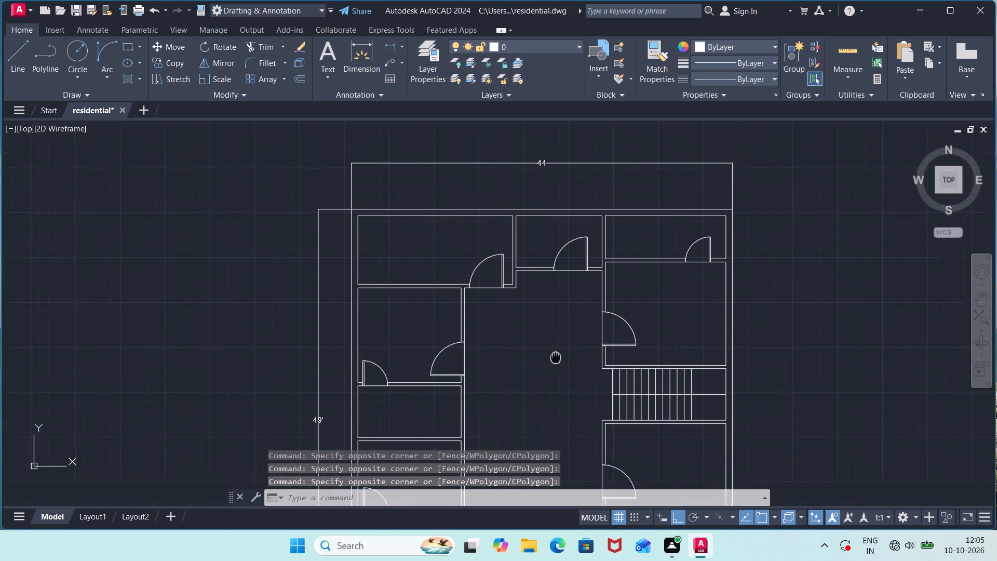
middle_drag(559, 352, 590, 246)
scroll(587, 276, up, 1)
click(596, 291)
click(495, 416)
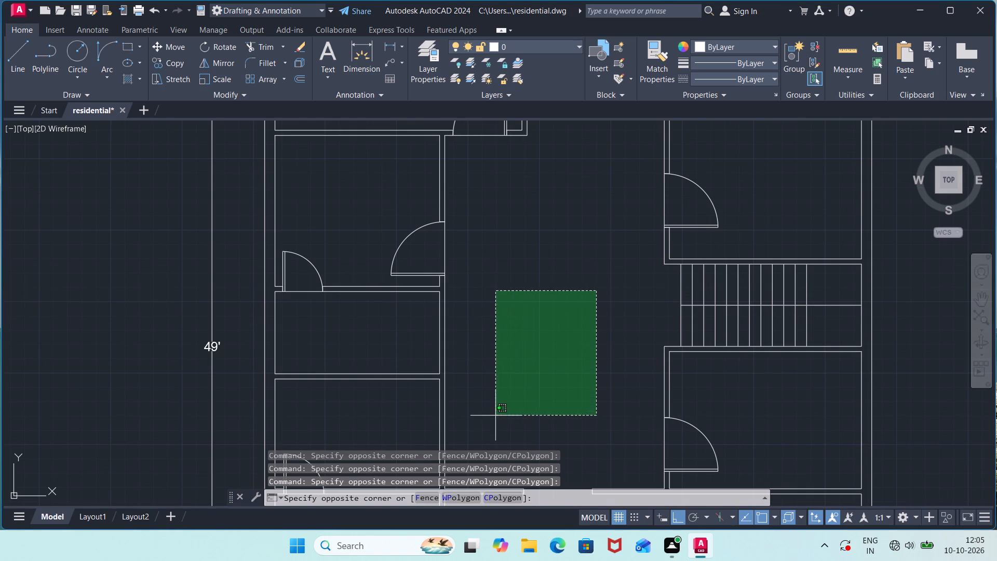
scroll(536, 399, down, 1)
middle_drag(544, 402, 563, 323)
click(589, 309)
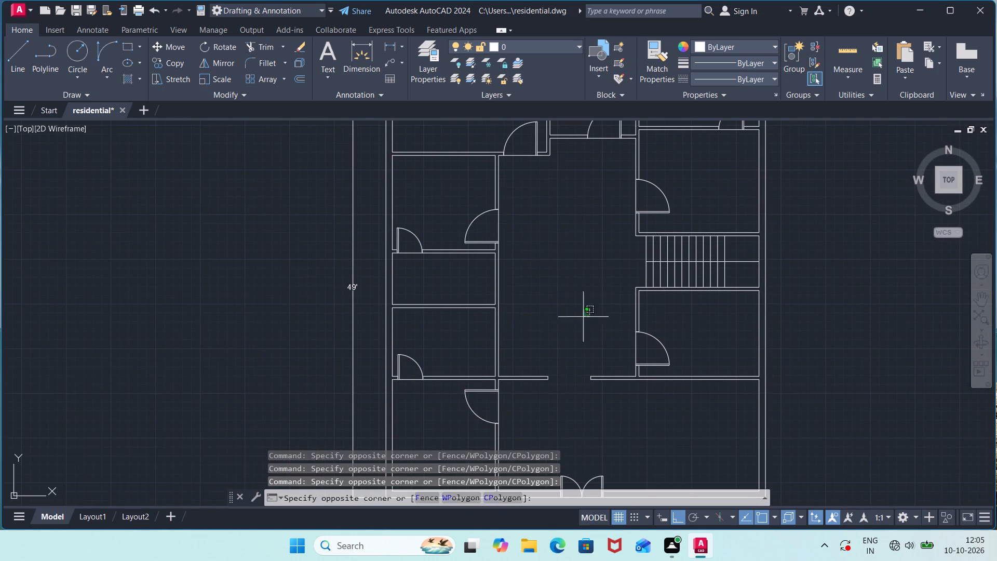
click(551, 404)
scroll(658, 438, down, 1)
middle_drag(658, 438, 659, 343)
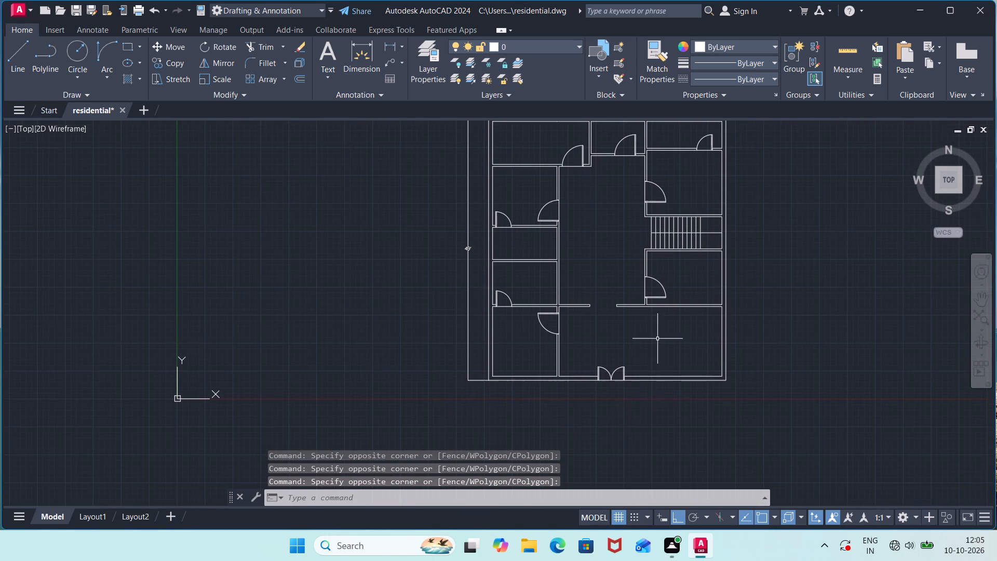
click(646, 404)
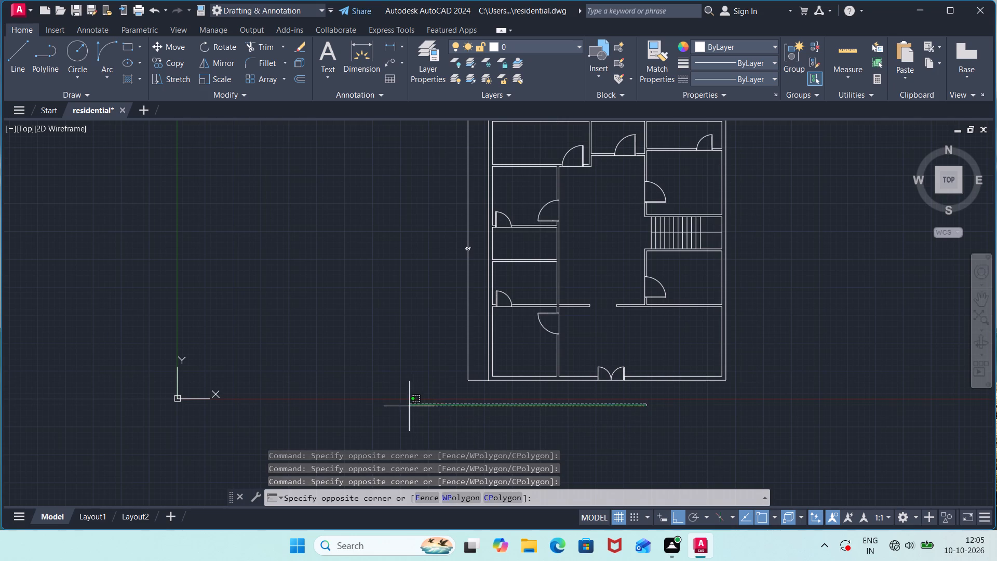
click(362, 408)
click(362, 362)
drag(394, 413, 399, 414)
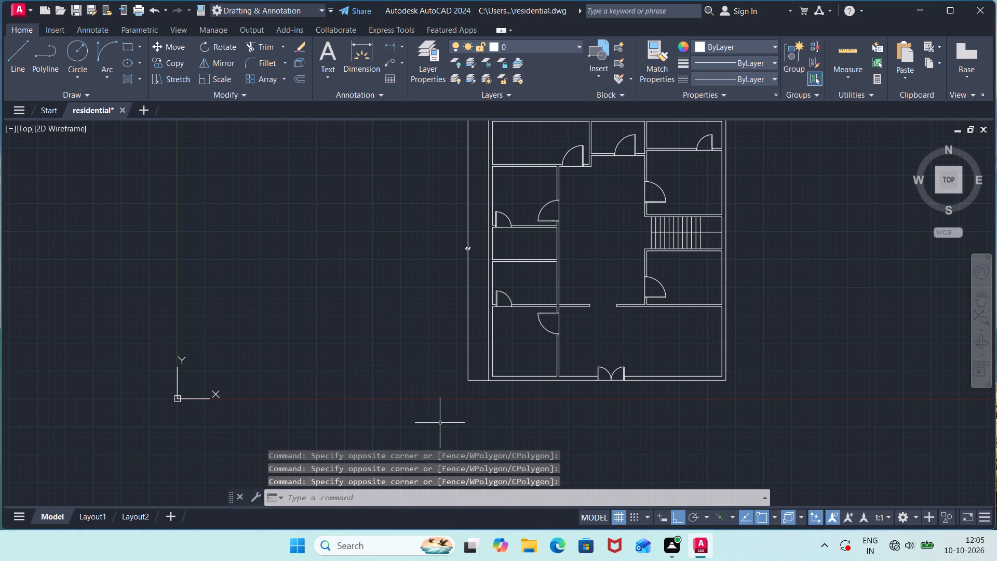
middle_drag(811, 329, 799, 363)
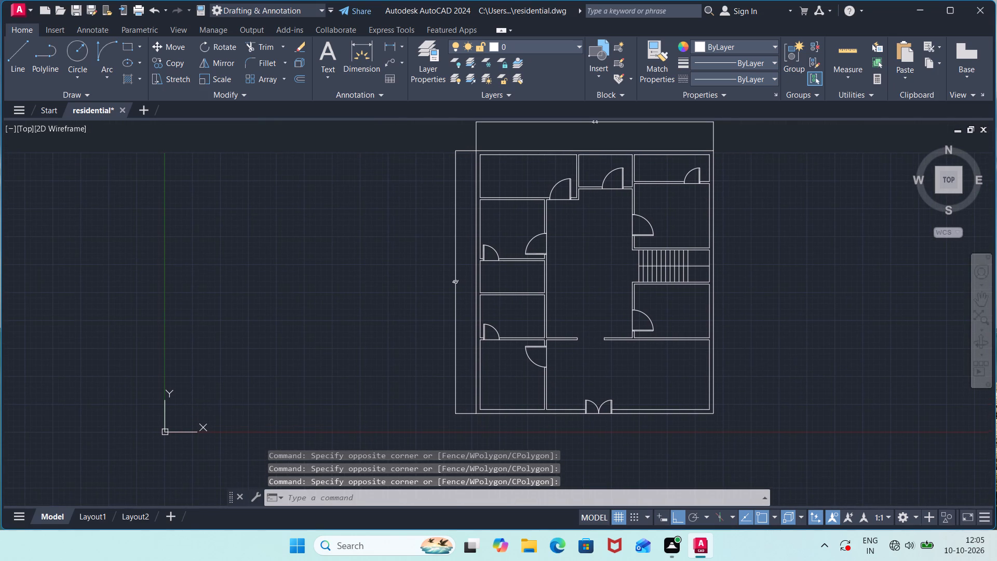
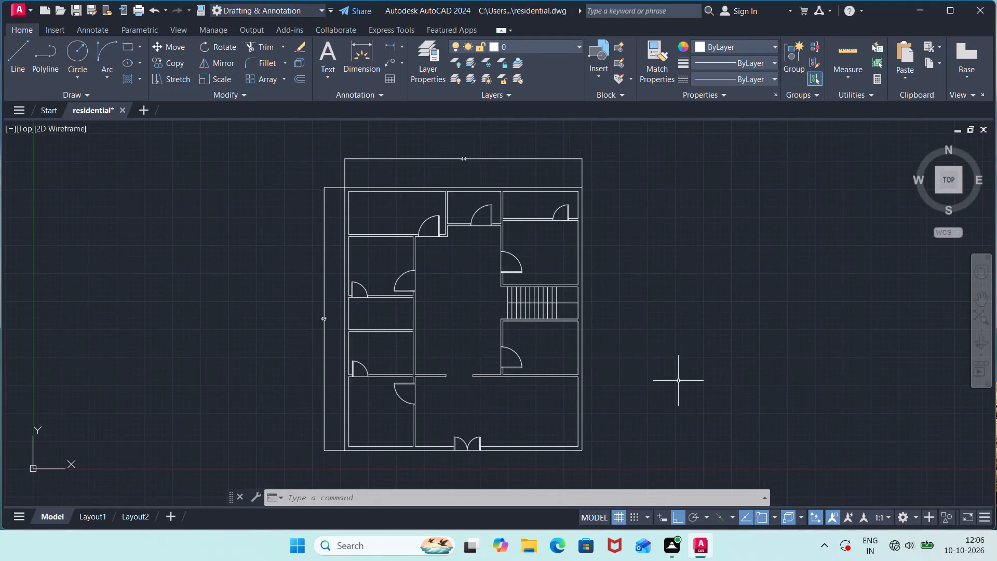
Draw a closed rectangle of lines, 4.5' wide and 6.25' high, in the empty space beside the floor plan.
key(l)
key(Return)
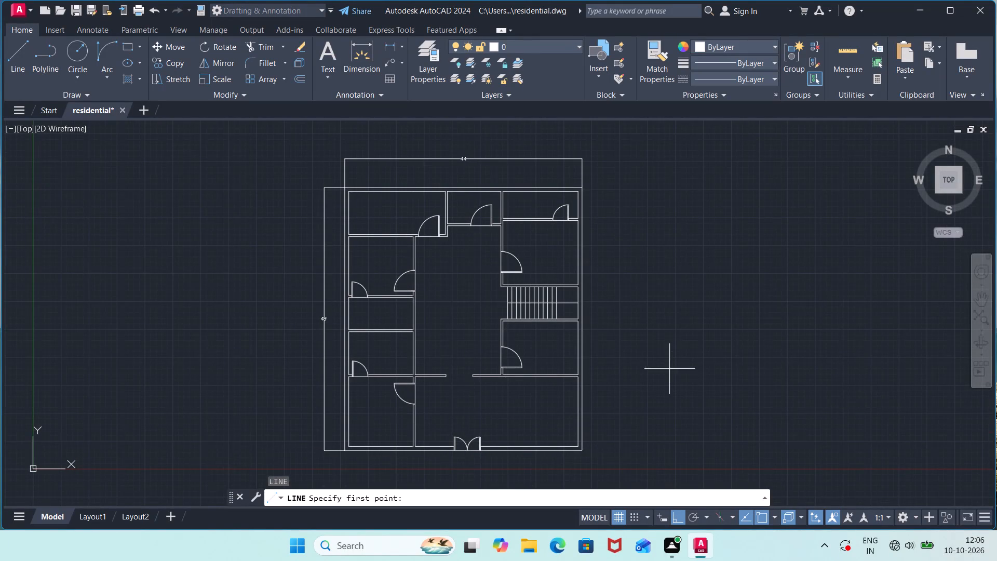
click(658, 281)
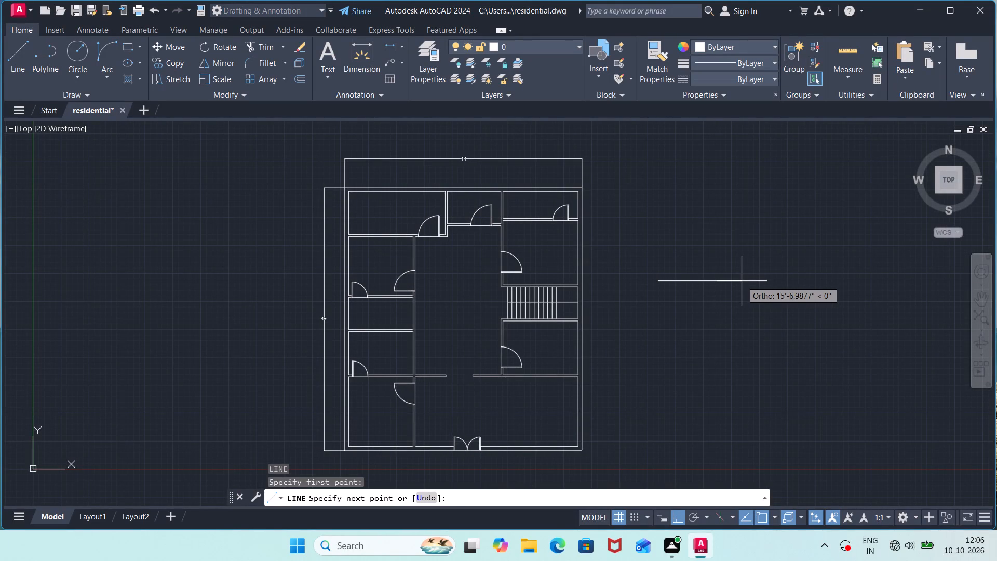
text(4.5')
key(Return)
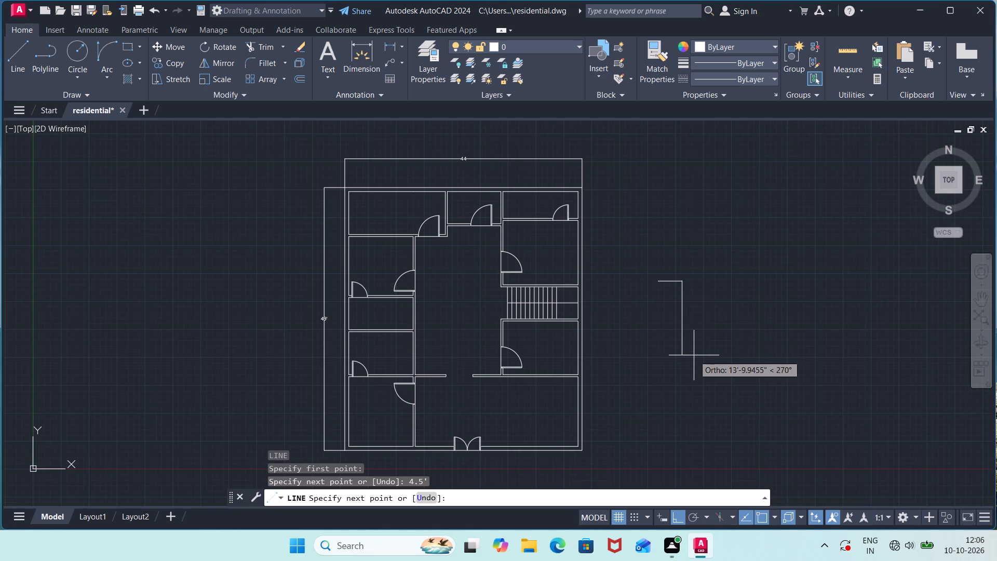
text(6.25)
key(apostrophe)
key(Return)
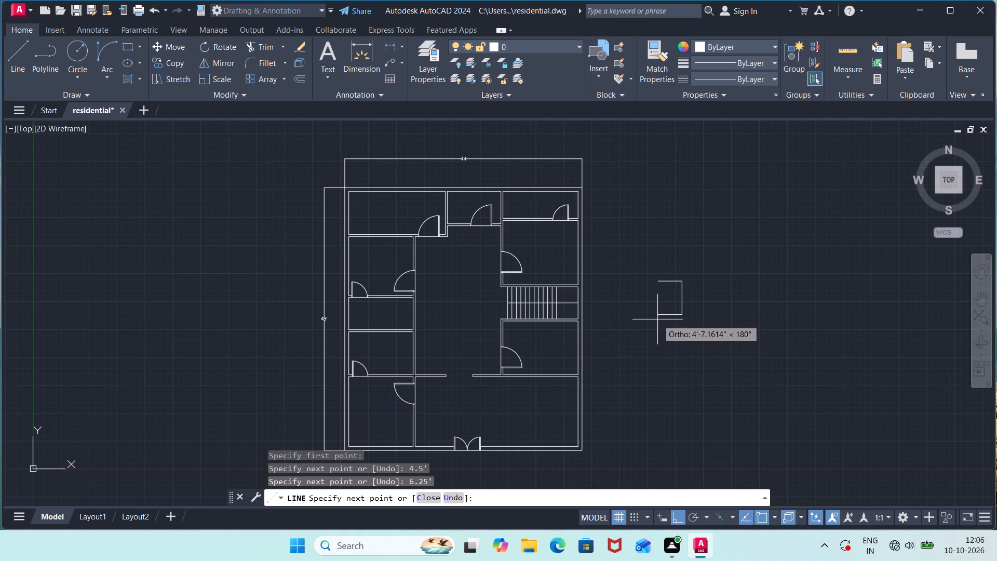
text(4.5')
key(Return)
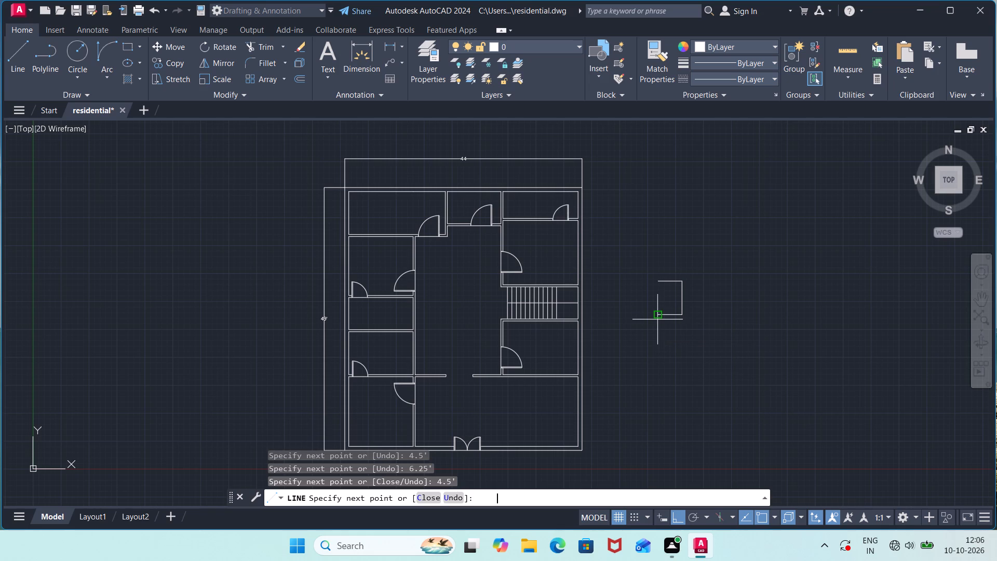
click(659, 283)
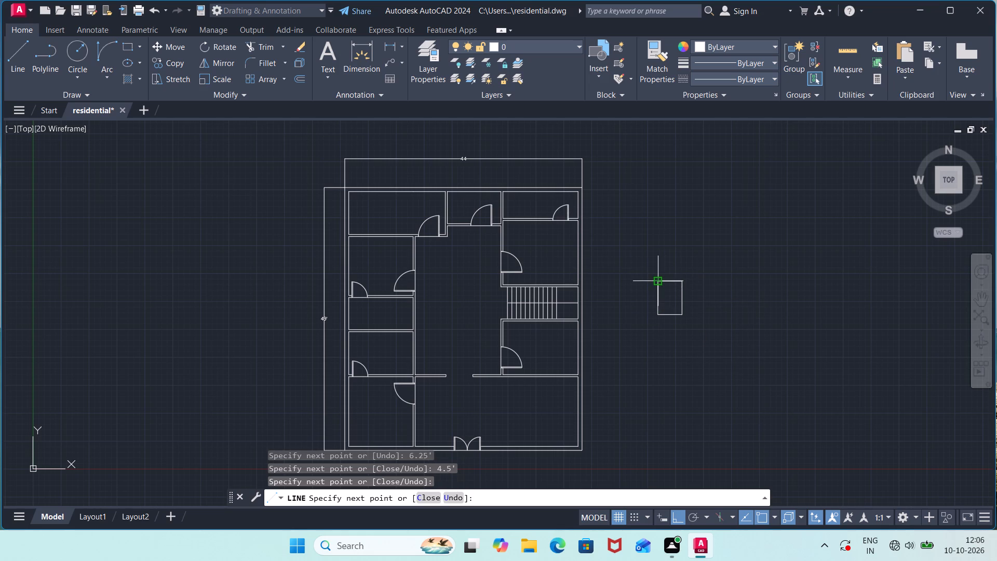
key(Escape)
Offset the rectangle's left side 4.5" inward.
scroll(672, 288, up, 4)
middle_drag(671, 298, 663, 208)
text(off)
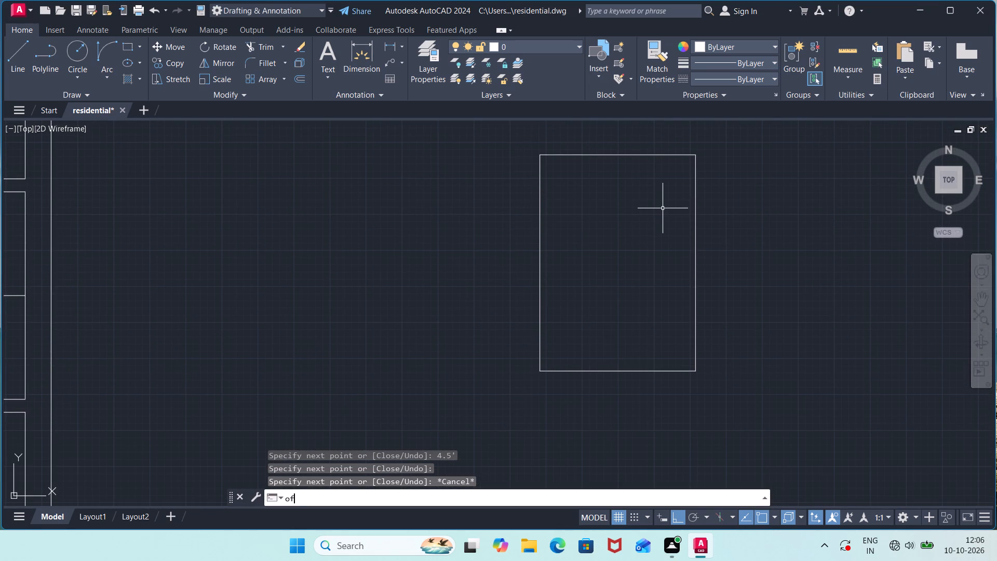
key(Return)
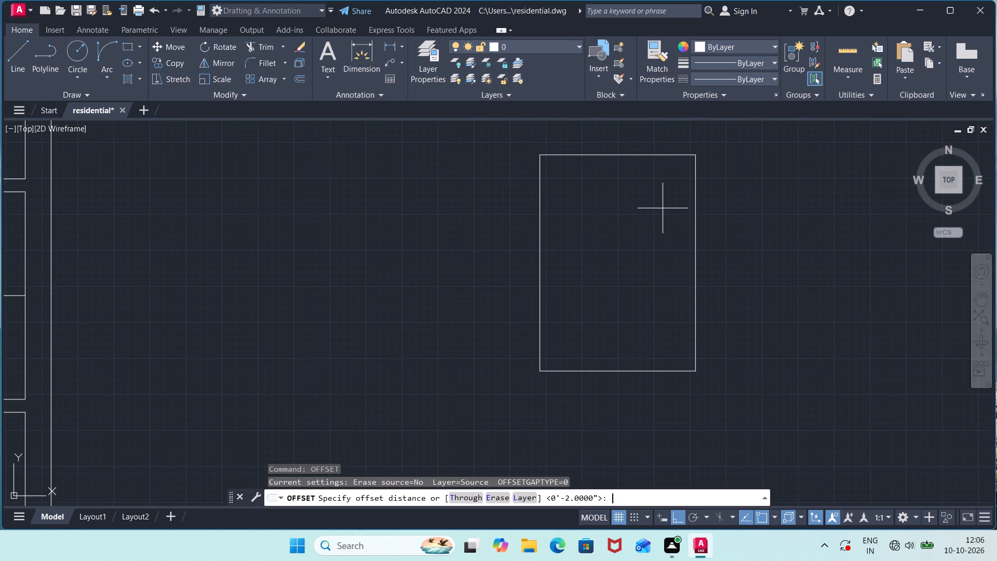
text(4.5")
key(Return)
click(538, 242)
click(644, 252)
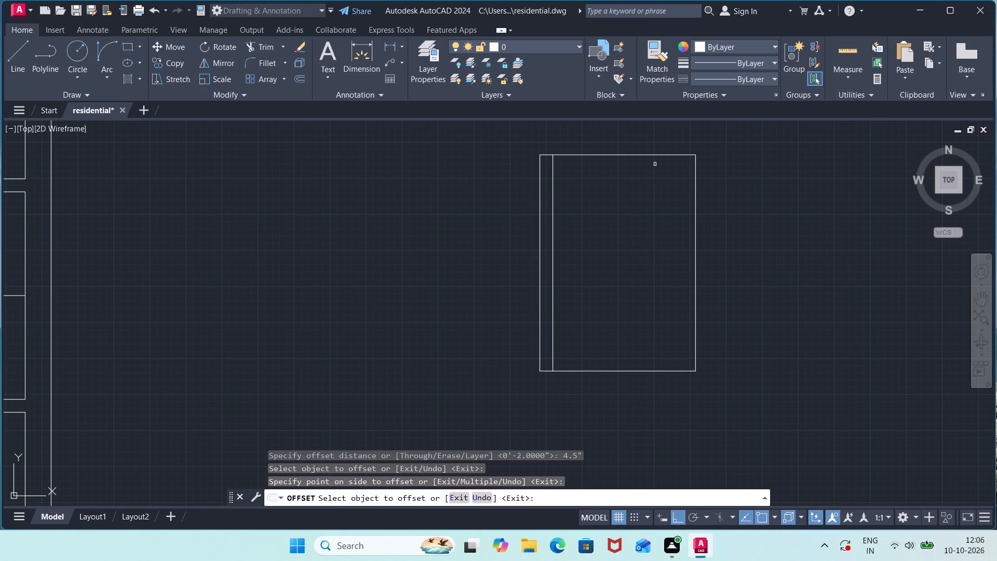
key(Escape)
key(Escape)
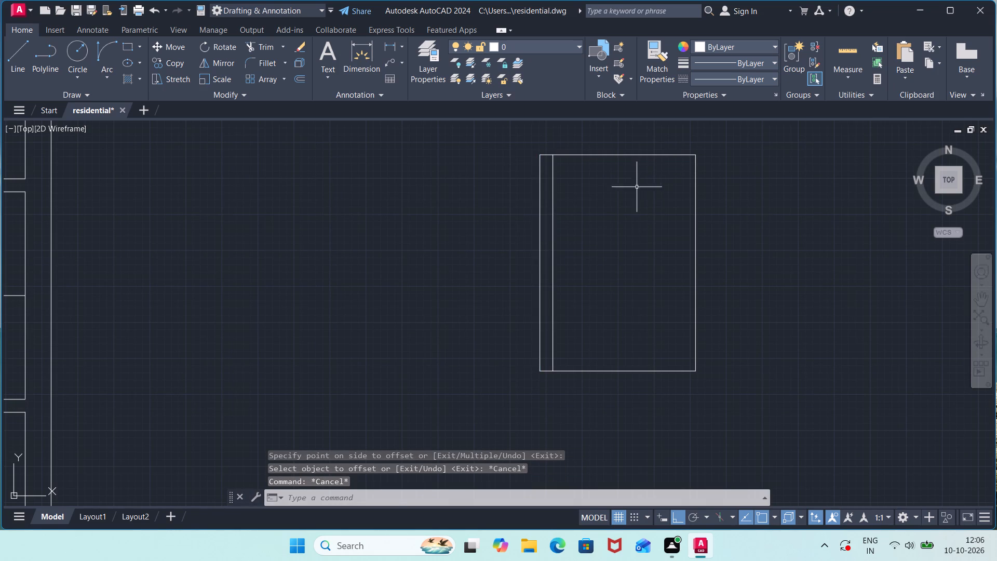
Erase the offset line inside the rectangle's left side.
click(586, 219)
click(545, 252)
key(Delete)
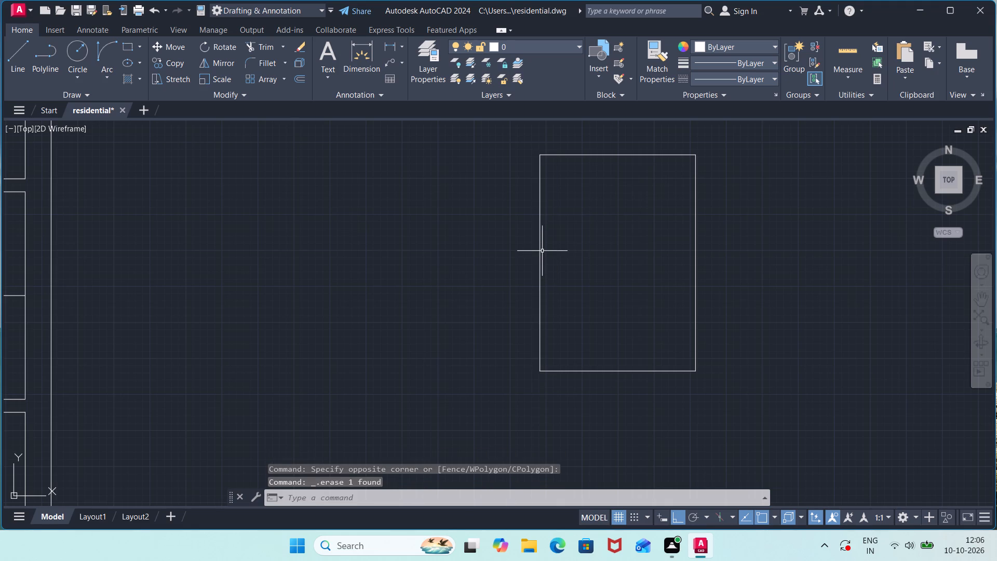
Check the width of the rectangle's top side with a temporary linear dimension, without placing it.
key(l)
click(394, 50)
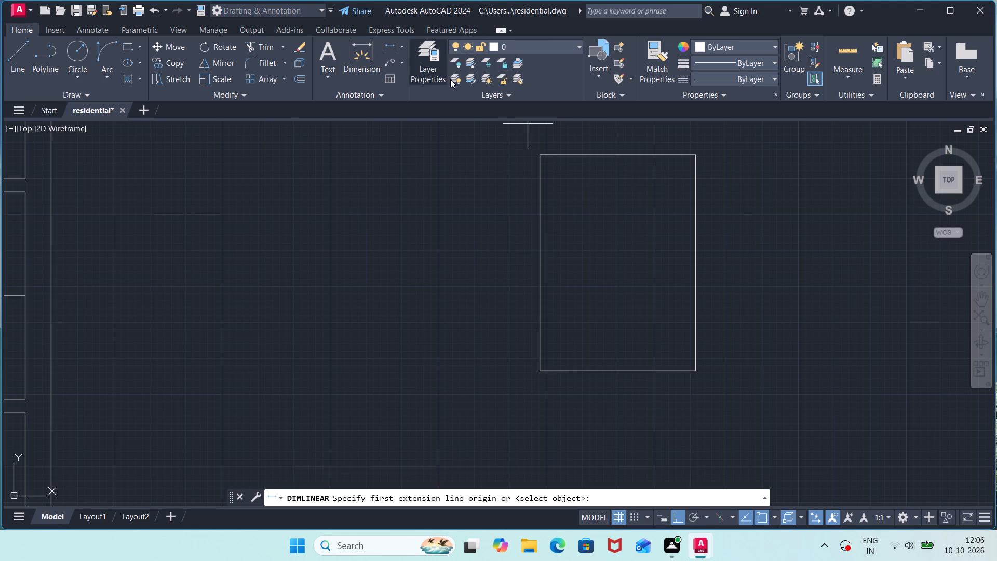
click(540, 157)
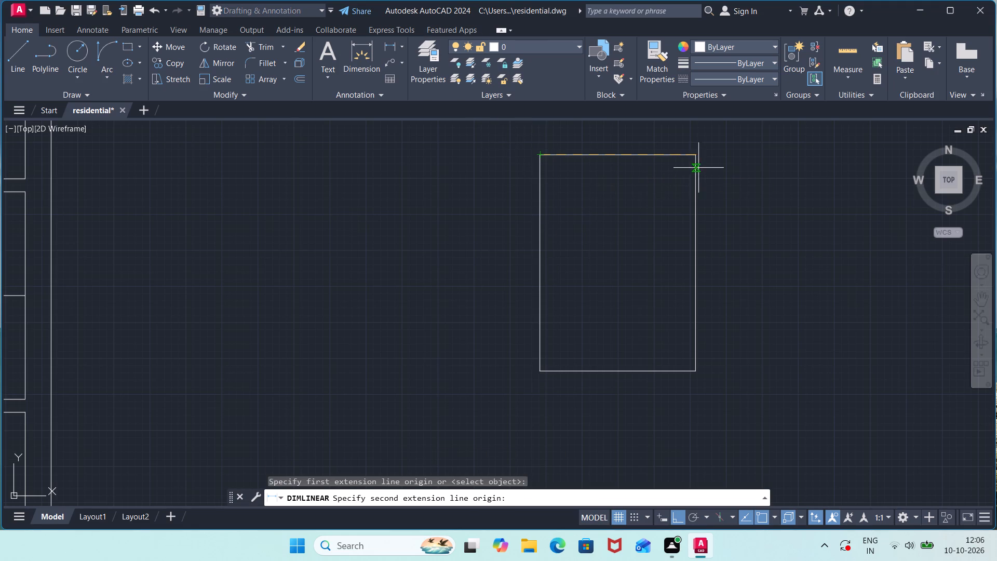
click(698, 157)
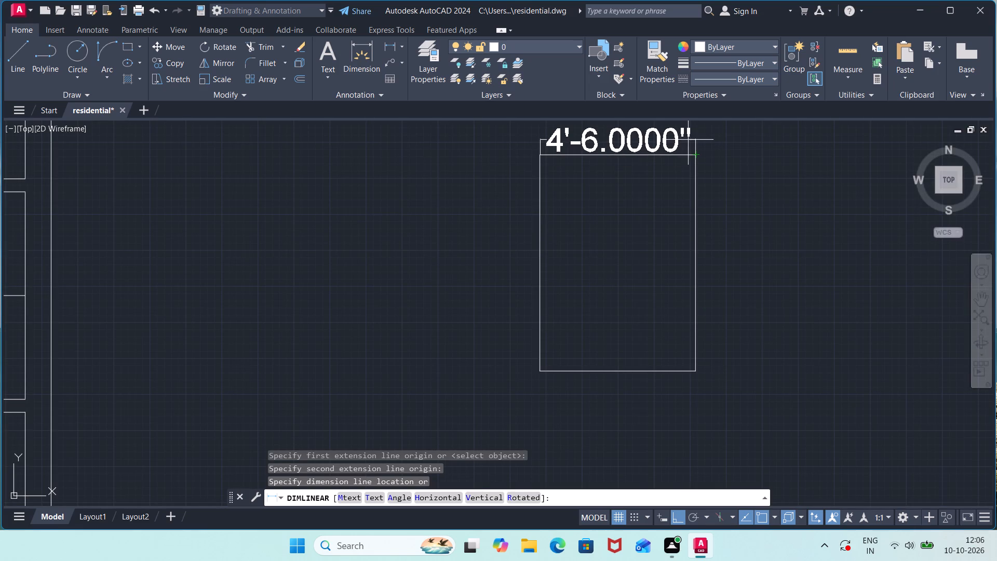
key(Escape)
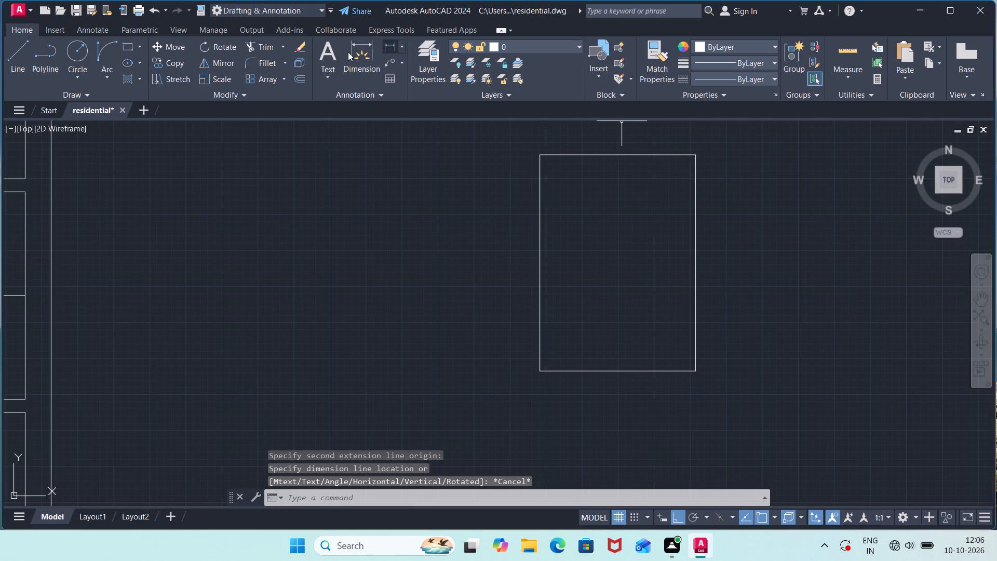
Offset all four sides of the rectangle 2" inward.
text(off)
key(Return)
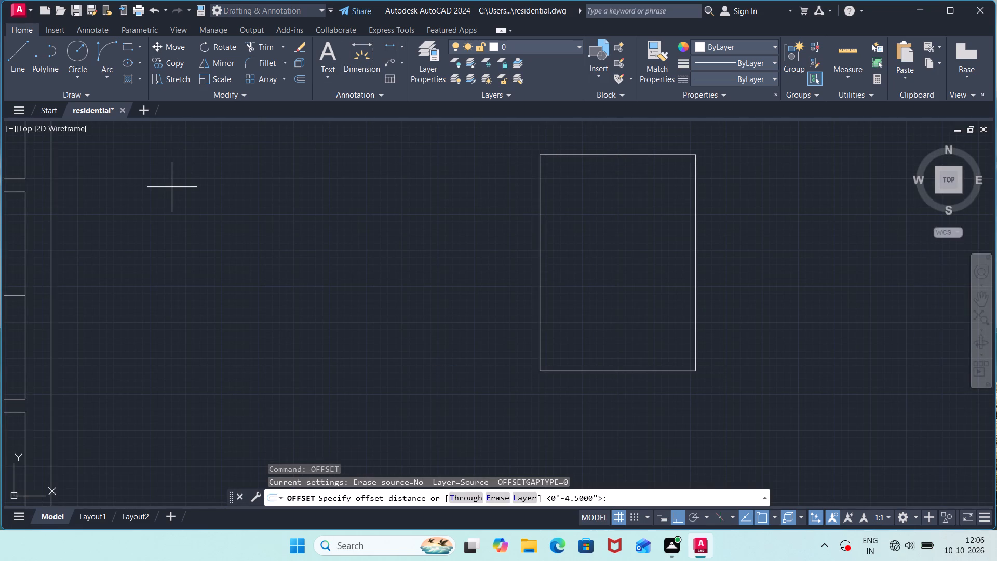
text(2')
key(Return)
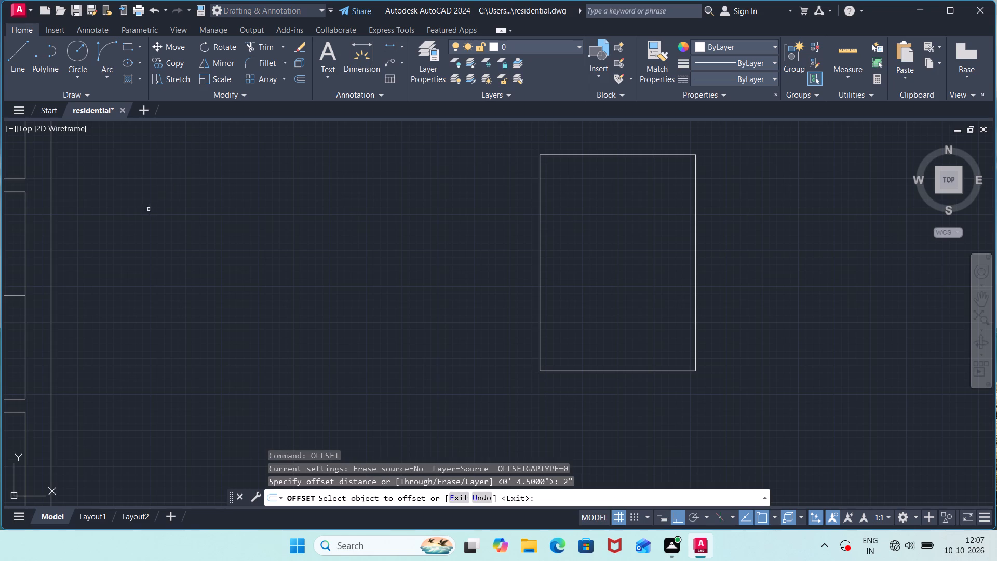
click(539, 284)
click(600, 282)
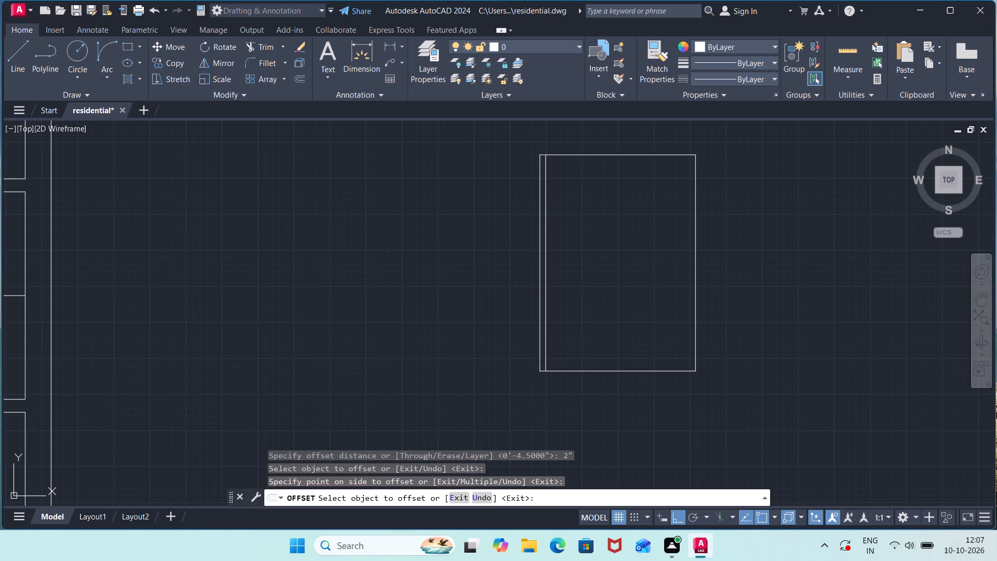
click(592, 155)
click(593, 185)
click(695, 221)
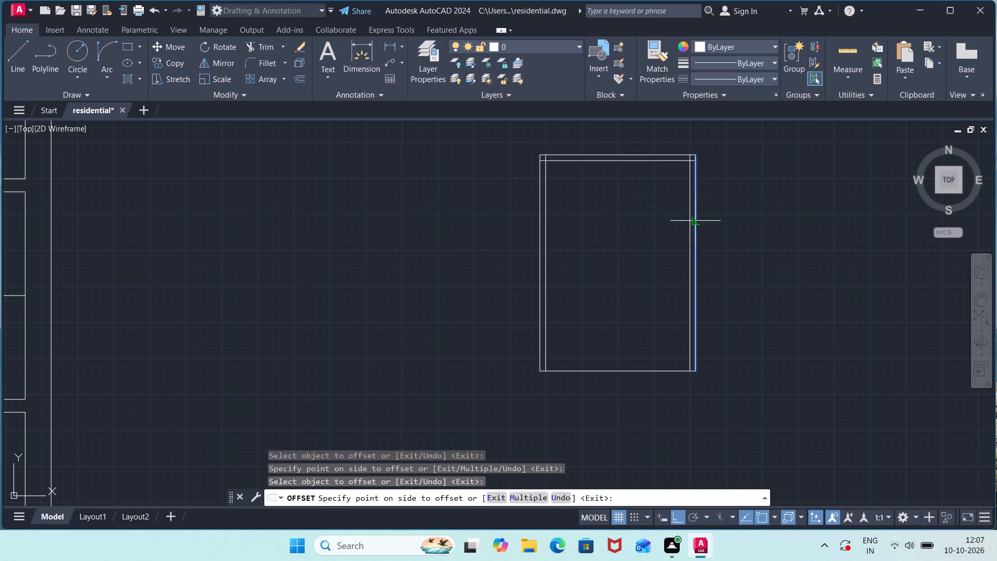
click(652, 221)
click(577, 370)
click(595, 333)
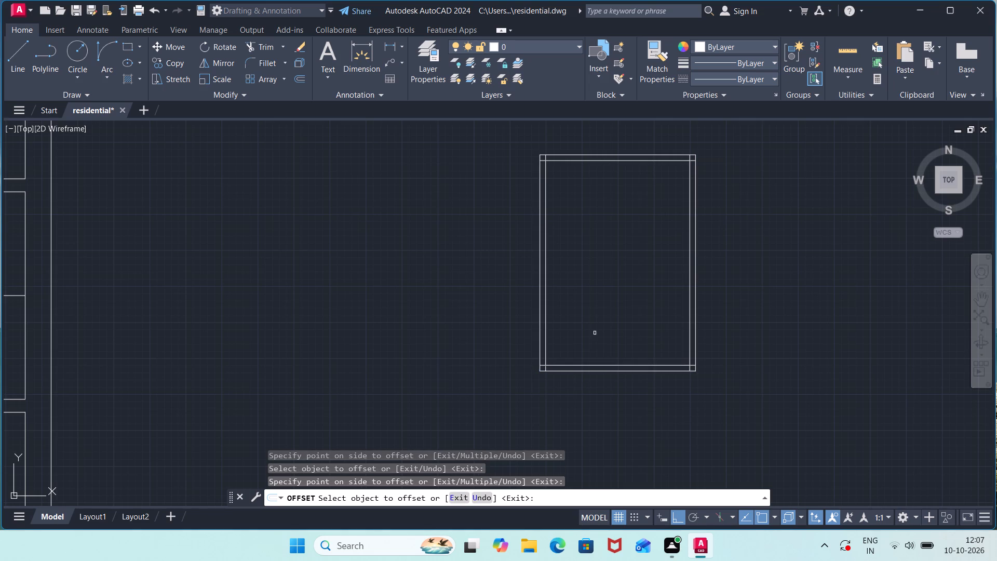
key(Escape)
Trim the overlapping ends of the inner offset lines at the rectangle's two top corners.
text(tr)
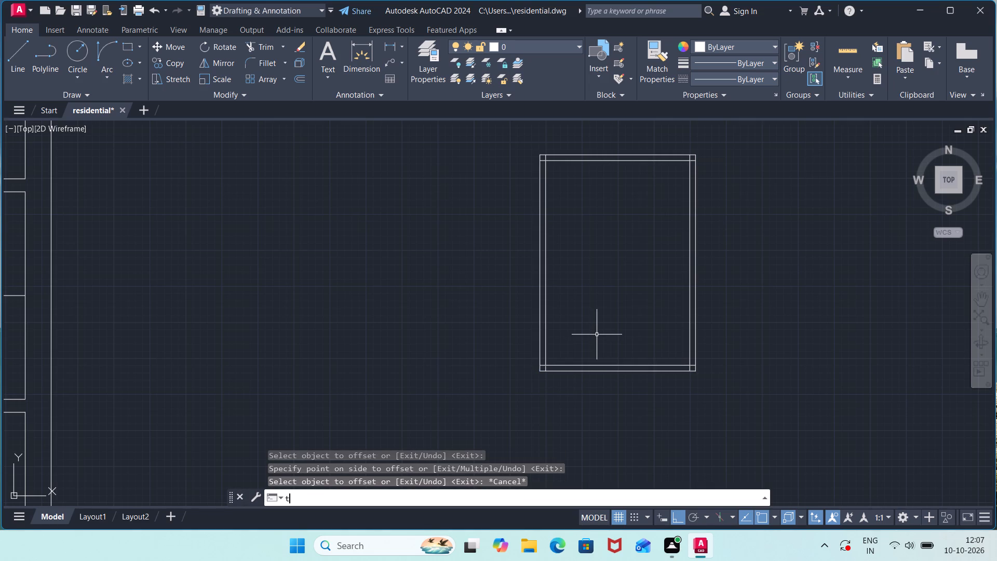
key(Return)
scroll(565, 158, up, 2)
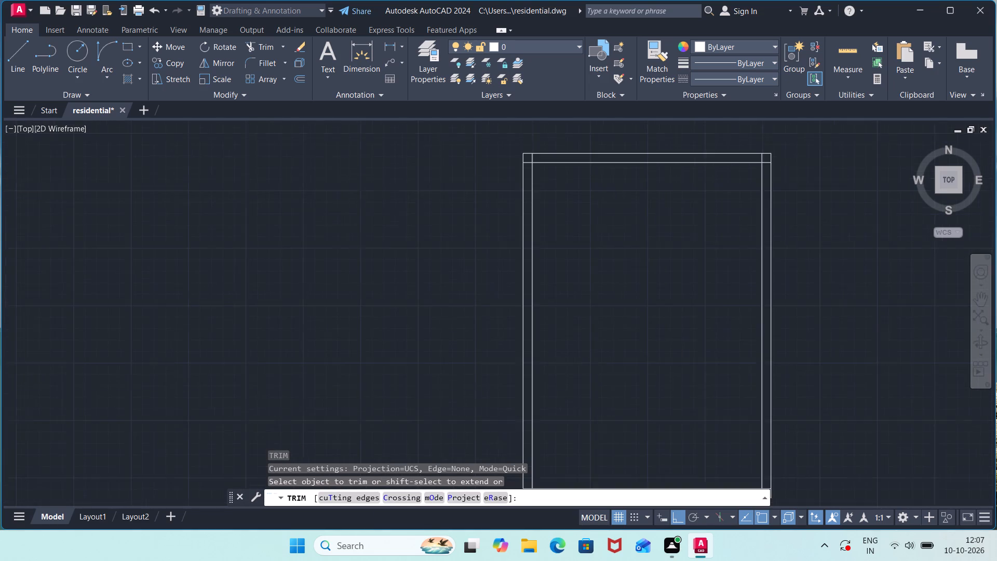
click(519, 158)
double_click(506, 159)
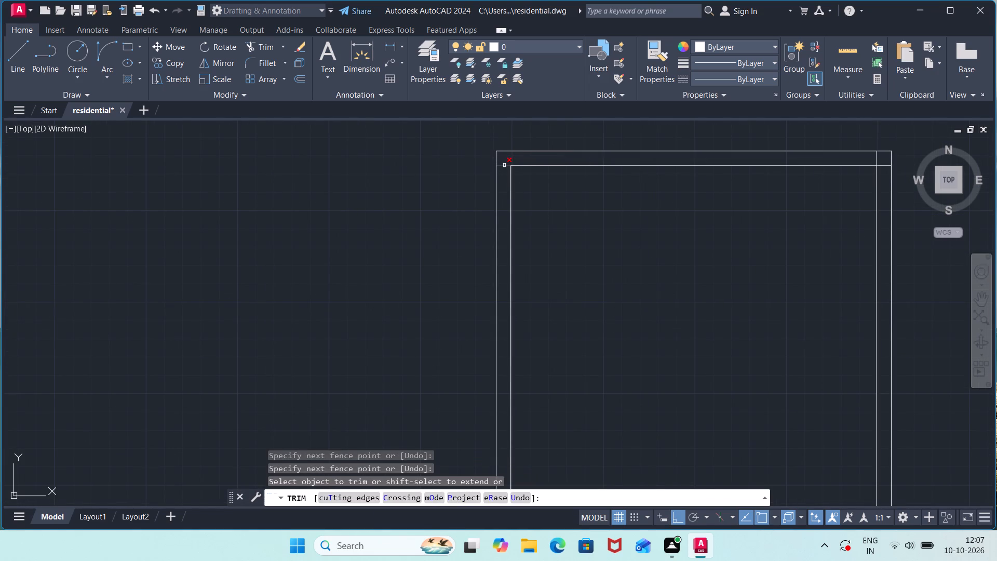
click(504, 170)
click(504, 159)
scroll(632, 239, down, 1)
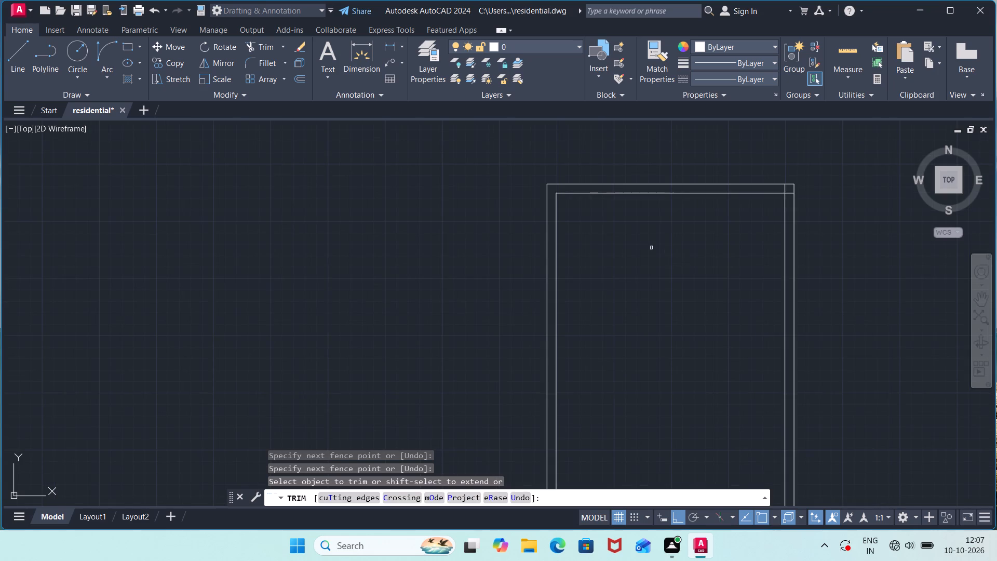
middle_drag(689, 257, 555, 244)
click(651, 176)
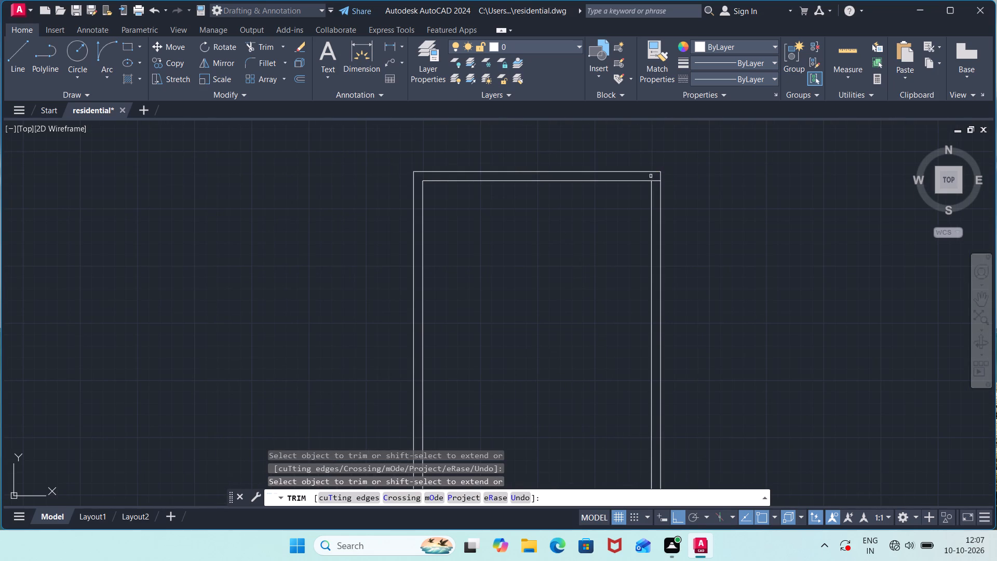
click(658, 181)
Trim the overlapping ends of the inner offset lines at the rectangle's two bottom corners.
scroll(610, 276, down, 2)
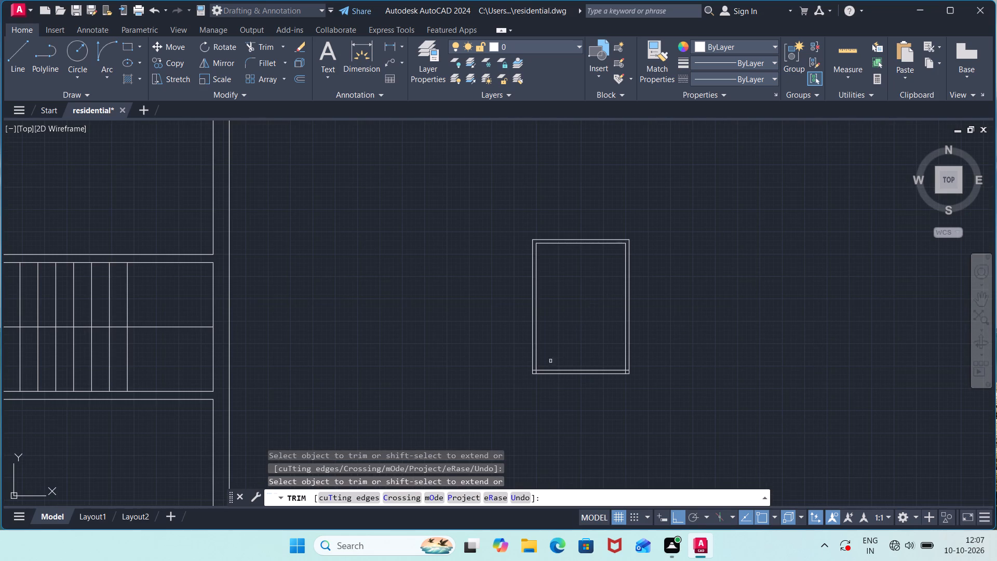
middle_drag(543, 368, 604, 290)
scroll(605, 286, up, 3)
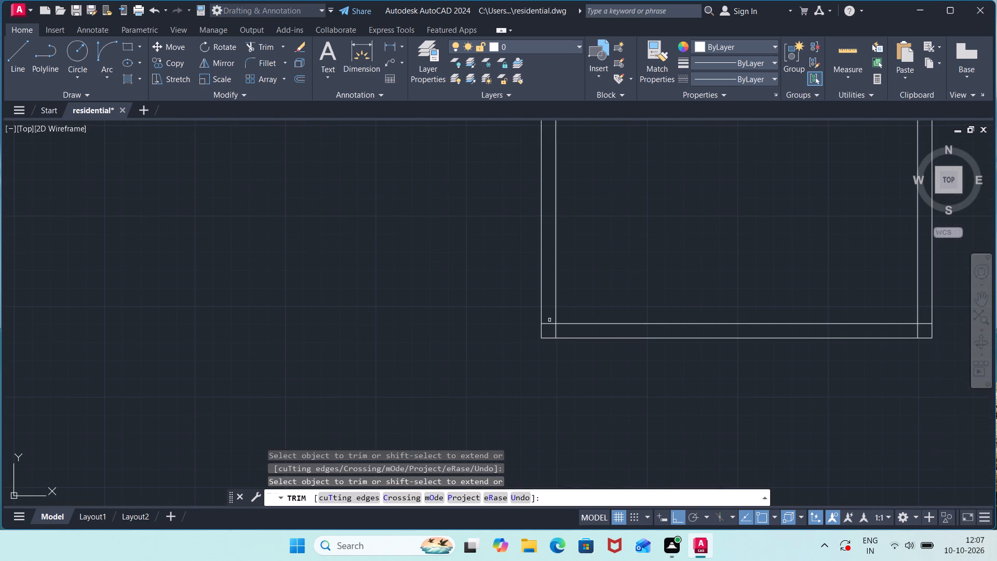
click(549, 320)
click(548, 326)
click(571, 330)
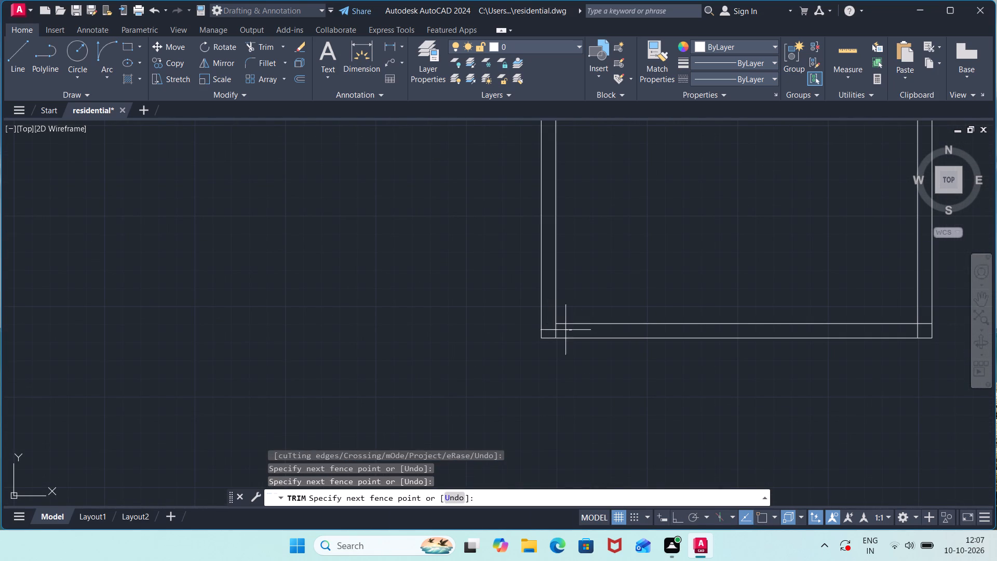
click(548, 328)
middle_drag(948, 325, 837, 365)
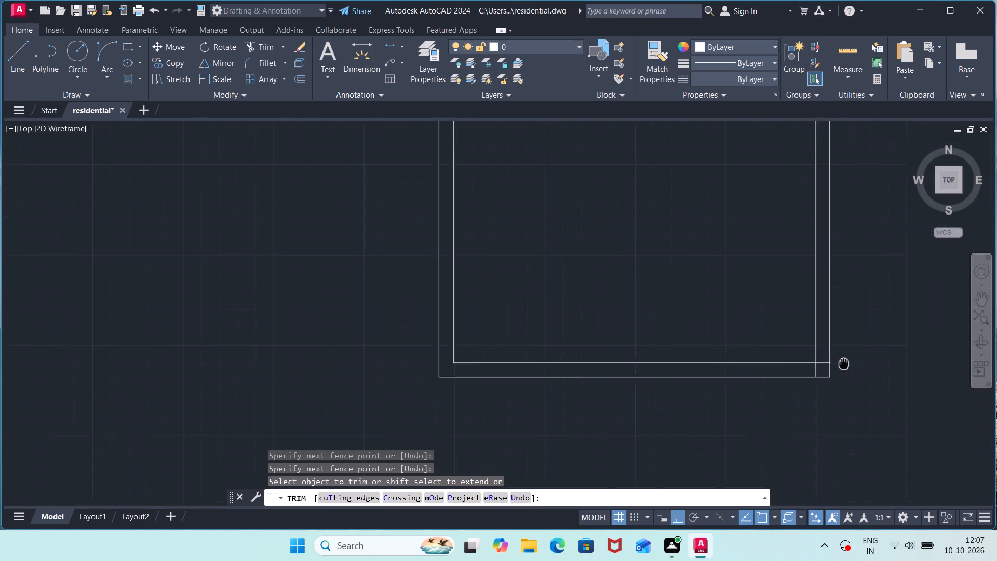
middle_drag(837, 365, 744, 365)
click(722, 355)
double_click(722, 371)
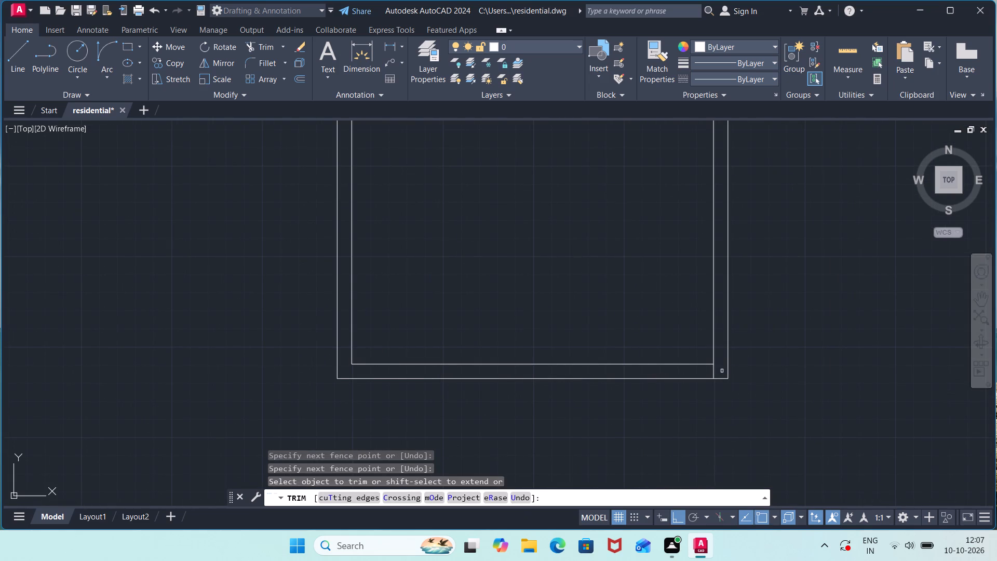
click(720, 372)
click(705, 374)
middle_drag(609, 213, 627, 427)
scroll(627, 428, down, 1)
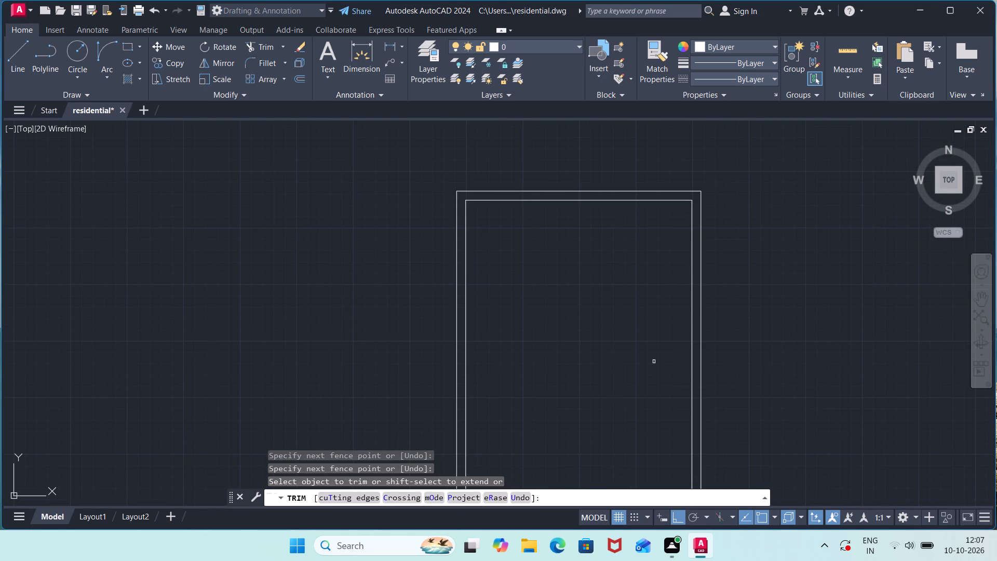
key(Escape)
Draw a horizontal line across the upper part of the double-outlined rectangle, from its outer left side to its outer right side.
key(l)
key(Return)
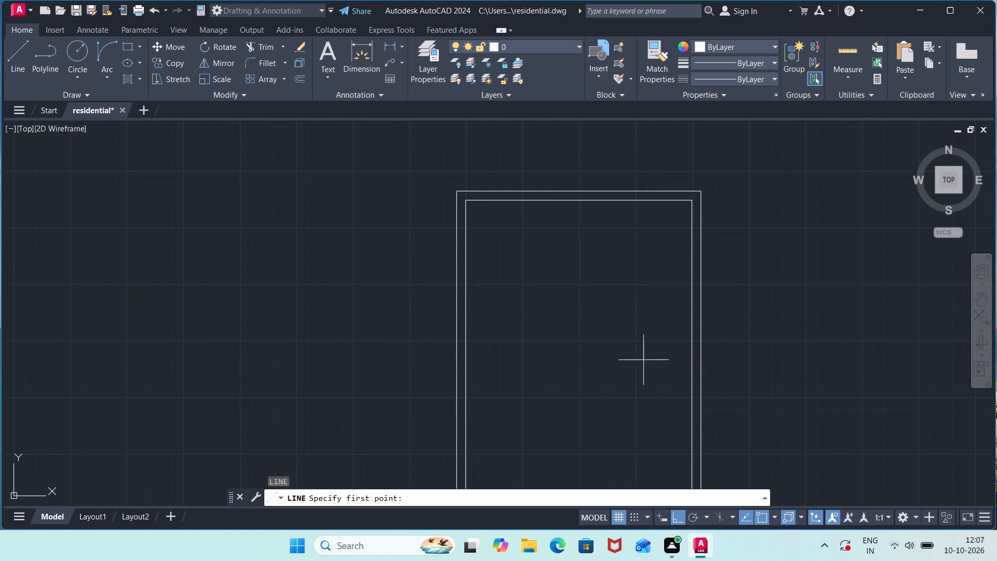
click(455, 274)
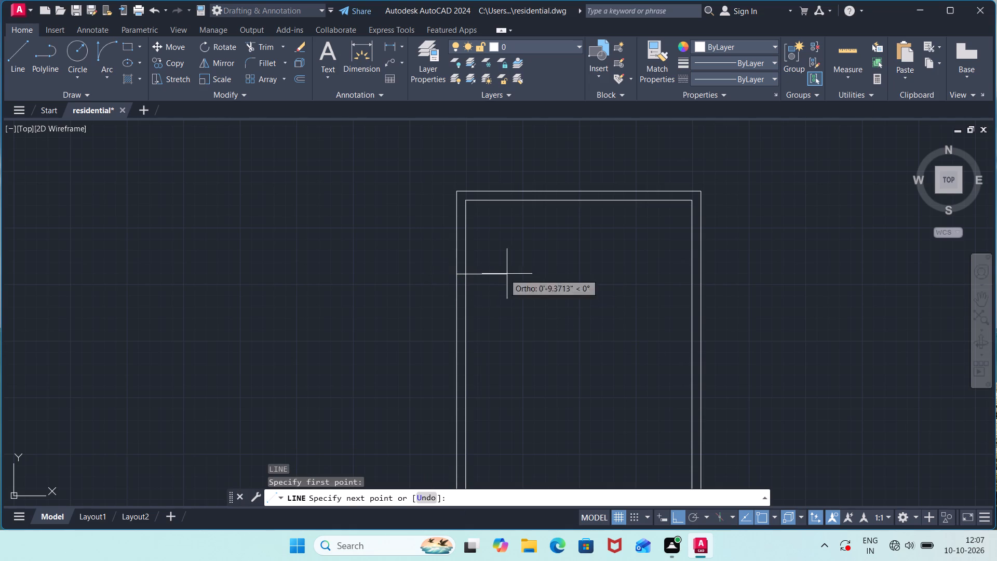
click(704, 277)
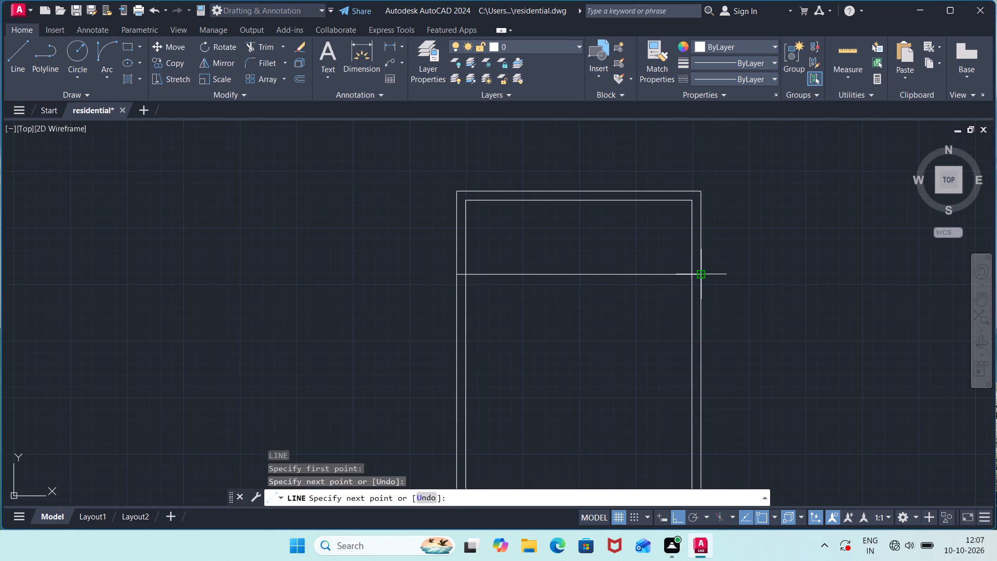
key(Escape)
Offset the new horizontal line 2" upward.
key(o)
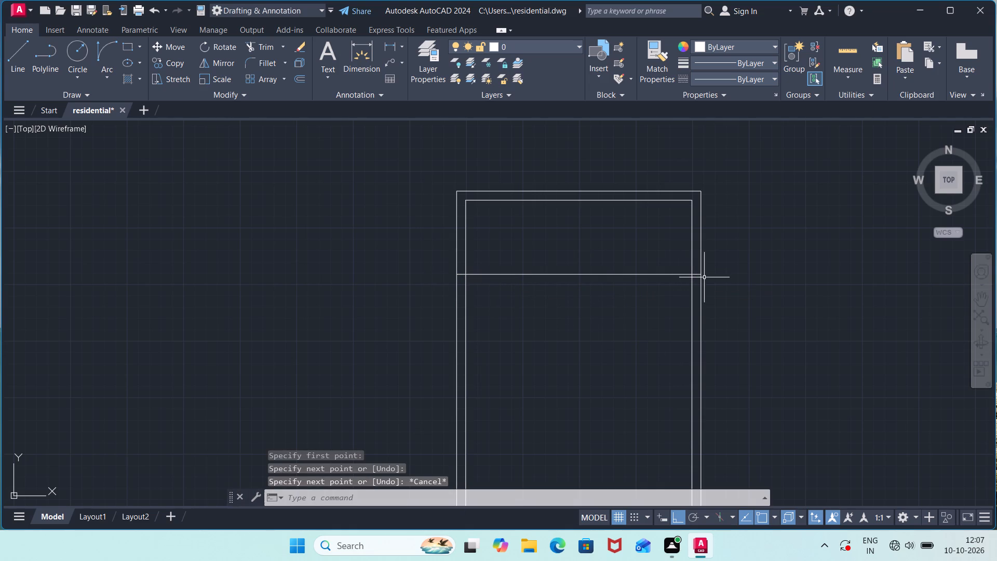
text(ff)
key(Return)
key(2)
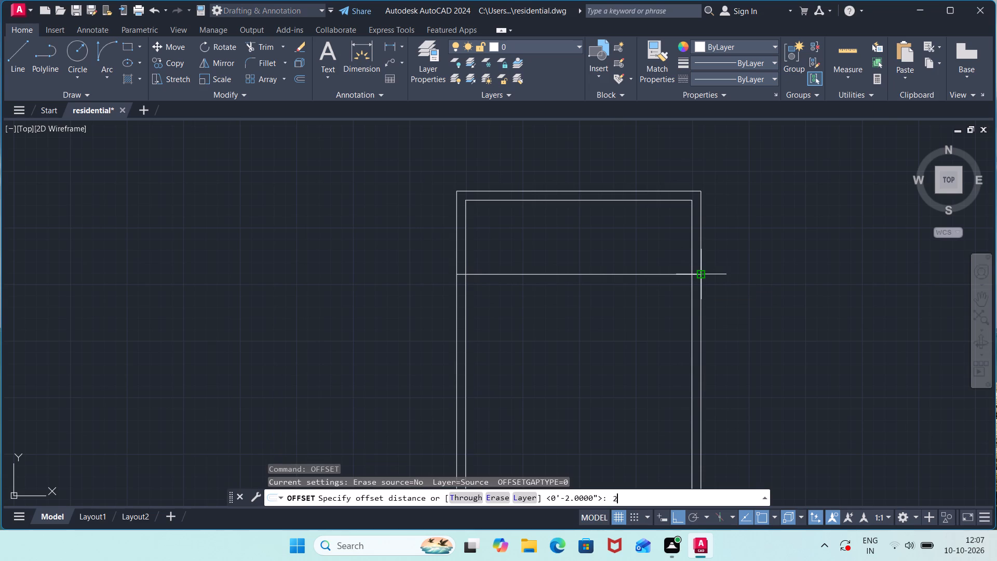
key(shift+quotedbl)
key(Return)
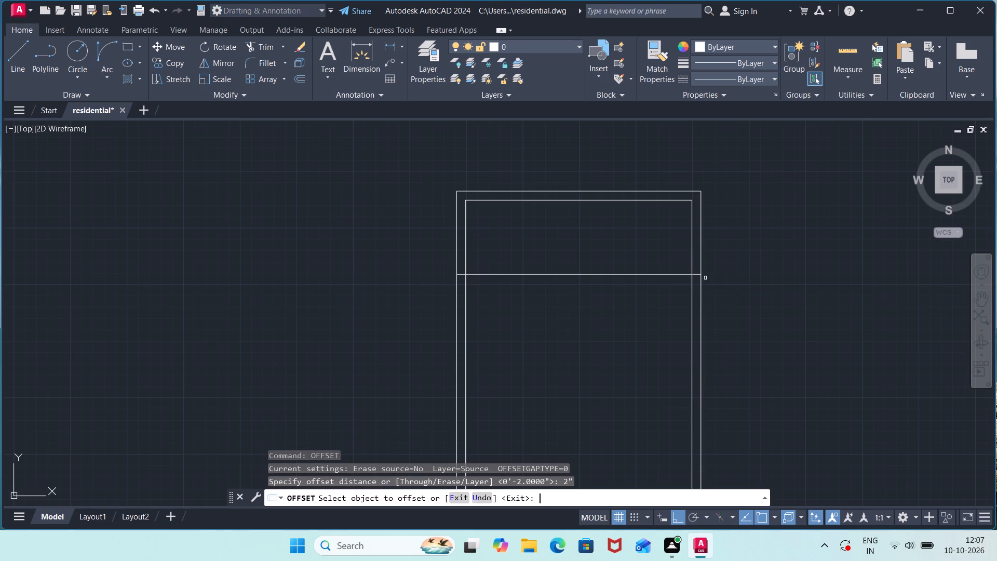
click(675, 275)
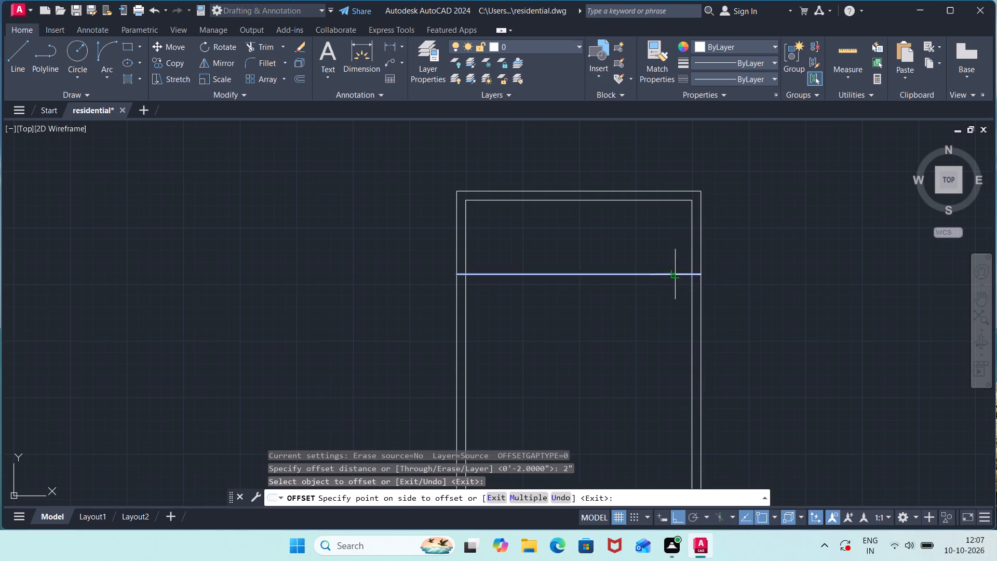
click(672, 255)
key(Escape)
Trim the two horizontal lines and the inner side lines where they cross, leaving separate upper and lower inner rectangles.
text(tr)
key(Return)
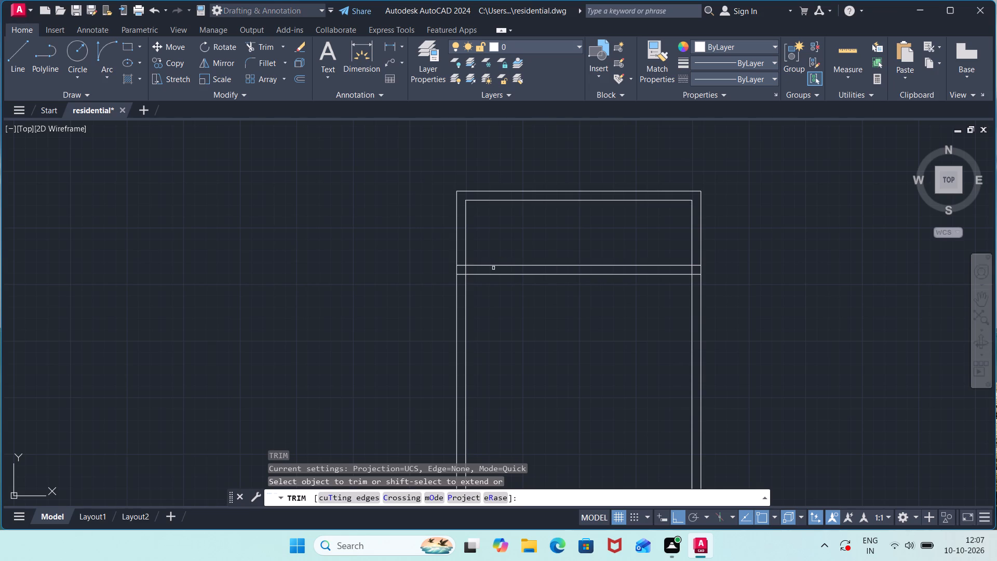
click(464, 272)
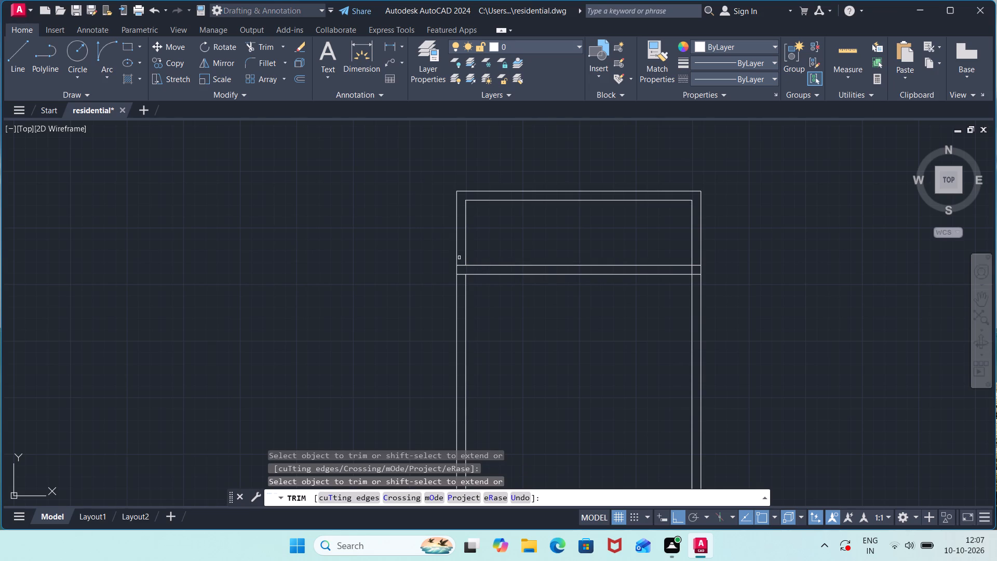
click(459, 255)
click(460, 279)
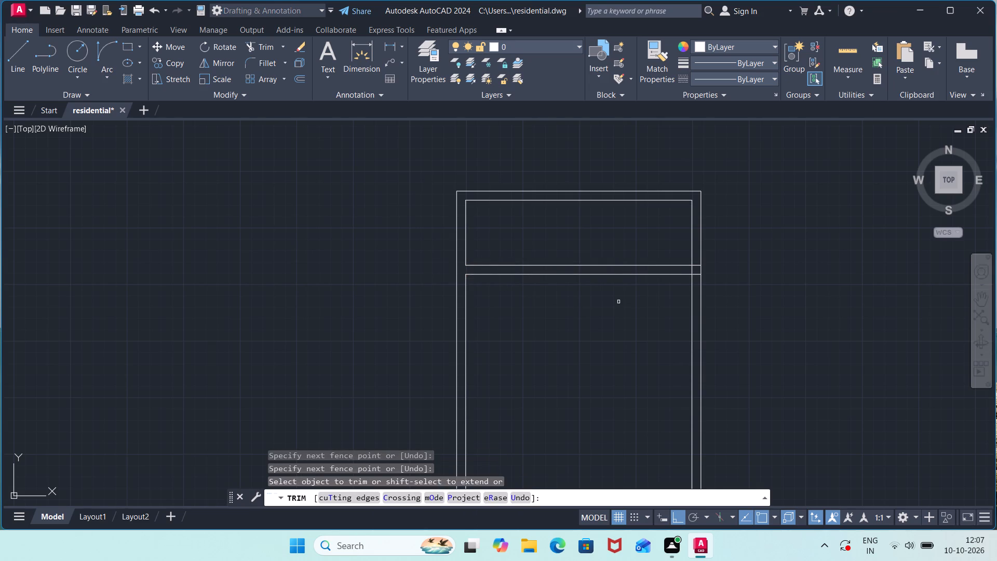
click(697, 287)
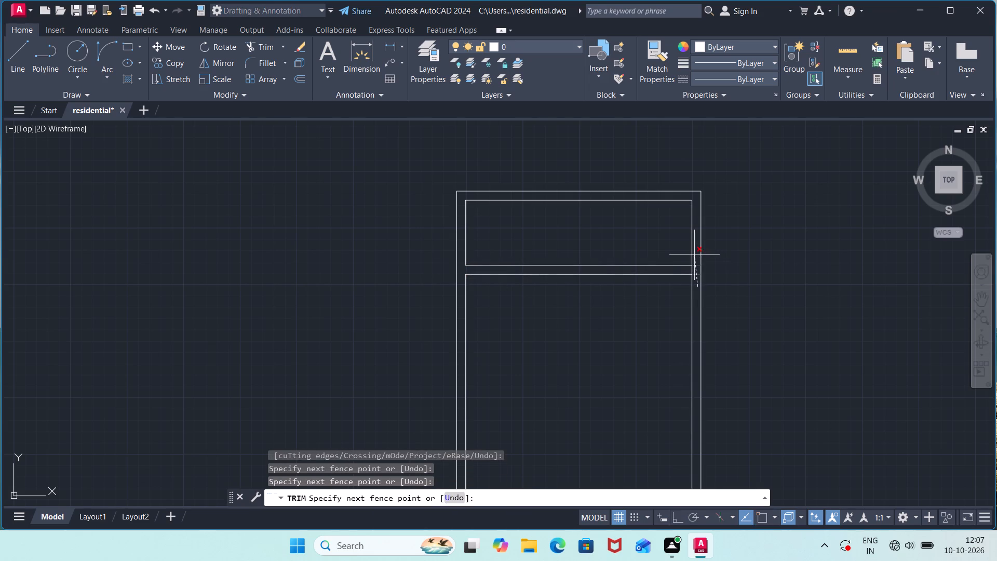
click(694, 255)
click(691, 271)
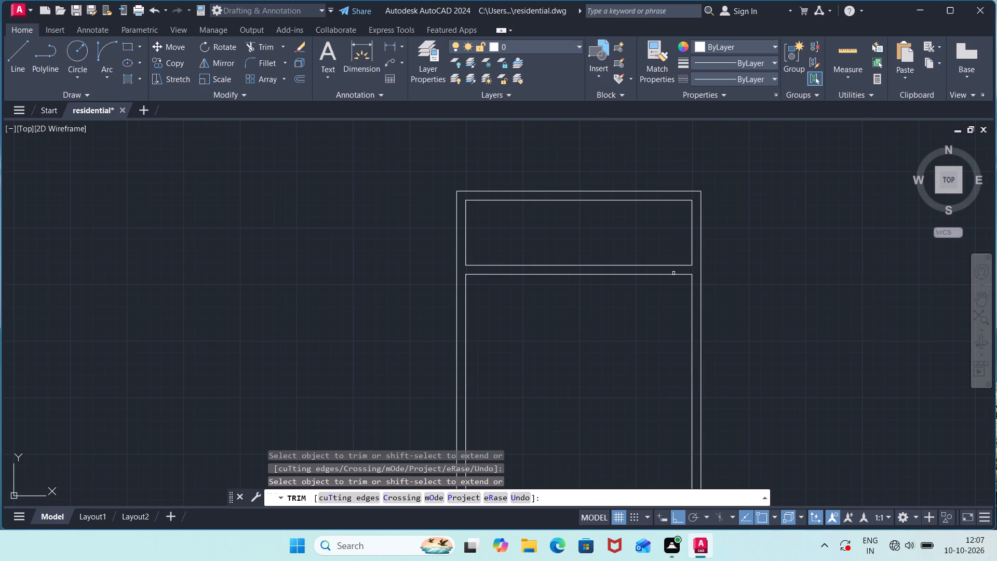
key(Escape)
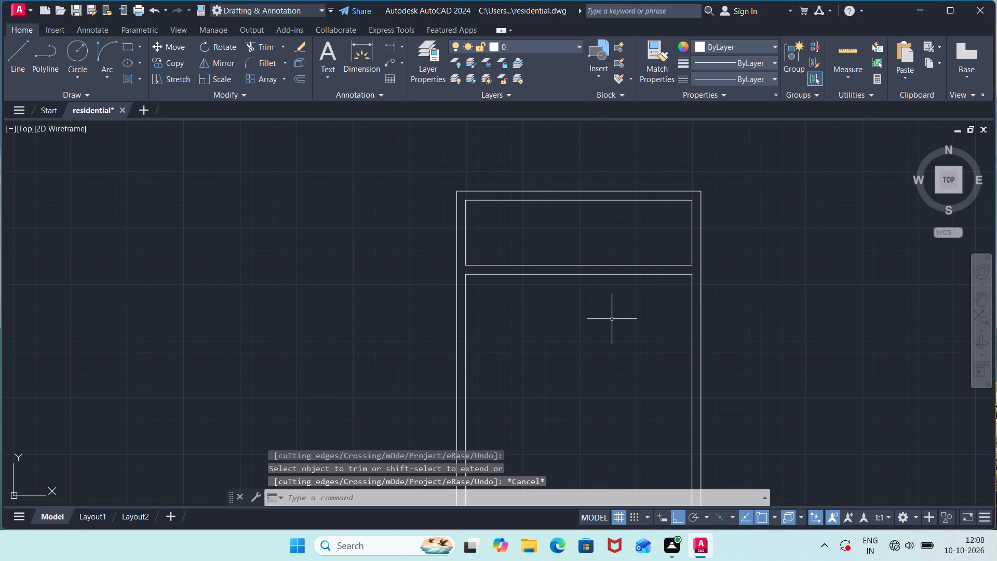
With ortho off, draw a triangle from the lower inner rectangle's top midpoint to its left side, with a 1' horizontal base.
key(l)
key(Return)
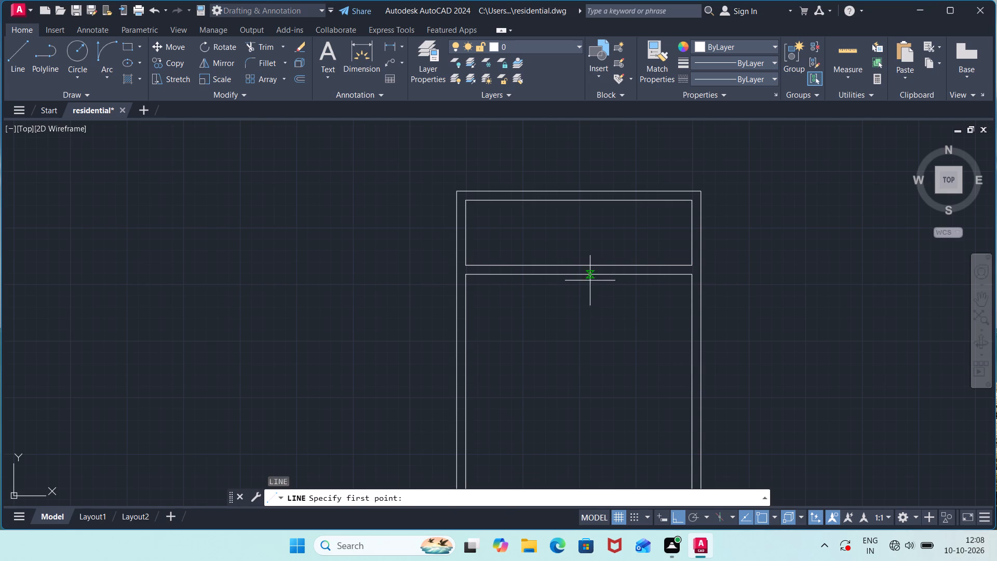
click(581, 274)
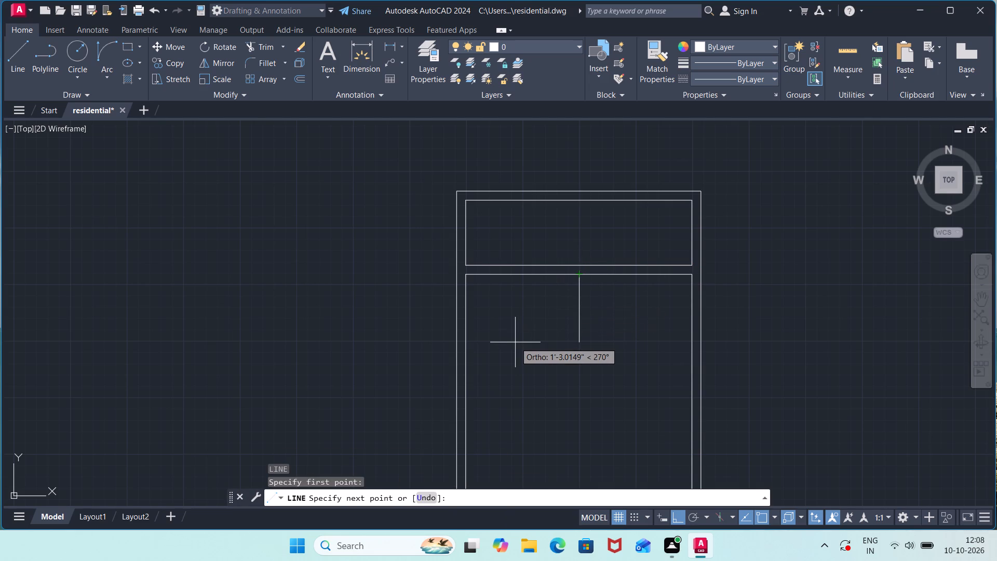
key(F8)
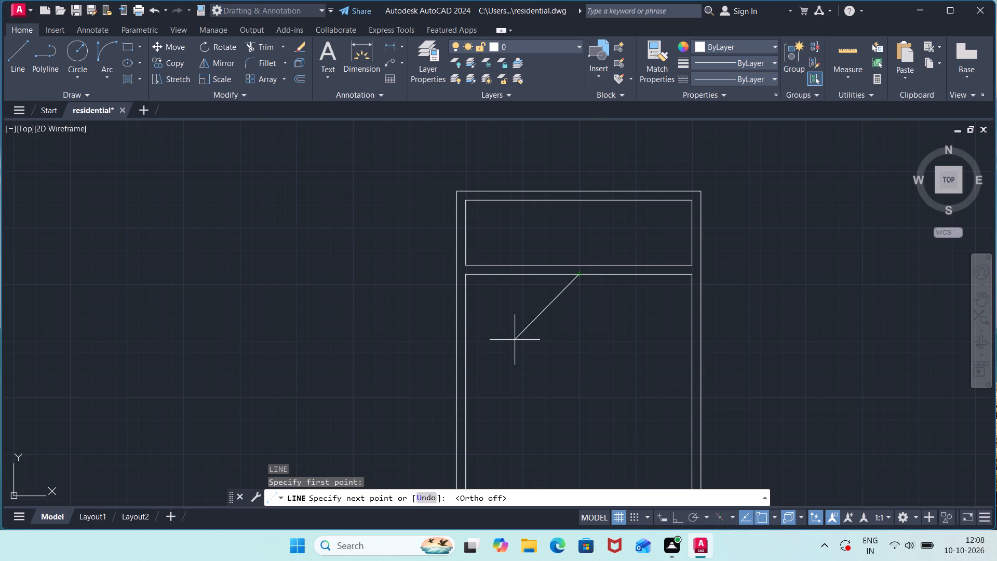
click(464, 421)
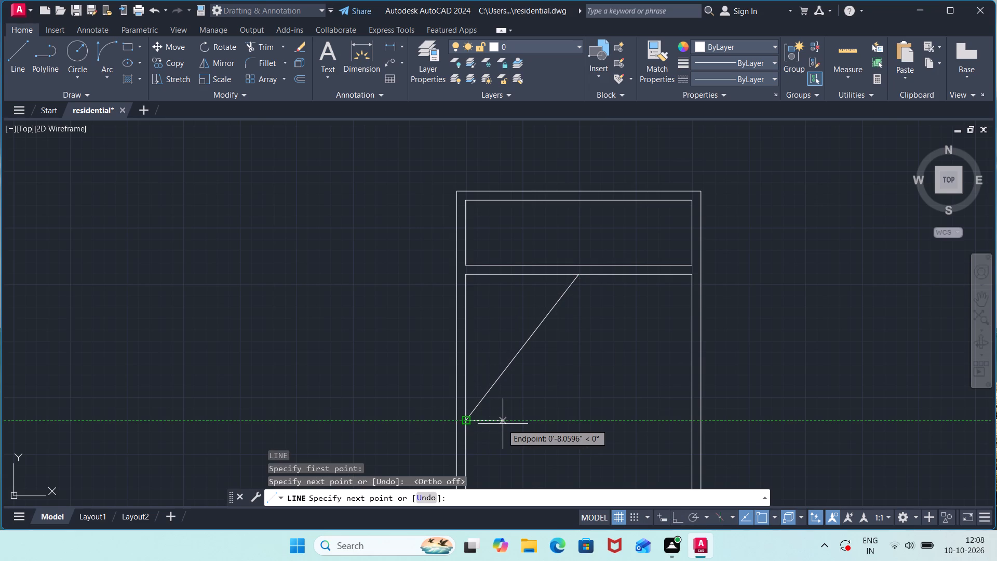
key(1)
key(apostrophe)
key(Return)
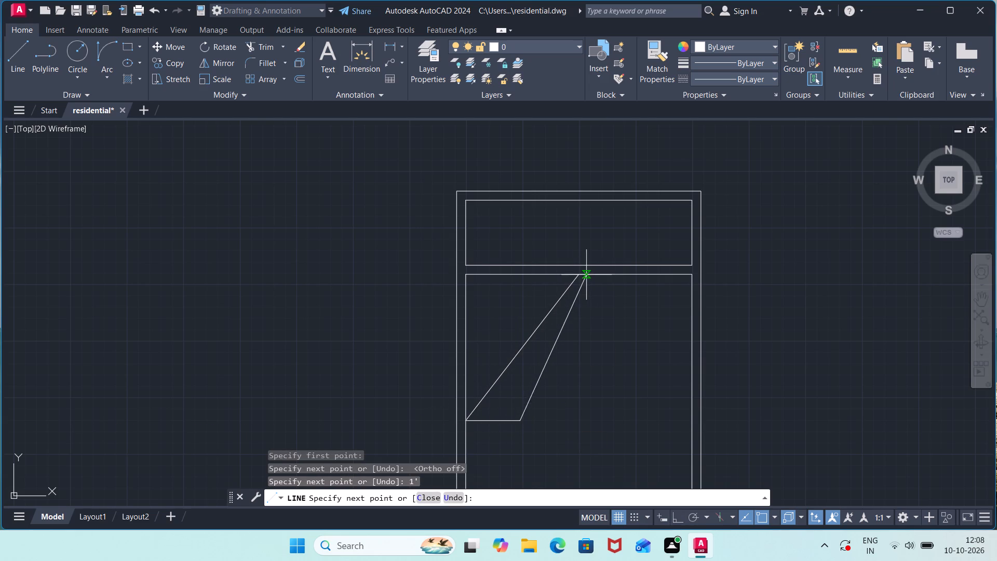
click(580, 275)
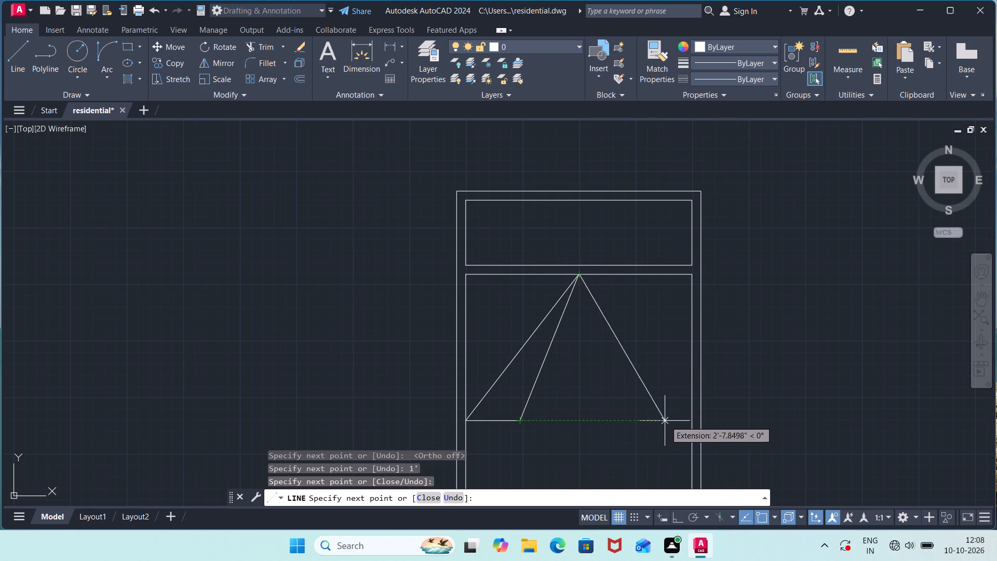
Continue the line into a matching triangle reaching the inner right side, with a 1' horizontal base, back to the top midpoint.
click(691, 423)
text(1')
key(Return)
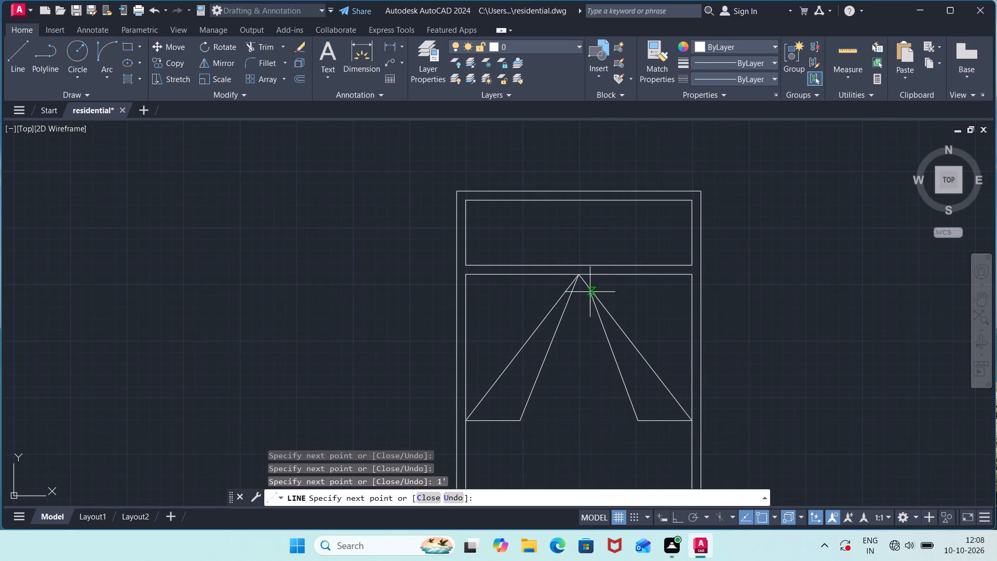
click(577, 278)
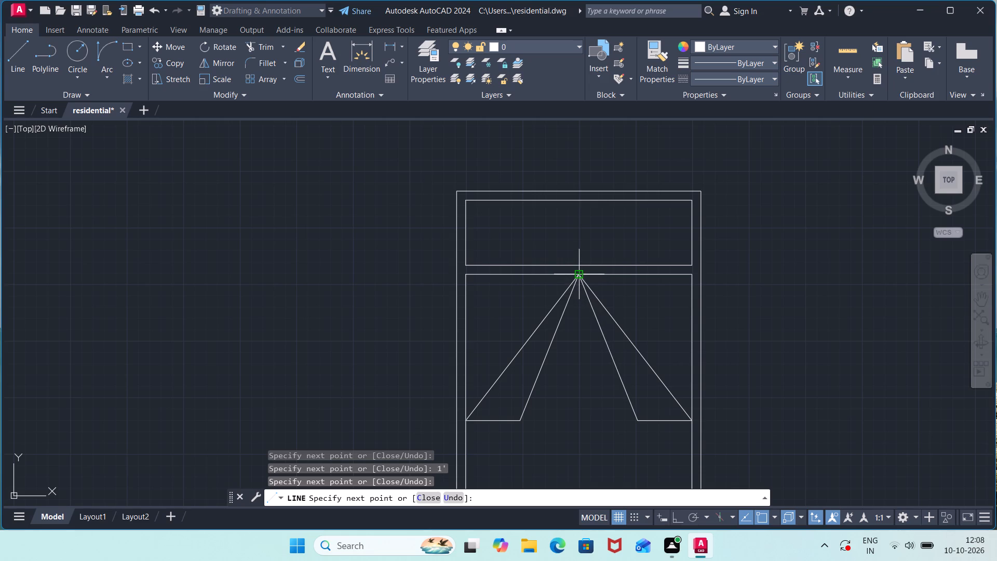
key(Escape)
Draw a vertical line through the middle of the upper inner rectangle, from its bottom side to its top side.
key(l)
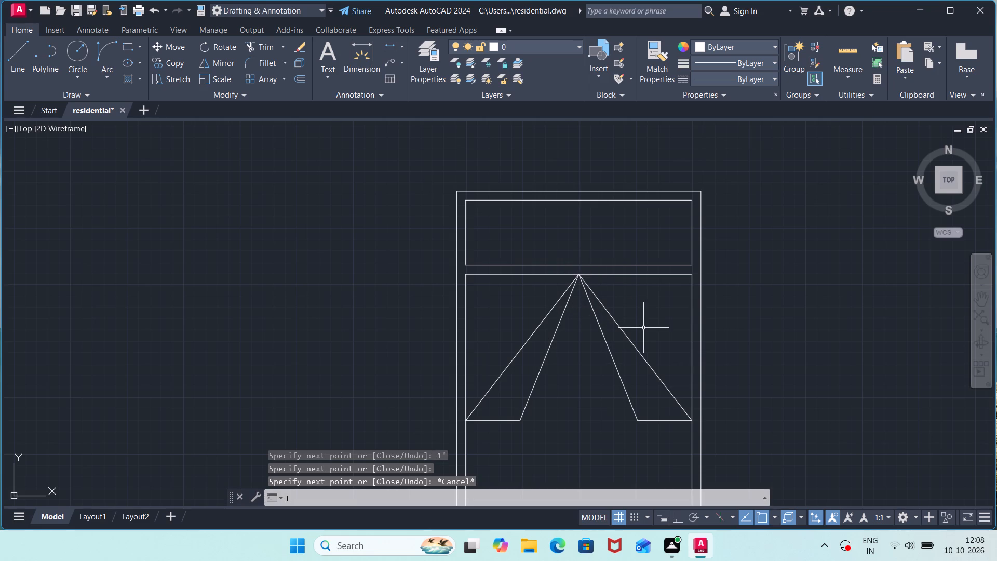
key(Return)
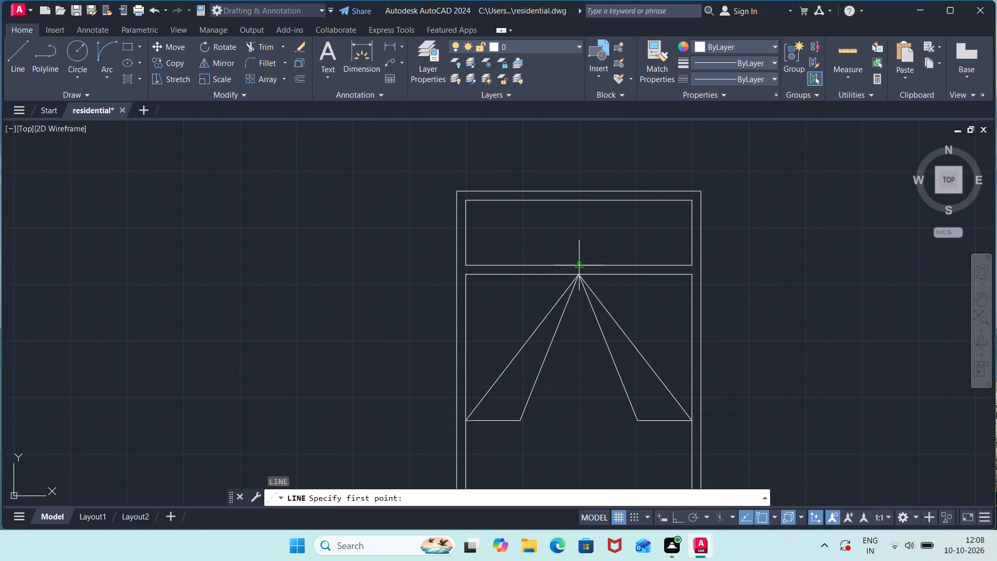
click(578, 262)
click(581, 202)
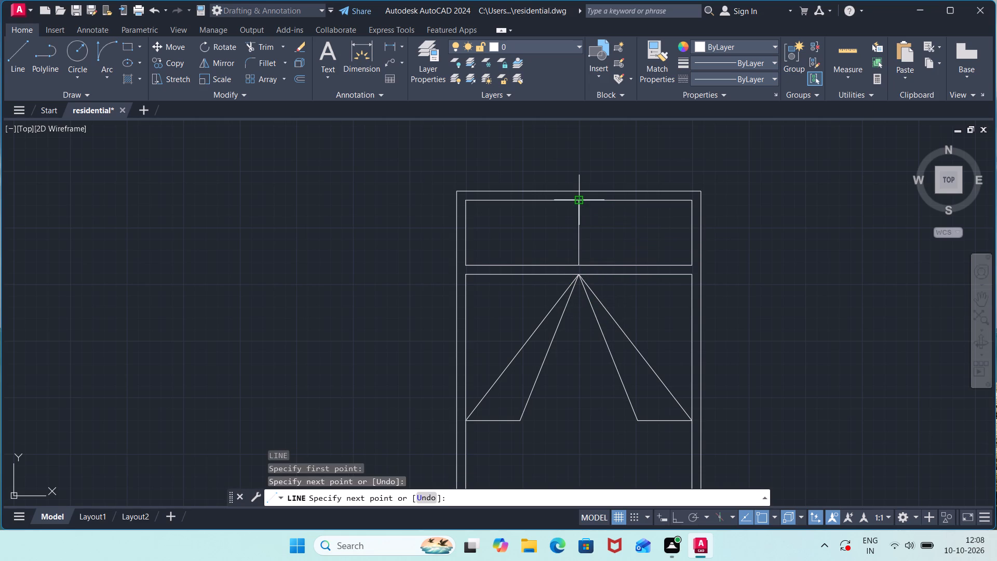
key(Escape)
Offset the vertical middle line 1" to both sides.
key(o)
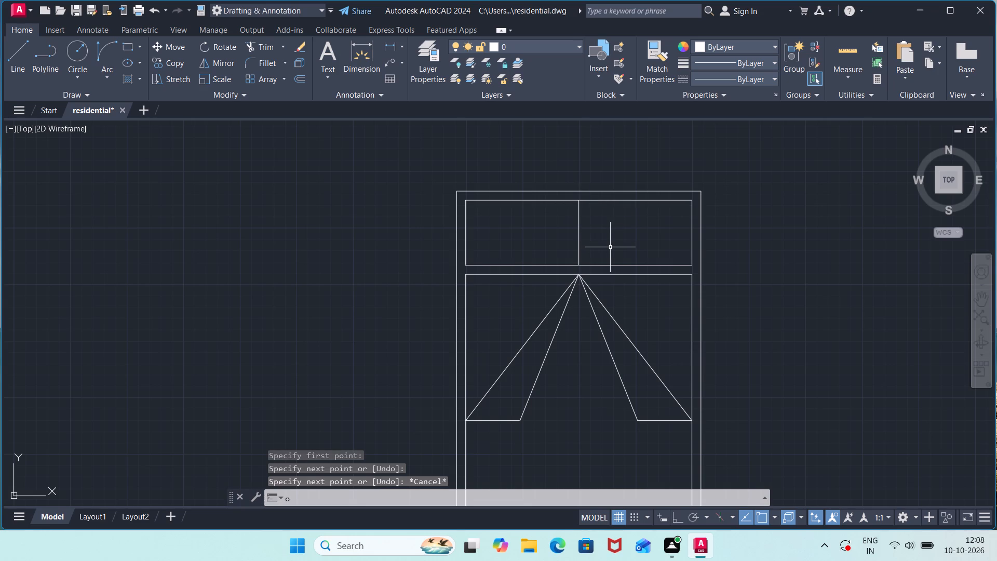
key(f)
key(f)
key(Return)
key(1)
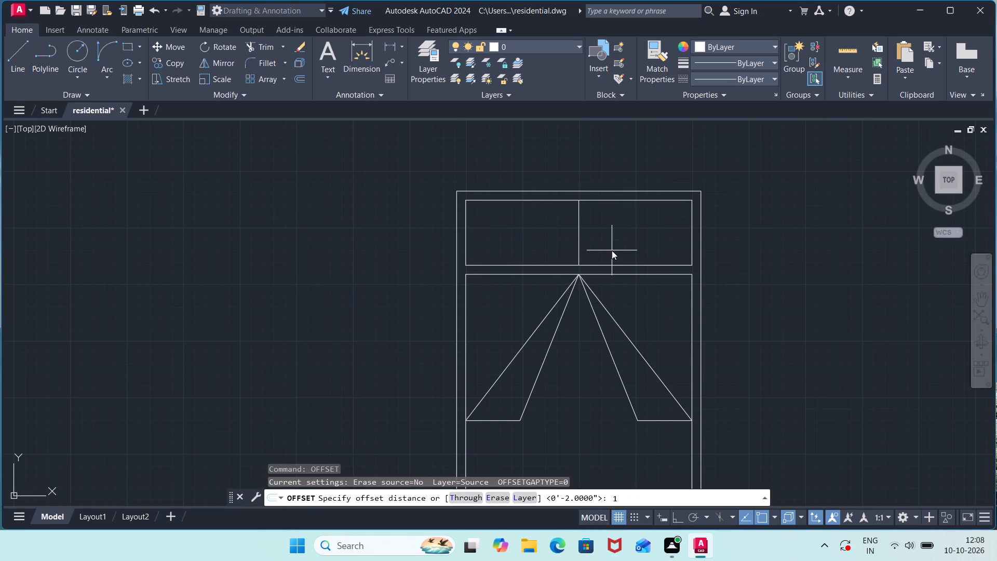
key(shift+quotedbl)
key(Return)
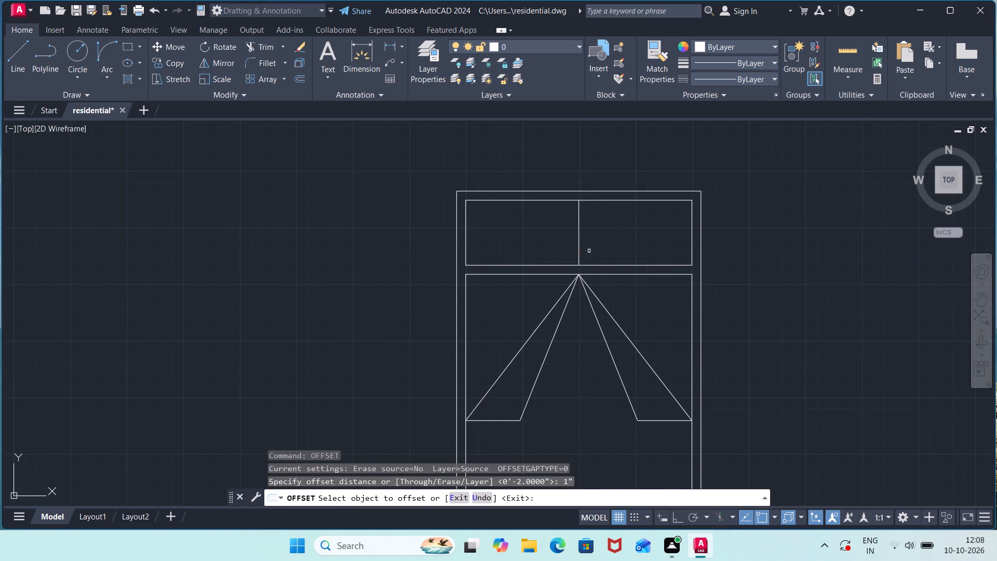
click(577, 253)
click(558, 250)
click(580, 250)
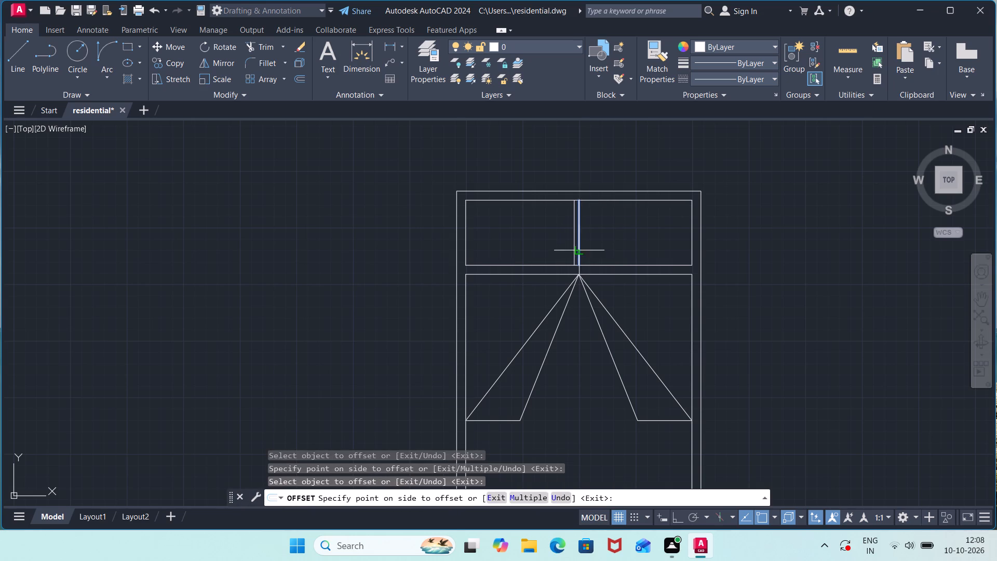
click(624, 248)
key(Escape)
Trim away the vertical middle line and the short top and bottom pieces between its offsets, leaving two separate pillow rectangles.
text(tr)
key(Return)
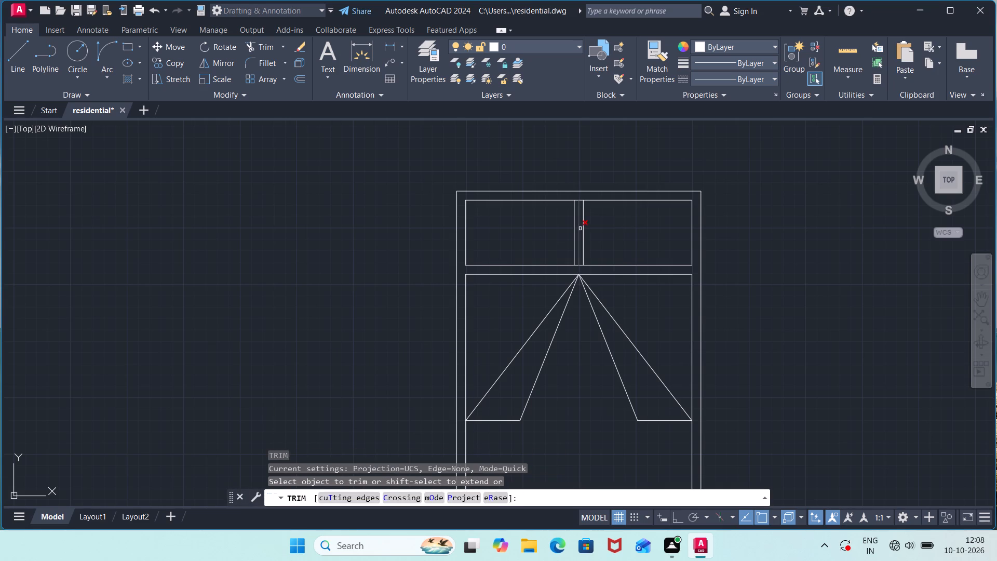
click(580, 229)
click(579, 264)
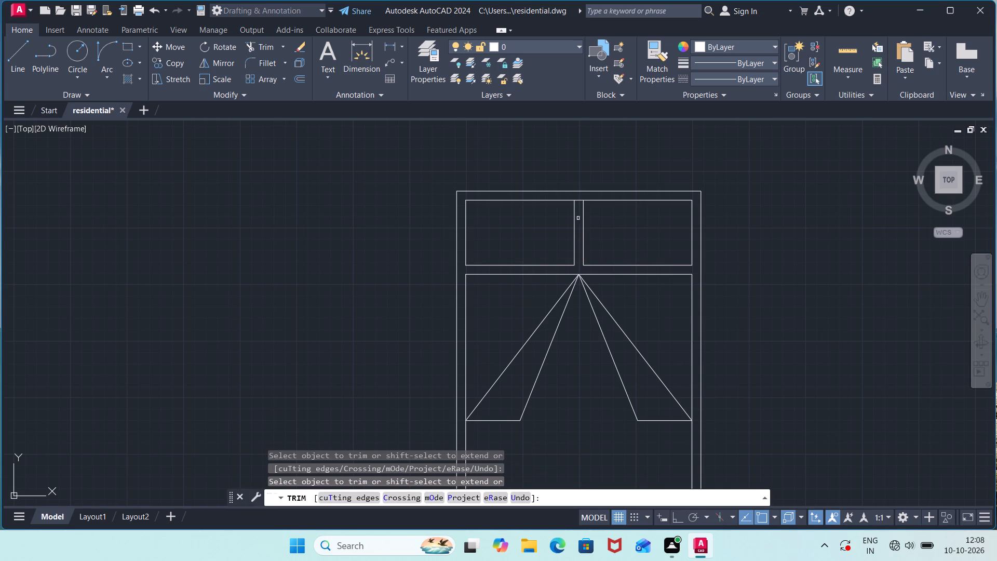
click(579, 201)
Remove the horizontal 1' base lines of both triangles with Trim, keeping only the four slanted lines.
click(494, 420)
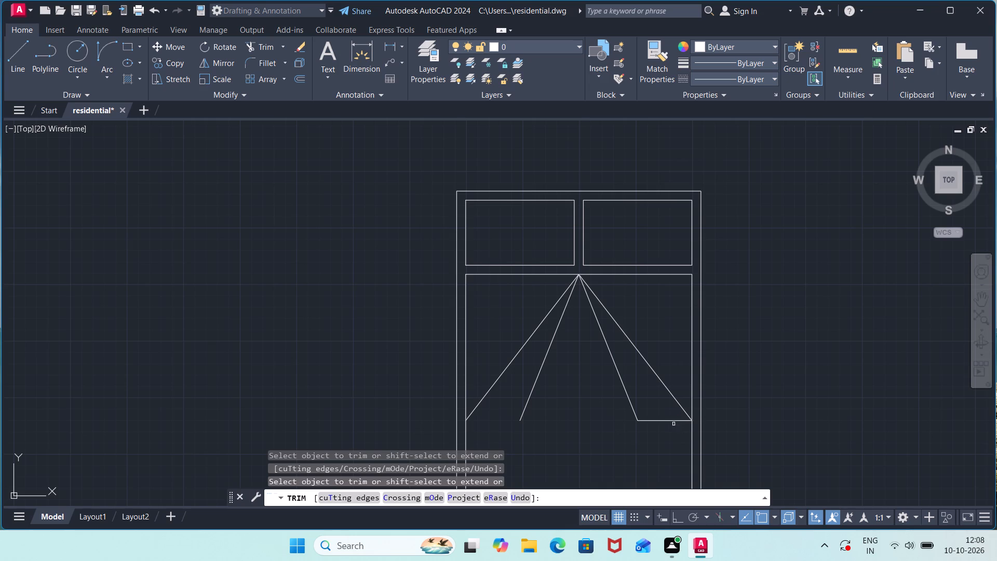
click(673, 424)
click(669, 416)
scroll(940, 367, down, 1)
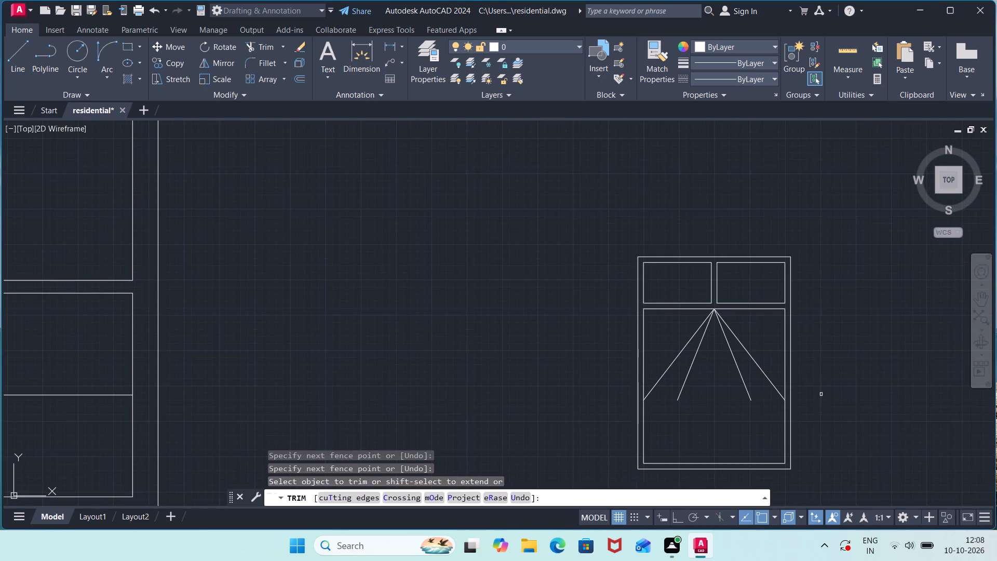
middle_drag(815, 395, 693, 310)
key(Escape)
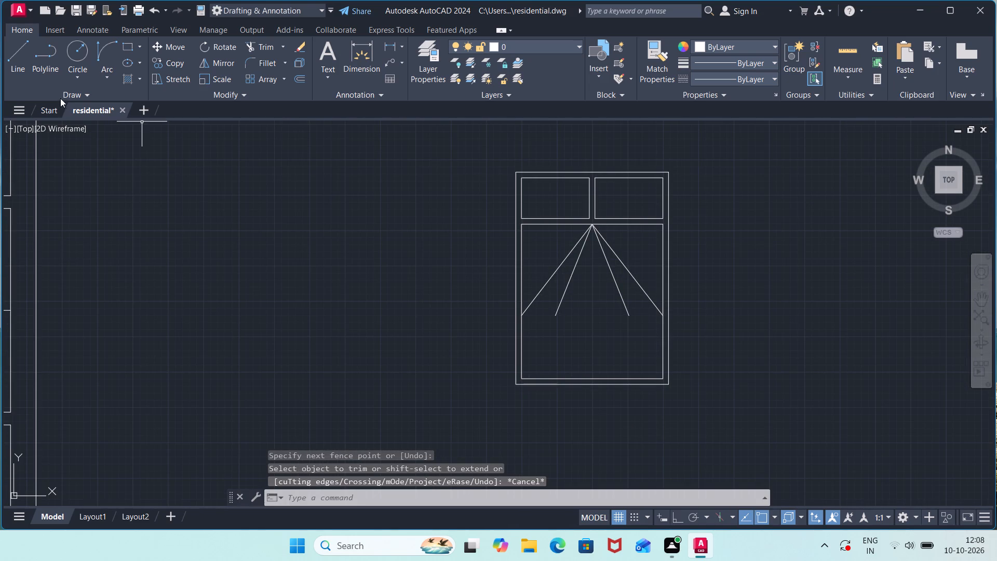
Draw two shallow upward-bulging arcs with Start, End, Direction, each joining the lower ends of one pair of slanted blanket lines.
click(102, 76)
click(148, 233)
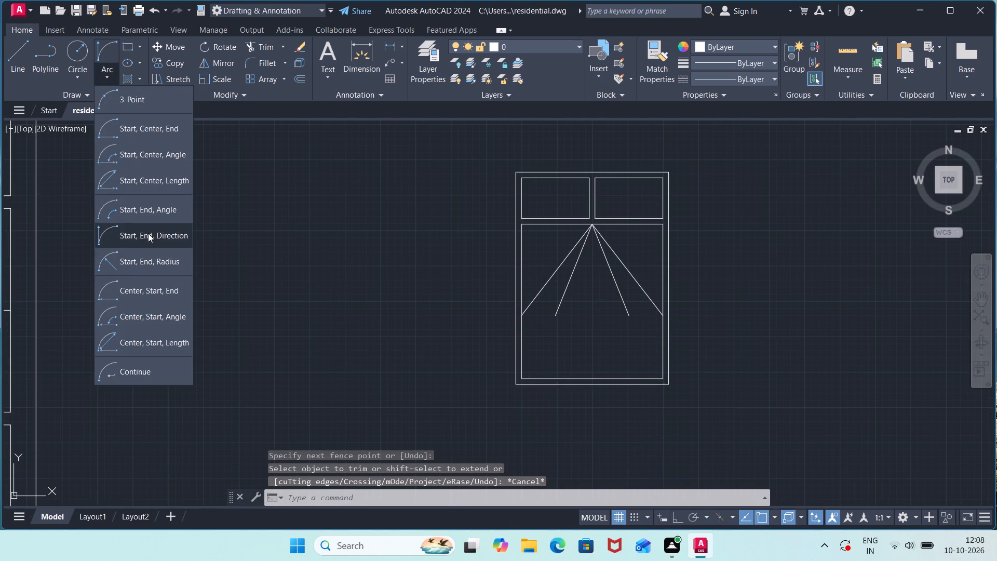
click(518, 314)
click(560, 317)
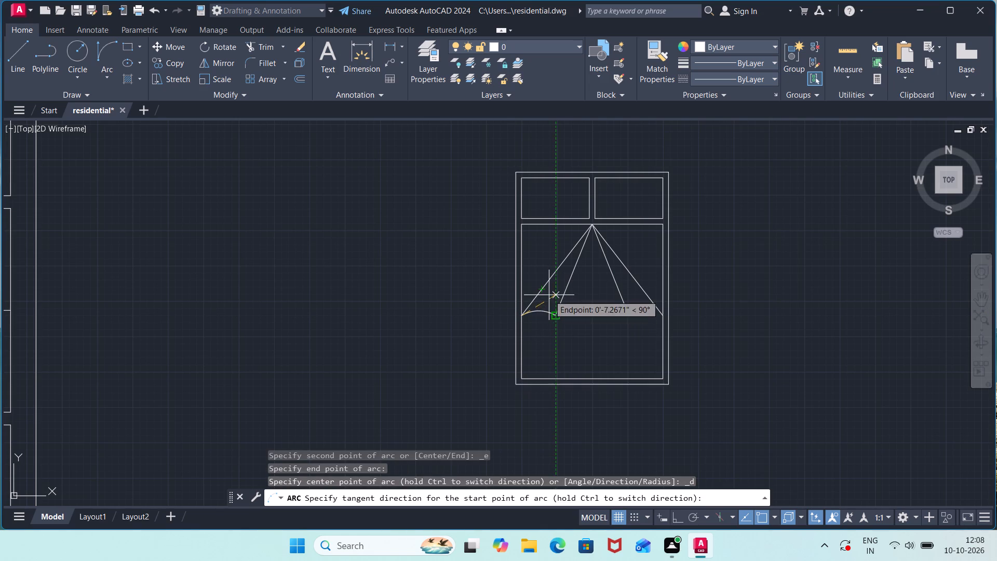
click(549, 295)
click(110, 68)
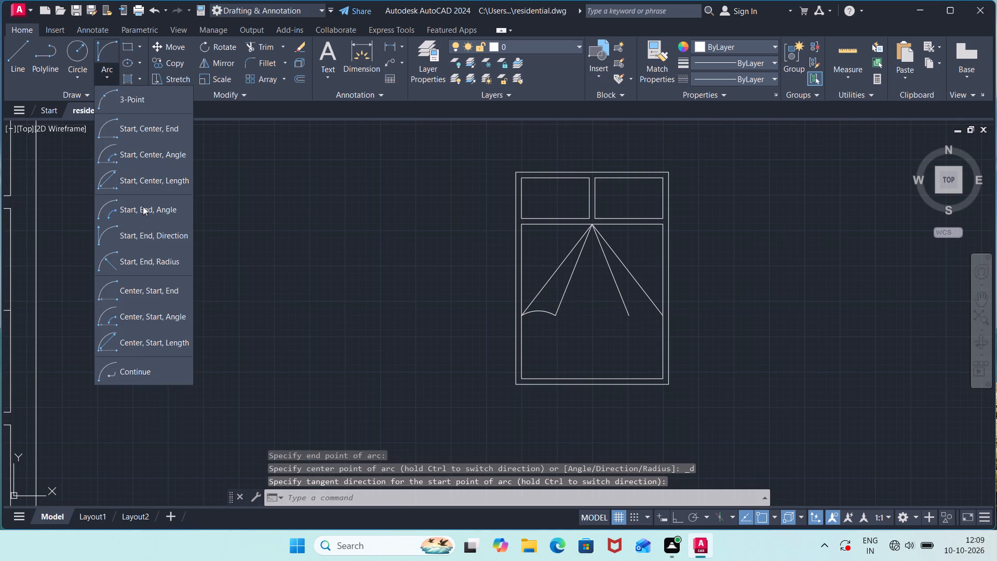
click(151, 231)
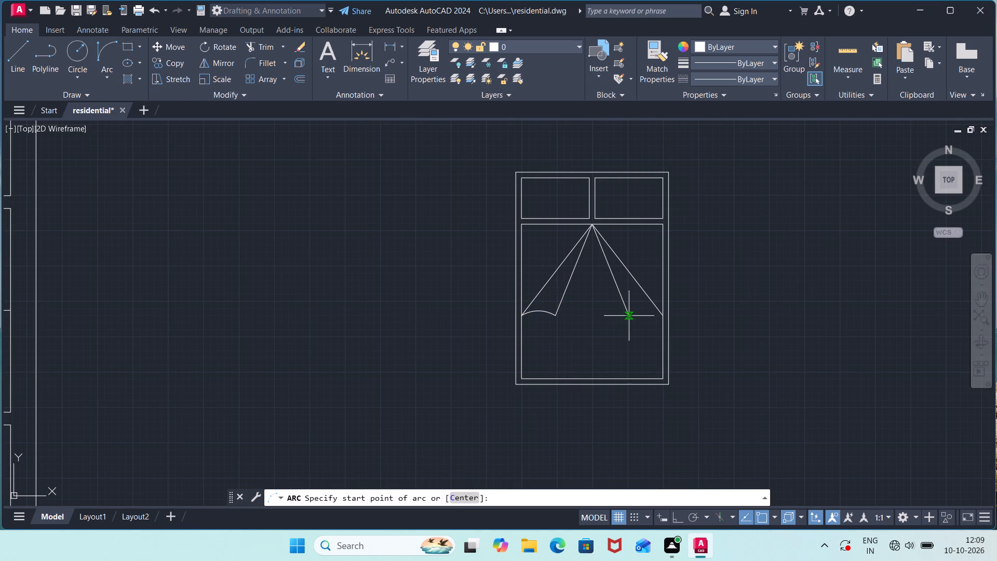
click(660, 320)
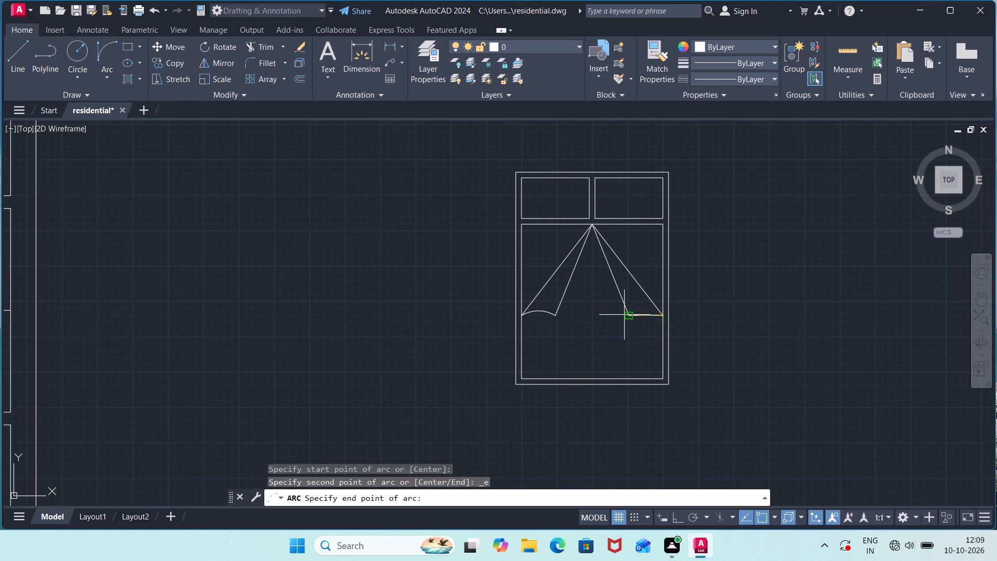
click(624, 315)
click(631, 292)
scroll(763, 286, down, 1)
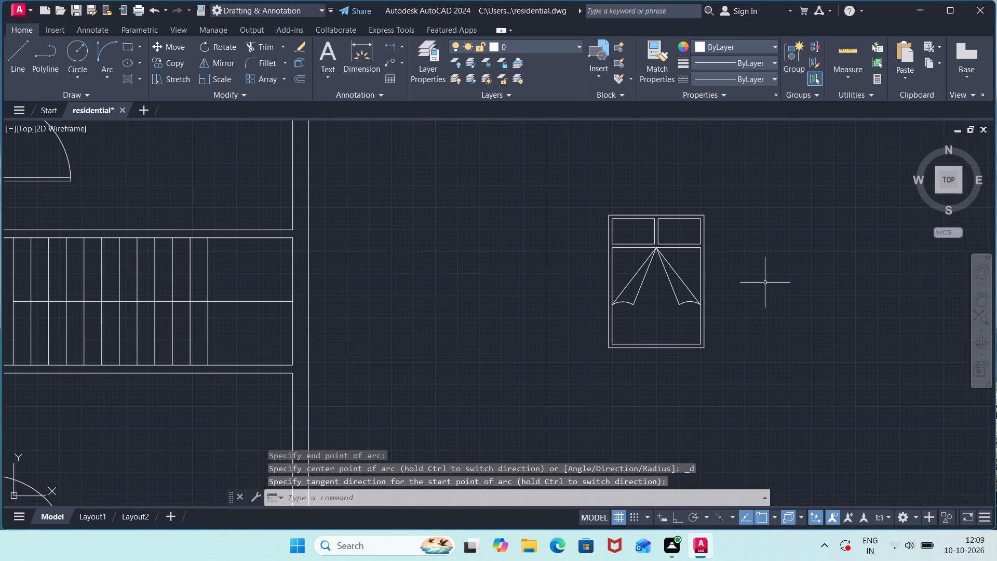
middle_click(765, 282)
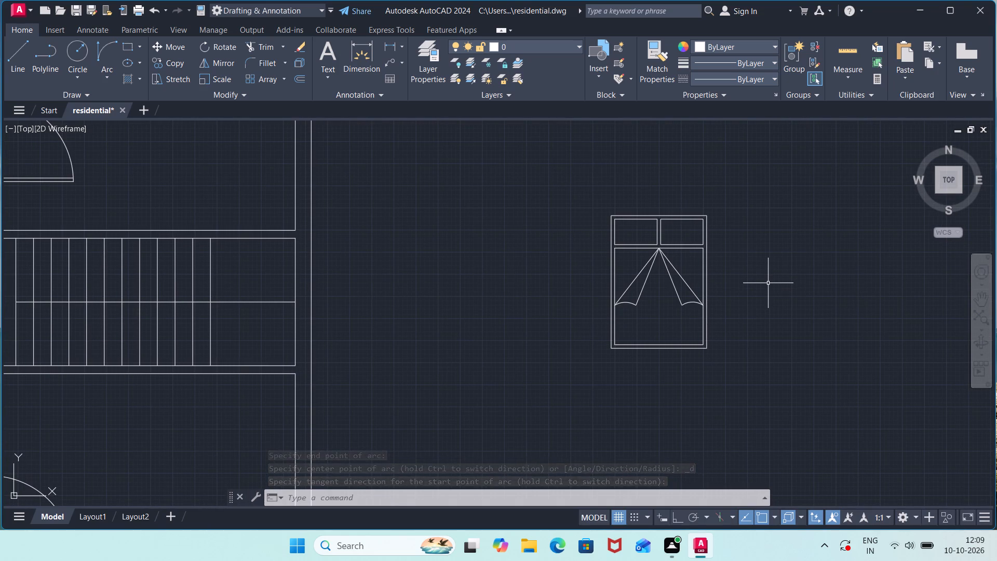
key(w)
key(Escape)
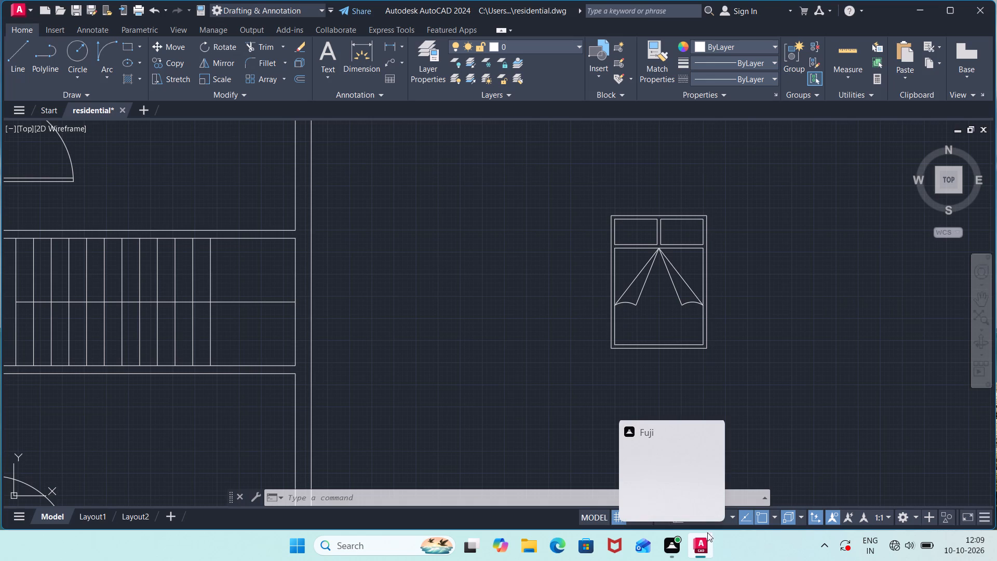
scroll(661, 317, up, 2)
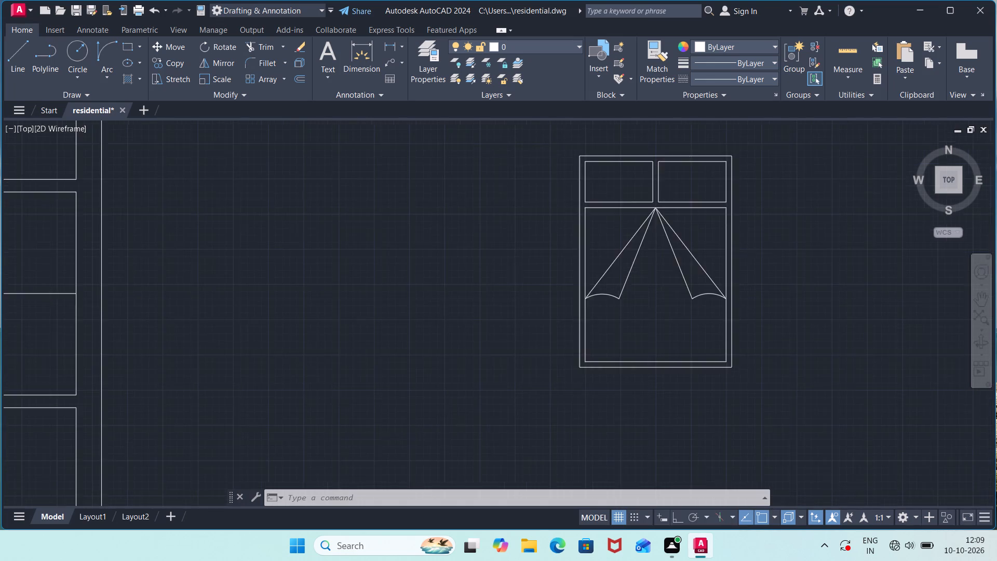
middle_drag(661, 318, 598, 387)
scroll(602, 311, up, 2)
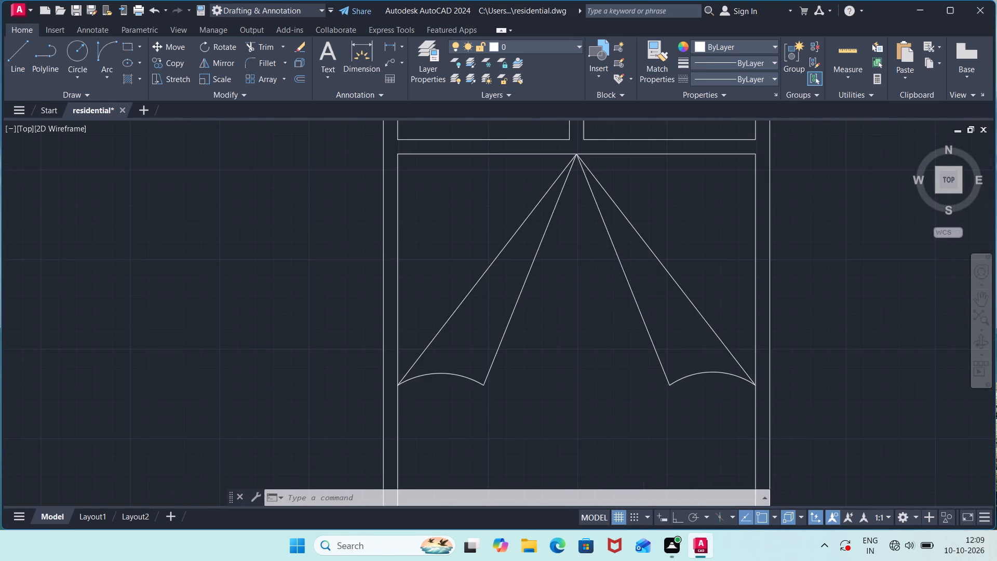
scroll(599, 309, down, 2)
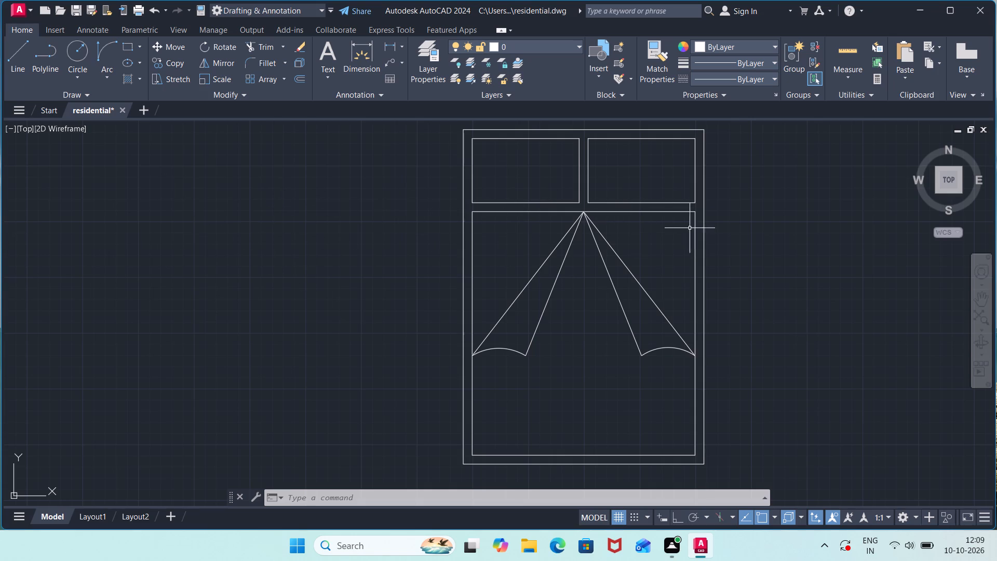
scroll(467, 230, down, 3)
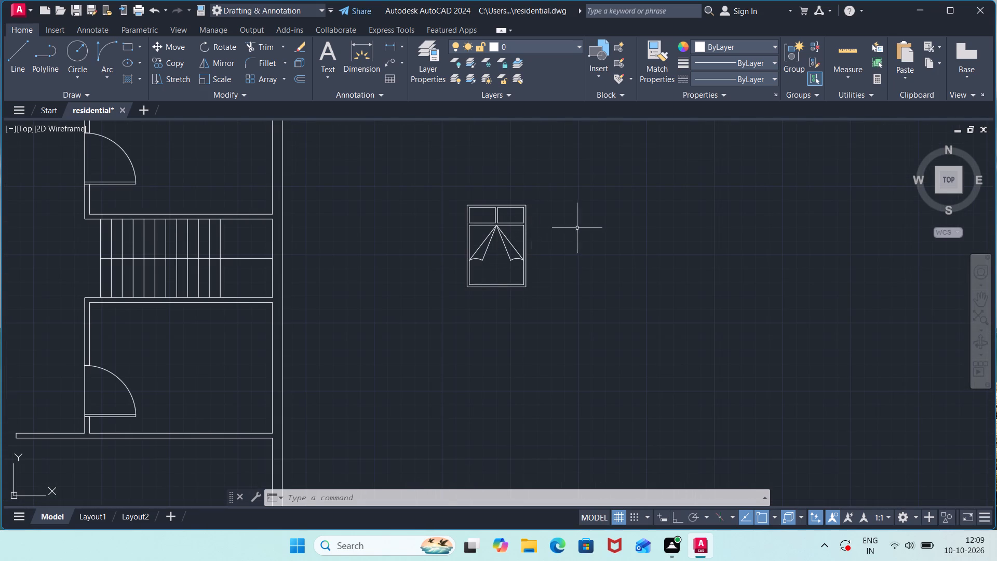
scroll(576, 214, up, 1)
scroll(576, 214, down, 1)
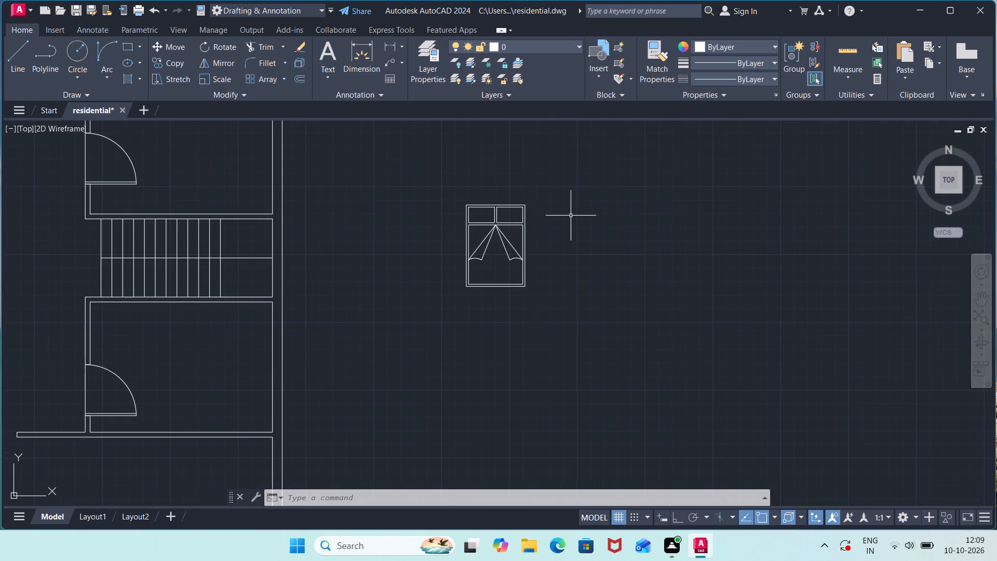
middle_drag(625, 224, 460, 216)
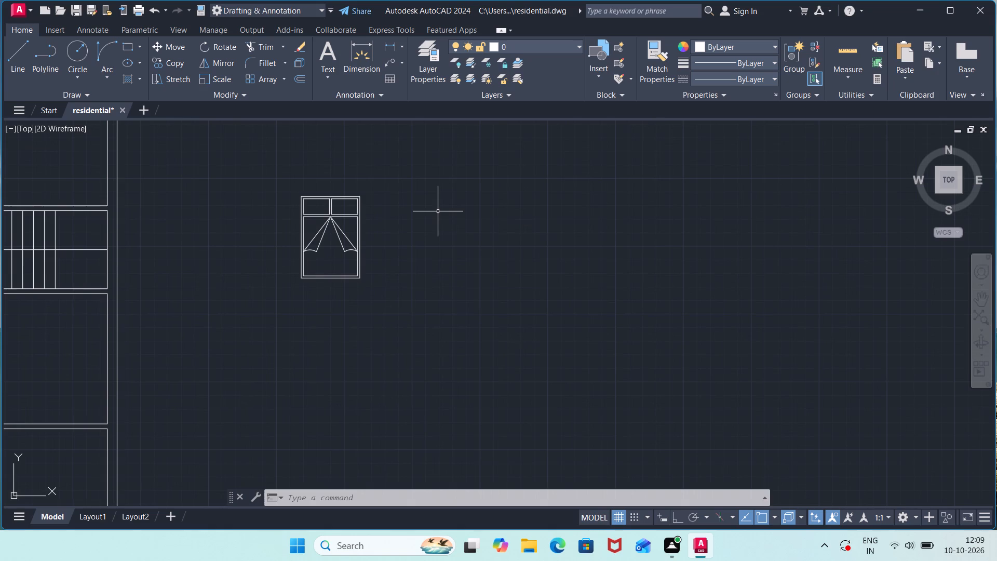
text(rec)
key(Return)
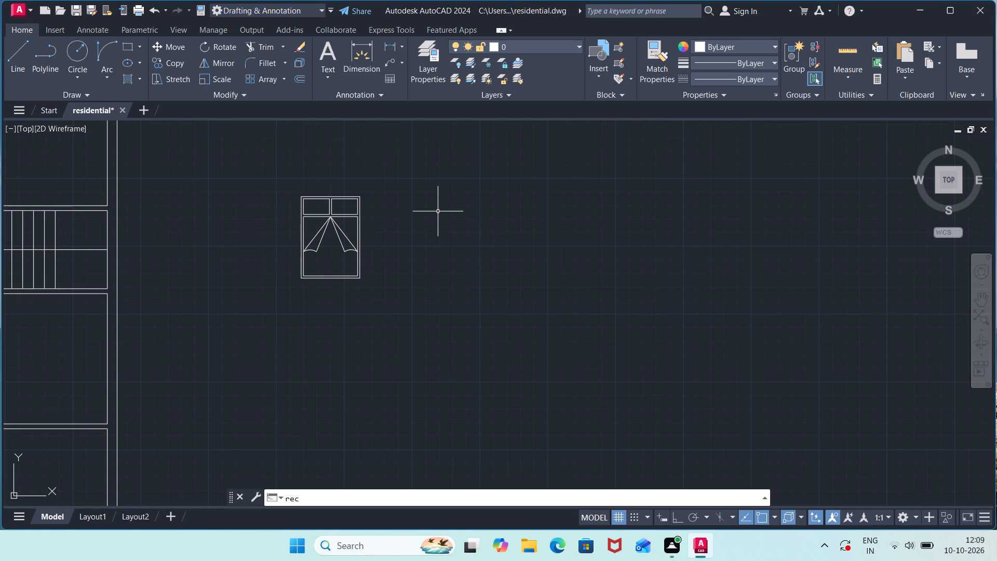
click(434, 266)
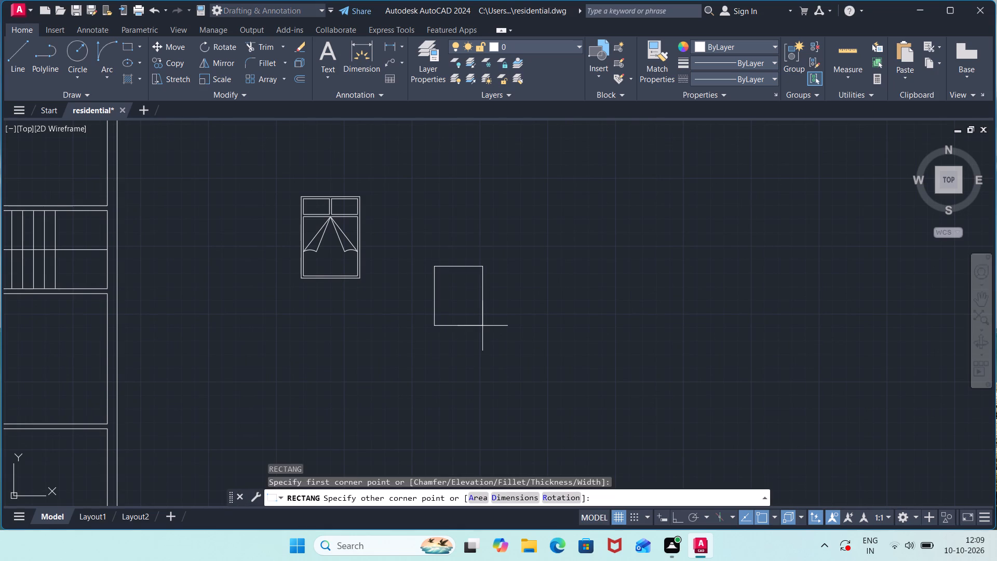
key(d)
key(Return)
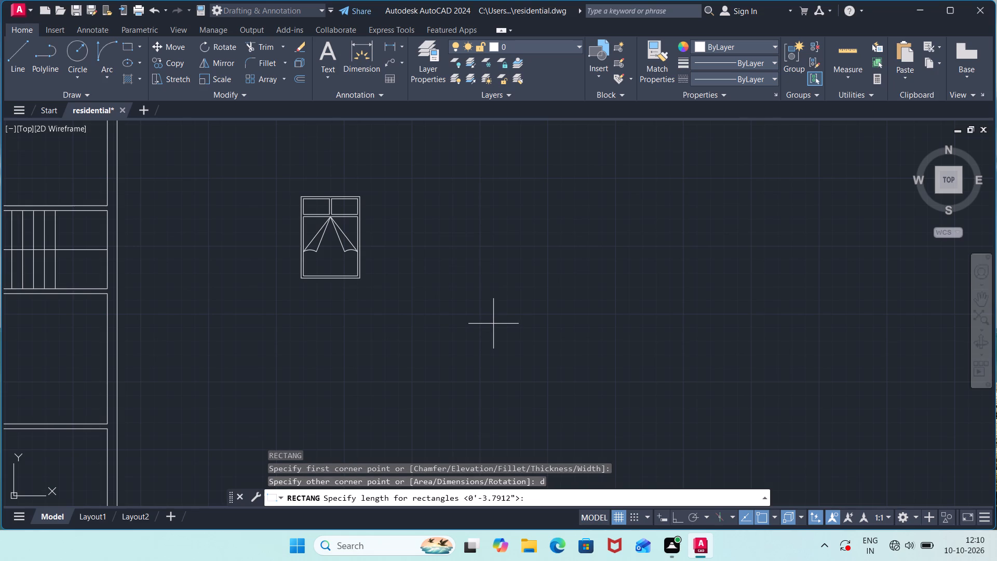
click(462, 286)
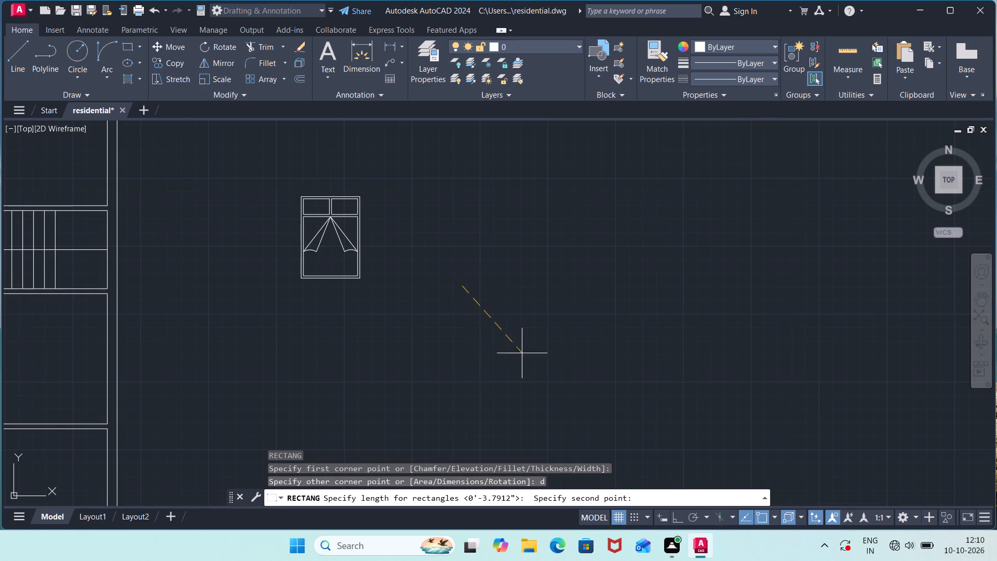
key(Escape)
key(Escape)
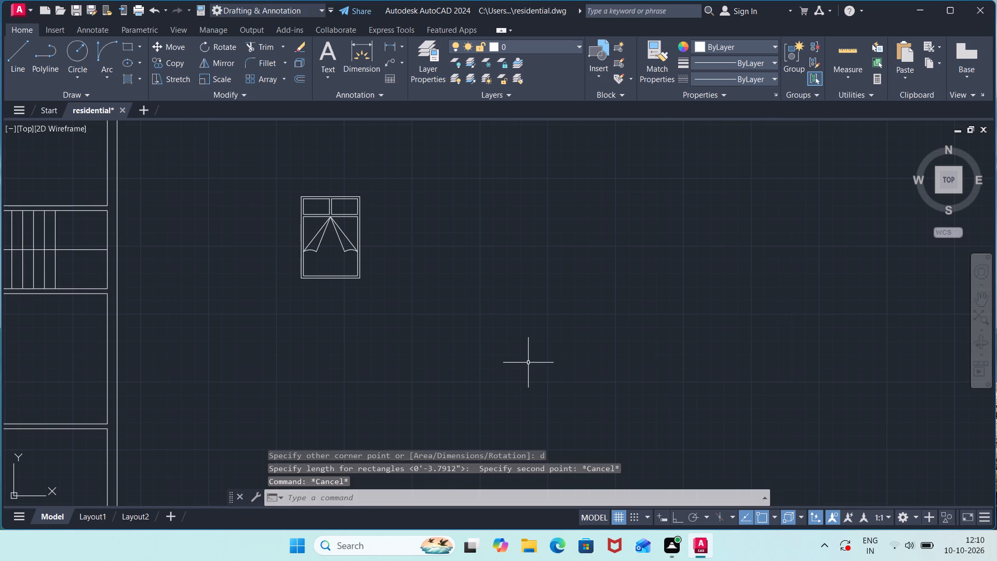
Draw a second bed outline as a rectangle 4.5' long and 6.25' wide in the empty space beside the finished bed.
text(rec)
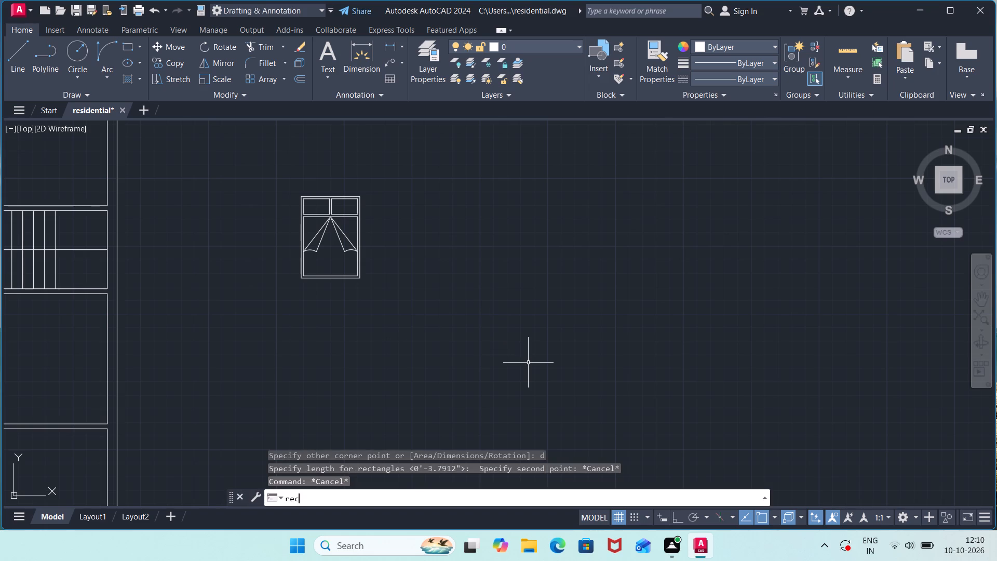
key(Return)
click(464, 325)
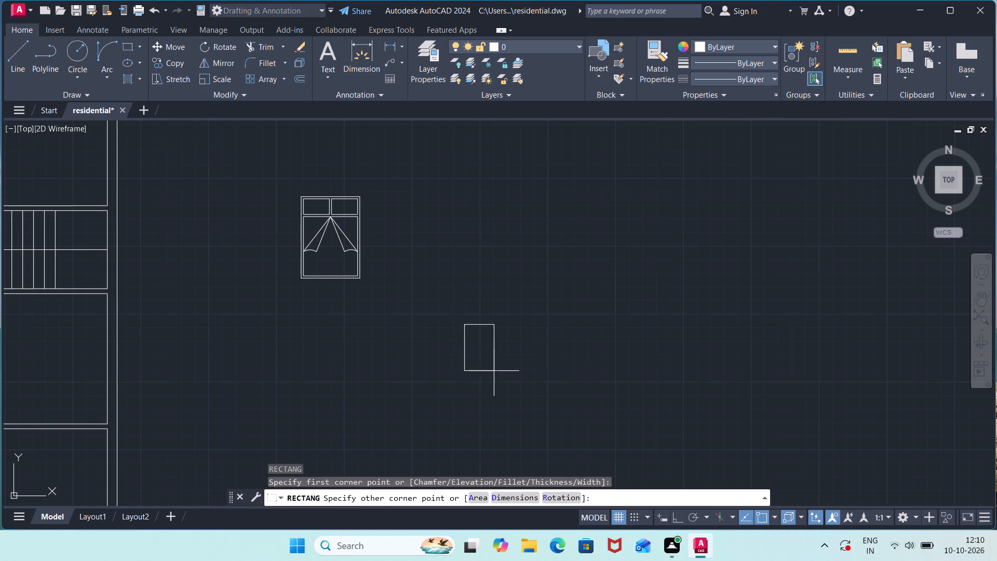
click(513, 495)
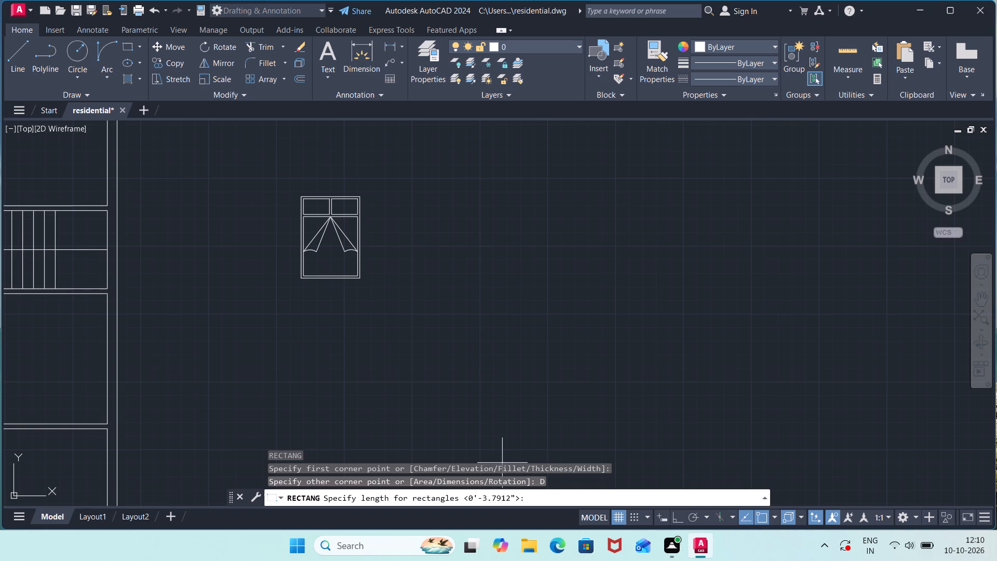
text(4.5')
key(Return)
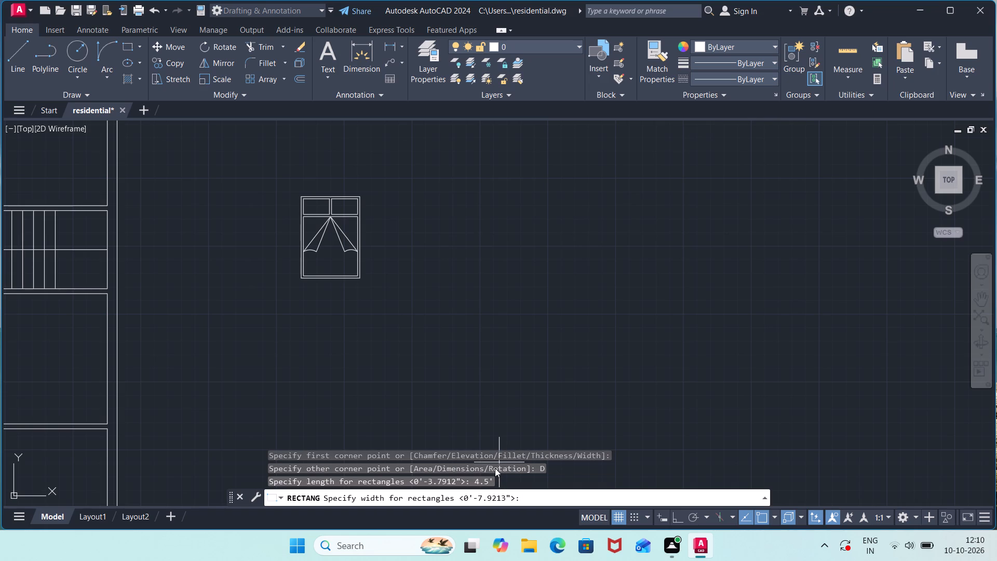
text(6.245)
key(BackSpace)
key(BackSpace)
text(5')
key(Return)
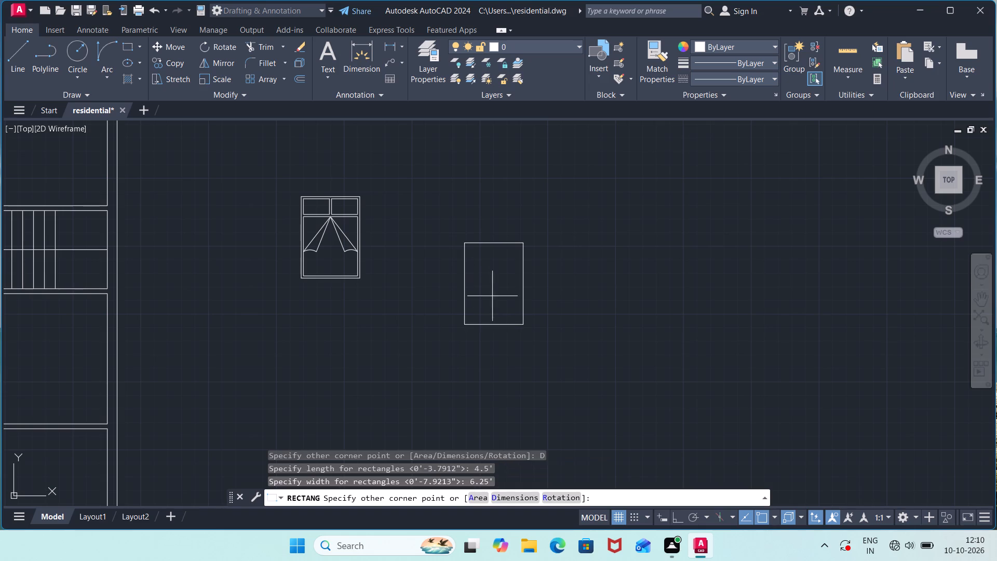
click(489, 289)
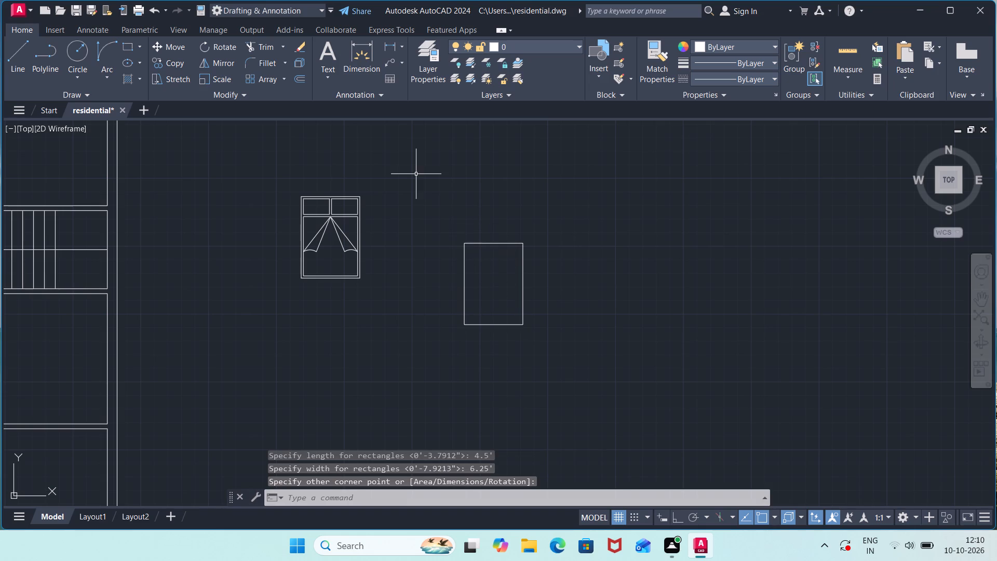
Offset the new bed rectangle 2" inward.
key(o)
text(ff)
key(Return)
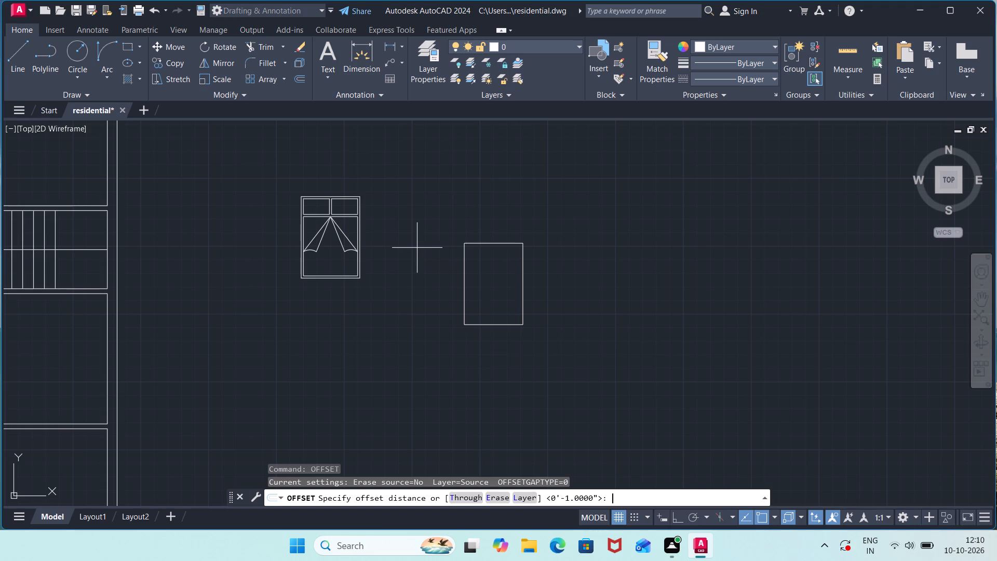
text(2")
key(Return)
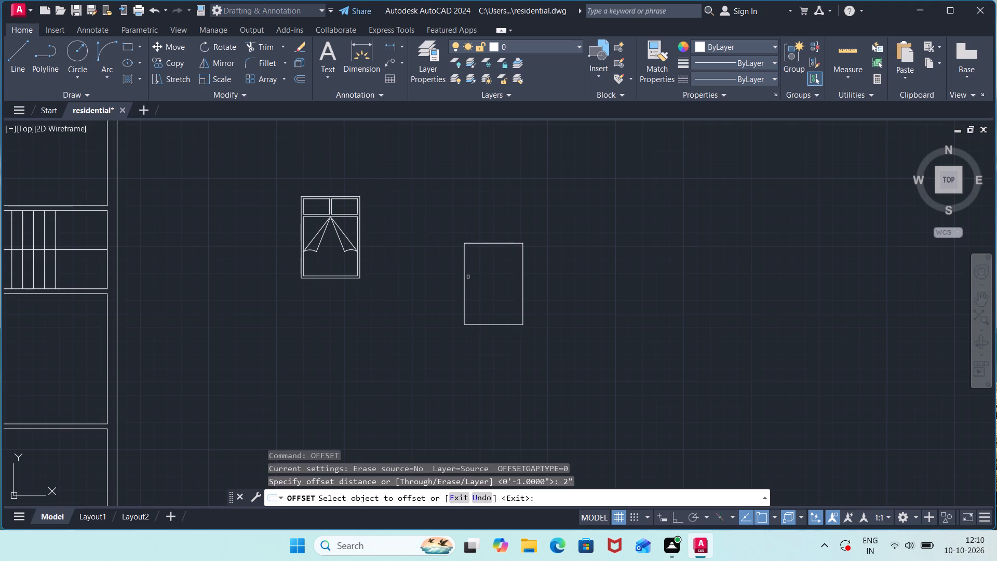
click(464, 283)
click(484, 283)
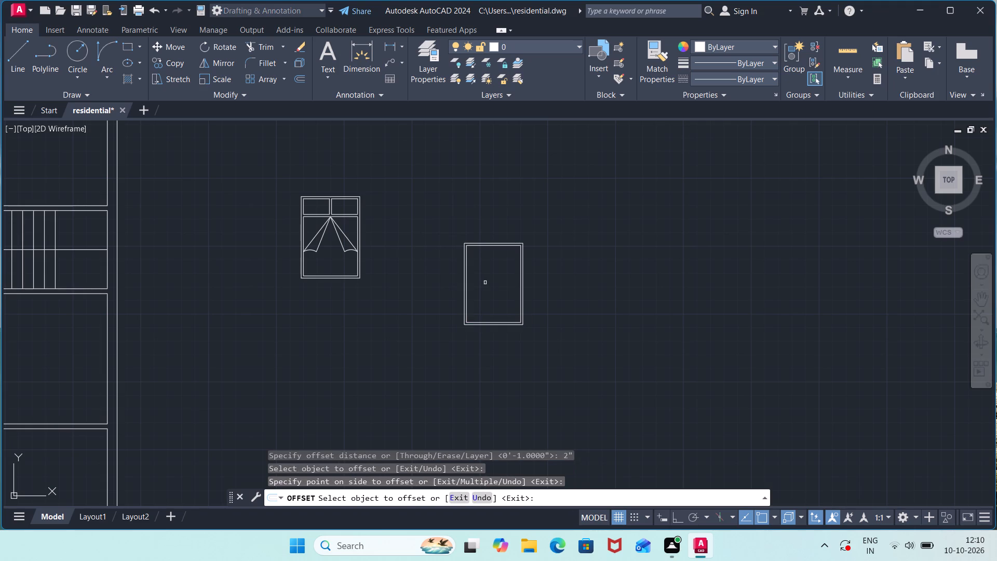
scroll(487, 274, up, 2)
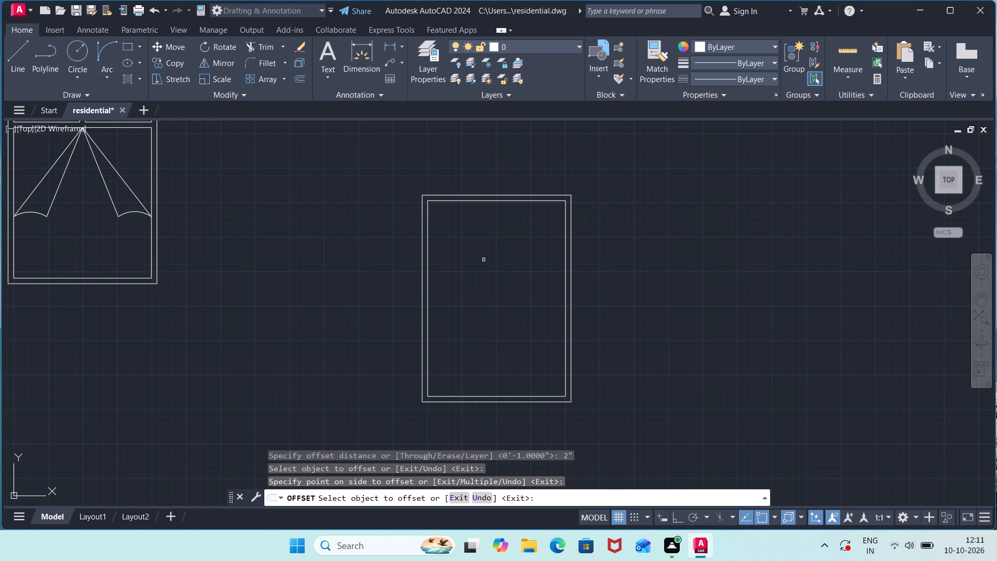
key(Escape)
Draw a horizontal line across the upper part of the second bed, from the inner left edge to the outer right edge.
key(l)
key(Return)
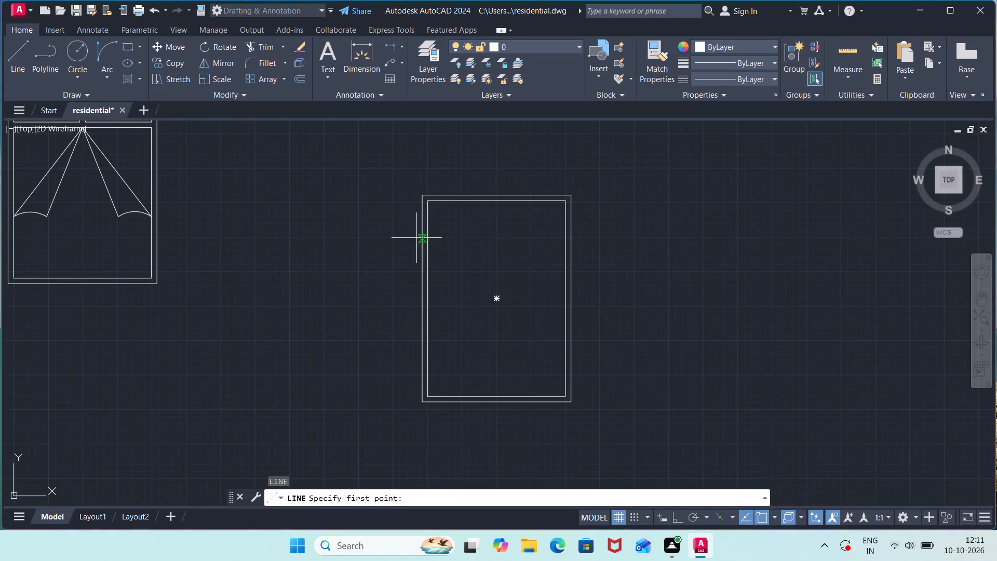
middle_drag(224, 195, 260, 284)
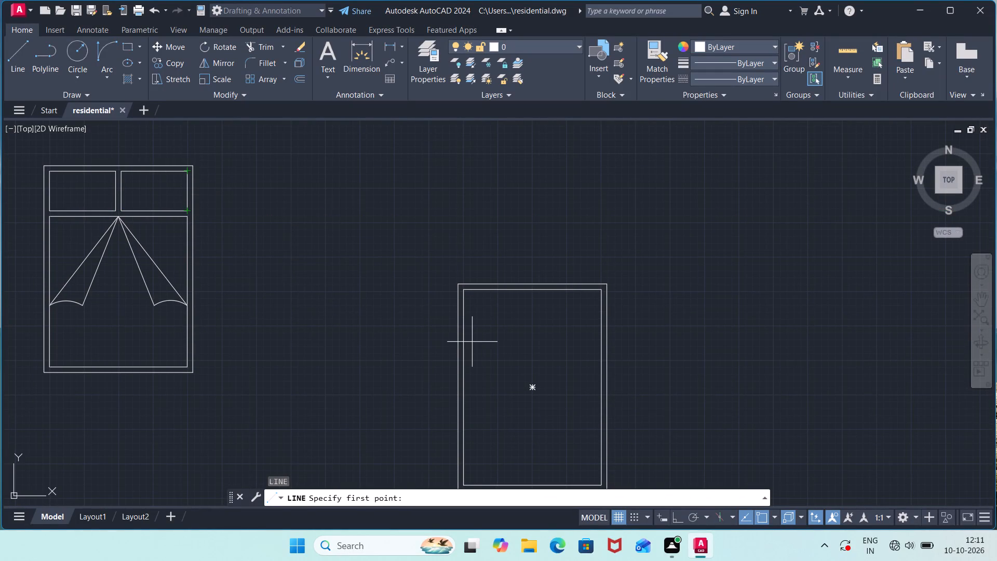
click(462, 331)
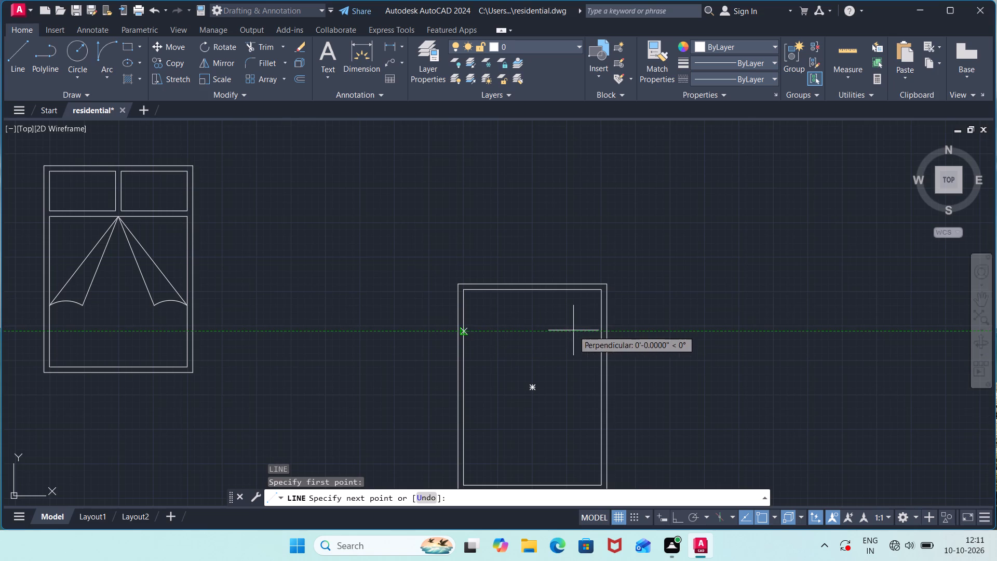
click(609, 329)
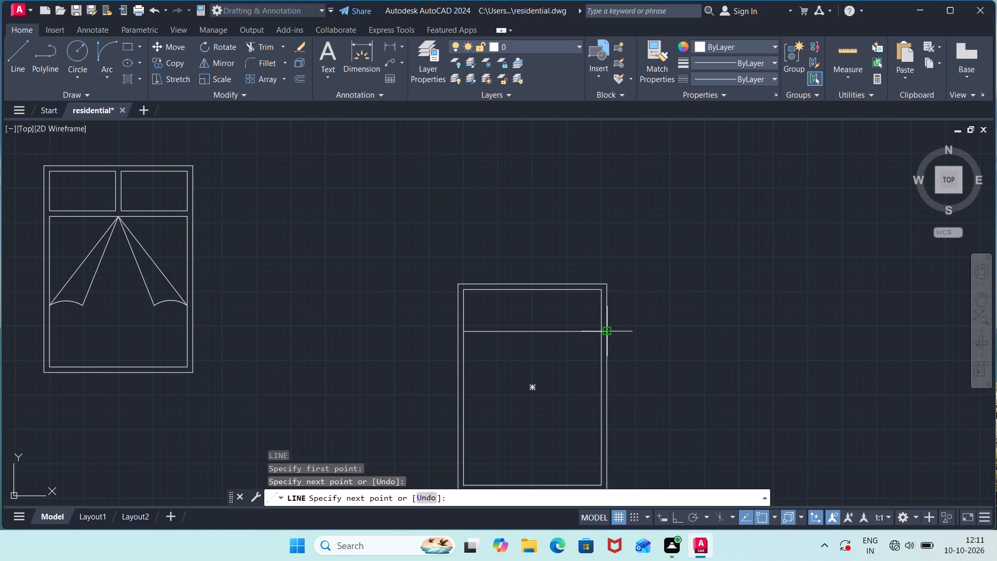
key(Escape)
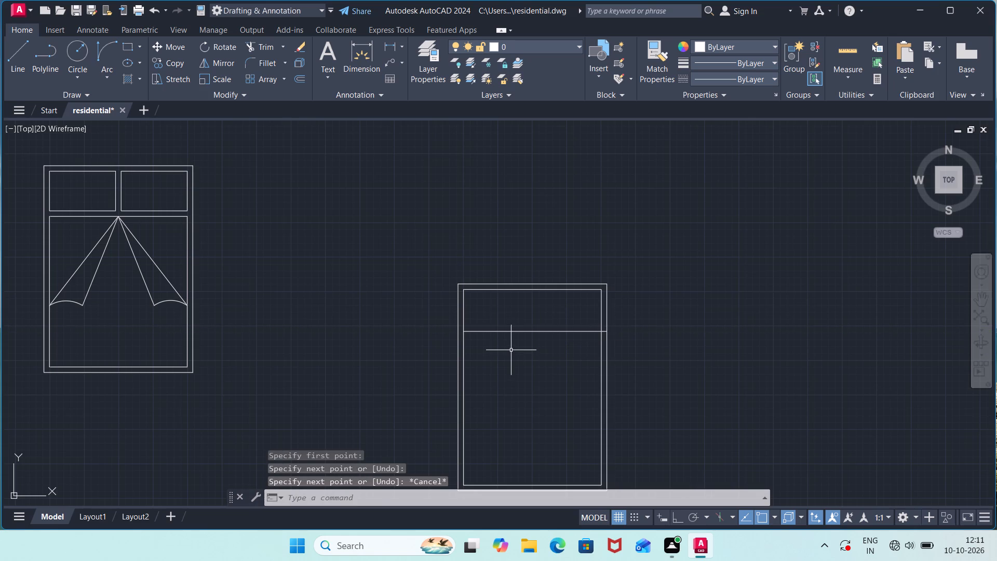
Offset the horizontal line 2" upward, toward the head of the second bed.
key(o)
key(d)
key(BackSpace)
key(Return)
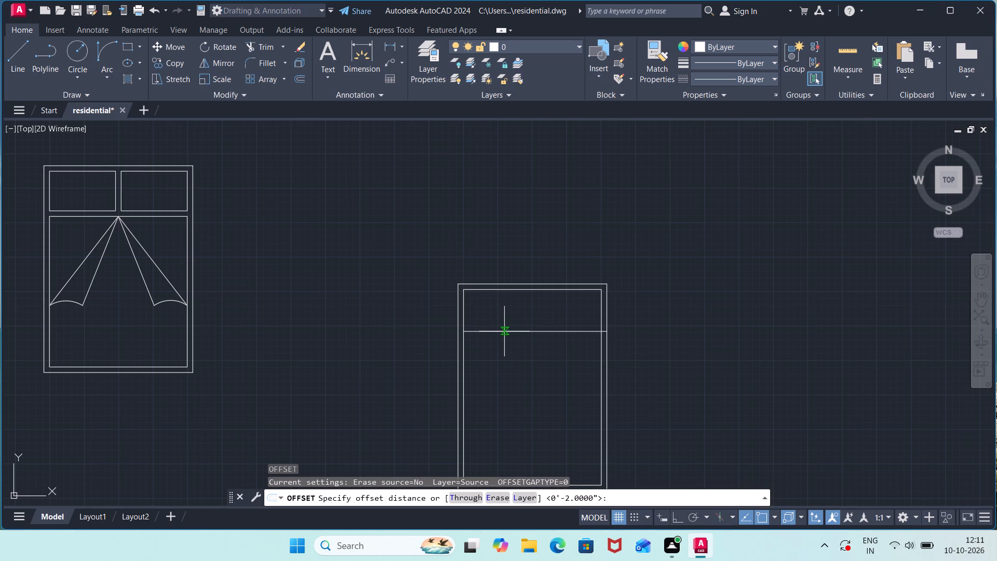
key(Return)
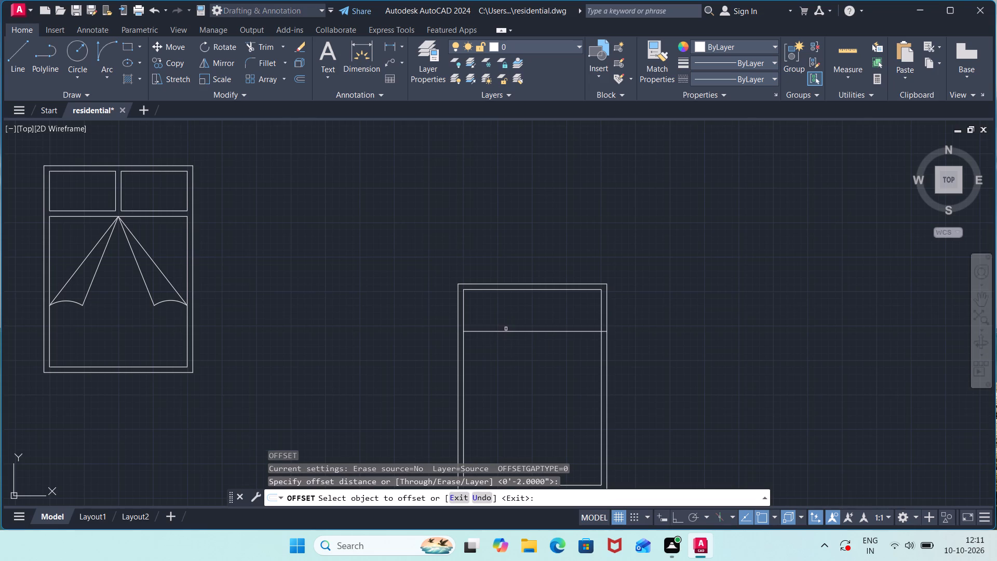
click(507, 330)
click(510, 323)
key(Escape)
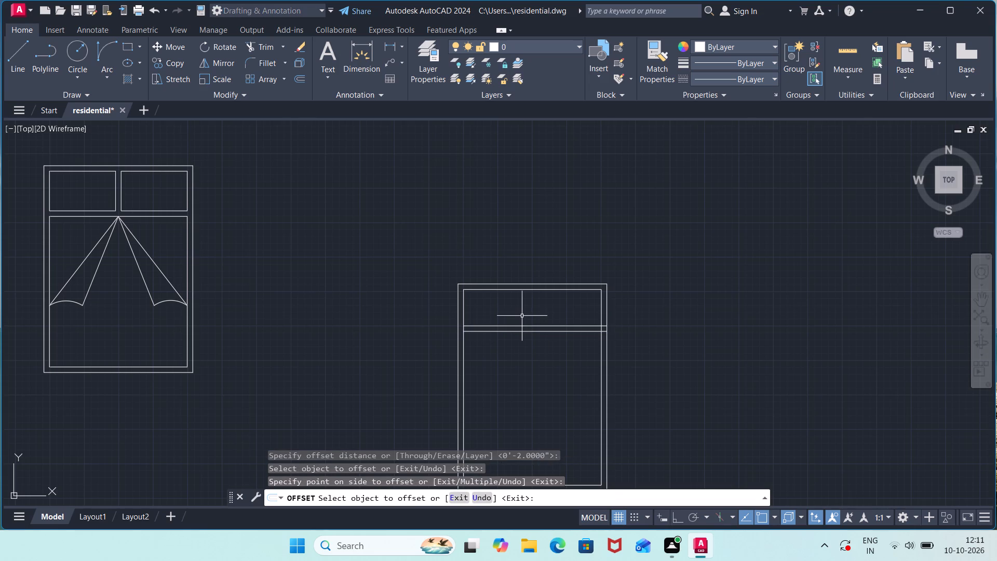
Trim both horizontal lines' overhanging right ends and the inner rectangle's side segments between them, separating the pillow area from the blanket area.
text(tr)
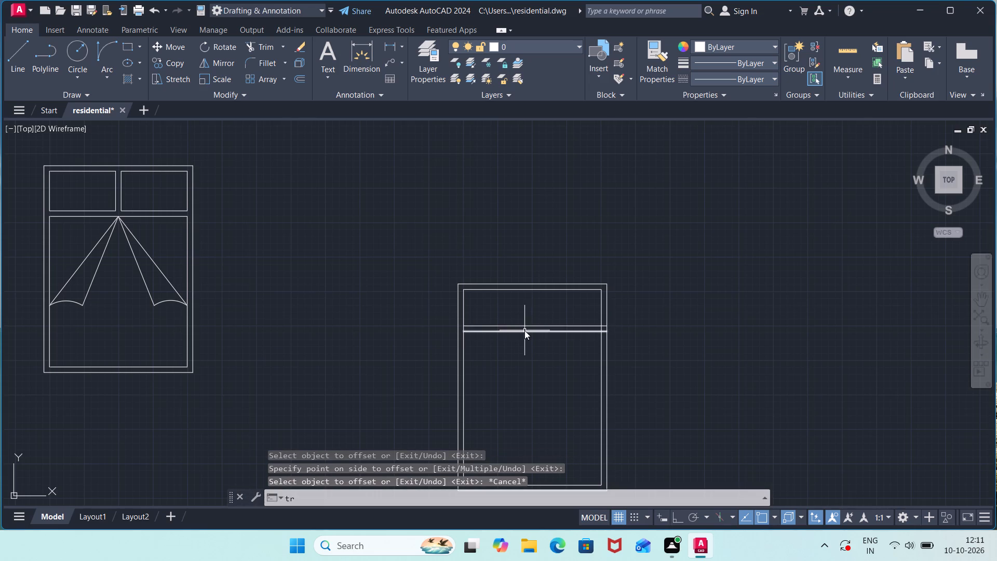
key(Return)
scroll(612, 333, up, 2)
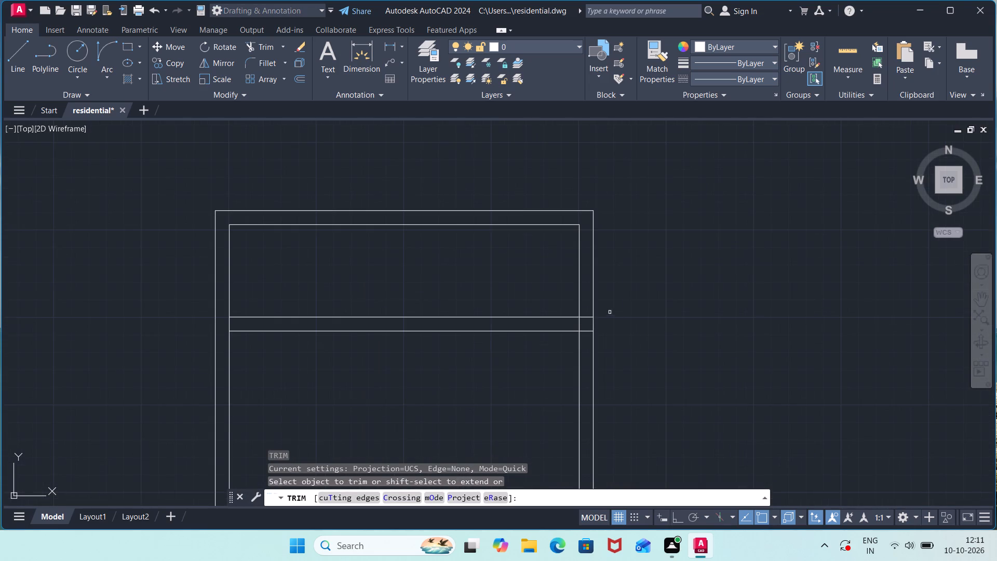
click(587, 309)
click(583, 342)
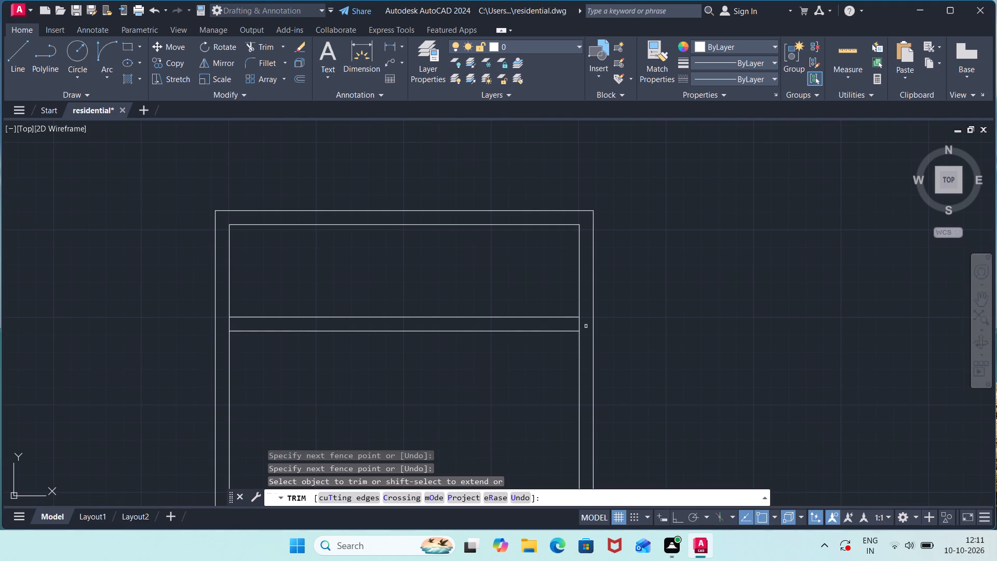
click(586, 326)
click(568, 325)
click(223, 327)
click(253, 325)
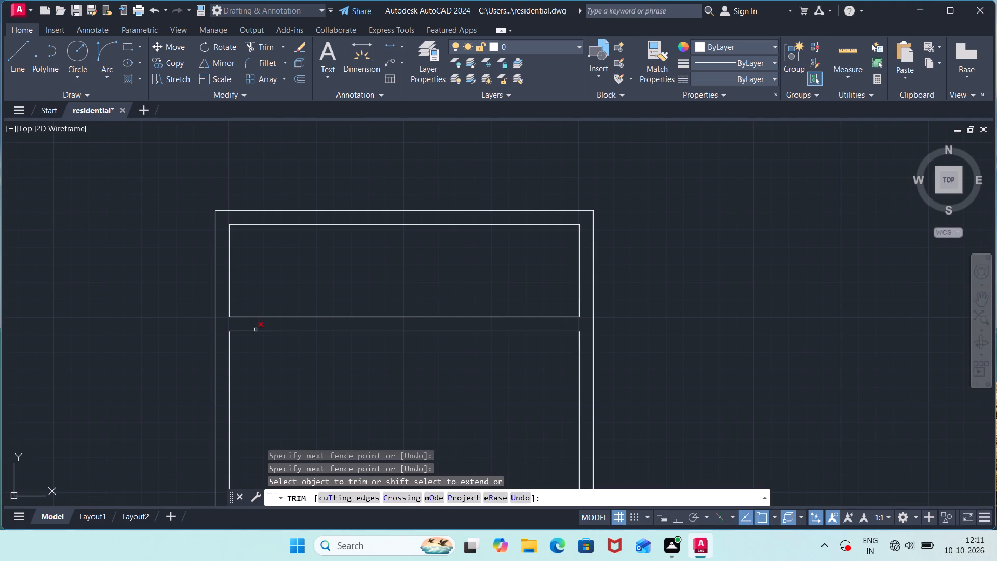
key(Escape)
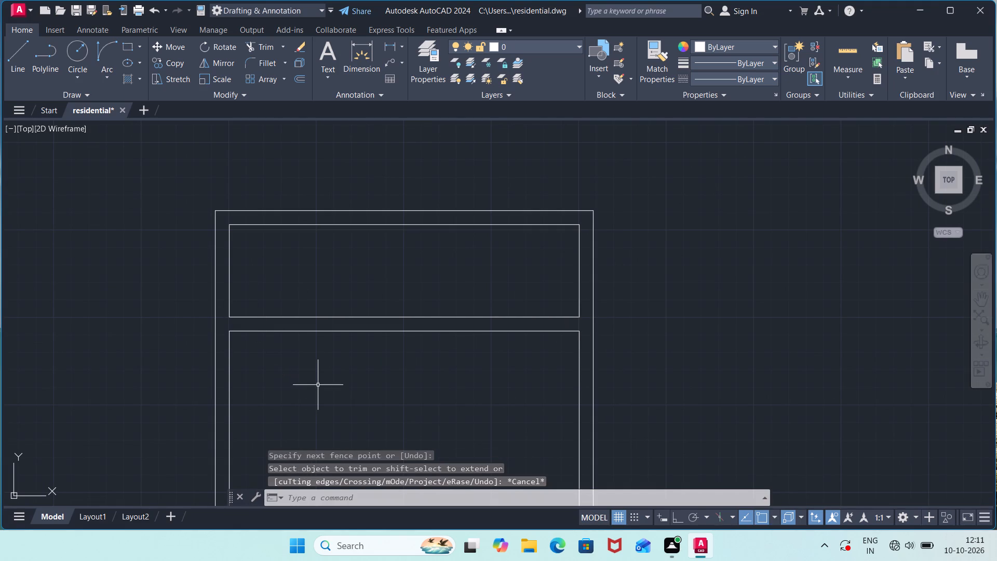
Draw two mirrored triangles from the midpoint of the blanket area's top edge to its side edges, each with a 1' horizontal base.
key(l)
key(Return)
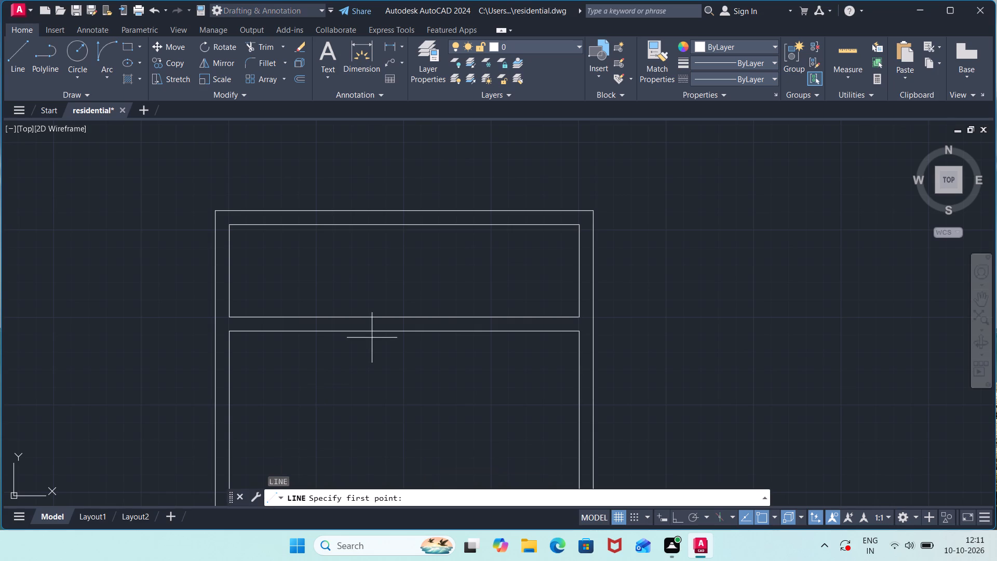
click(406, 331)
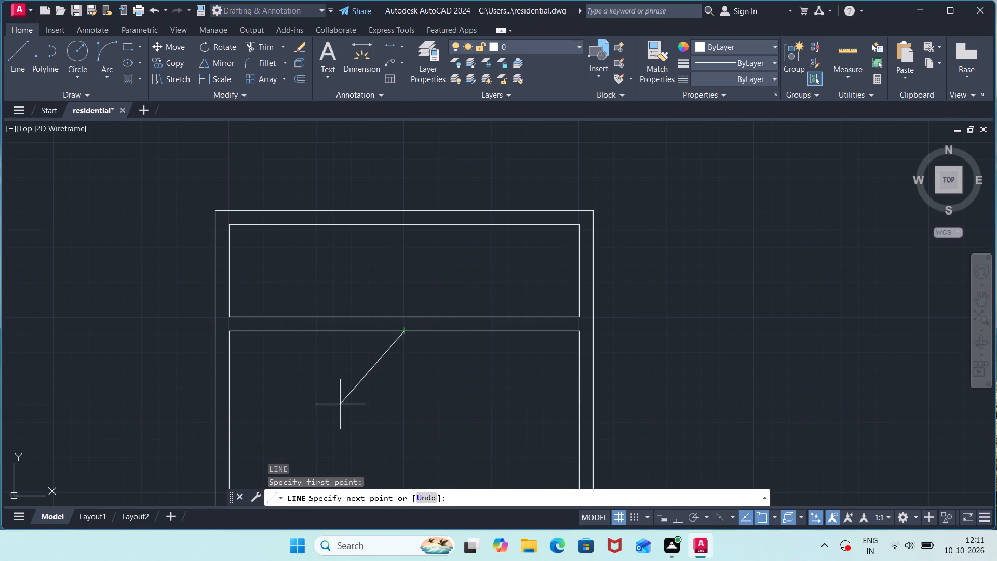
middle_drag(313, 420, 371, 289)
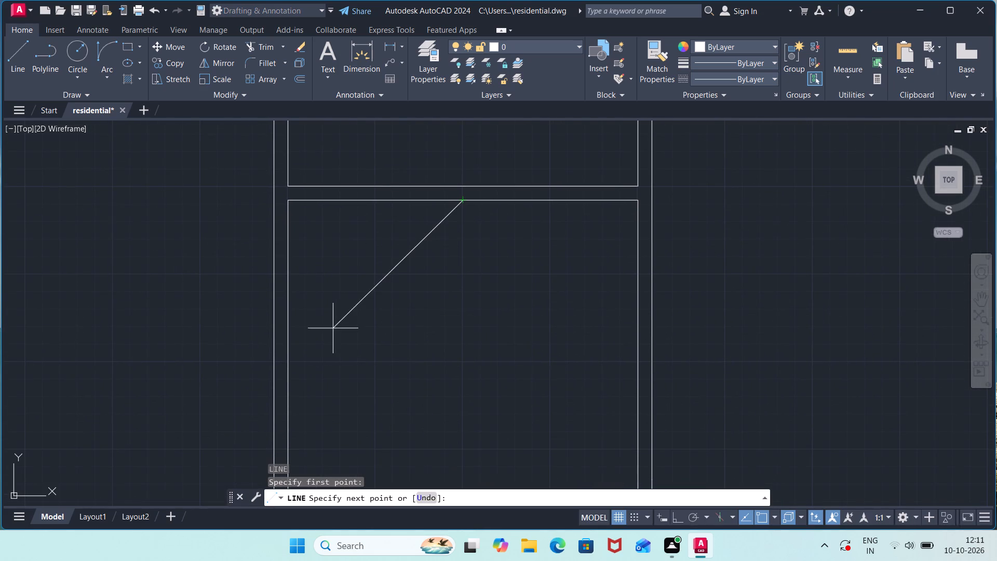
click(288, 375)
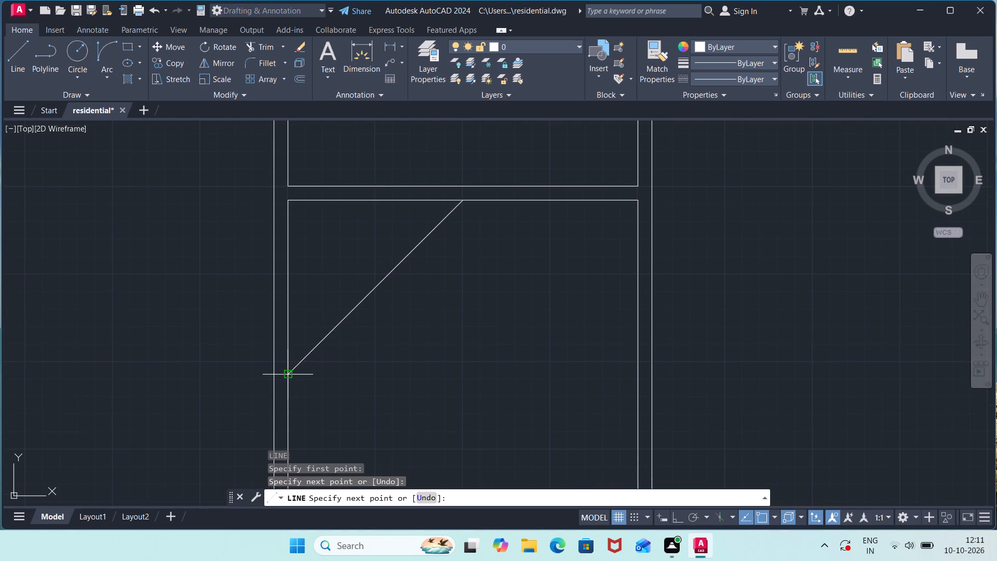
text(1')
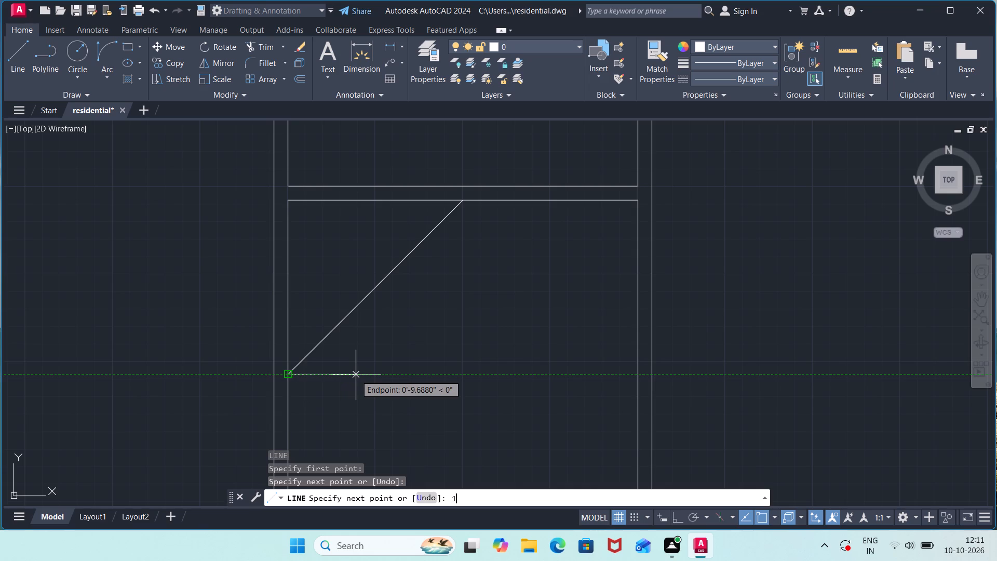
key(Return)
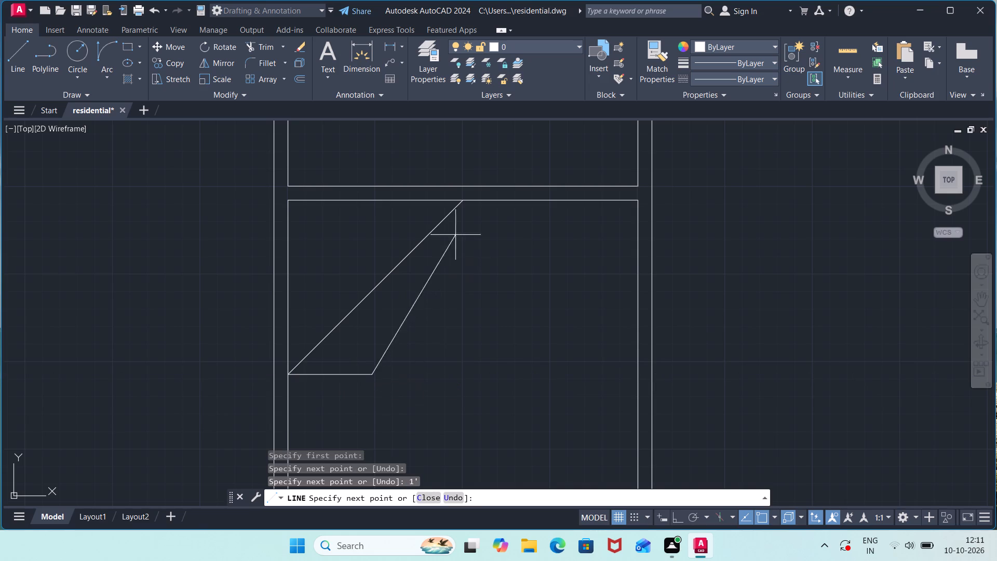
click(463, 199)
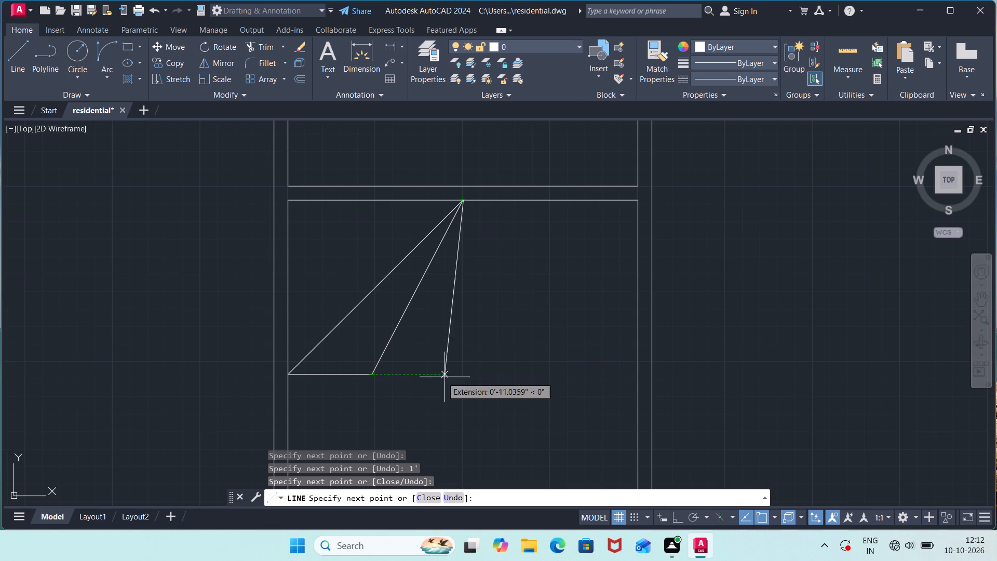
click(635, 370)
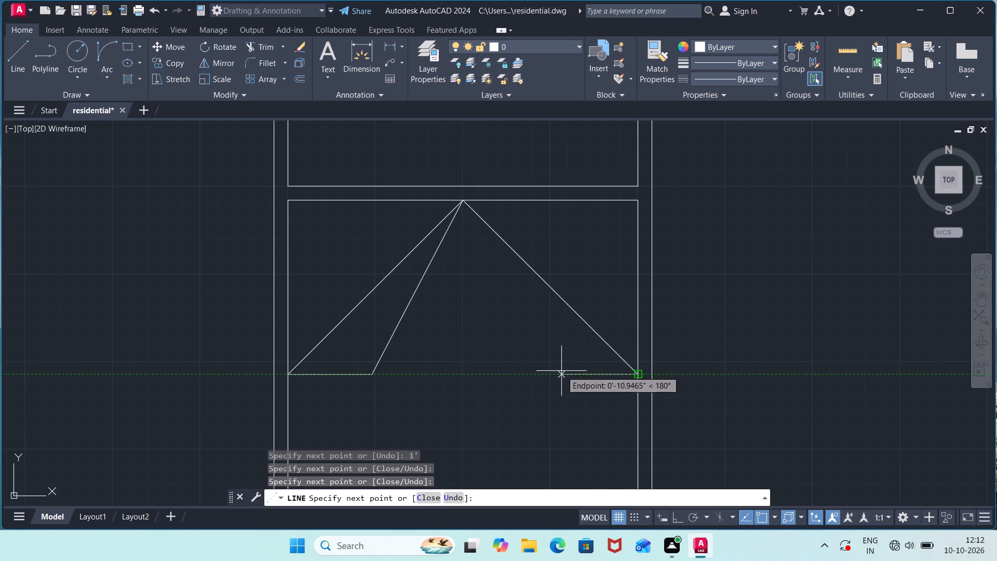
text(1')
key(Return)
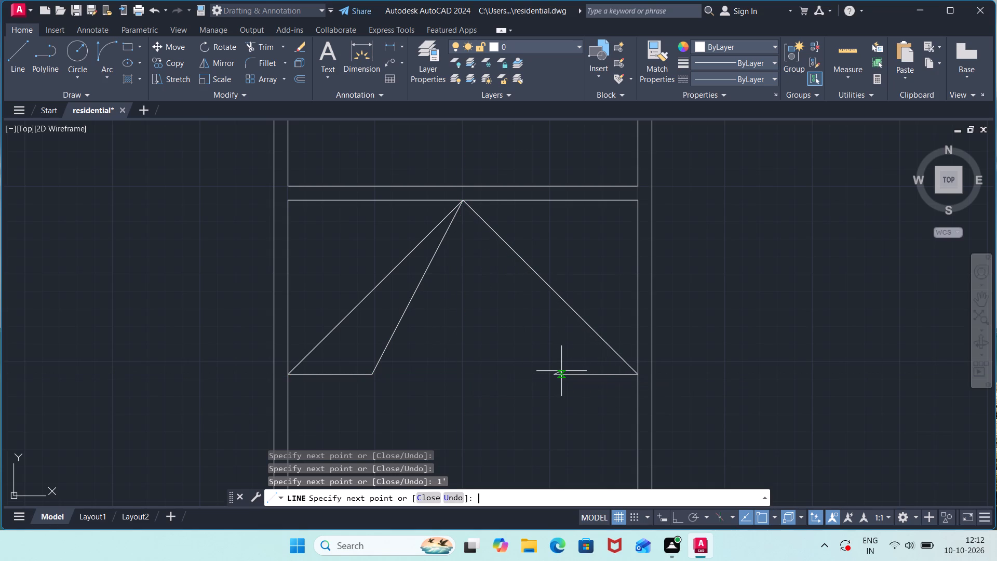
click(461, 196)
key(Escape)
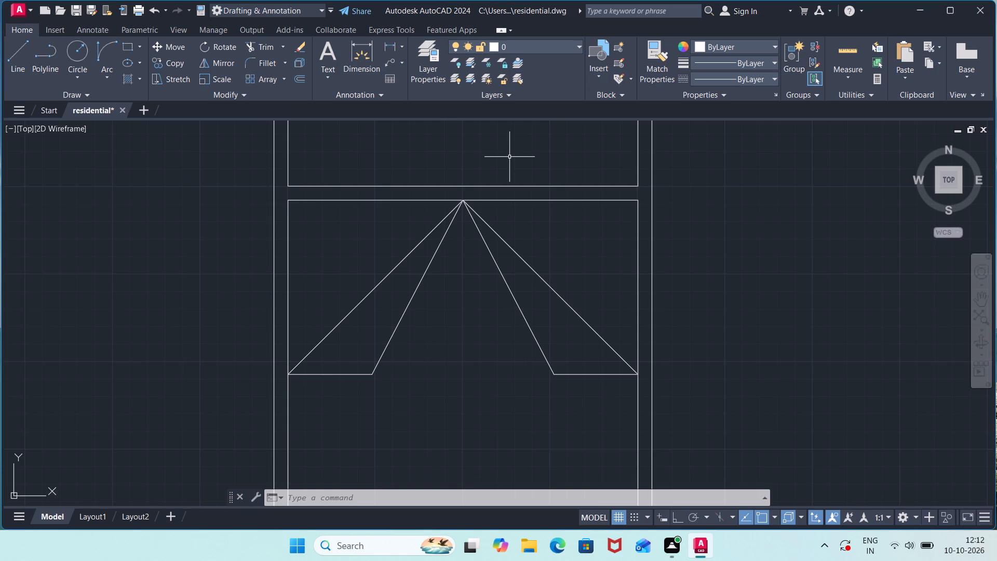
Draw a vertical line between the midpoints of the pillow area's bottom and top edges, dividing it in half.
scroll(510, 161, down, 1)
middle_drag(510, 161, 485, 246)
key(l)
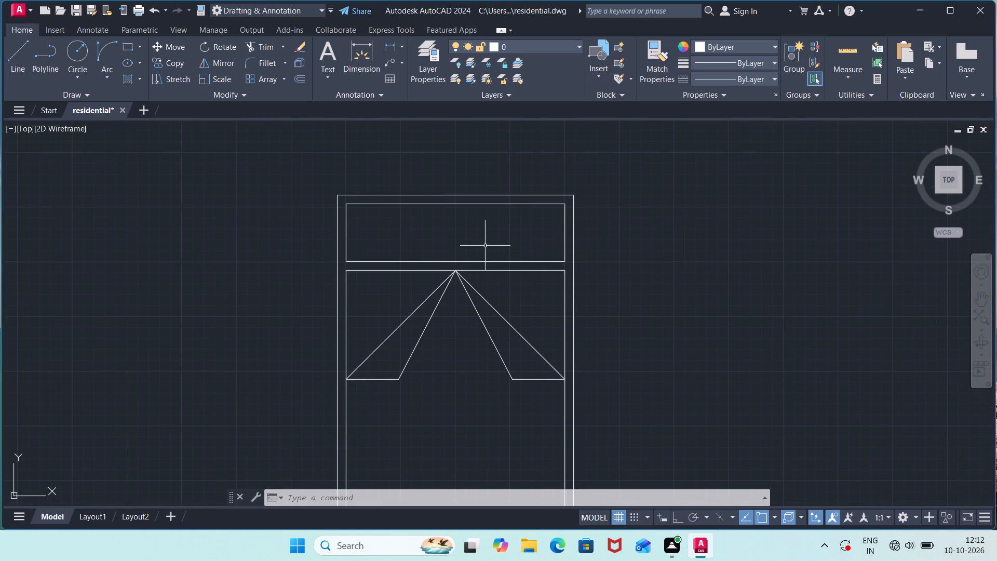
key(Return)
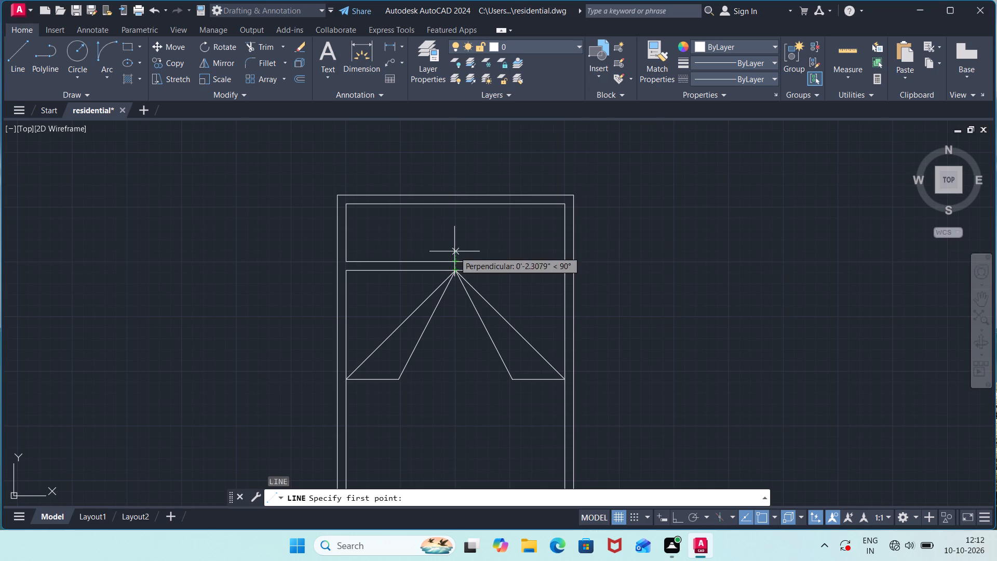
click(459, 257)
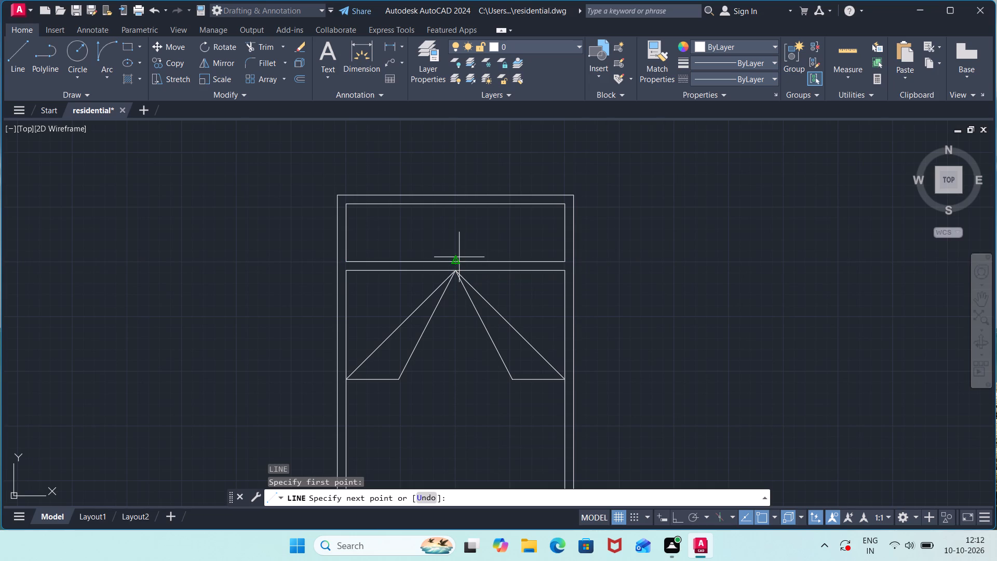
click(453, 202)
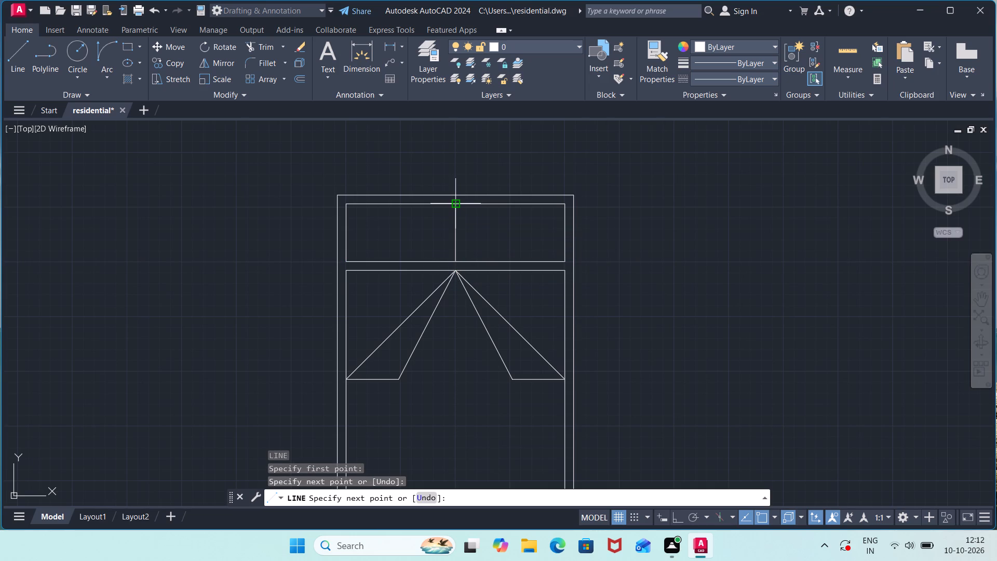
key(Escape)
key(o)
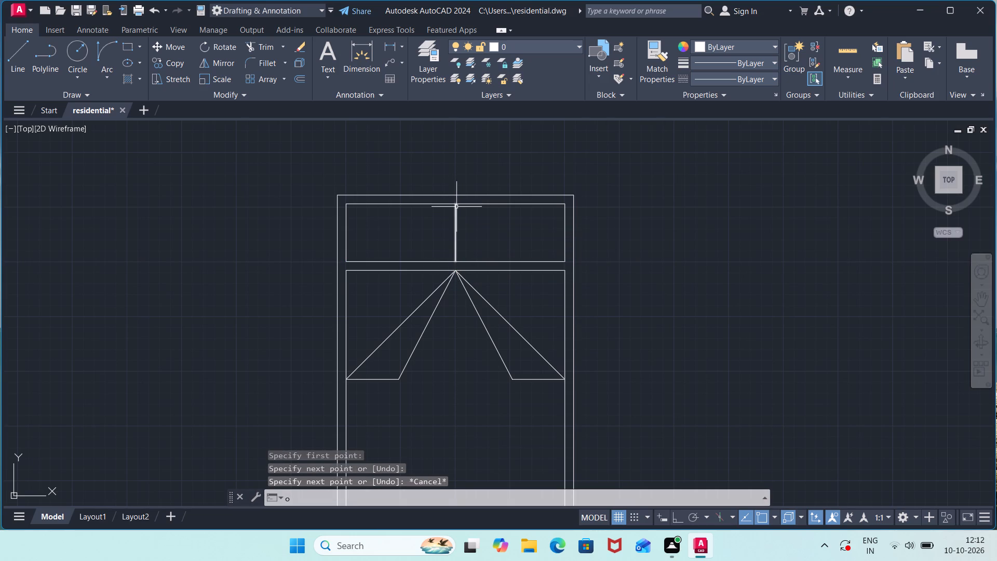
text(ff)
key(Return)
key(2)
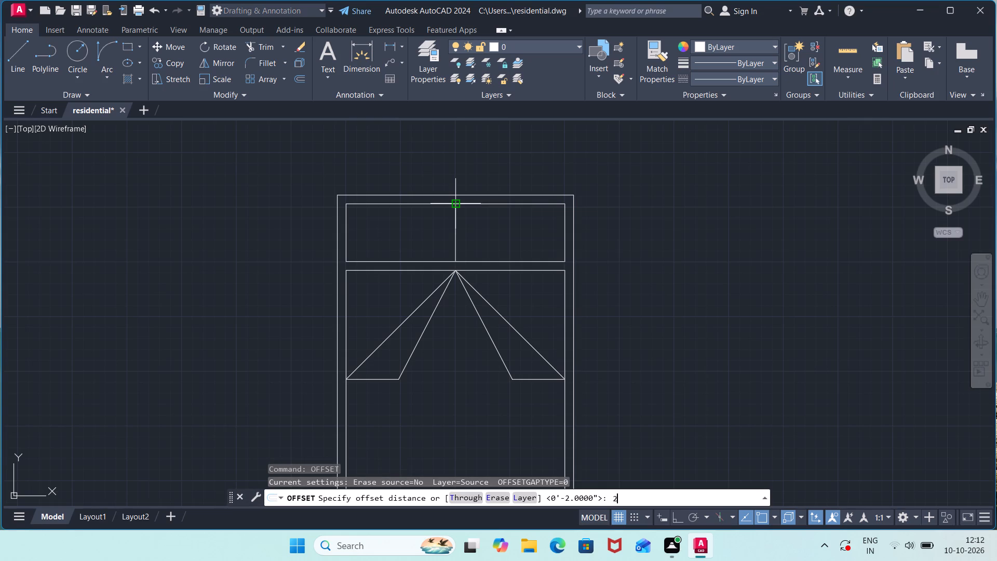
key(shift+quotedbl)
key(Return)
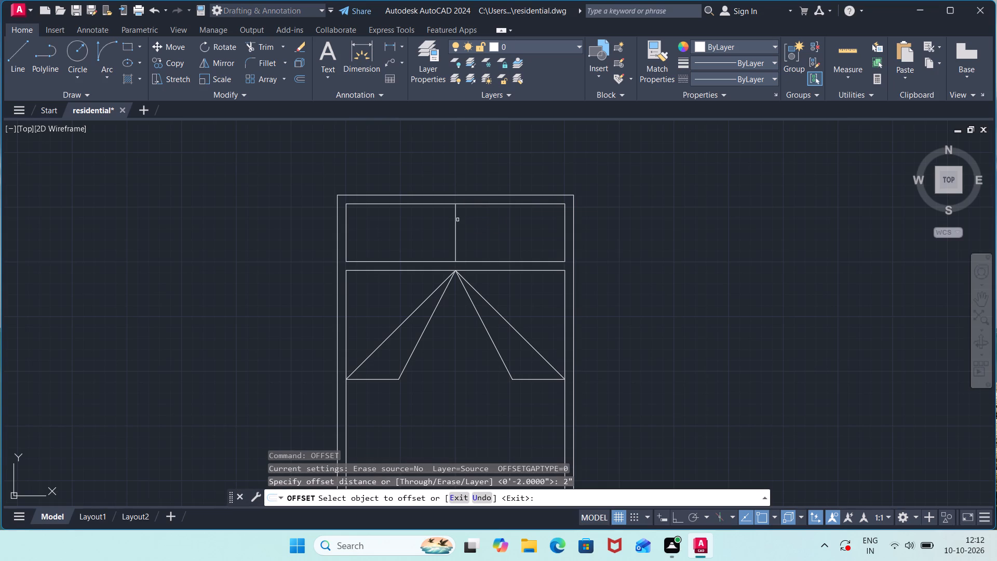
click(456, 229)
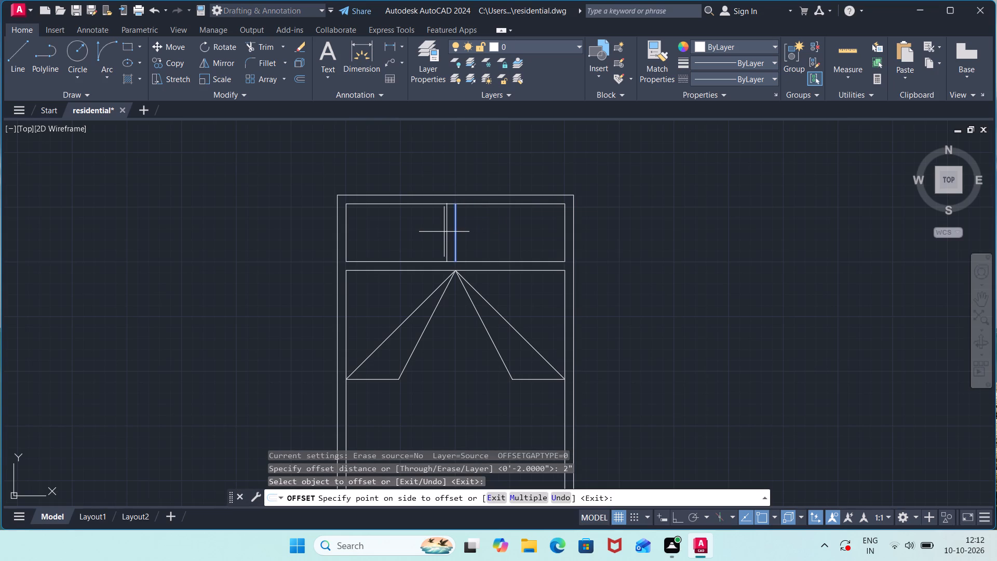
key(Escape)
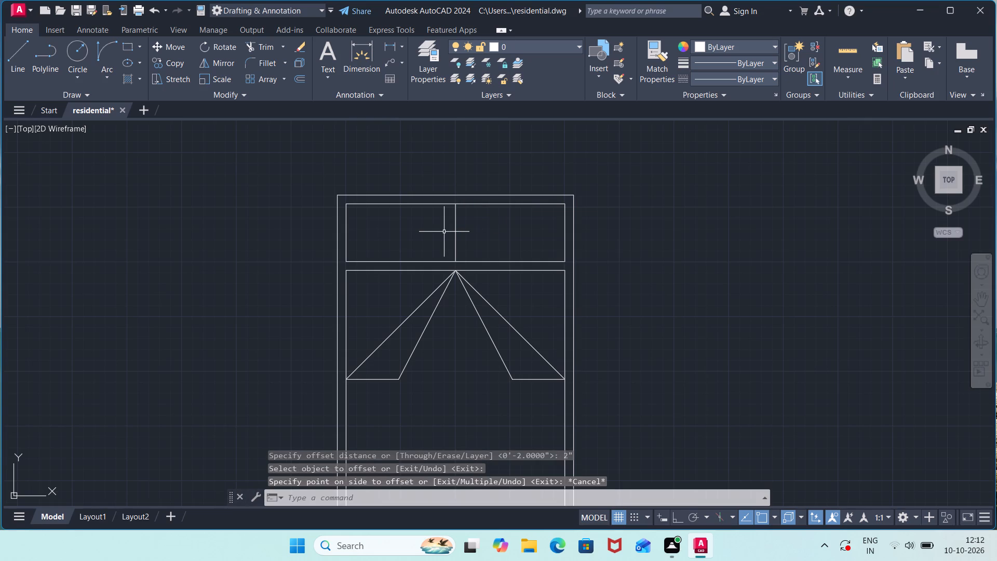
Offset the pillow area's vertical centre line 1" to both sides.
key(space)
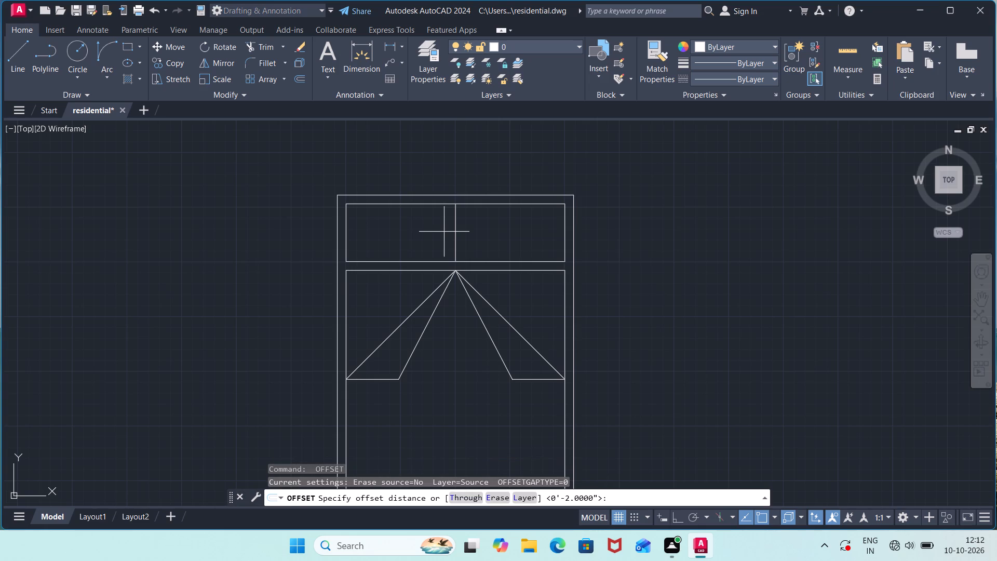
text(1")
key(Return)
click(457, 237)
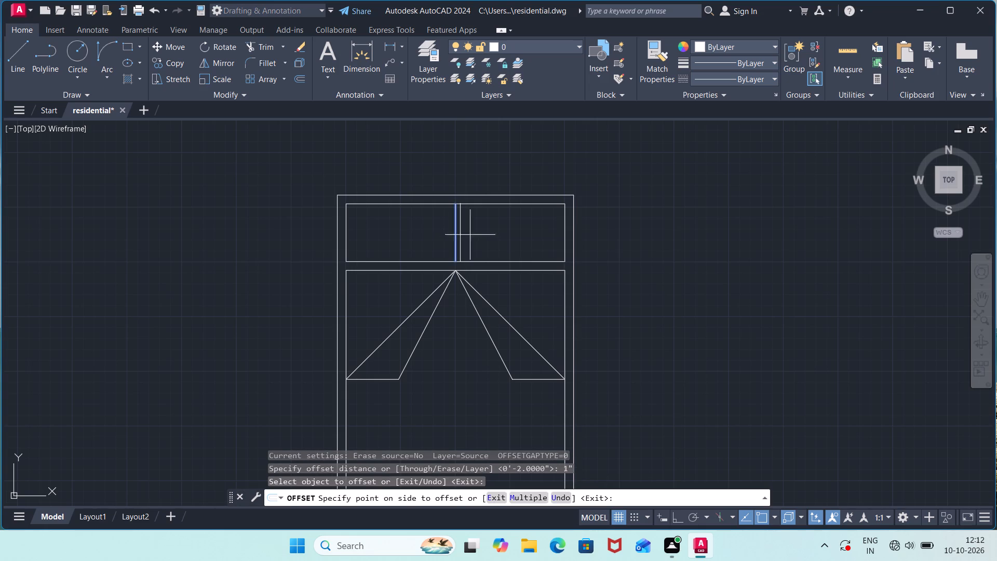
click(484, 234)
click(454, 239)
click(434, 244)
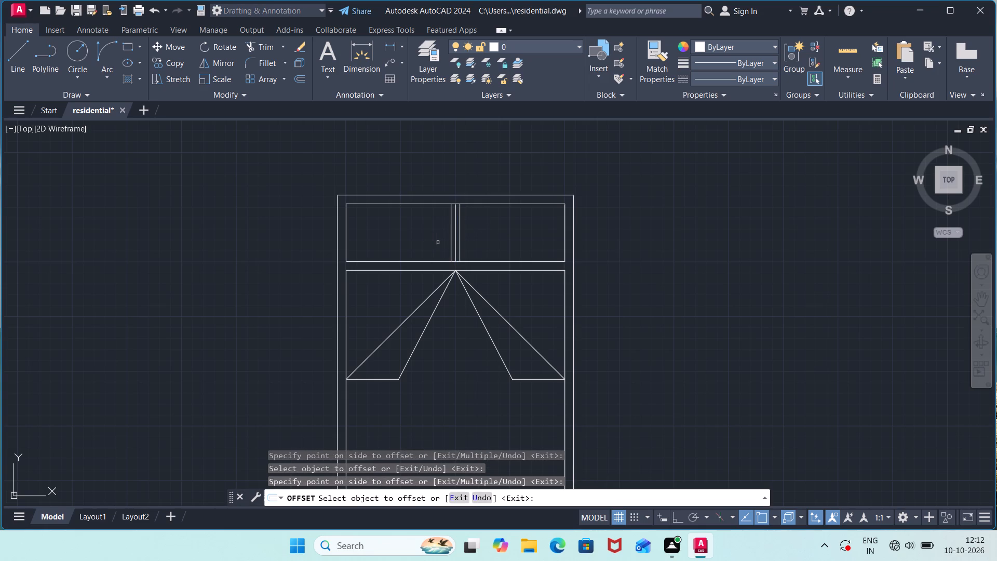
key(Escape)
Erase the original centre line and trim the pillow area's top and bottom edges between its two offsets, forming two separate pillows.
click(454, 237)
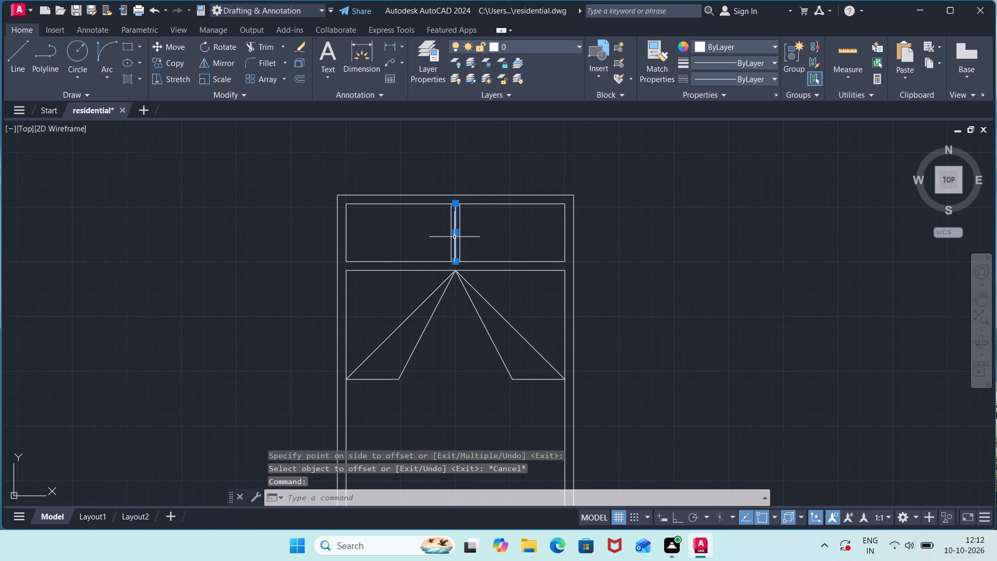
key(Delete)
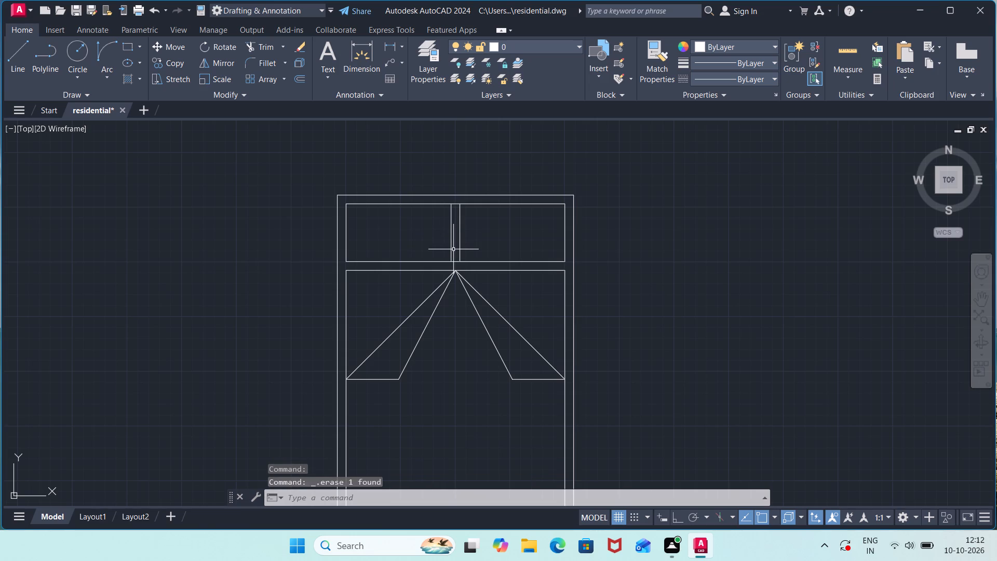
key(y)
key(Escape)
text(tr)
key(Return)
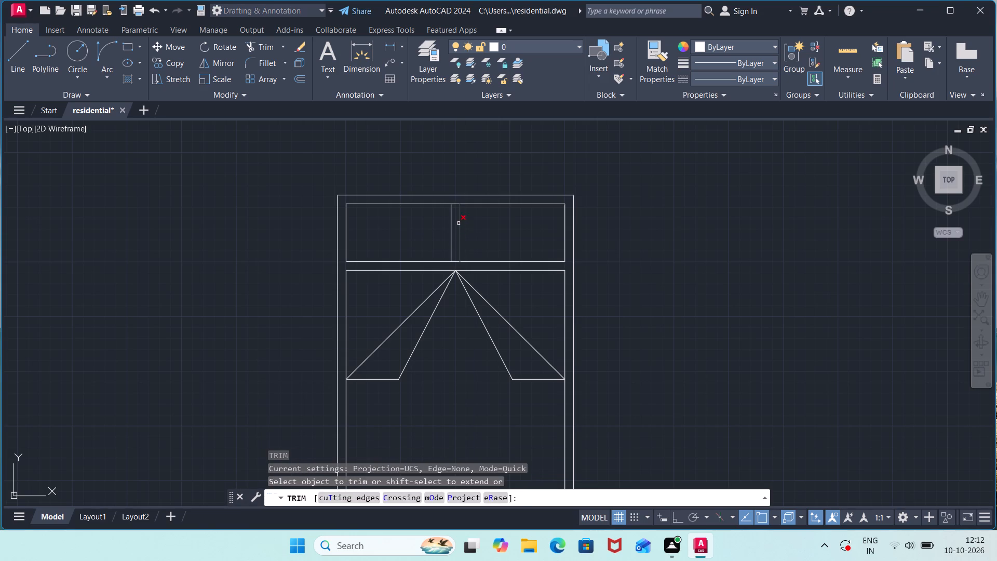
click(455, 203)
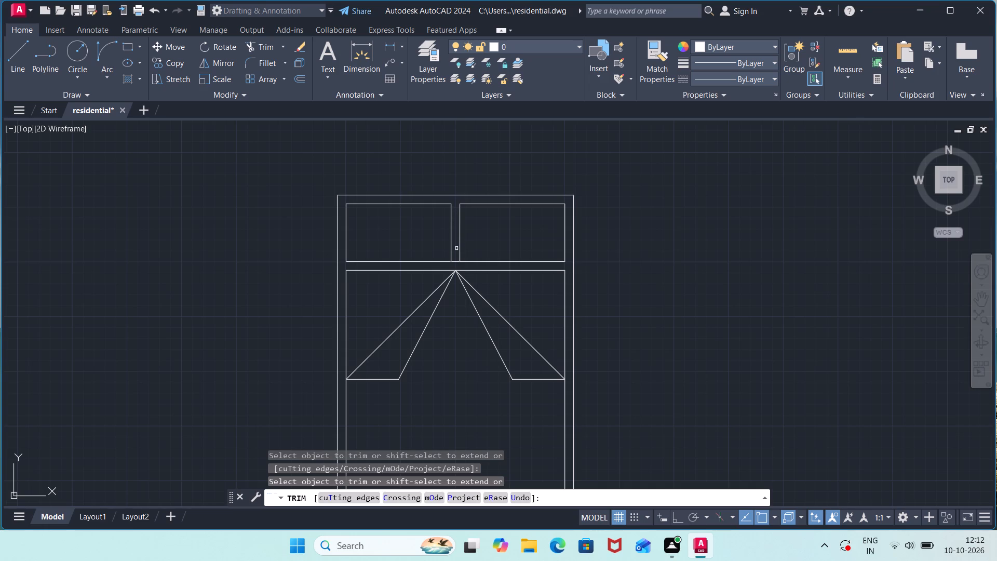
click(455, 262)
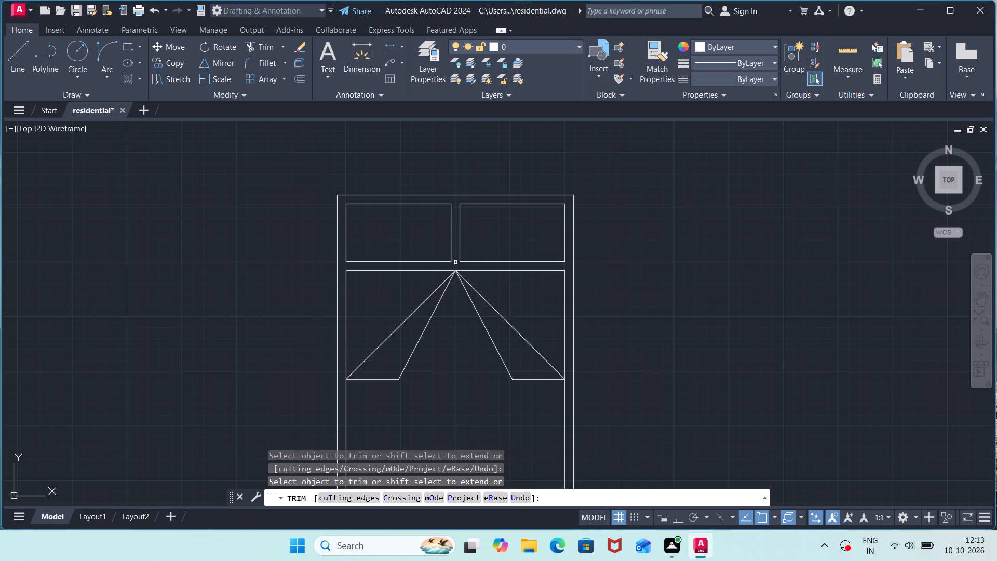
Trim away the horizontal bases of both blanket-fold triangles on the second bed.
click(542, 379)
click(382, 376)
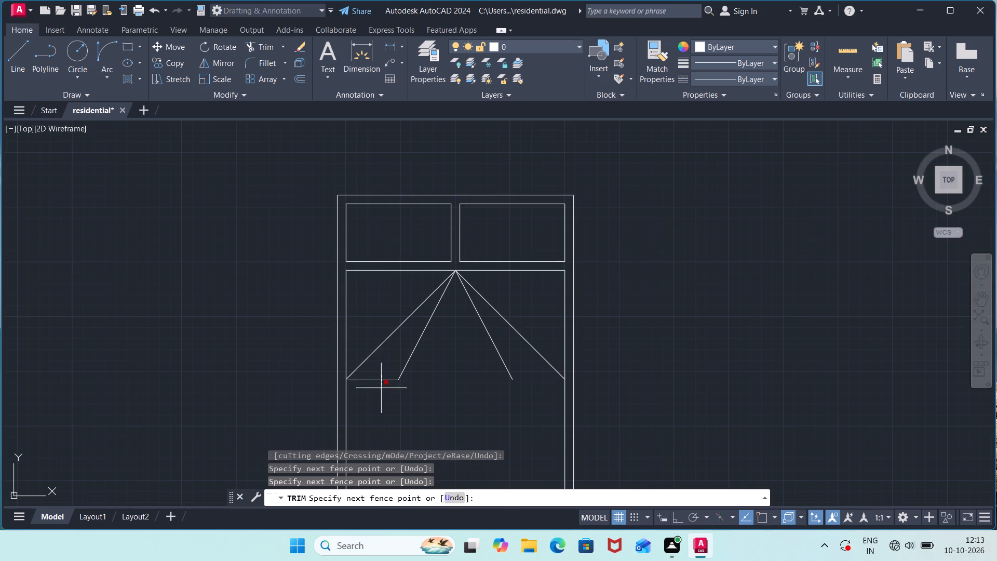
click(380, 395)
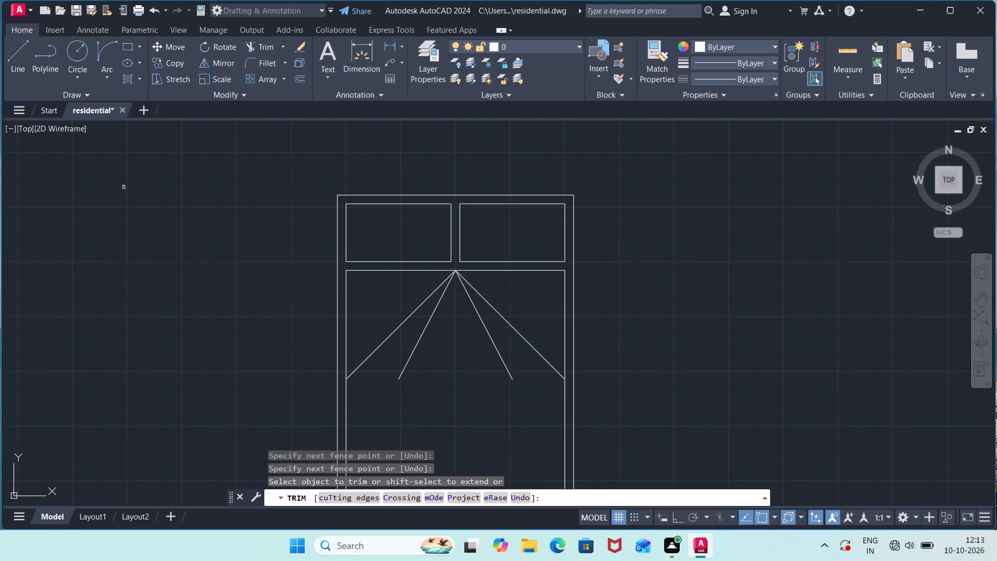
Draw a shallow upward-bulging Start, End, Direction arc joining the lower ends of the left blanket fold's two lines.
click(107, 83)
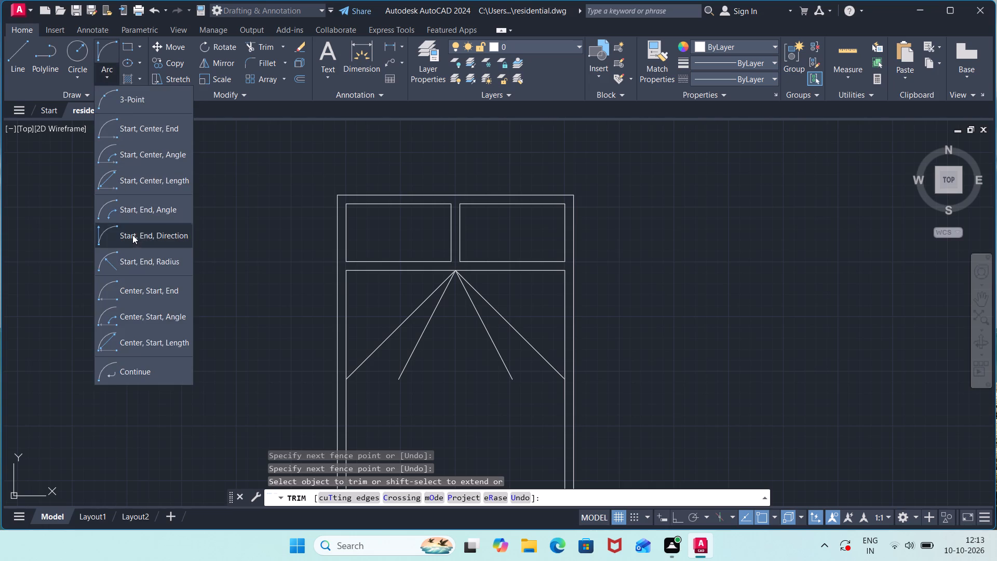
click(132, 236)
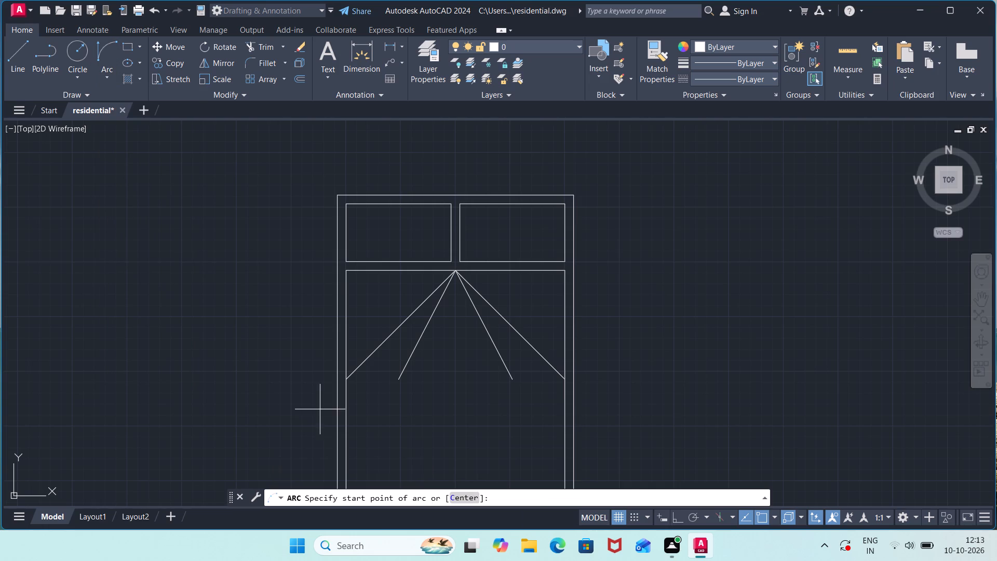
click(345, 382)
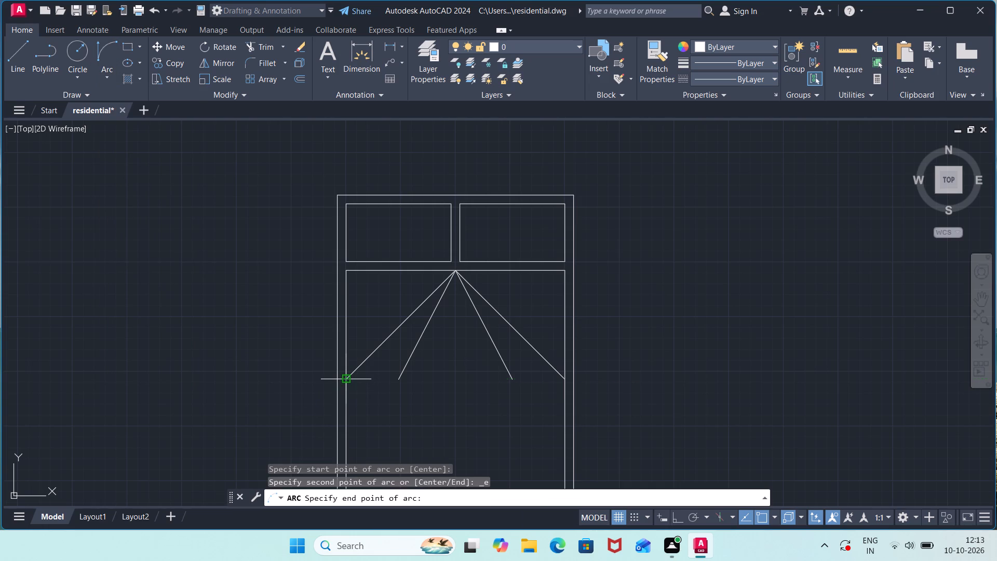
click(395, 378)
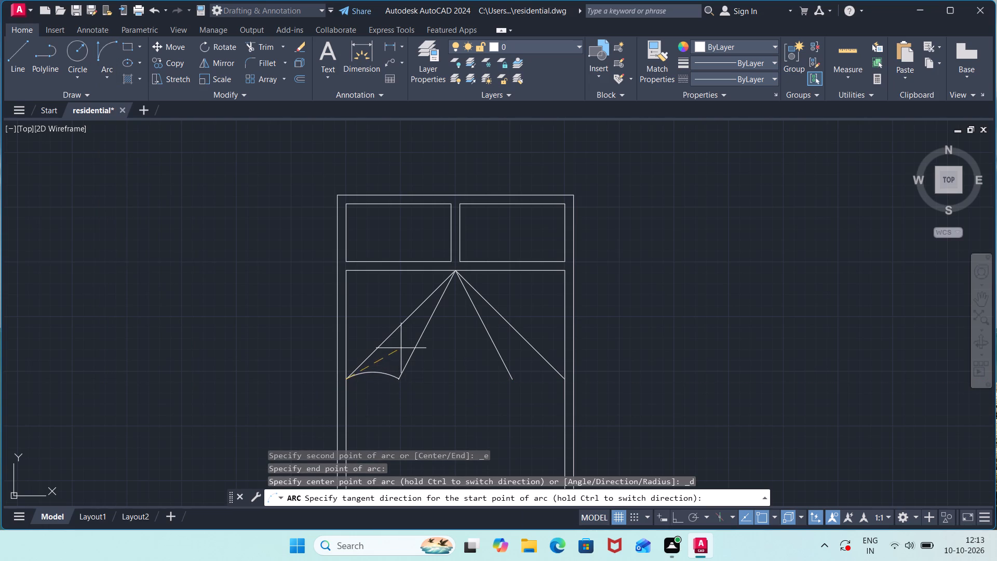
click(422, 317)
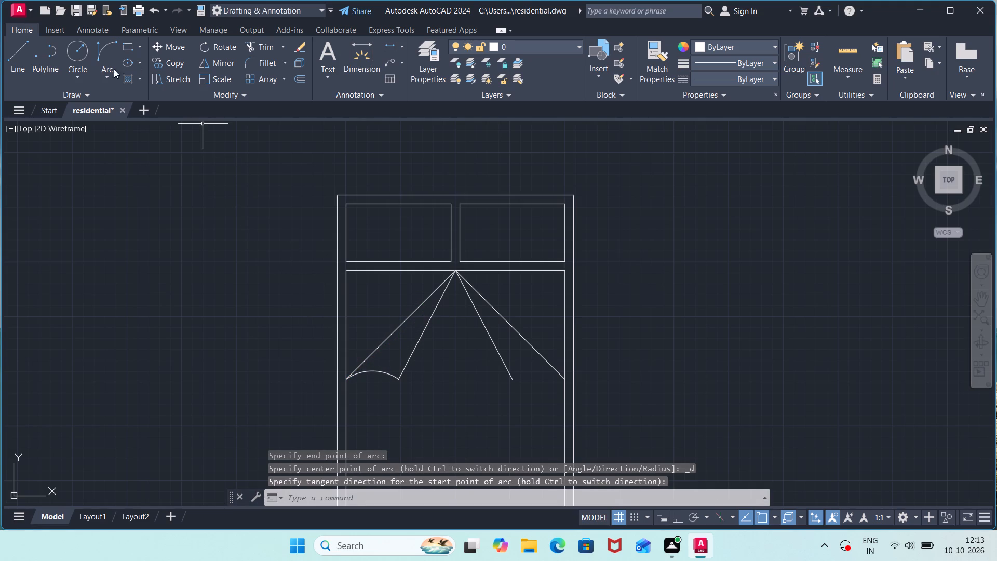
Draw a matching upward-bulging Start, End, Direction arc joining the lower ends of the right blanket fold's two lines.
click(111, 72)
click(140, 235)
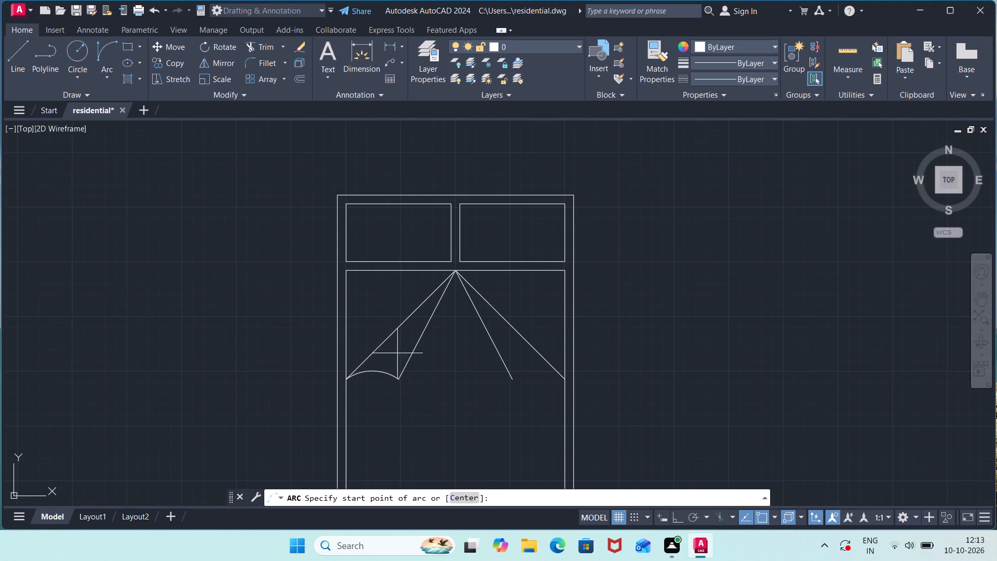
click(514, 380)
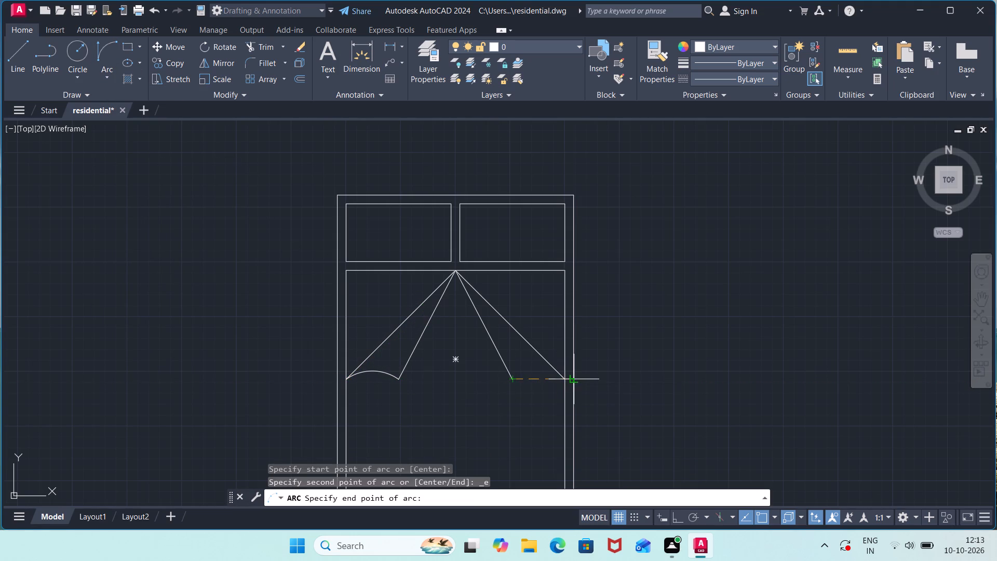
click(564, 380)
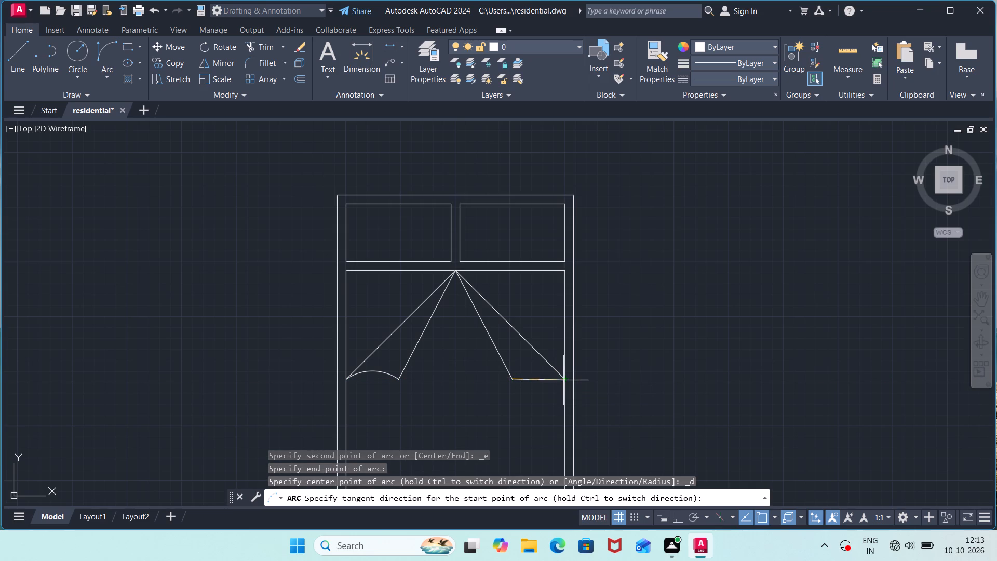
click(534, 364)
Draw a 4.5' by 6.25' rectangle to the right of the second bed as the third bed's outline.
scroll(577, 358, down, 2)
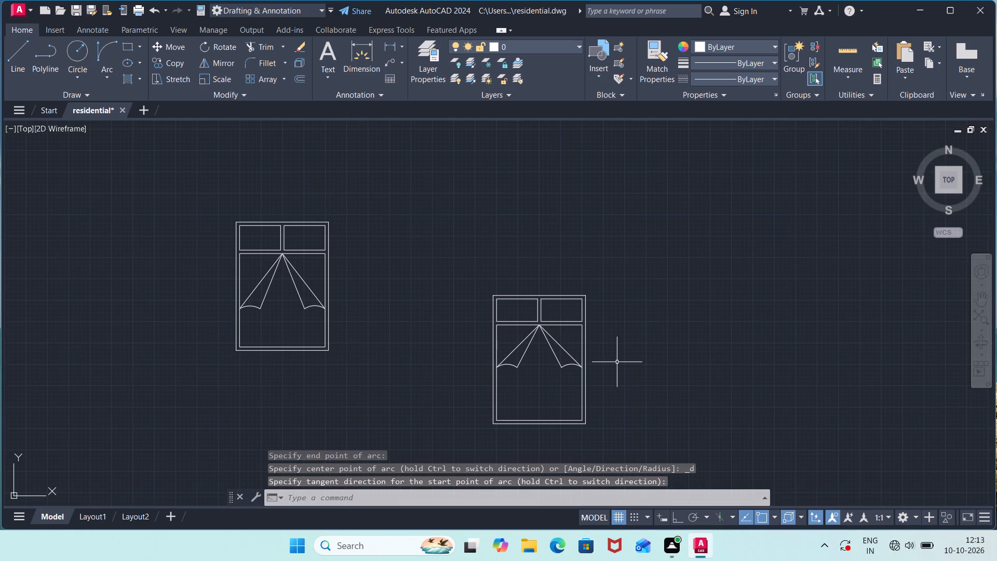
middle_drag(617, 362, 562, 352)
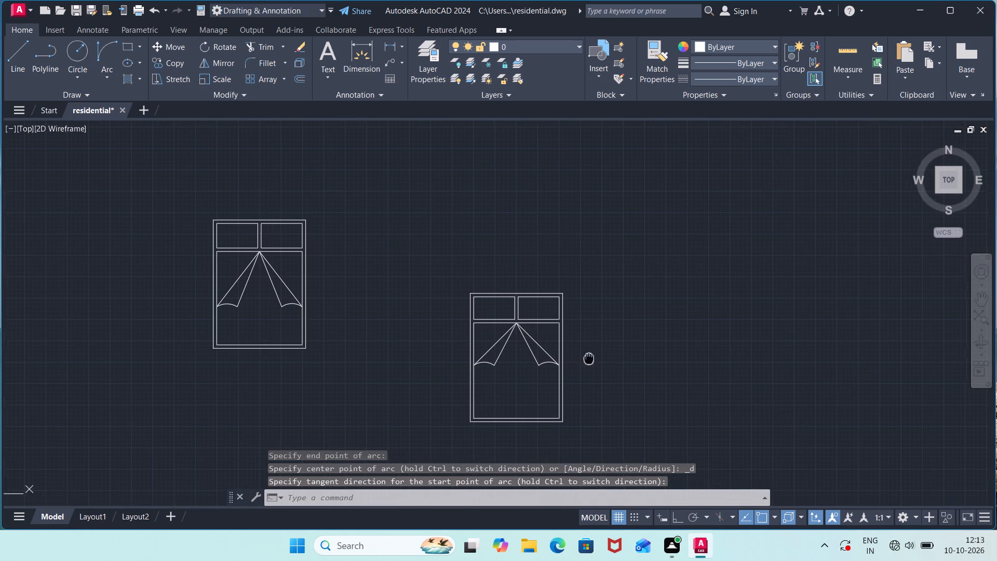
middle_drag(562, 352, 374, 328)
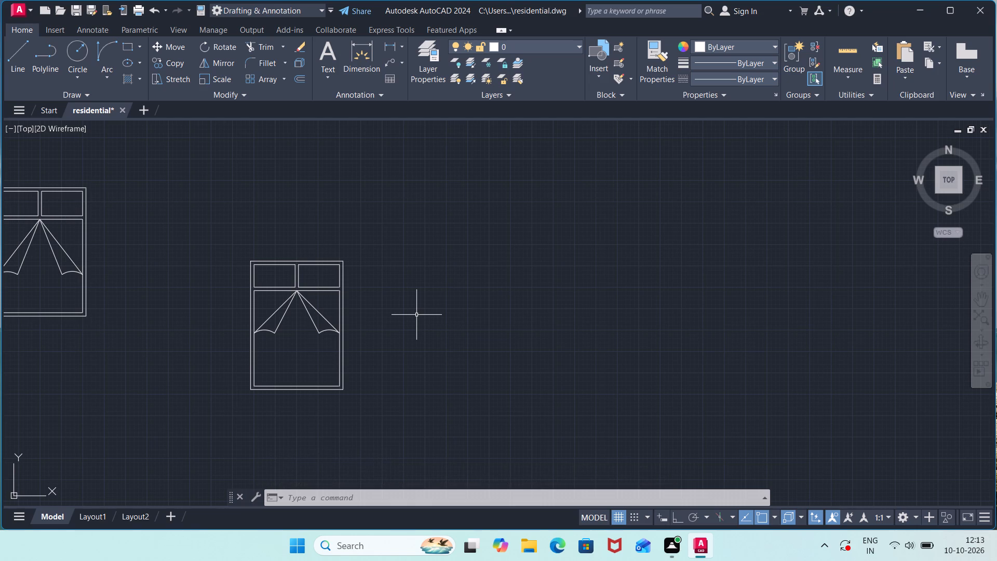
text(rec)
key(Return)
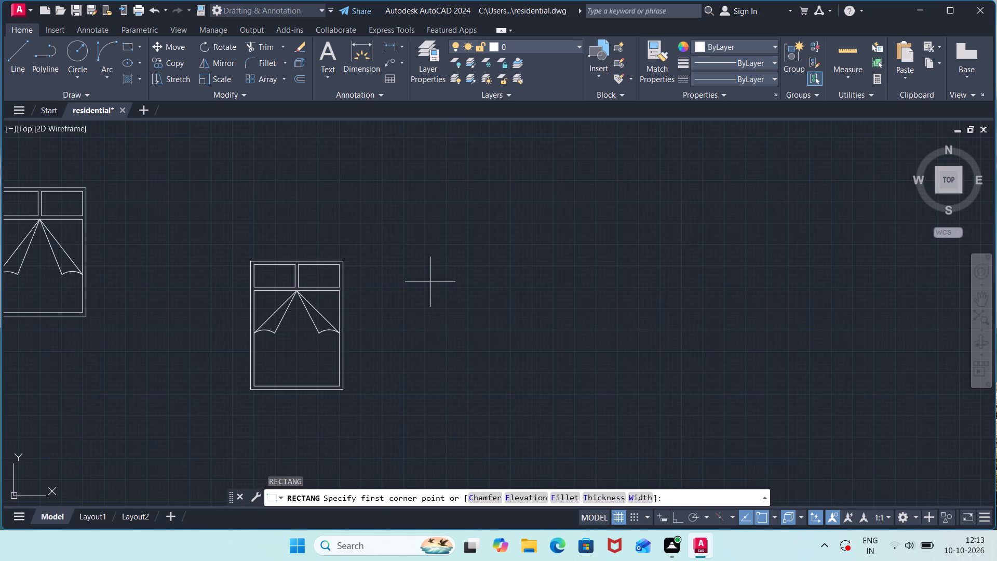
click(430, 282)
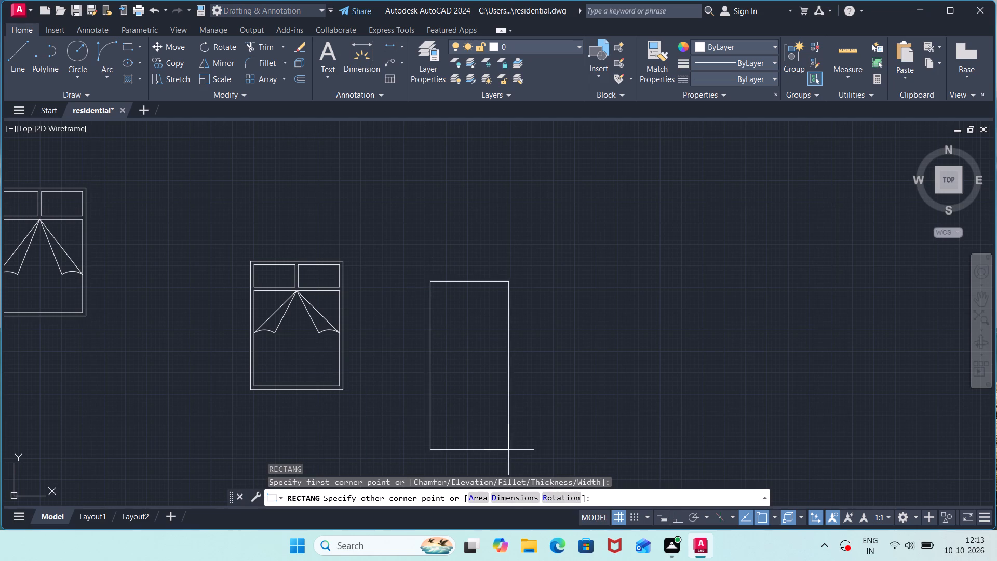
click(516, 498)
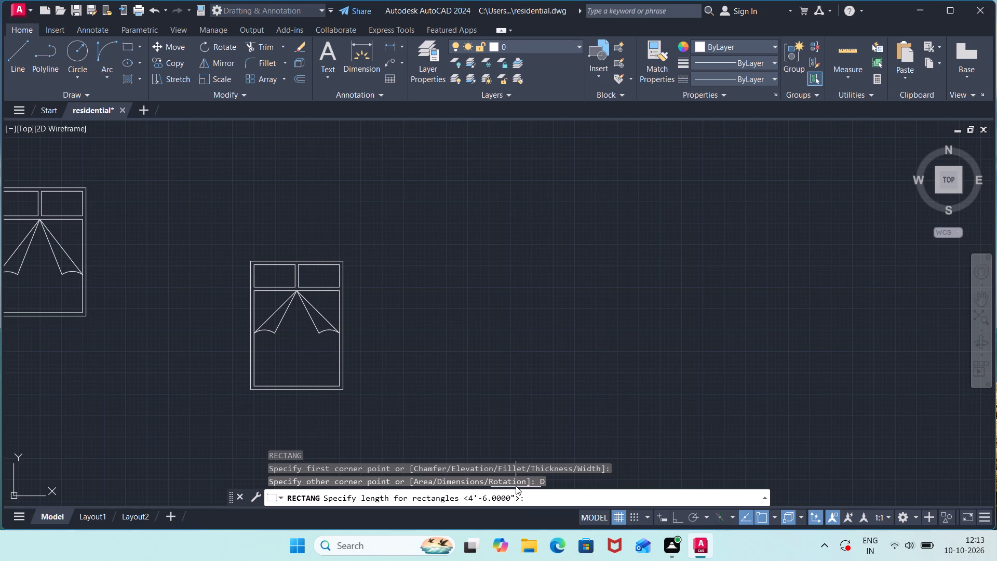
text(4.5')
key(Return)
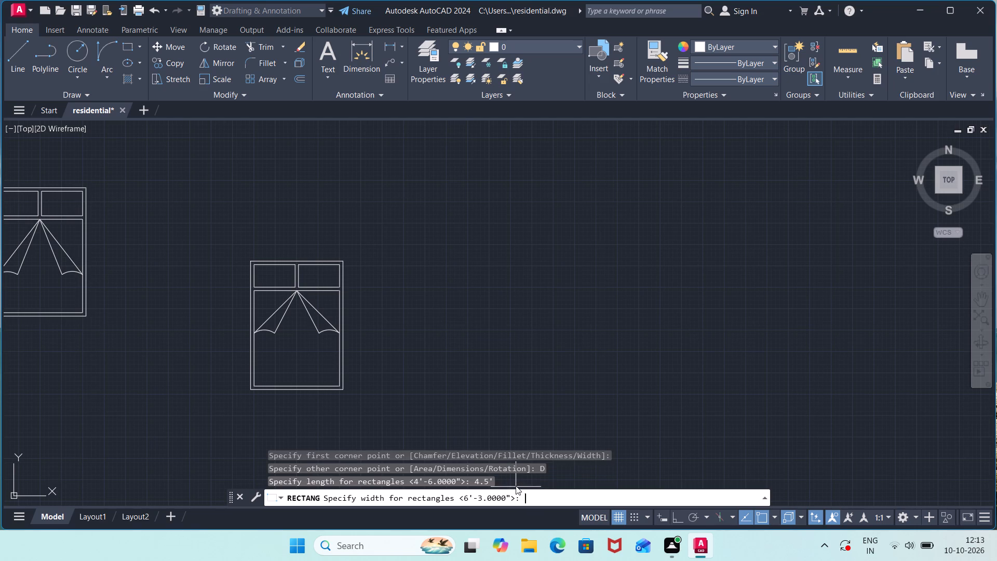
text(6.25')
key(Return)
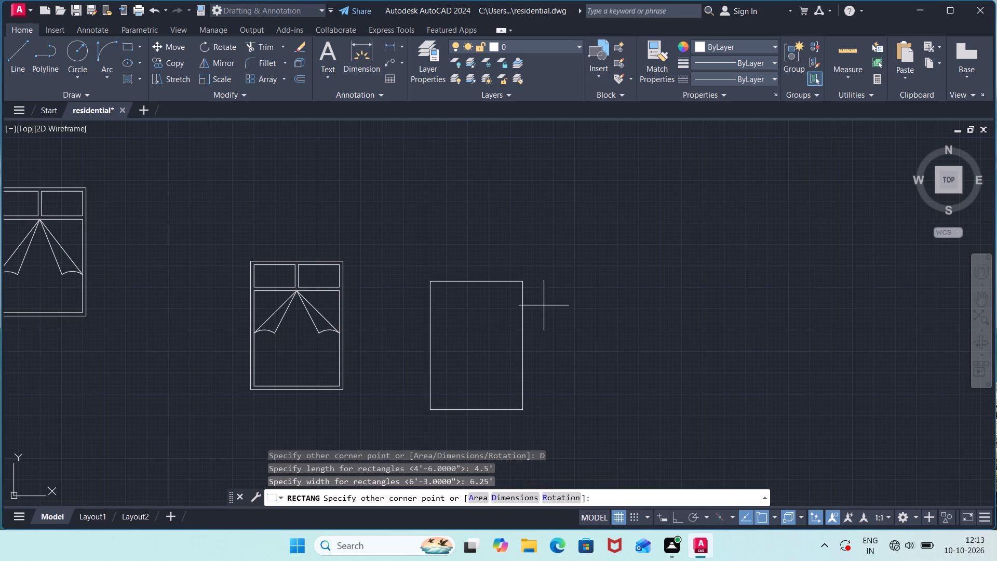
click(542, 279)
Explode the third bed's rectangle into separate lines.
middle_drag(482, 244, 488, 337)
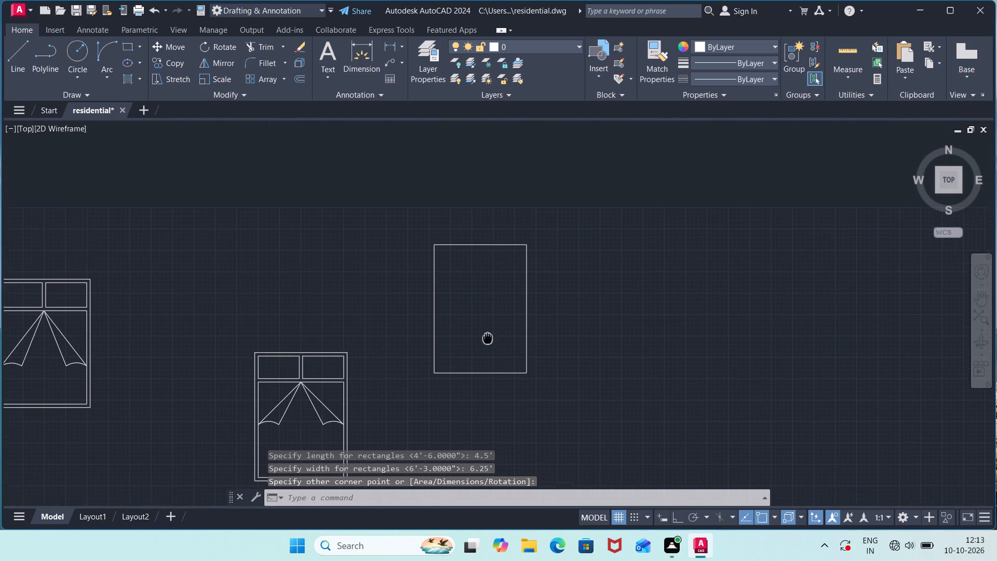
middle_drag(488, 337, 489, 341)
scroll(488, 315, up, 1)
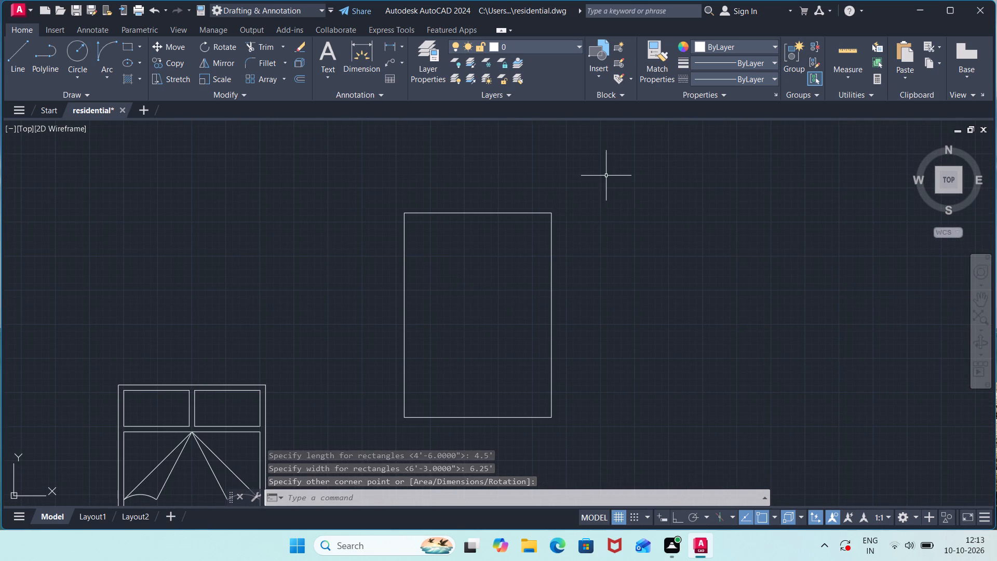
click(592, 185)
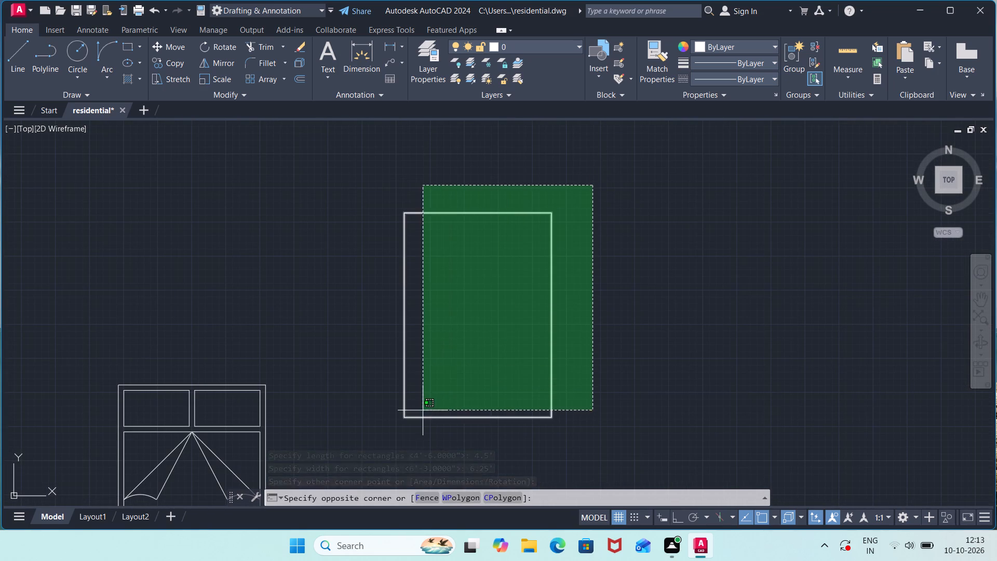
click(359, 443)
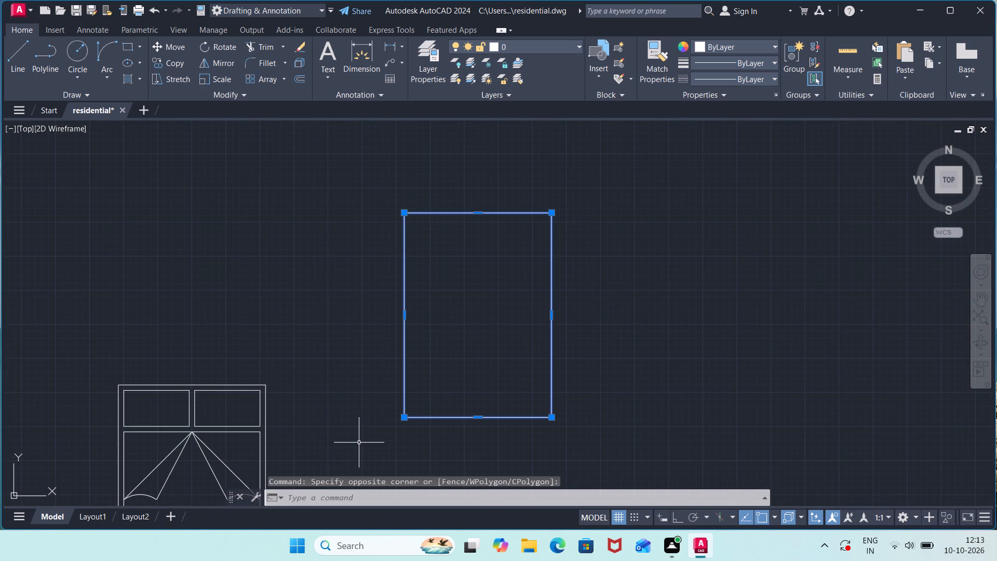
key(x)
key(Return)
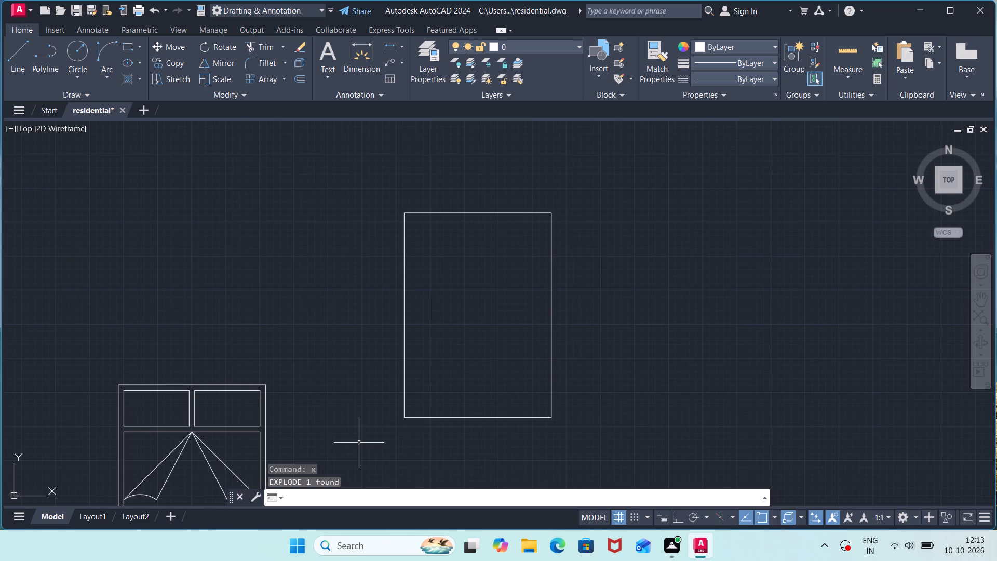
Offset all four edges of the third bed's outline 2" inward.
text(off)
key(Return)
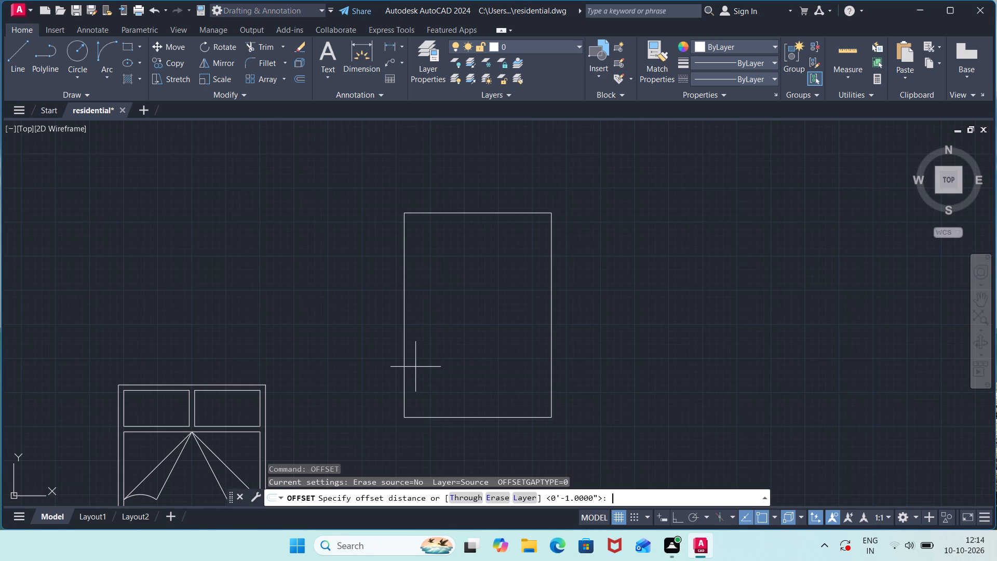
text(2")
key(Return)
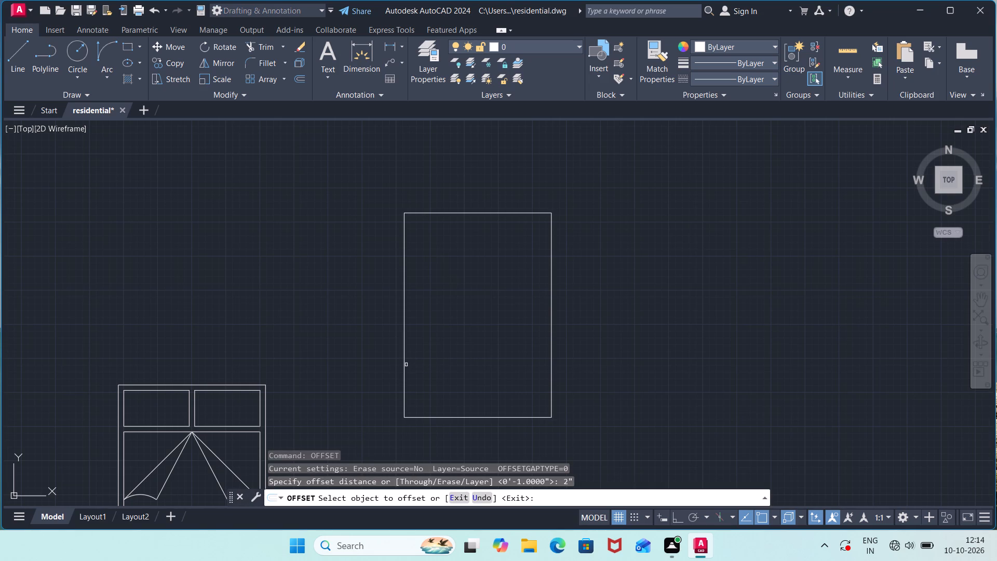
click(402, 369)
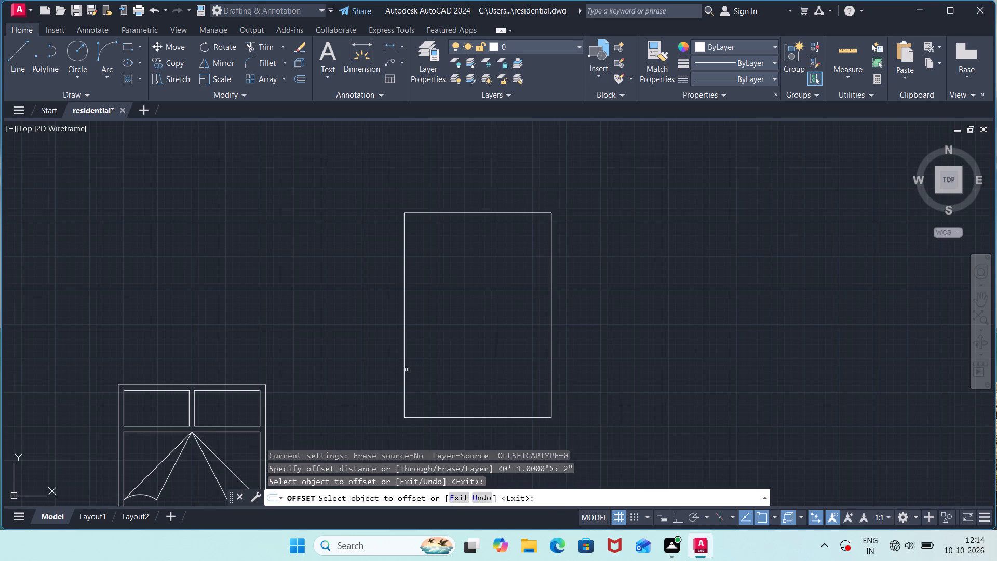
click(404, 372)
click(462, 372)
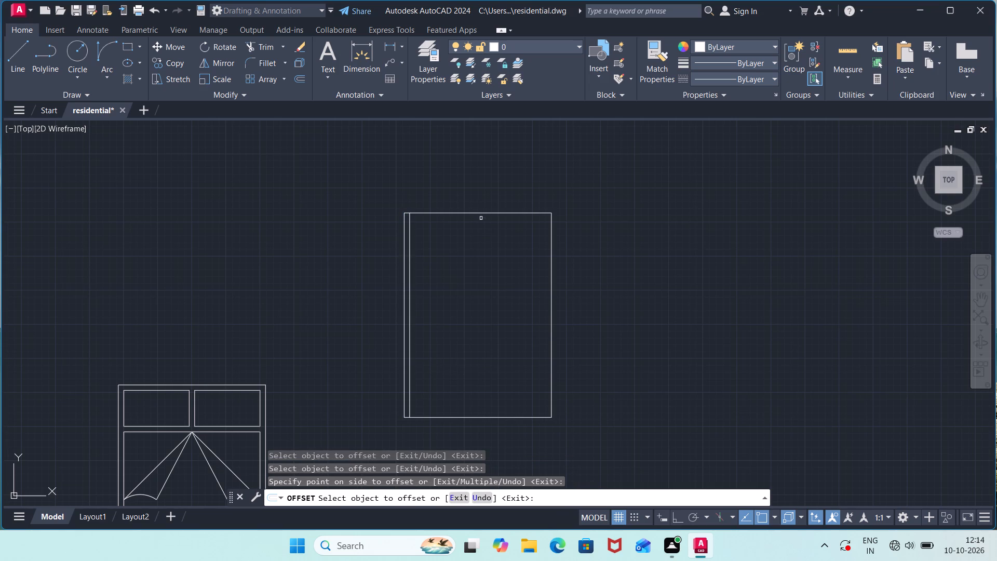
click(481, 213)
click(478, 248)
click(550, 281)
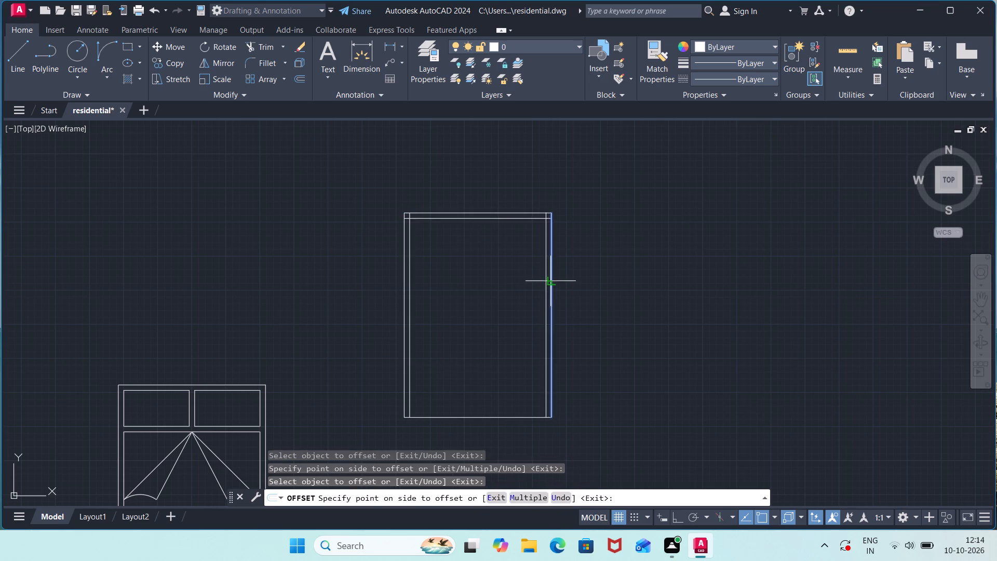
click(529, 287)
click(498, 419)
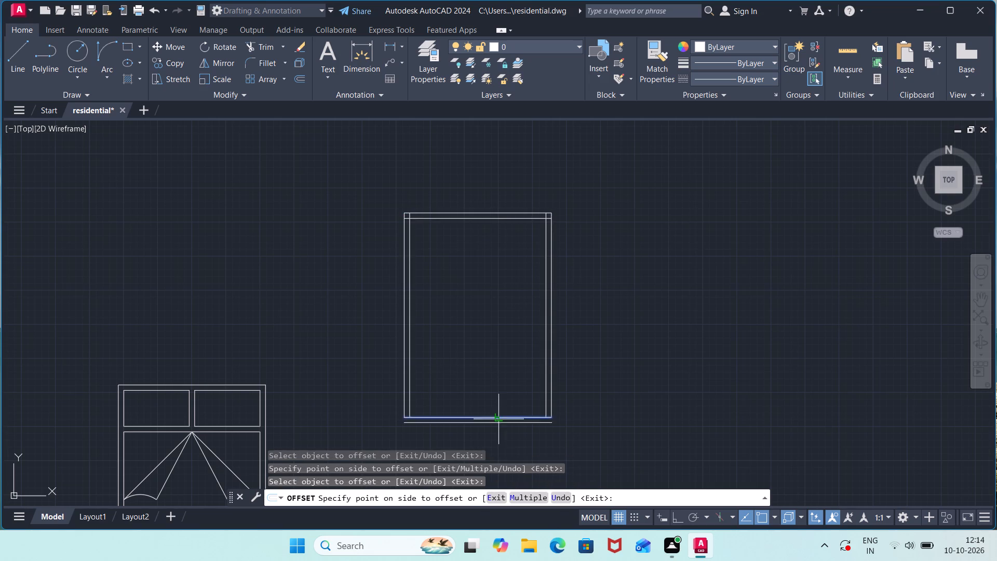
click(496, 393)
key(Escape)
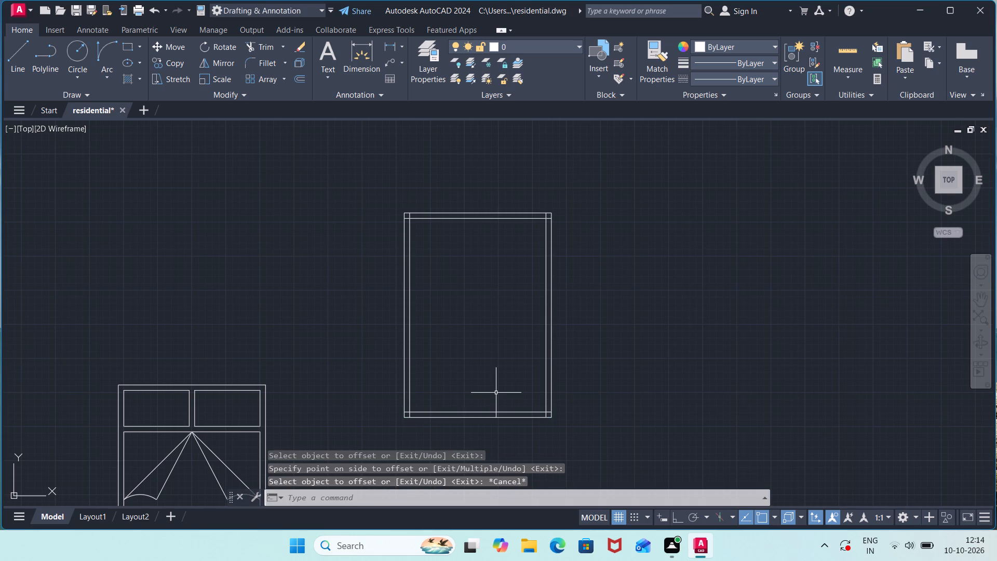
Trim the overlapping ends of the offset lines at the third bed's two lower corners.
text(tr)
key(Return)
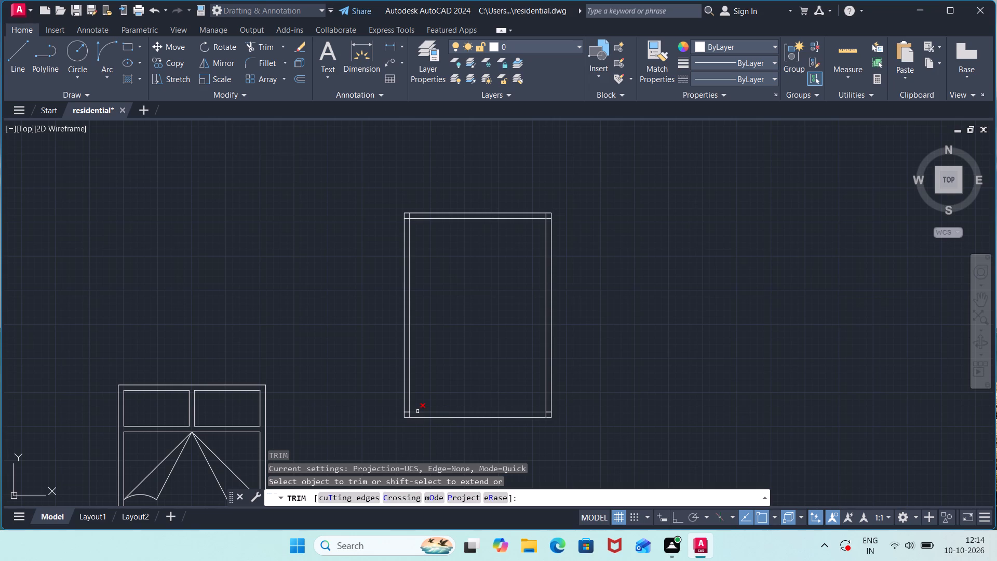
scroll(404, 412, up, 3)
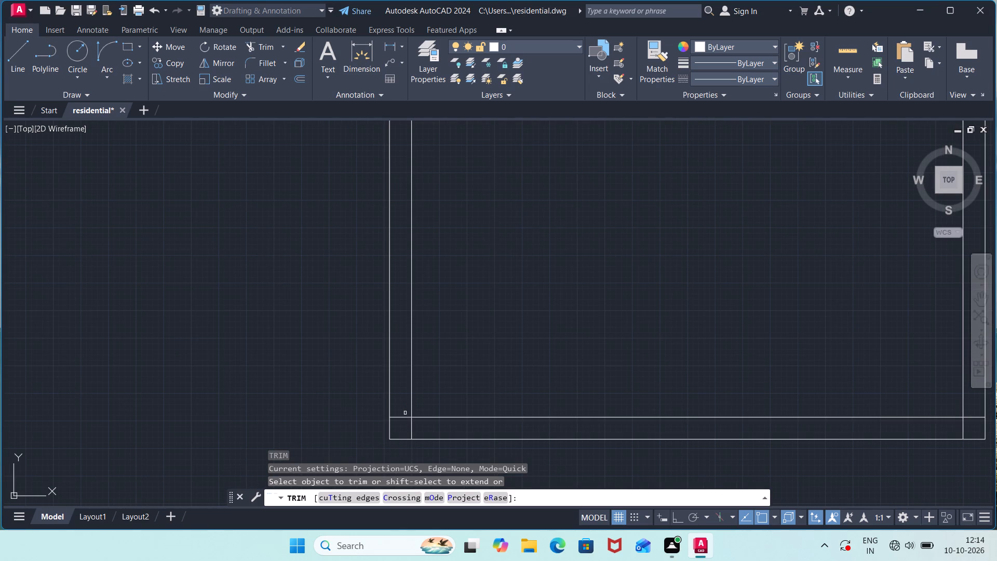
click(405, 413)
click(401, 421)
click(409, 422)
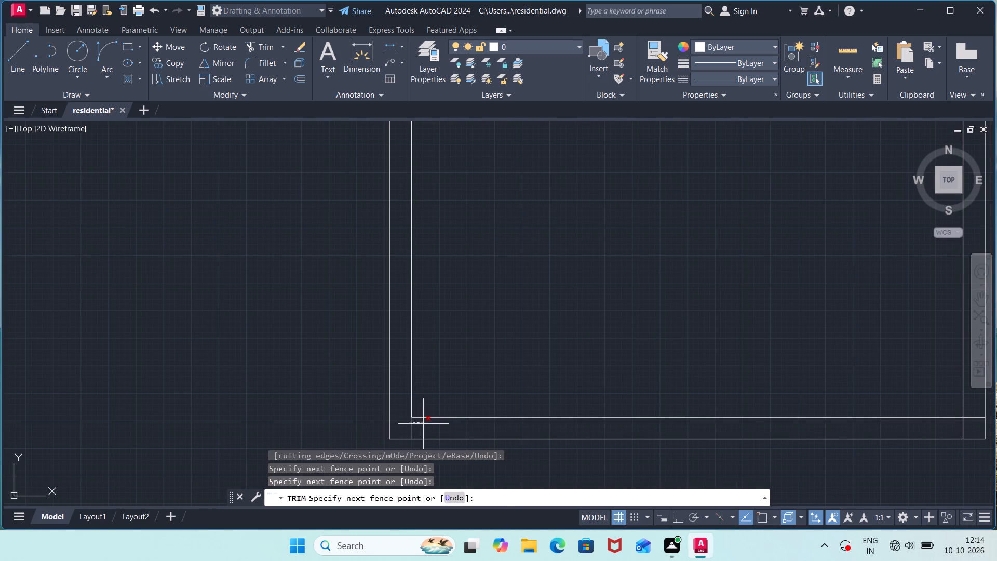
click(424, 424)
scroll(743, 433, down, 1)
middle_drag(873, 444, 659, 428)
scroll(662, 412, up, 2)
click(665, 410)
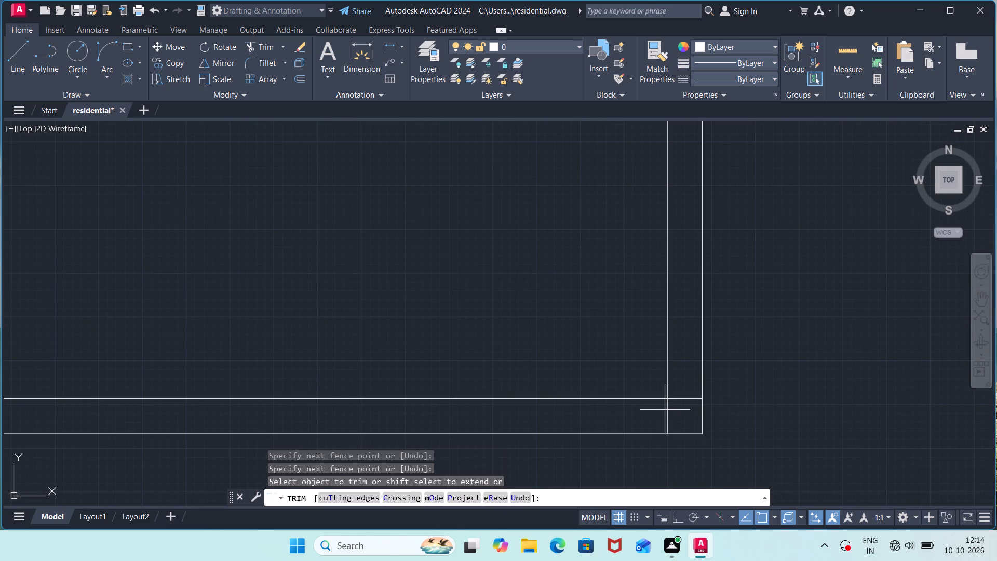
double_click(683, 407)
click(683, 388)
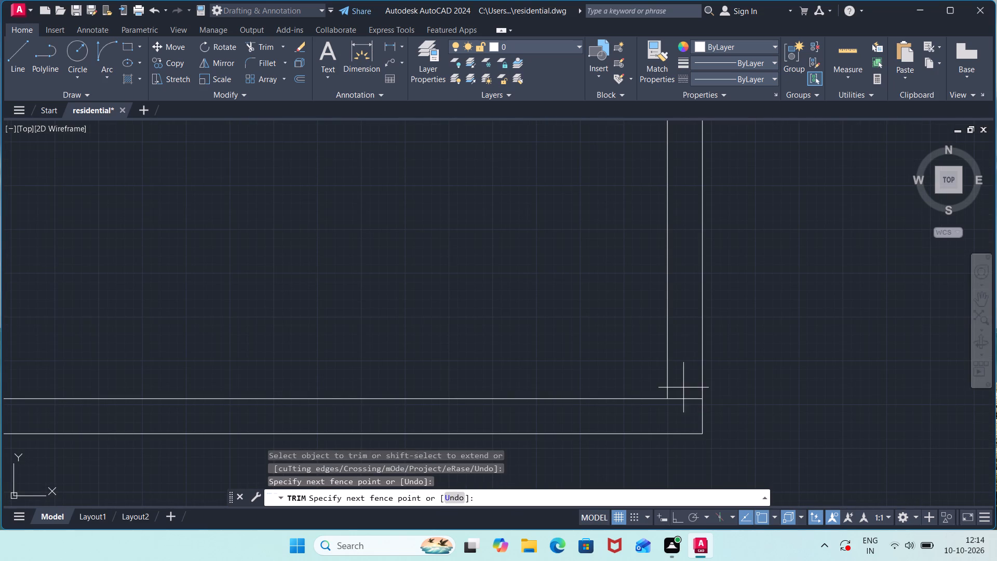
click(682, 409)
Trim the overlapping ends of the offset lines at the third bed's two upper corners.
scroll(685, 381, down, 3)
middle_drag(606, 305, 616, 470)
scroll(498, 246, up, 3)
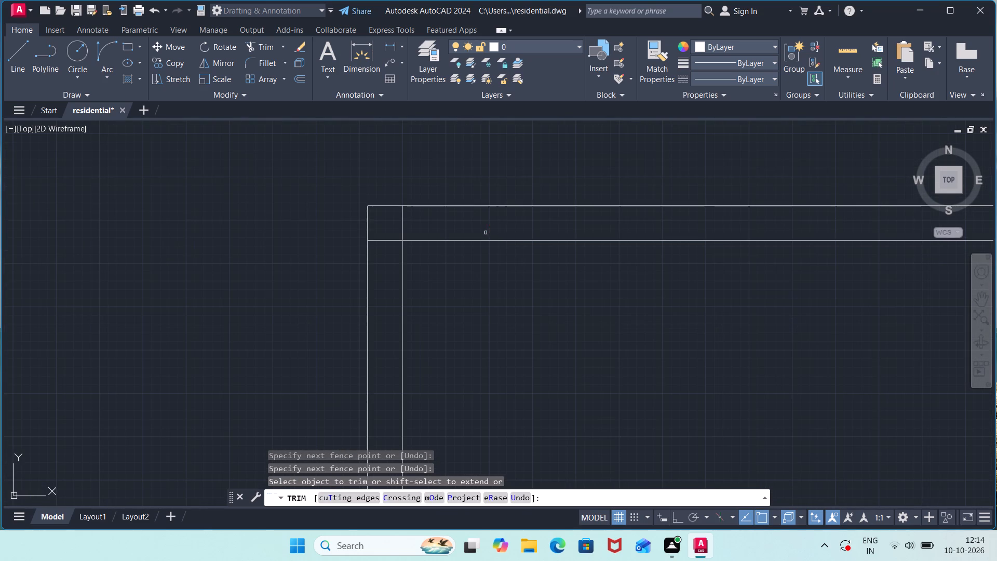
click(421, 223)
click(387, 220)
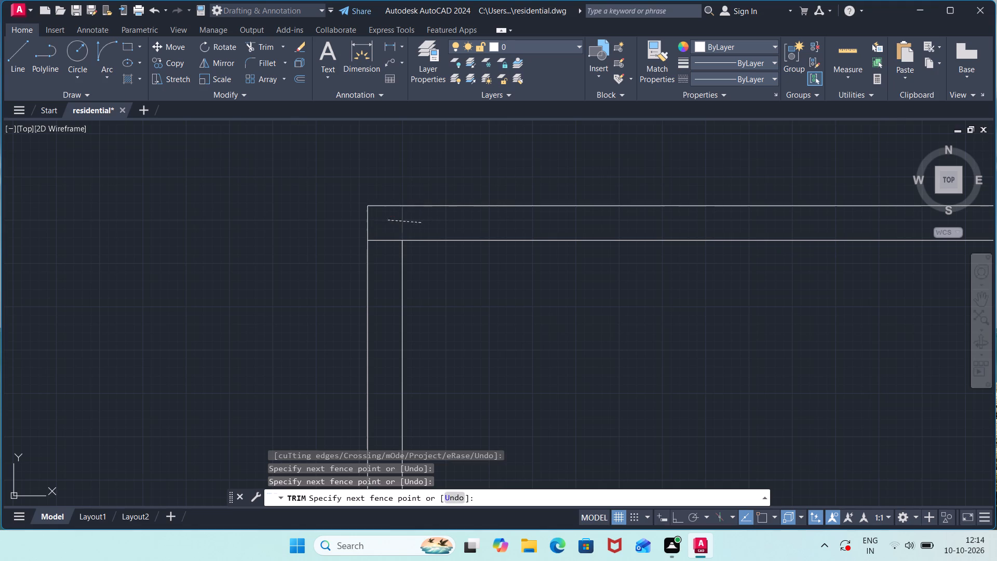
drag(387, 220, 386, 243)
drag(386, 243, 387, 237)
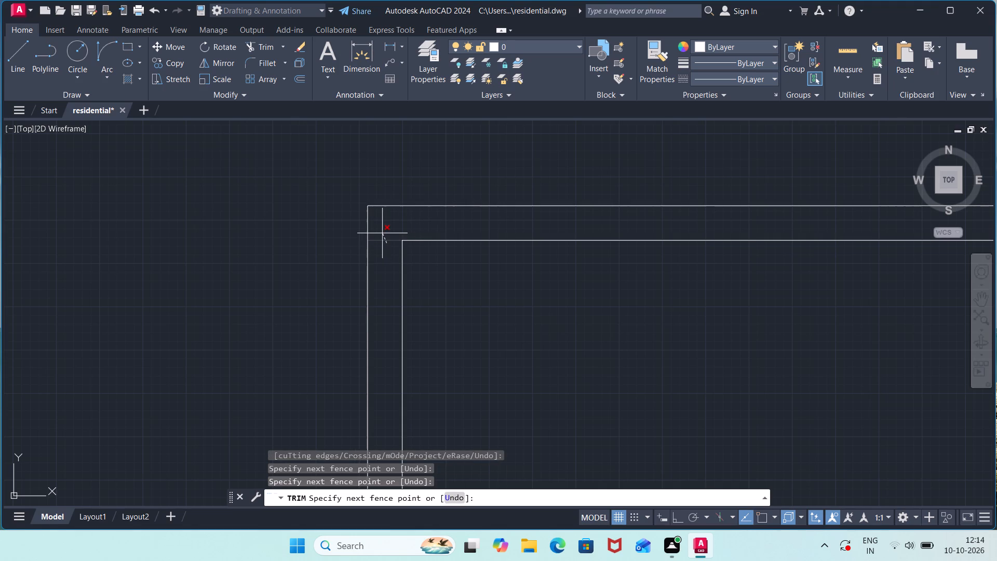
click(382, 233)
scroll(640, 301, down, 2)
middle_drag(758, 332, 279, 230)
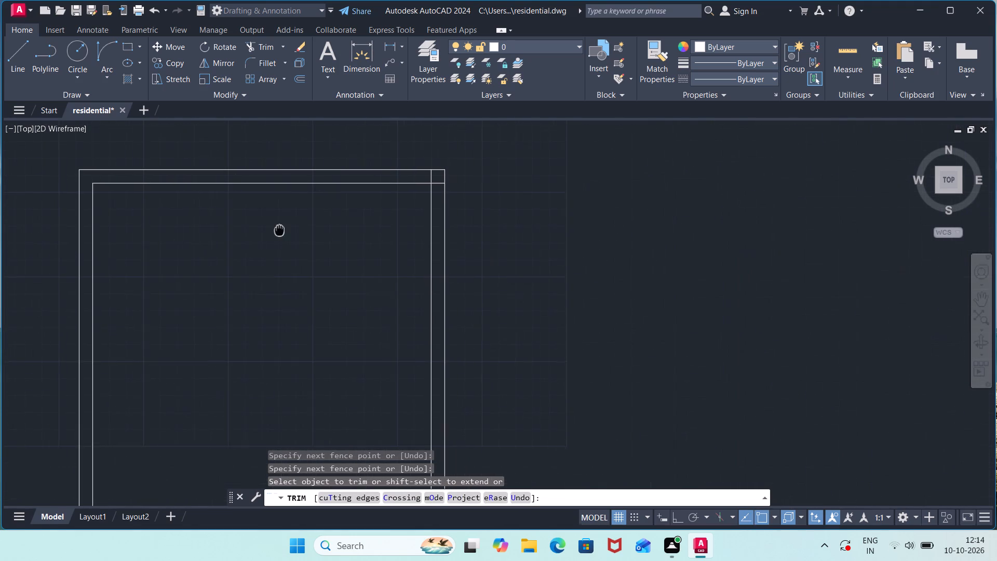
scroll(427, 196, up, 1)
middle_drag(433, 197, 411, 283)
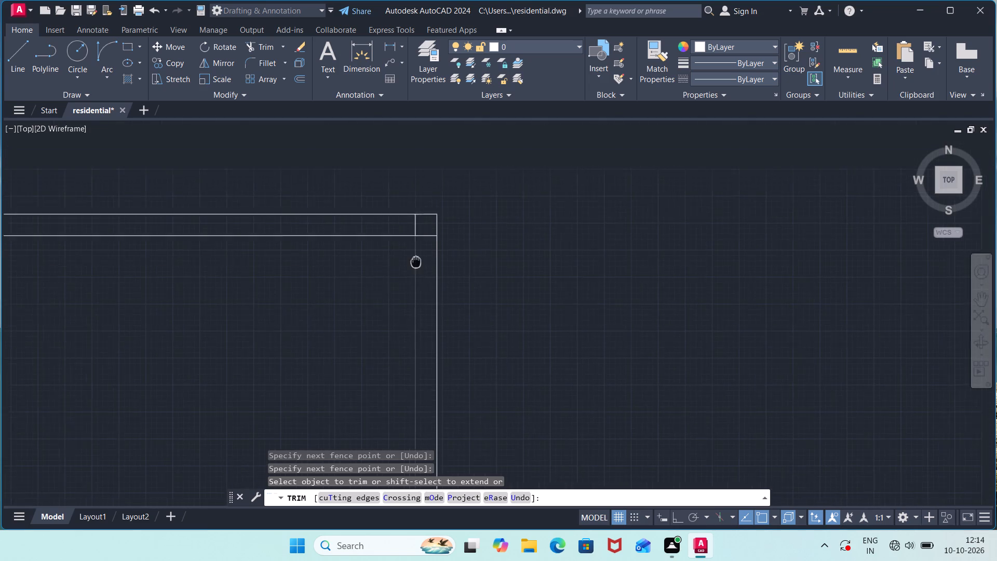
middle_drag(411, 283, 411, 284)
click(417, 249)
click(390, 249)
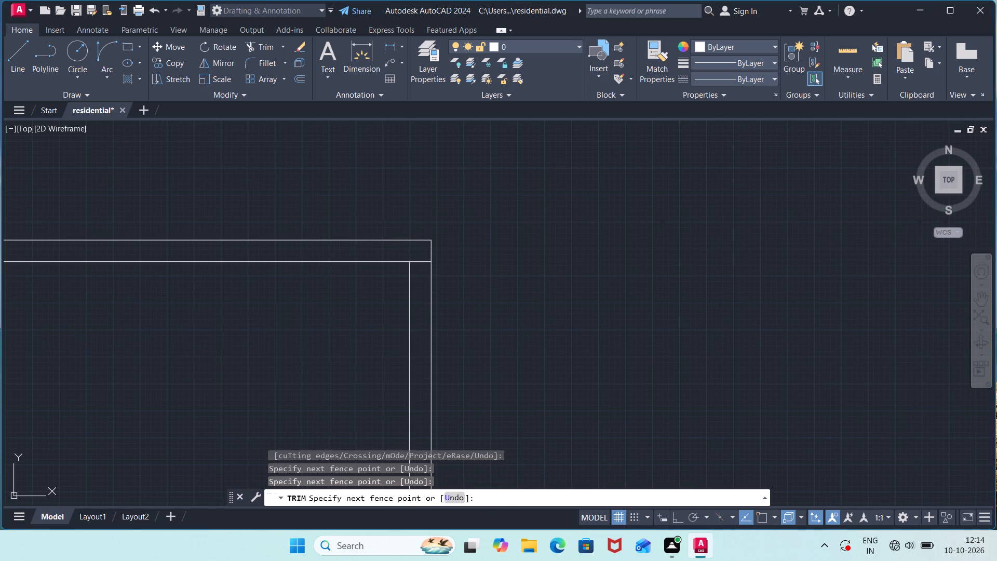
click(422, 251)
click(424, 287)
key(Escape)
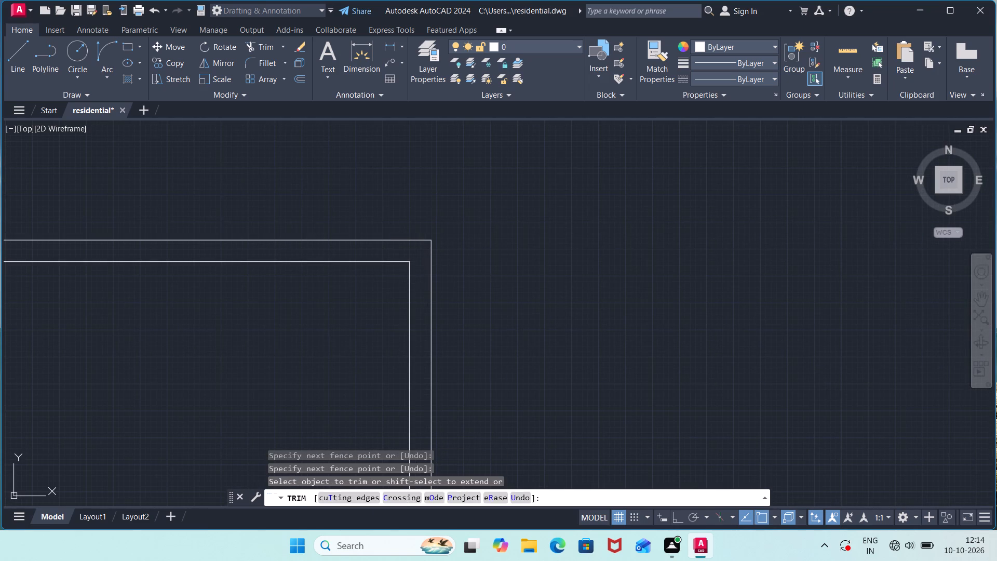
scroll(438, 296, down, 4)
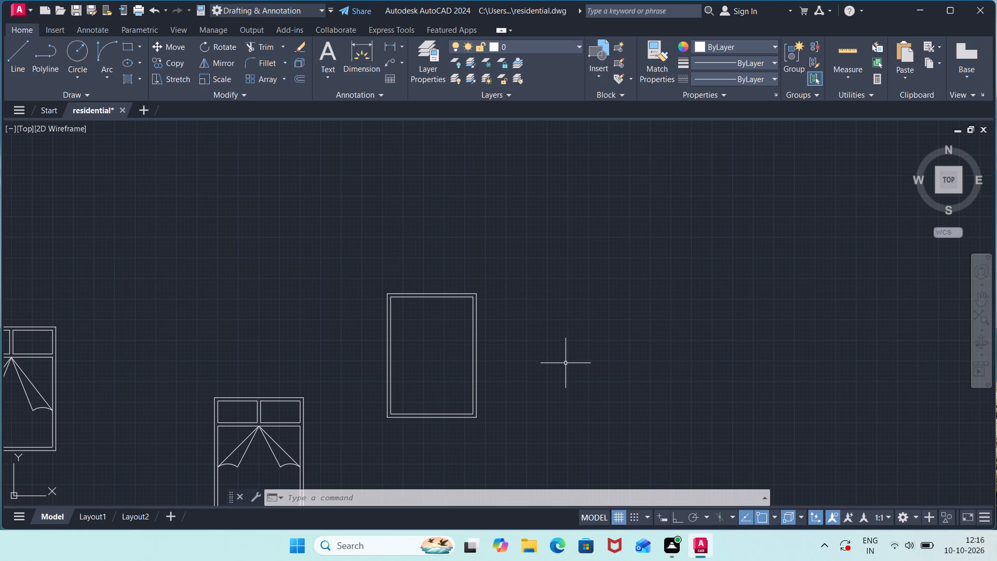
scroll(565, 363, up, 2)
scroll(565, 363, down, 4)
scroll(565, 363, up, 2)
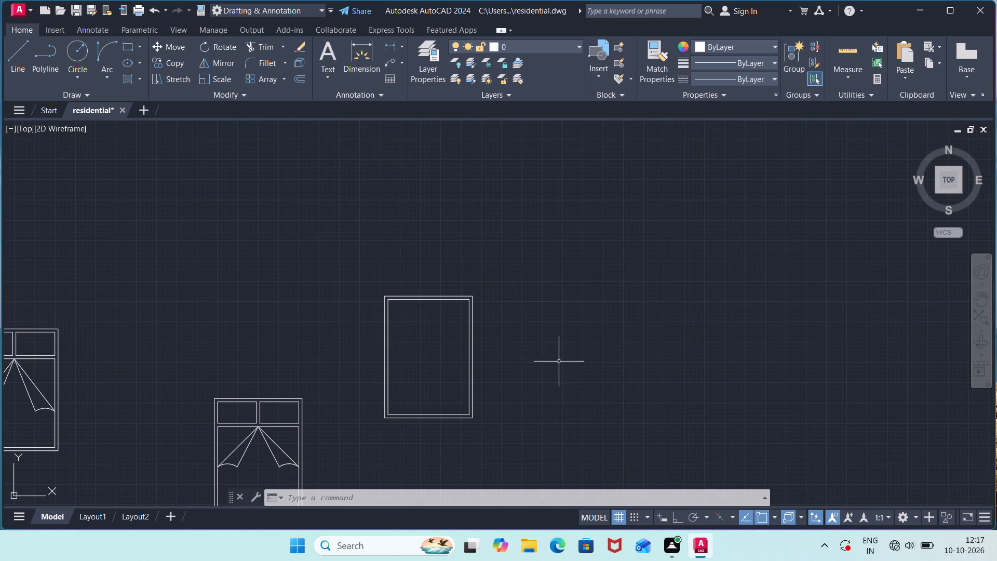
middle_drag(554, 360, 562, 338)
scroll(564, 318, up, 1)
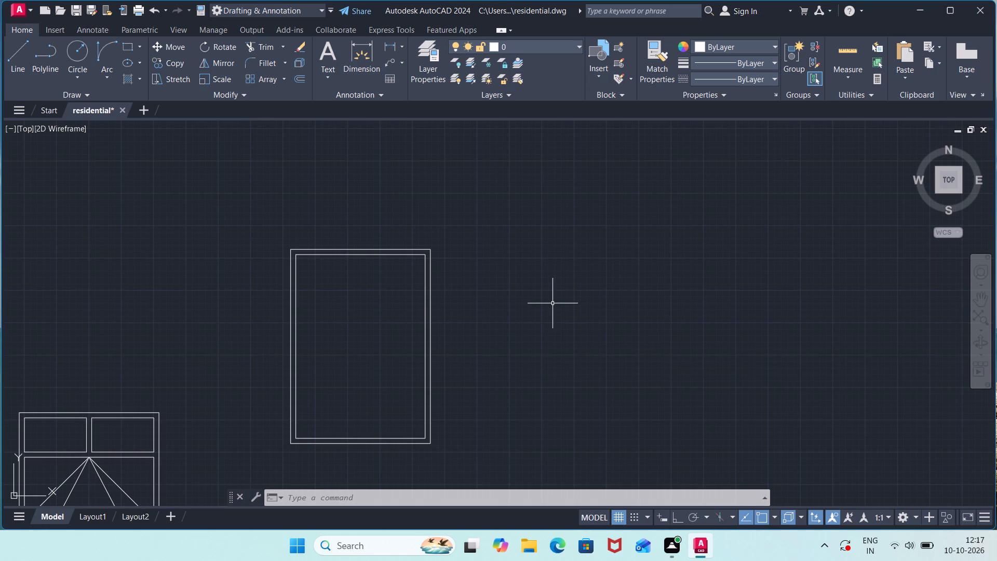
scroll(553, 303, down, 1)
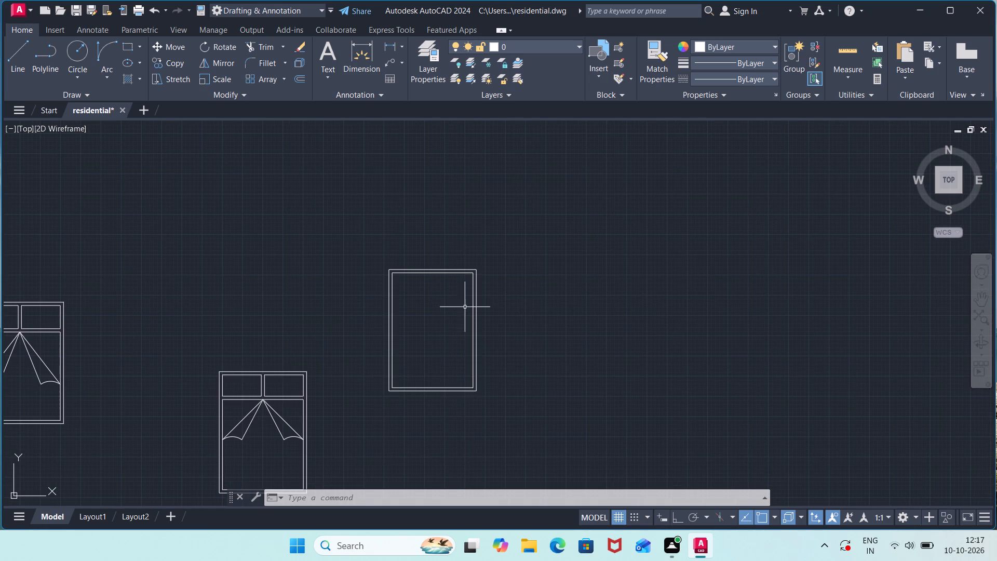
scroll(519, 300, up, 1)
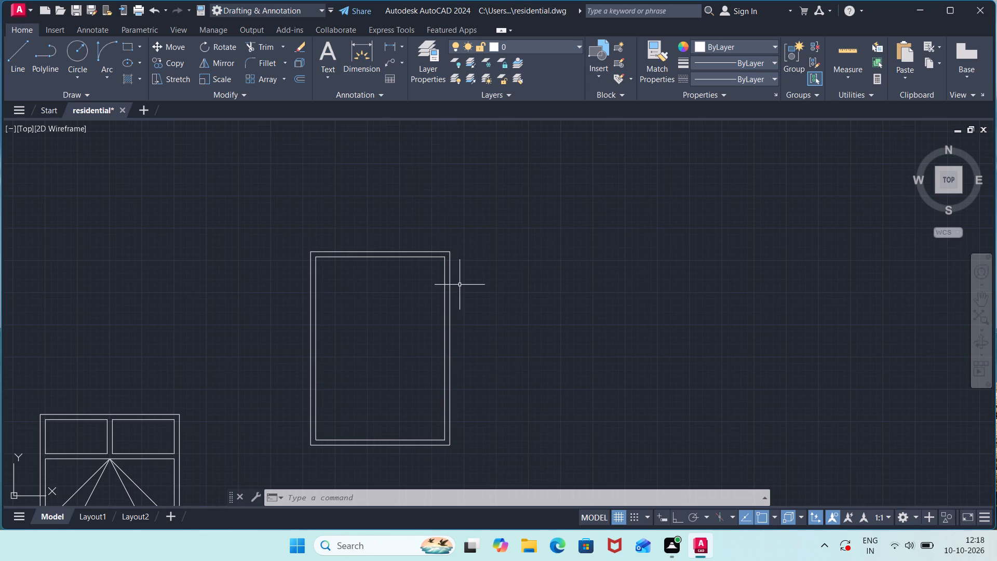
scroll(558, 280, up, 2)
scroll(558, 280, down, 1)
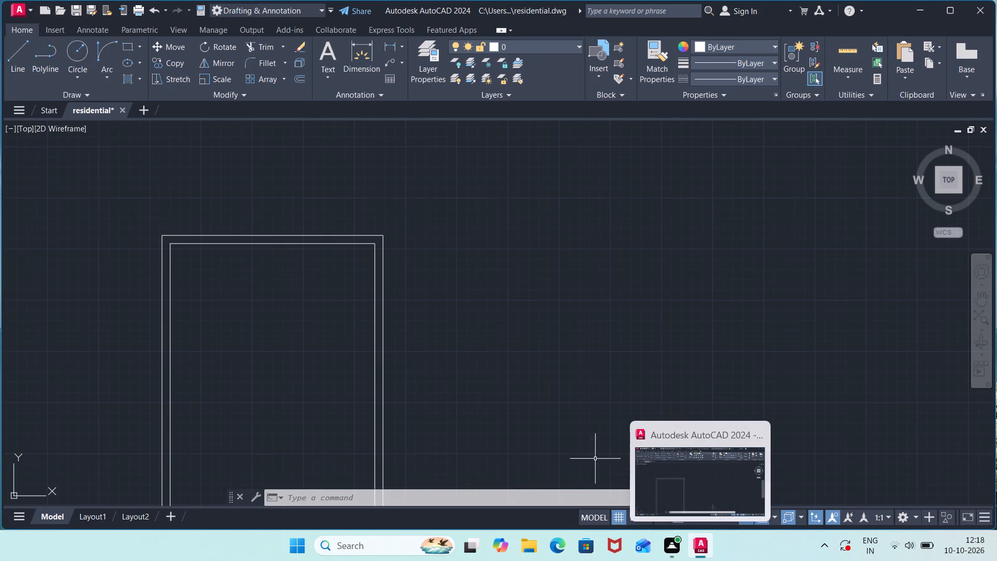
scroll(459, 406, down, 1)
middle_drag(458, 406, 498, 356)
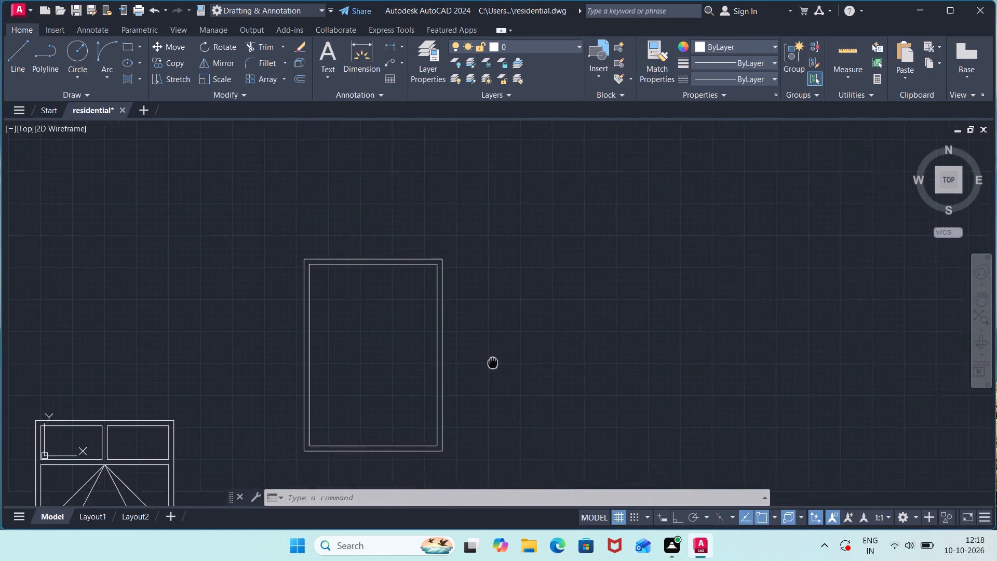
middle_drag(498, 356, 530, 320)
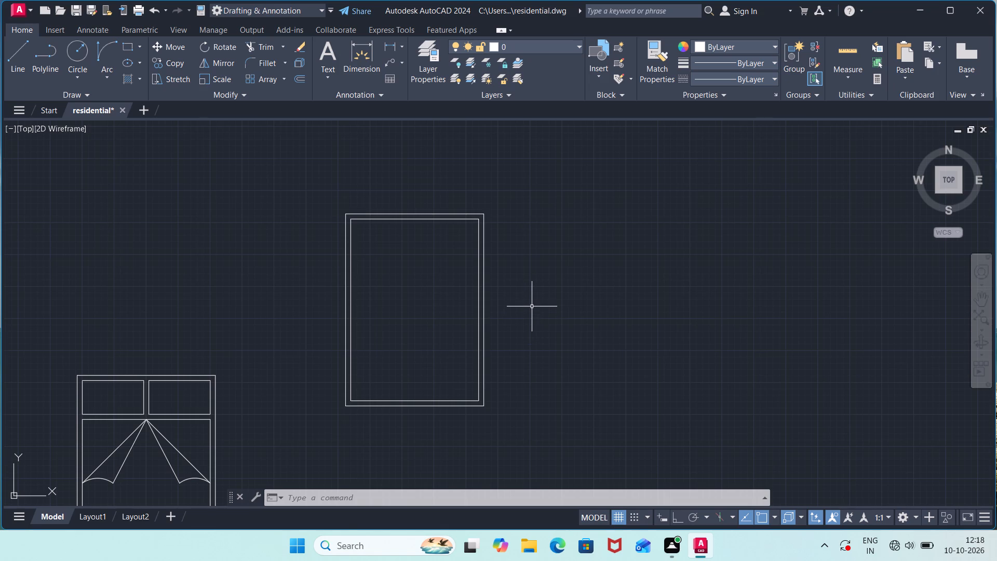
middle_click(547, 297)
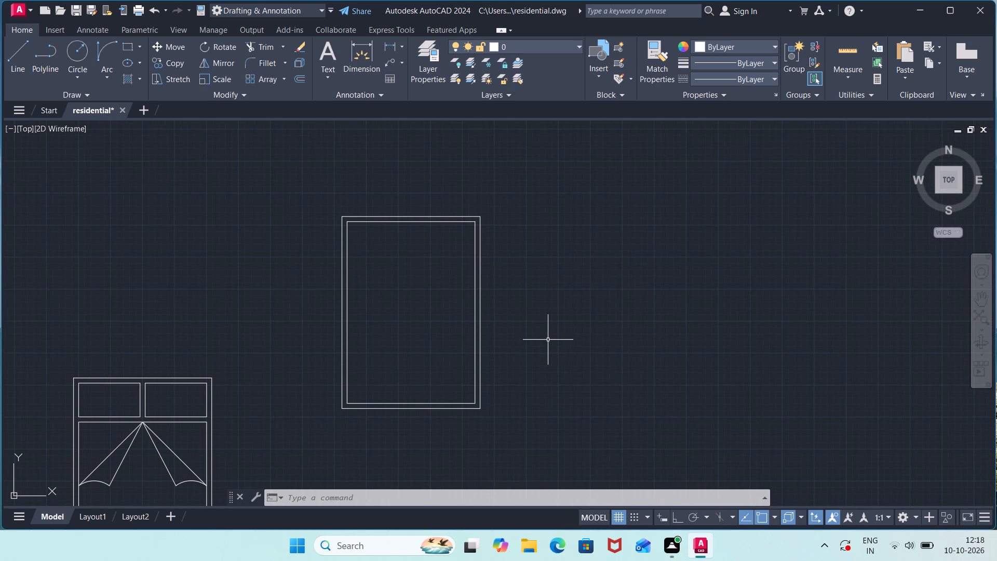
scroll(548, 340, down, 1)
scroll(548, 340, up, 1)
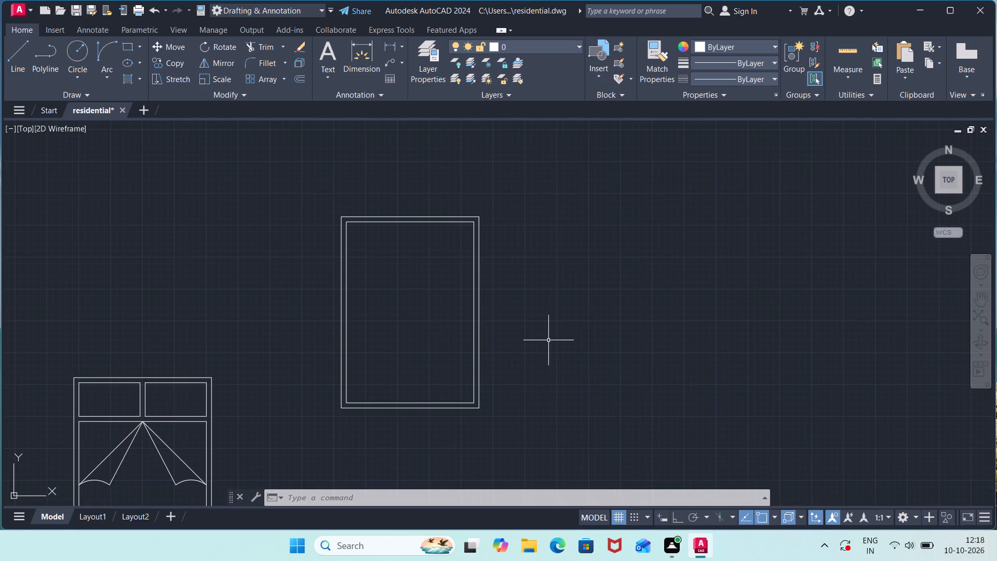
Draw a horizontal line across the third bed below its top edge, between the two outer side edges, to divide off the pillow area.
key(l)
key(Return)
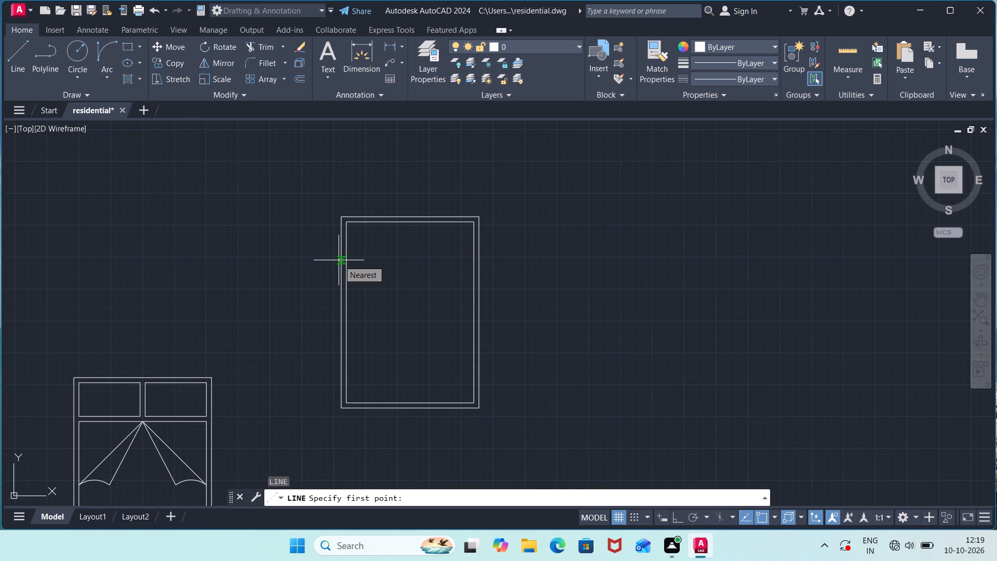
scroll(343, 252, up, 2)
middle_drag(343, 252, 376, 314)
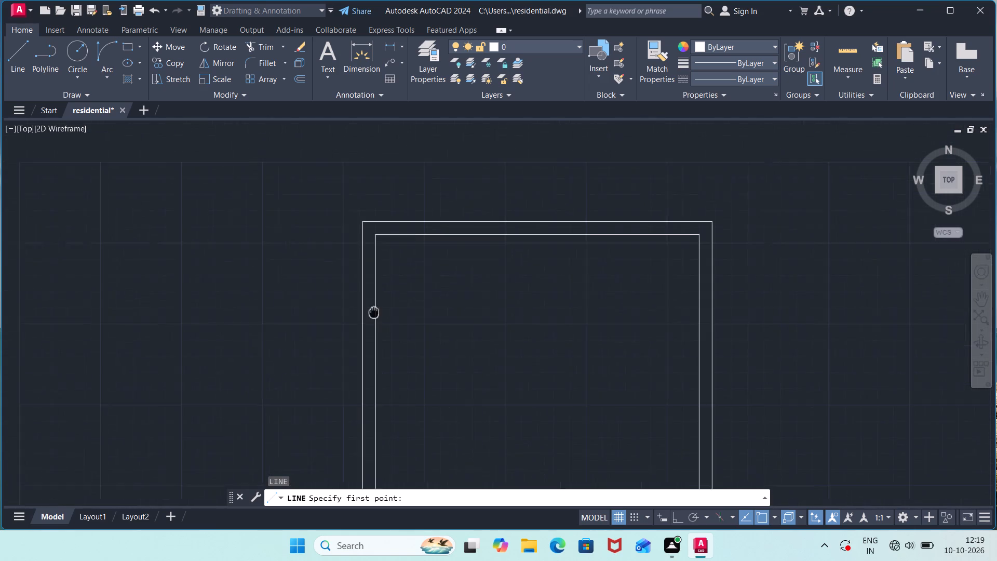
middle_drag(376, 314, 380, 316)
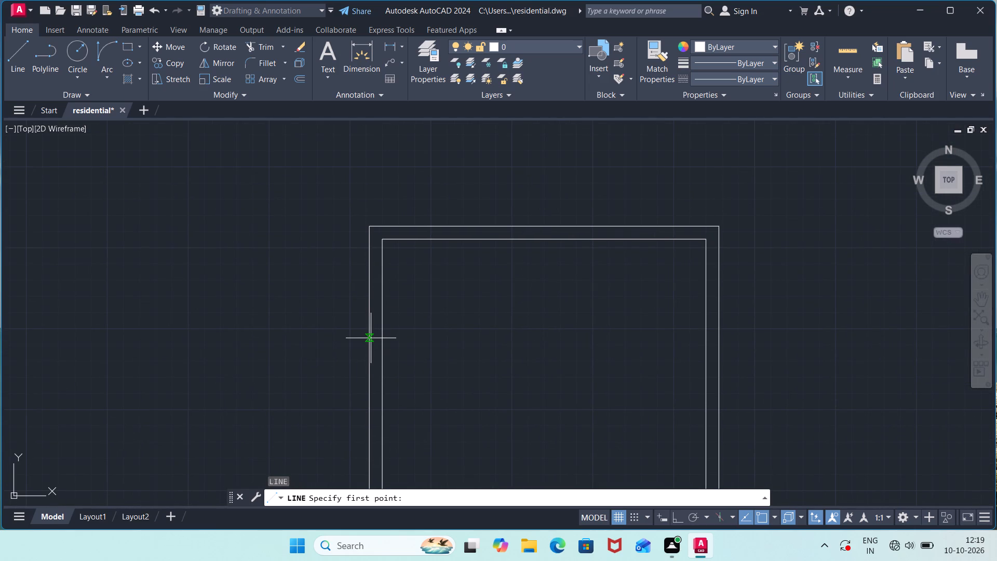
click(370, 341)
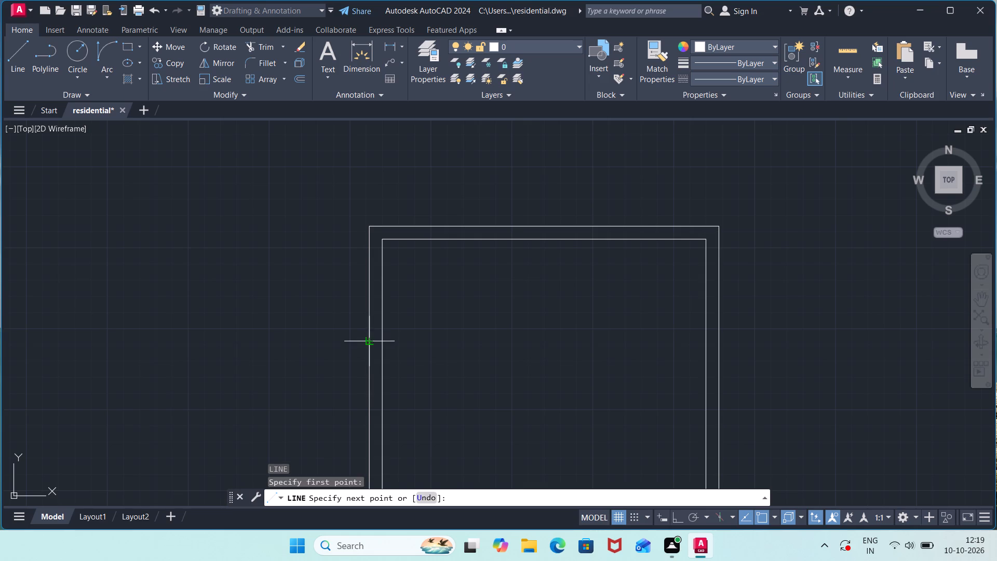
click(719, 341)
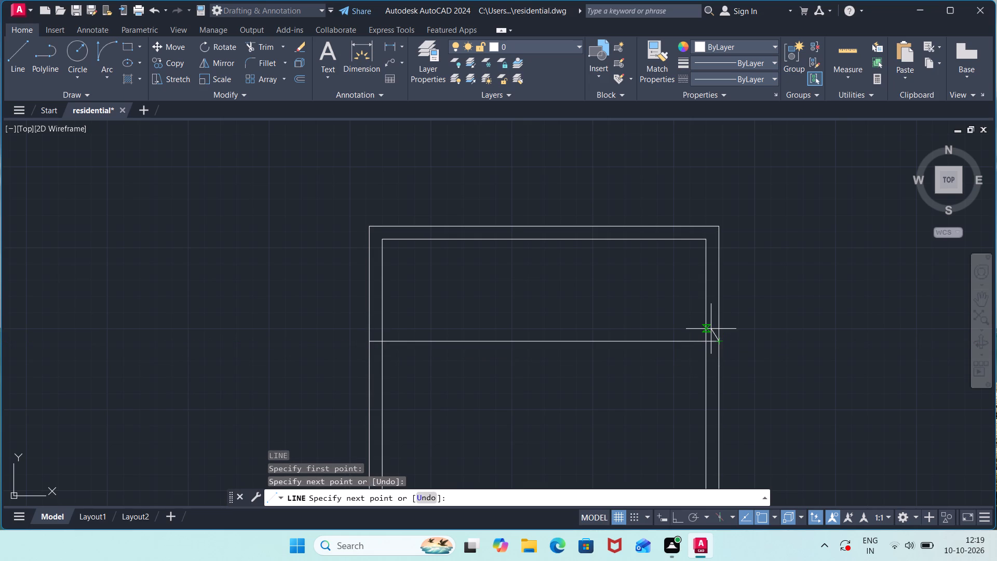
key(Escape)
Offset the third bed's horizontal dividing line 2" upward, towards the head of the bed.
key(o)
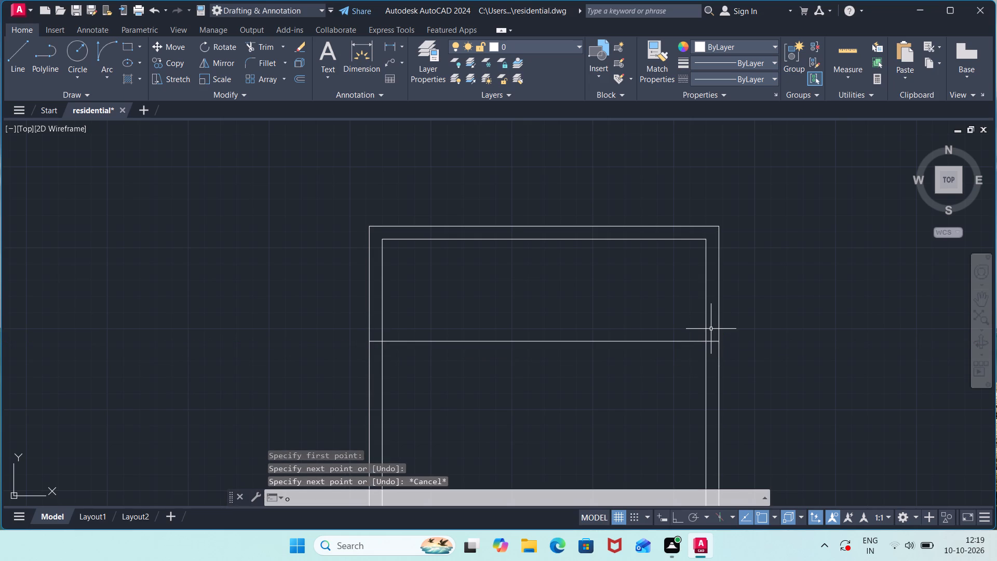
text(ff)
key(Return)
key(2)
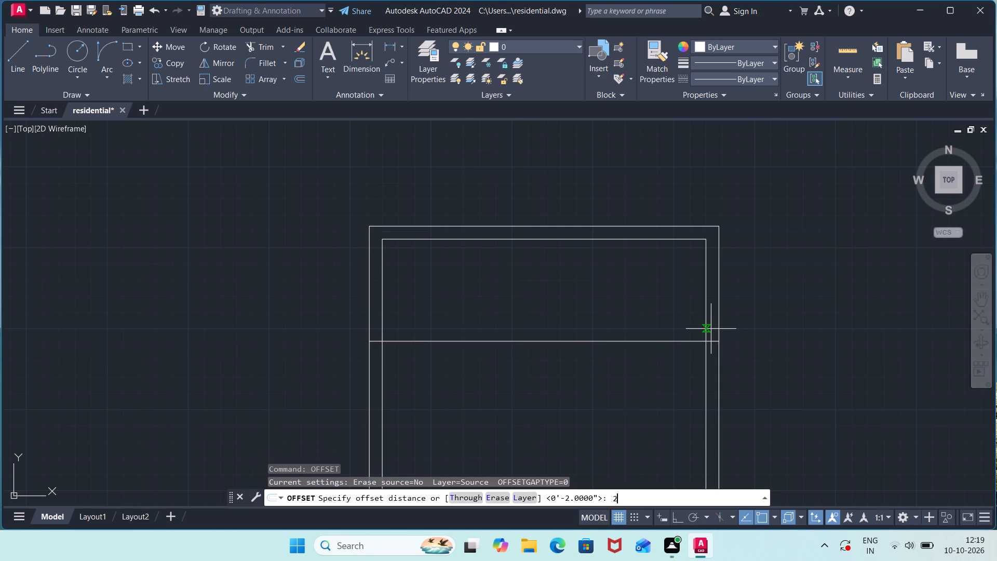
key(shift+quotedbl)
key(Return)
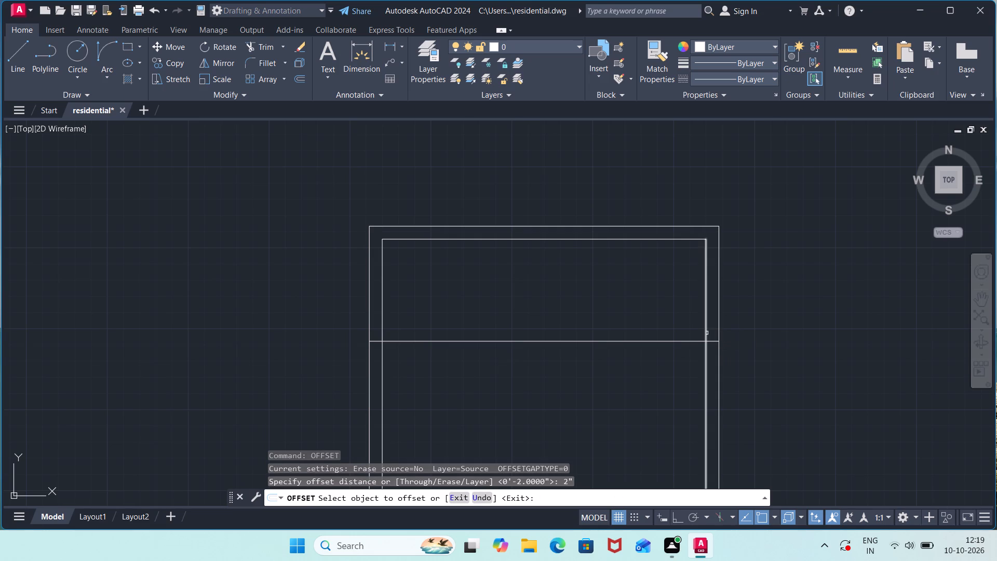
click(698, 340)
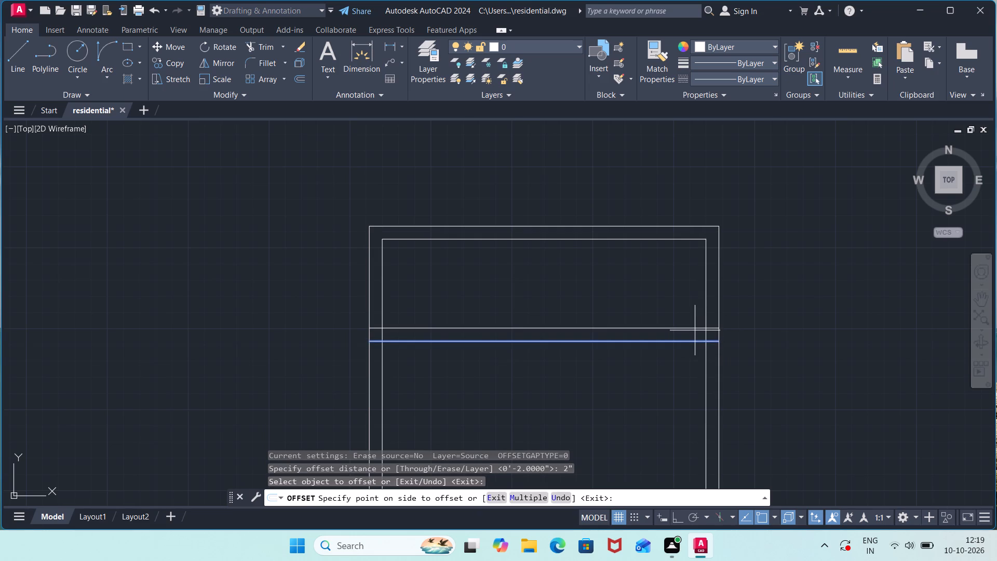
scroll(685, 362, down, 2)
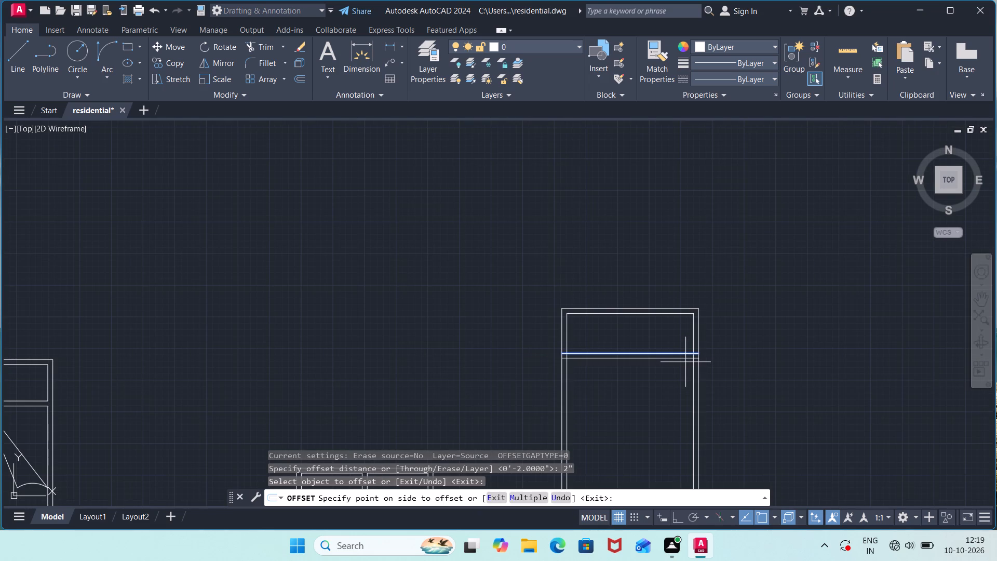
click(685, 349)
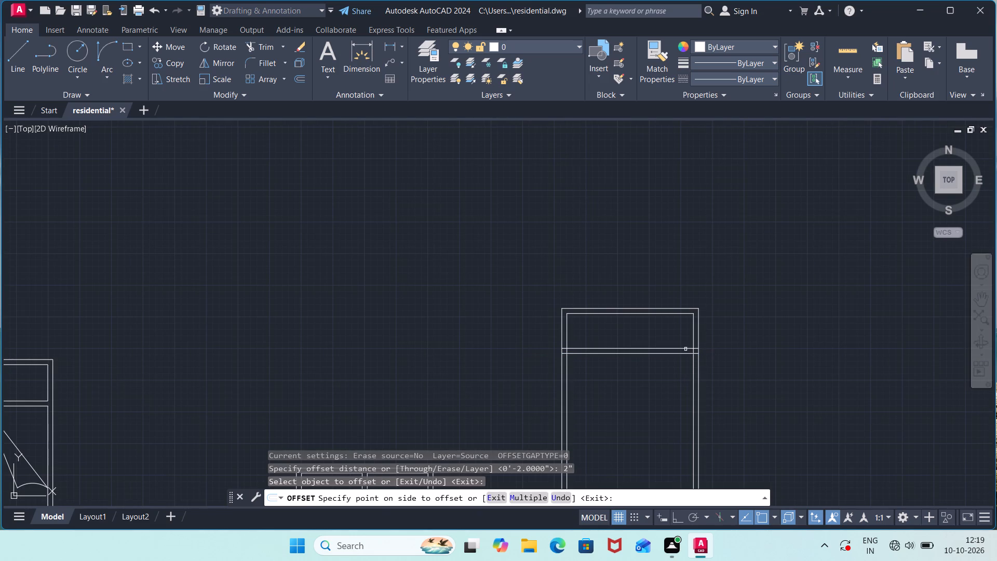
key(Escape)
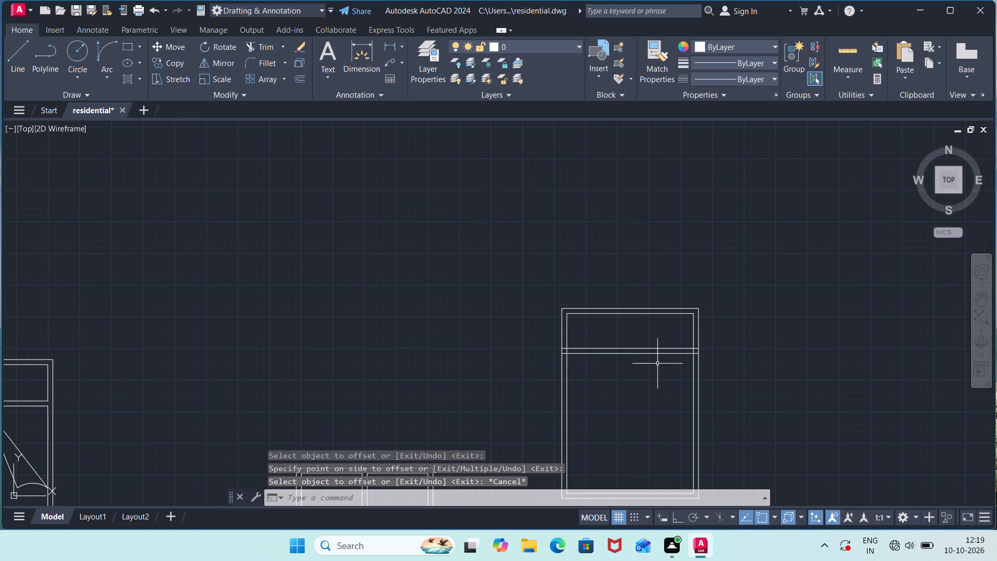
Trim the divider line ends and the inner edge segment between them on the third bed's left side.
key(t)
key(r)
key(Return)
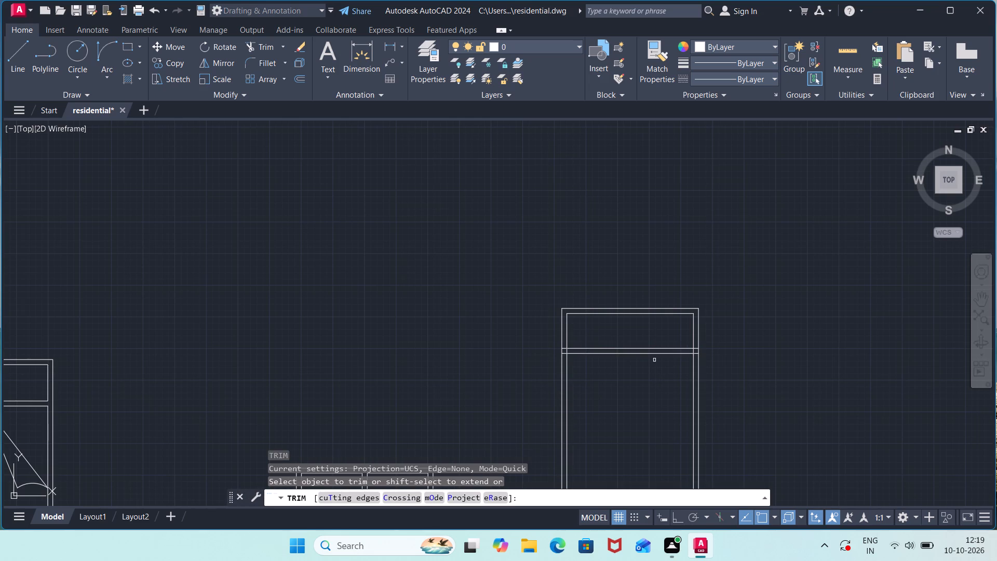
scroll(652, 363, up, 3)
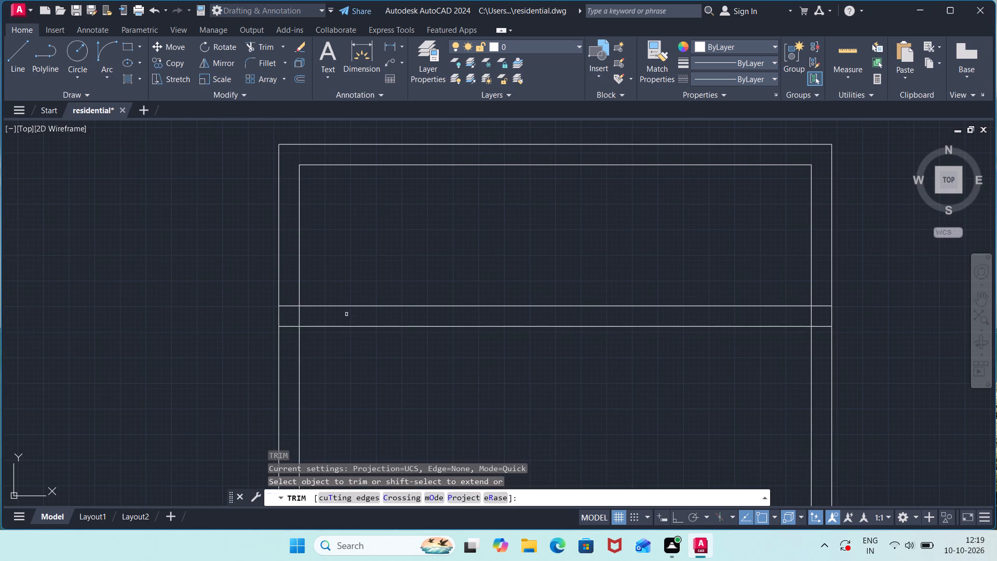
click(293, 297)
click(287, 333)
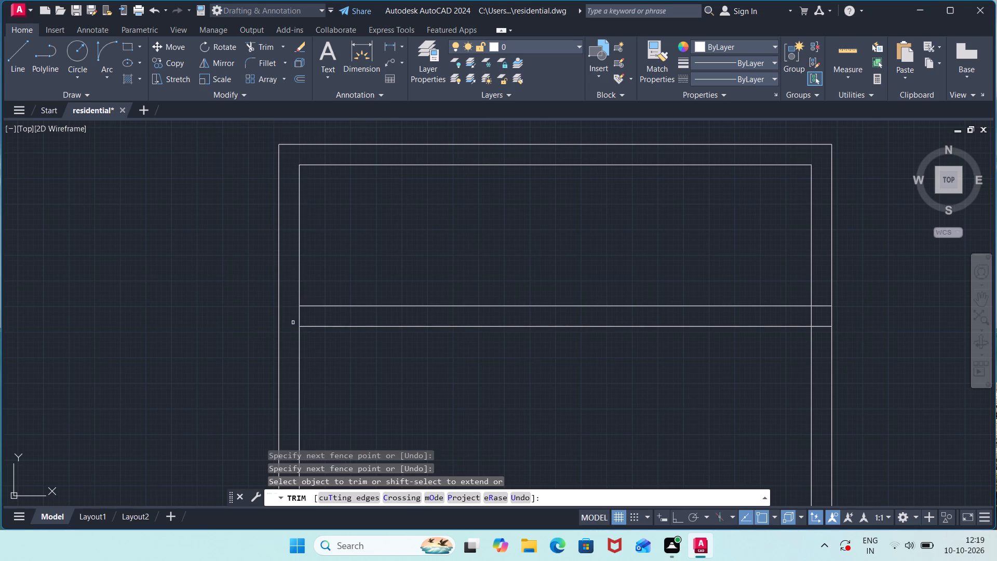
click(304, 314)
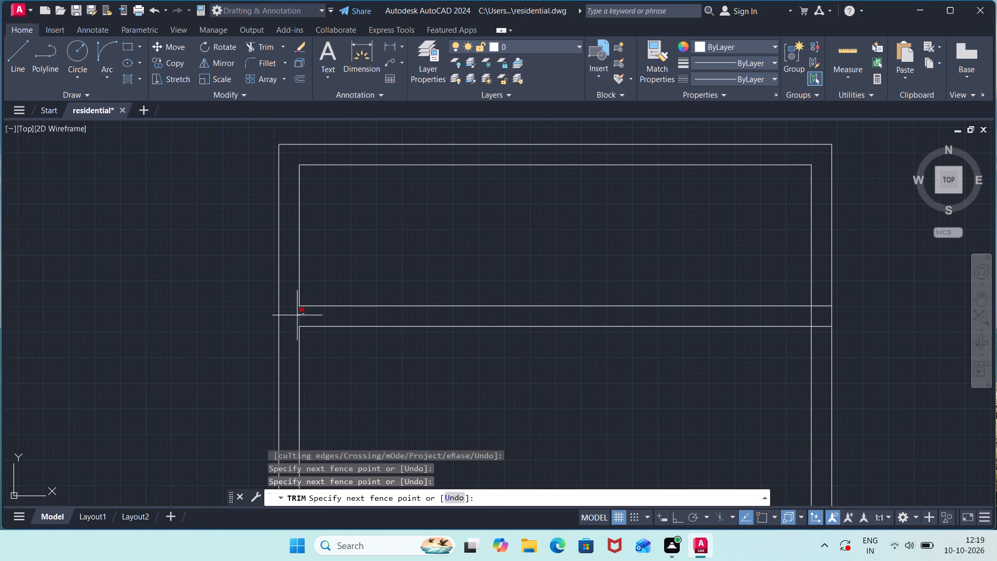
click(297, 315)
Trim the divider line ends and the inner edge segment between them on the third bed's right side.
scroll(623, 354, down, 1)
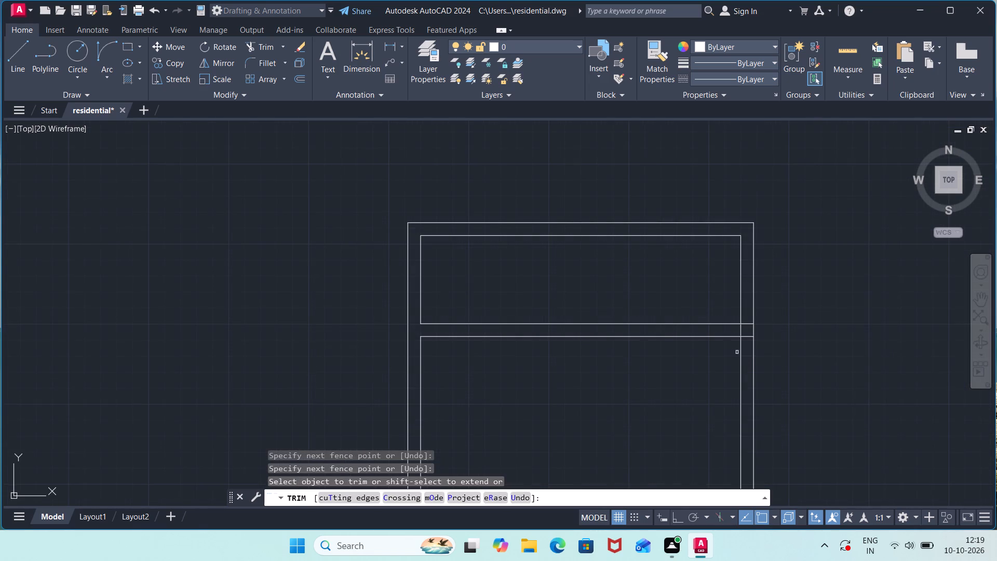
scroll(749, 349, up, 1)
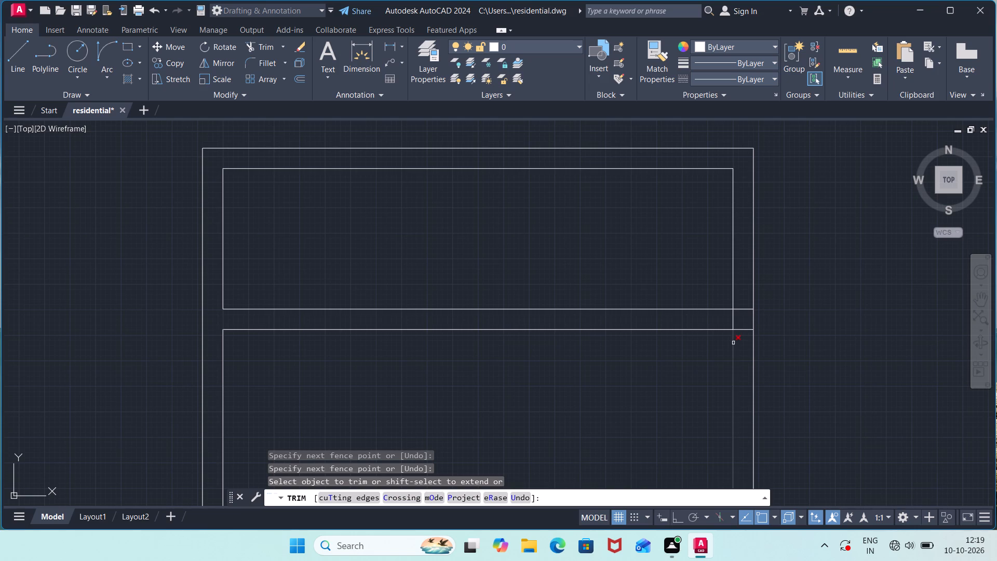
click(739, 341)
click(743, 294)
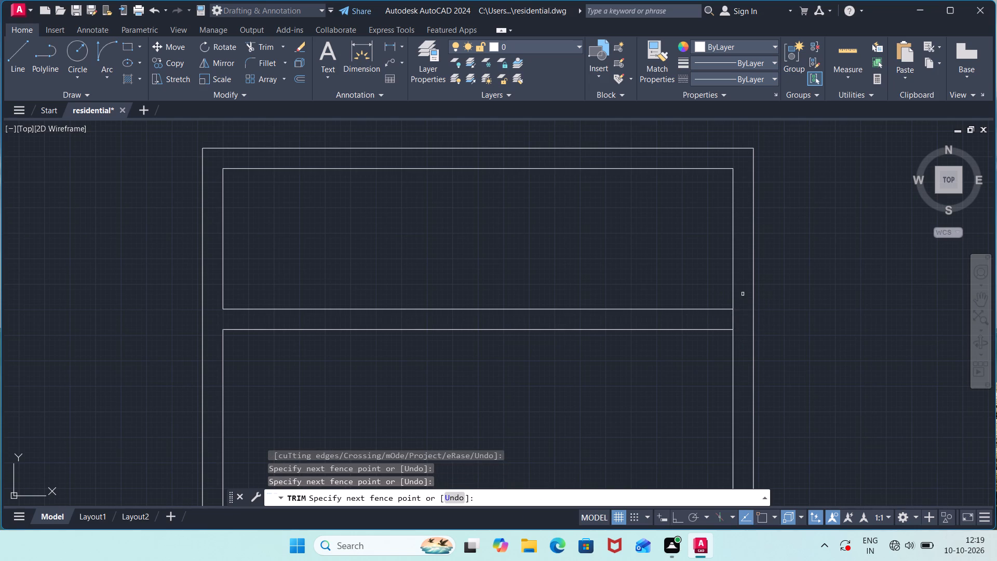
click(740, 317)
click(726, 325)
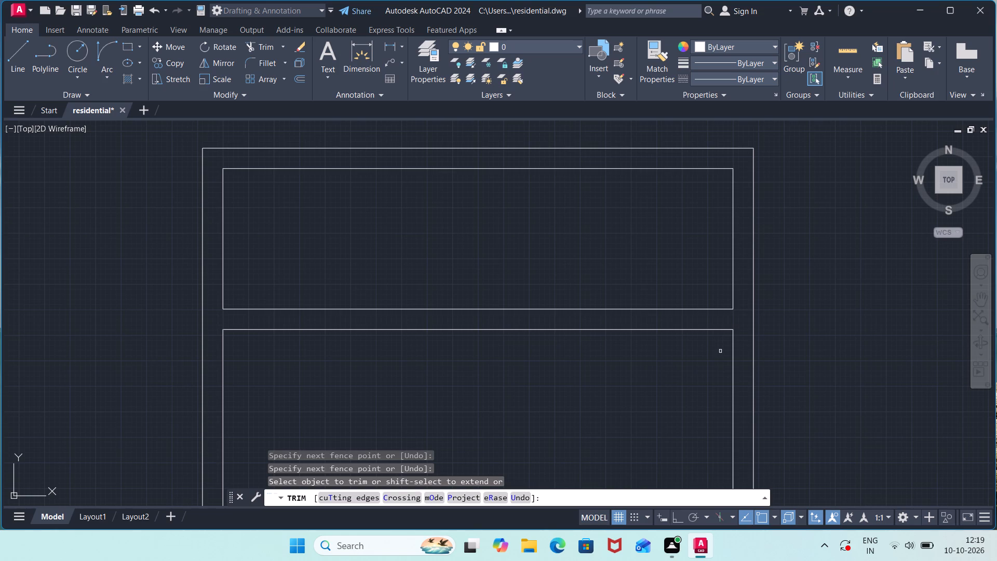
scroll(682, 394, down, 2)
middle_drag(631, 381, 634, 316)
scroll(634, 316, up, 1)
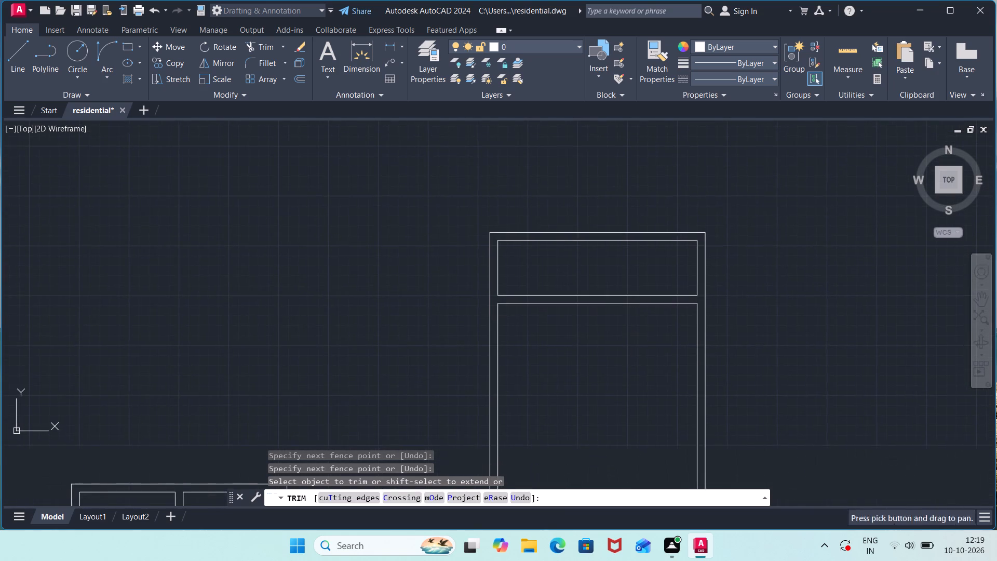
key(Escape)
Draw the left blanket fold from the blanket area's top midpoint to the left inner edge, 1' horizontally inward, and back to the midpoint.
scroll(631, 315, down, 2)
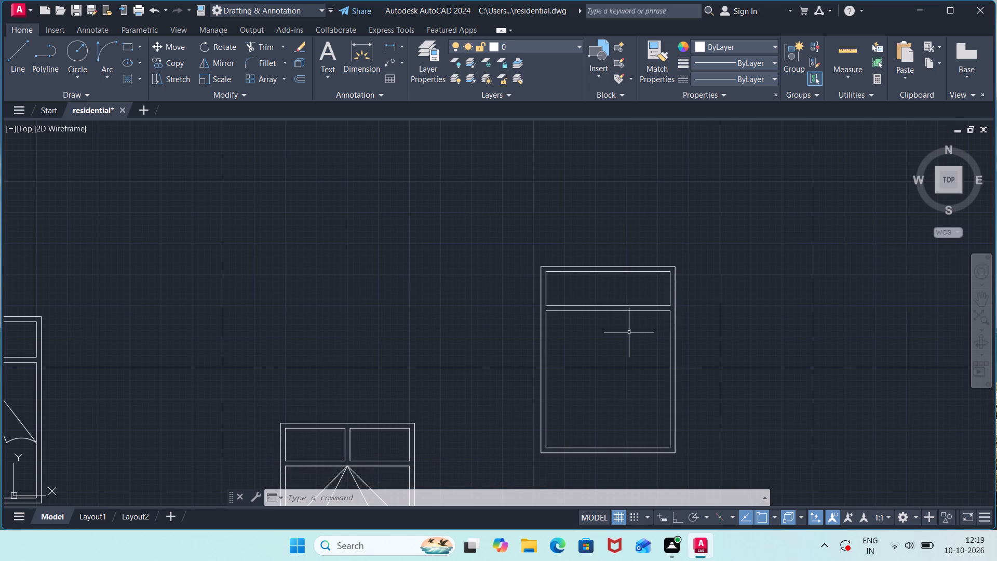
key(l)
key(Return)
click(612, 309)
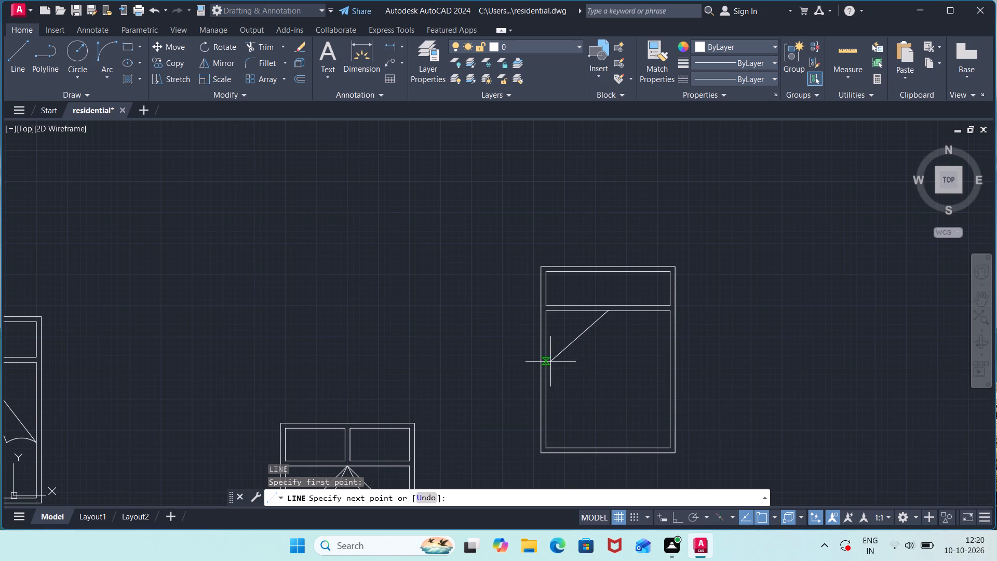
scroll(545, 369, up, 2)
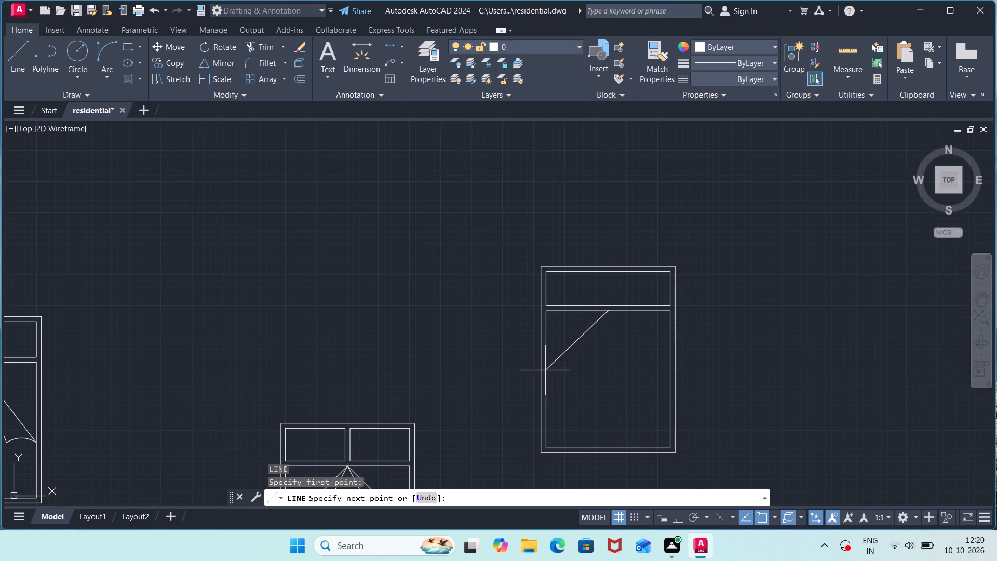
scroll(545, 369, up, 1)
click(536, 369)
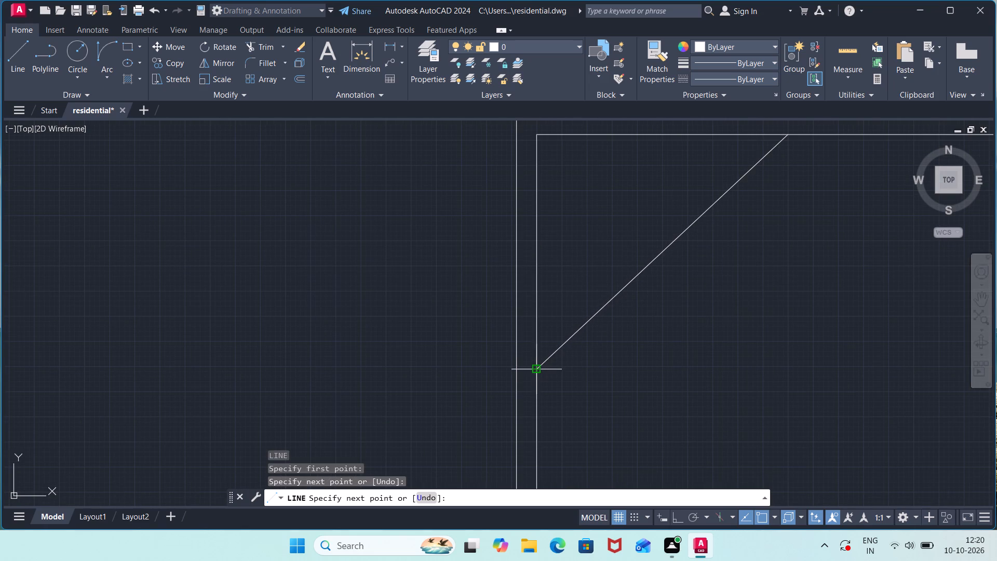
text(1')
key(Return)
scroll(772, 231, down, 2)
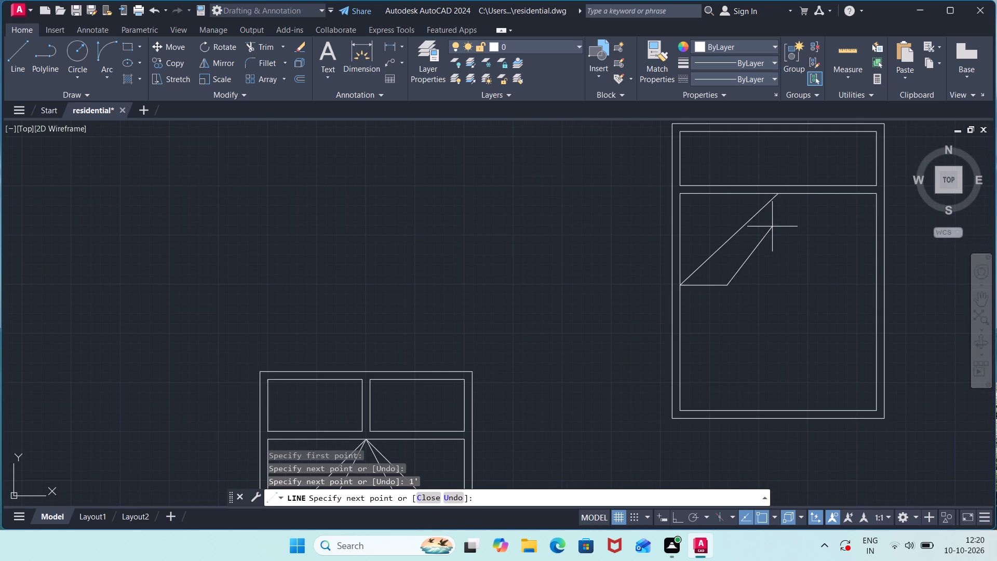
click(780, 195)
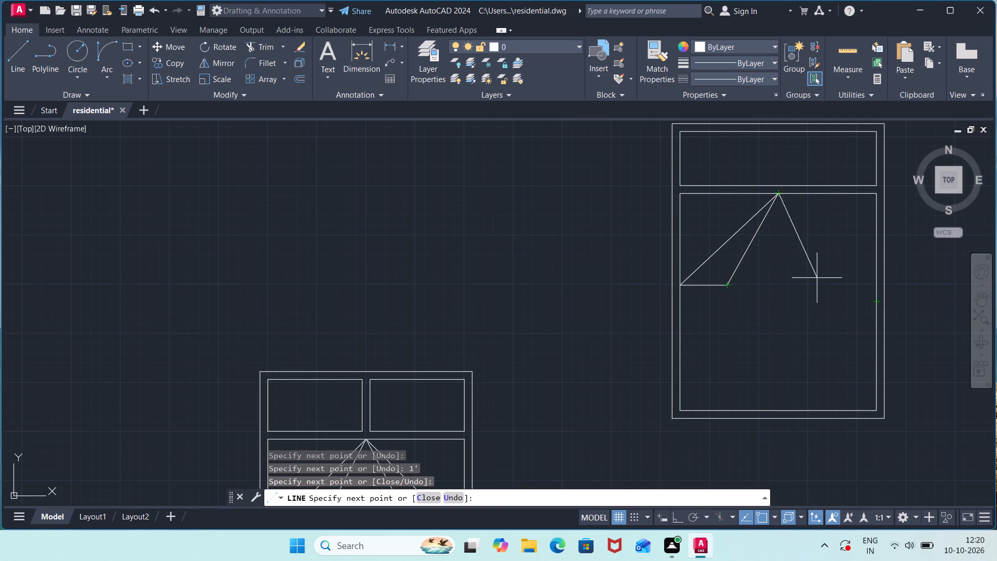
Draw the mirrored right blanket fold from the top midpoint to the right inner edge, 1' horizontally inward, and back to the midpoint.
click(874, 283)
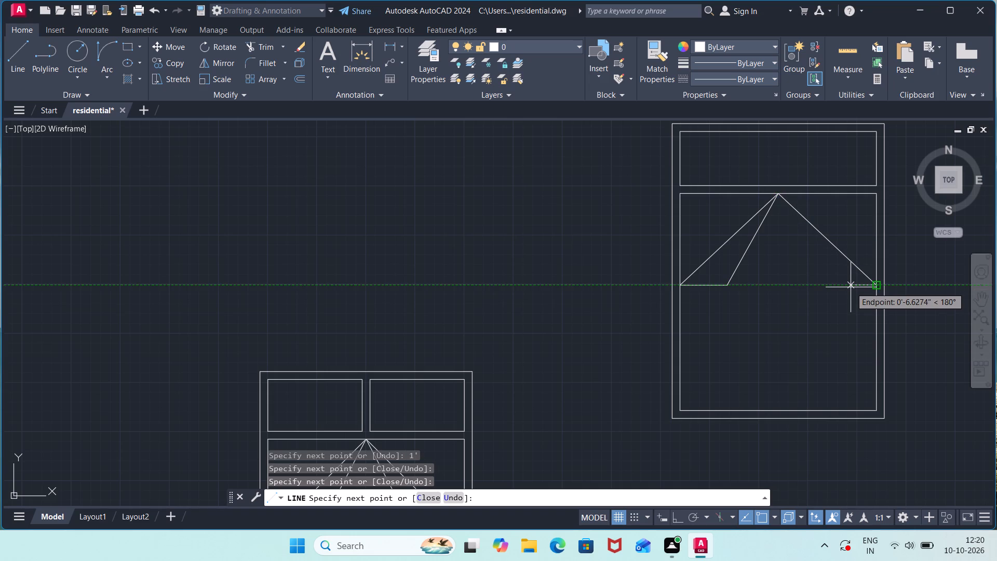
text(1')
key(Return)
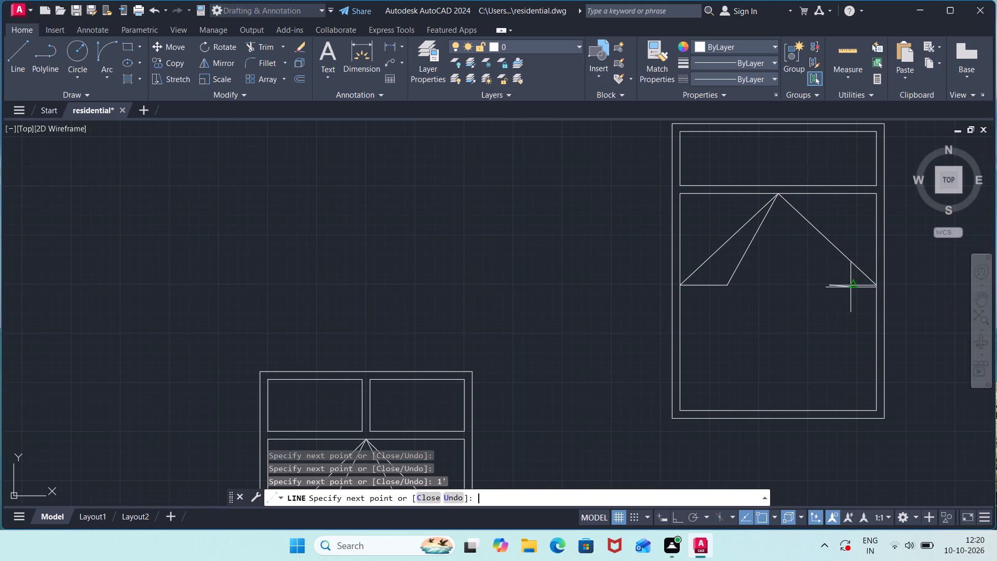
click(782, 195)
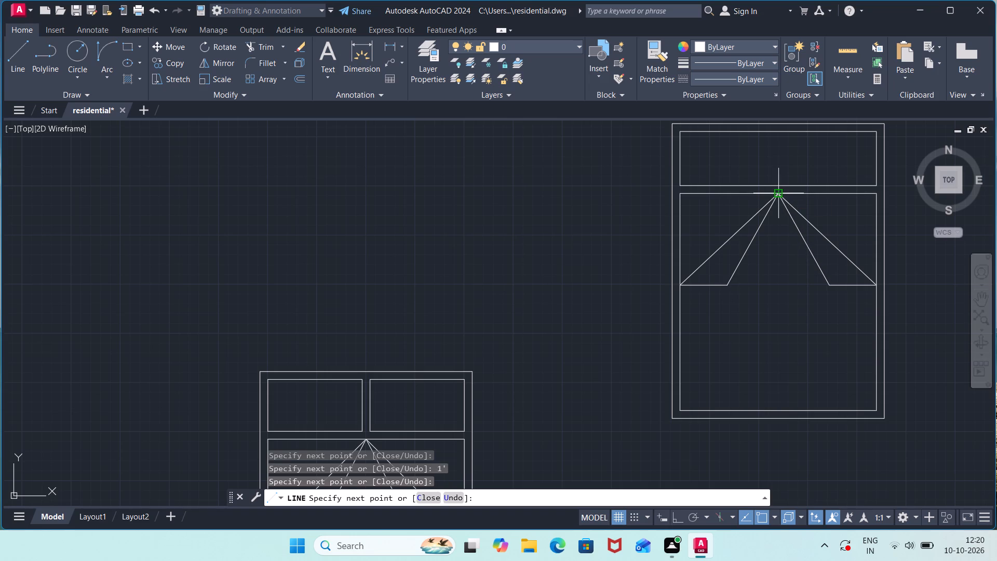
key(Escape)
Trim away the horizontal 1' base lines of both blanket folds on the third bed.
key(t)
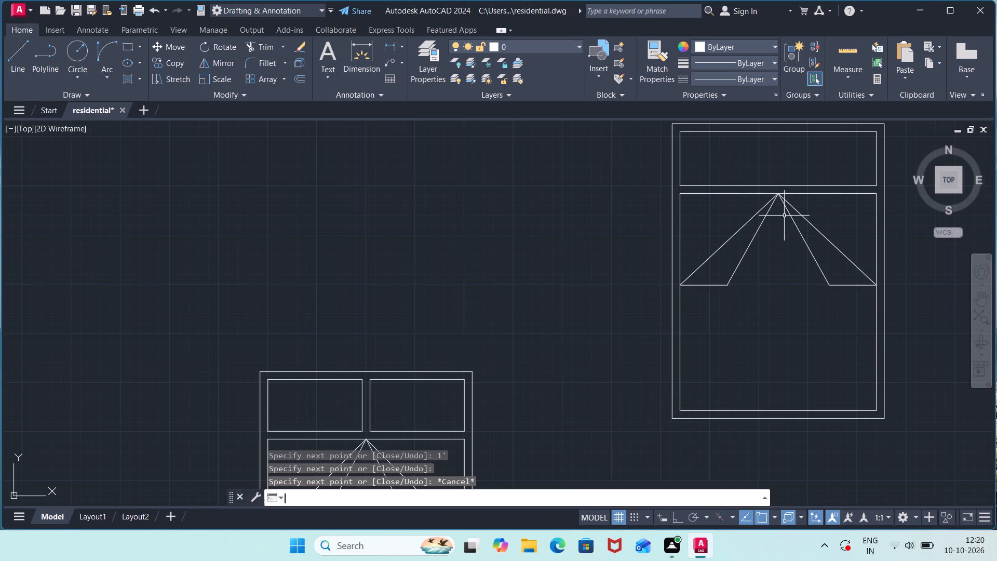
key(r)
key(Return)
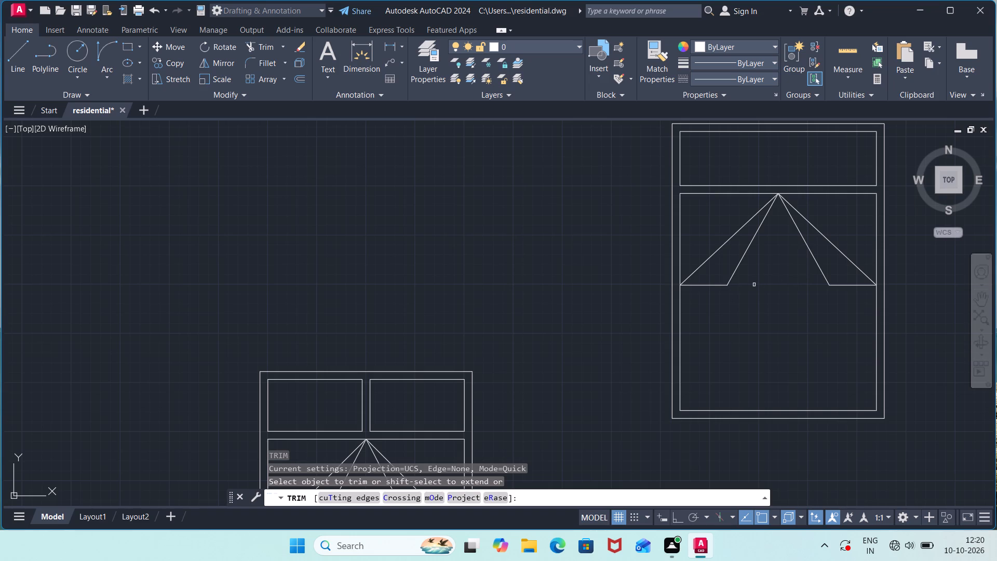
click(715, 291)
click(711, 277)
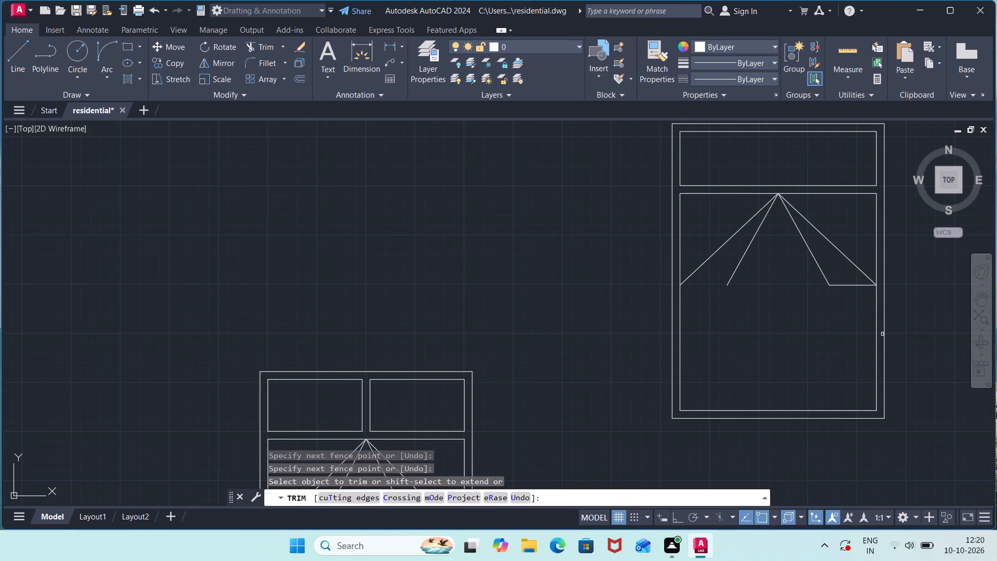
click(861, 297)
click(850, 270)
Close the third bed's left blanket fold with a shallow upward Start, End, Direction arc between its two lower line ends.
click(111, 73)
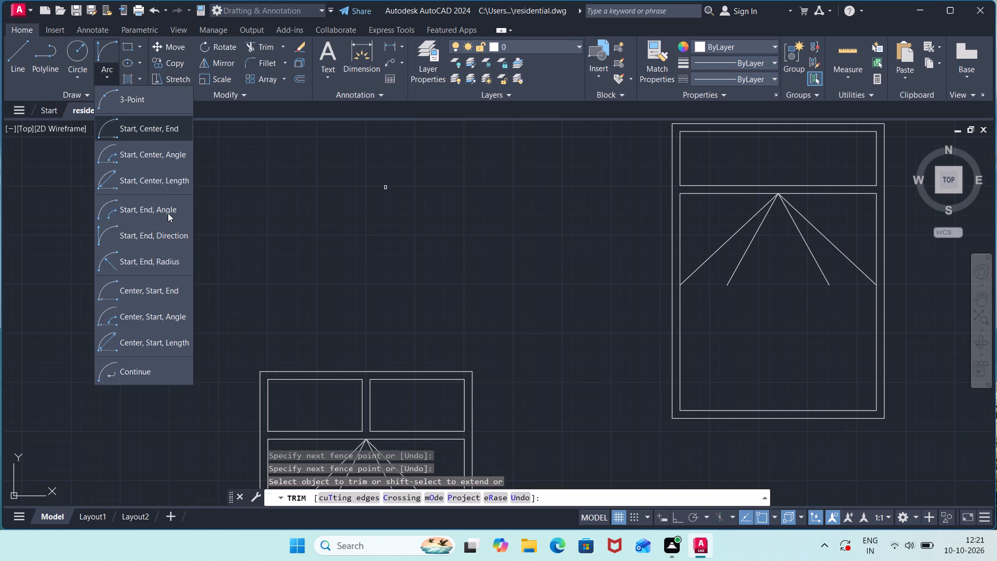
click(165, 238)
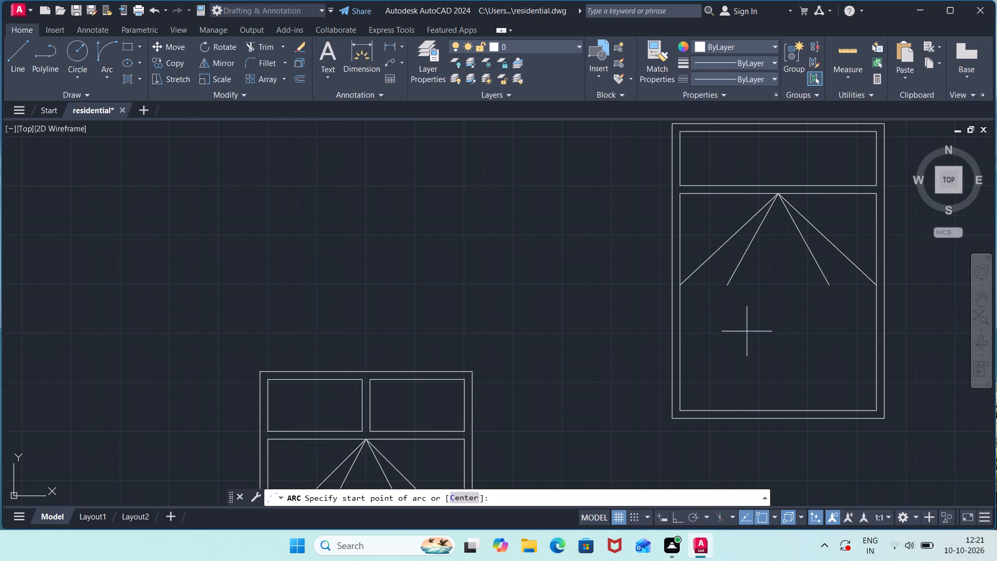
click(683, 285)
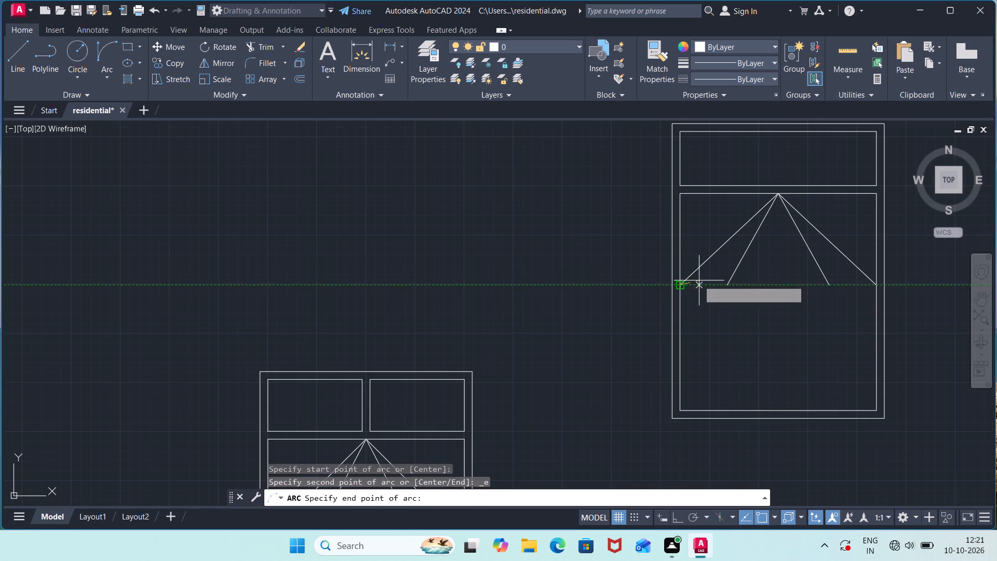
click(728, 287)
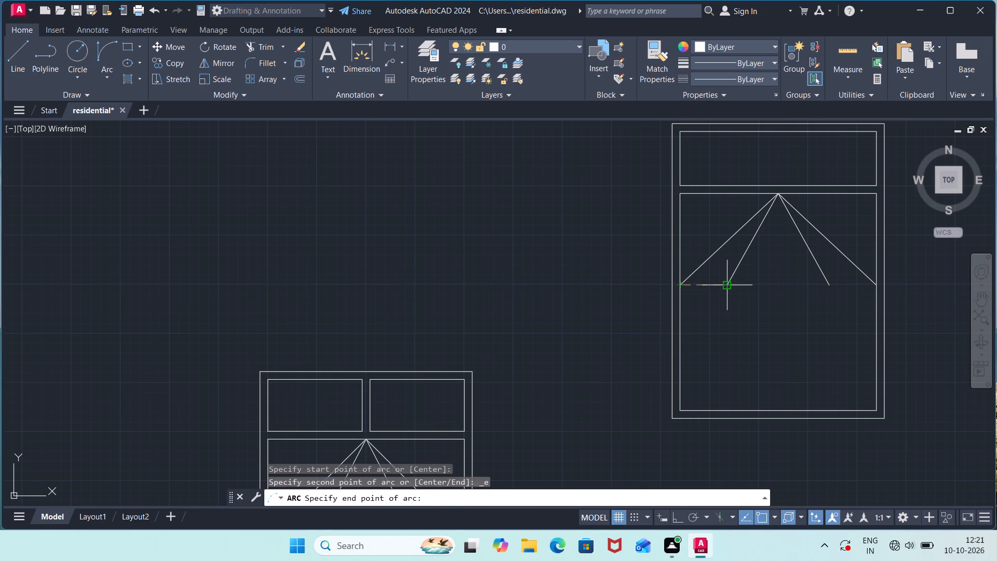
click(727, 255)
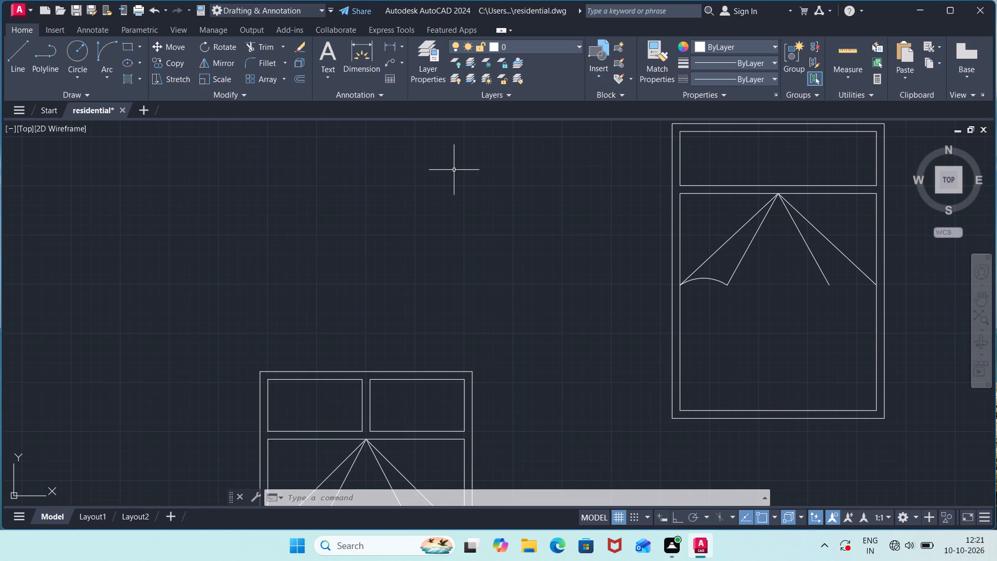
Close the third bed's right blanket fold with a matching upward Start, End, Direction arc from the inner edge to the fold line's end.
click(107, 70)
click(133, 242)
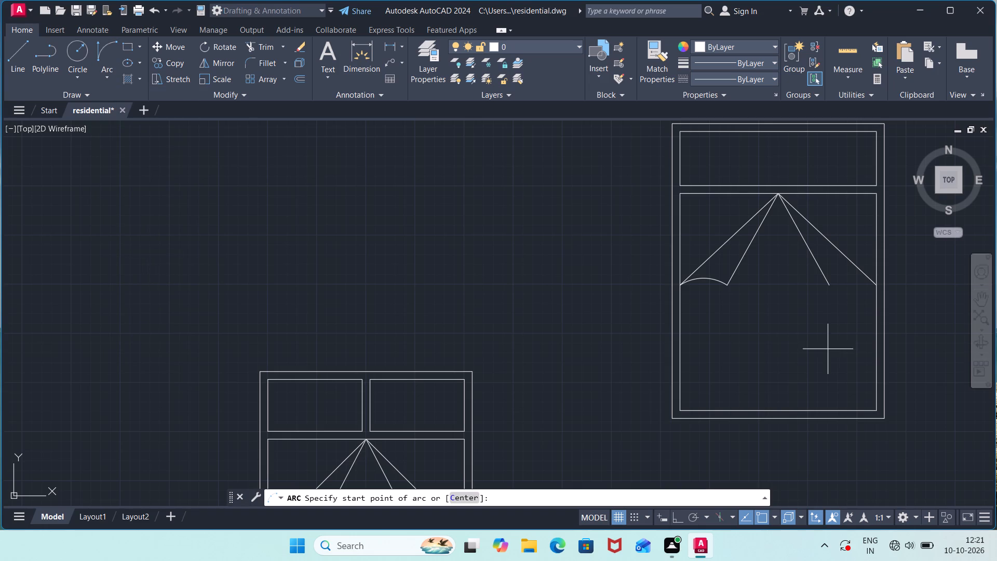
click(880, 285)
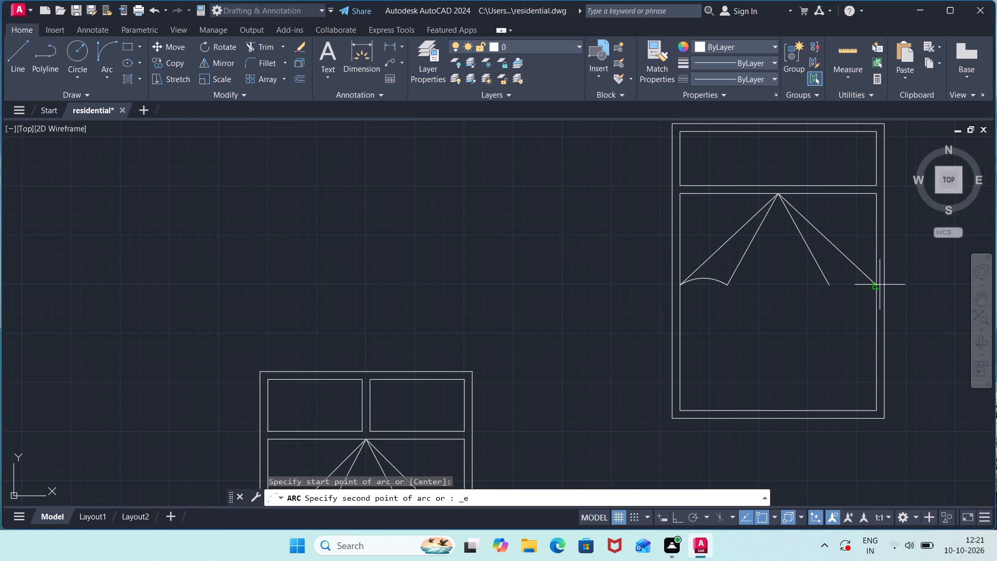
click(831, 282)
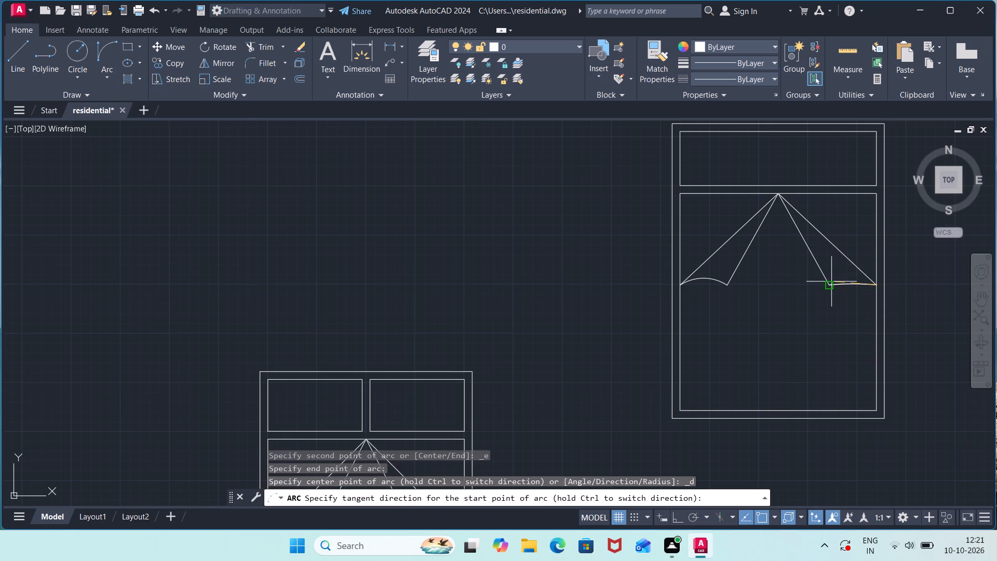
click(813, 247)
middle_click(771, 263)
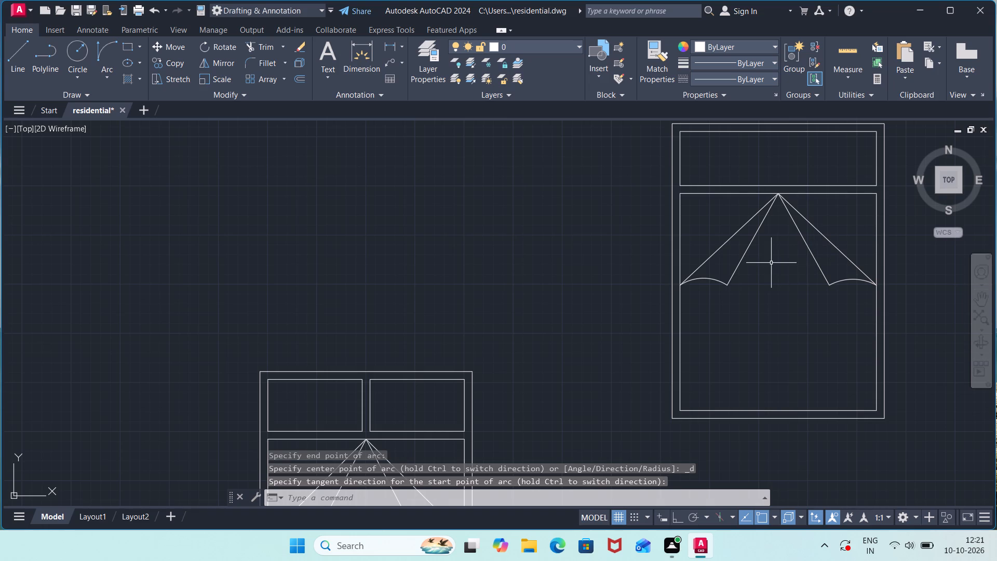
Draw a vertical centre line across the third bed's pillow area from the bottom edge's midpoint to the top edge.
key(l)
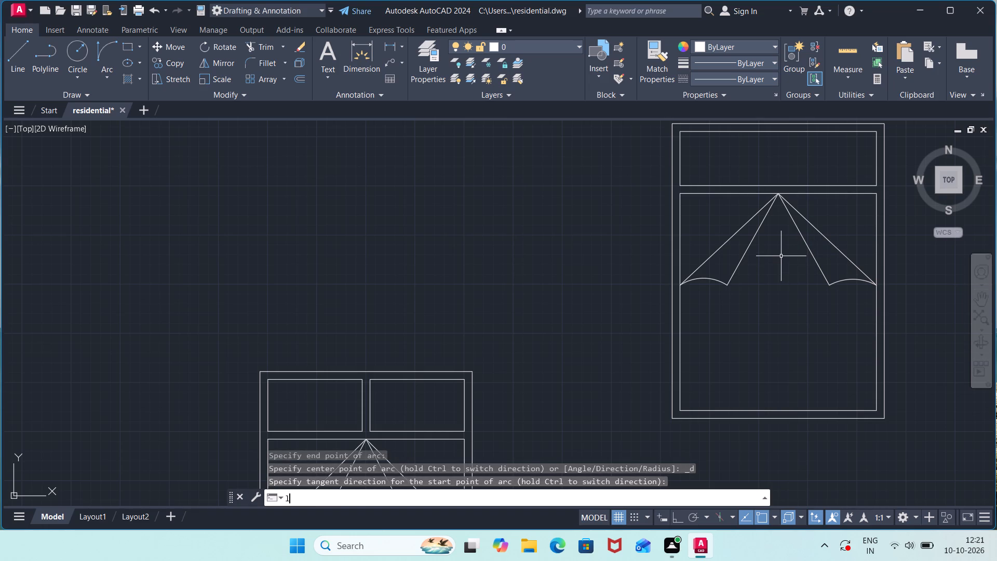
key(Return)
click(777, 185)
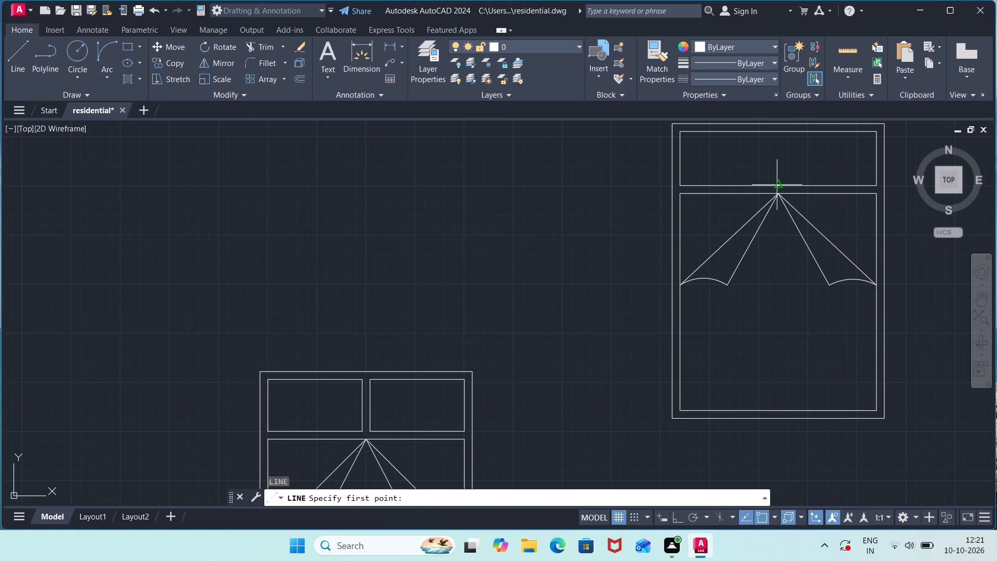
click(778, 135)
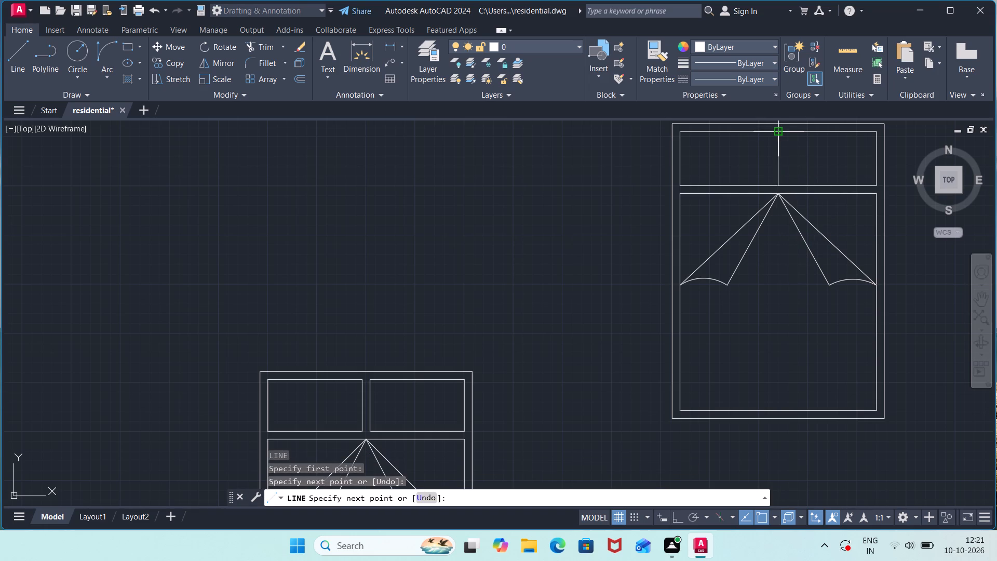
key(Escape)
Offset the pillow area's centre line 1" to both the right and left sides.
key(o)
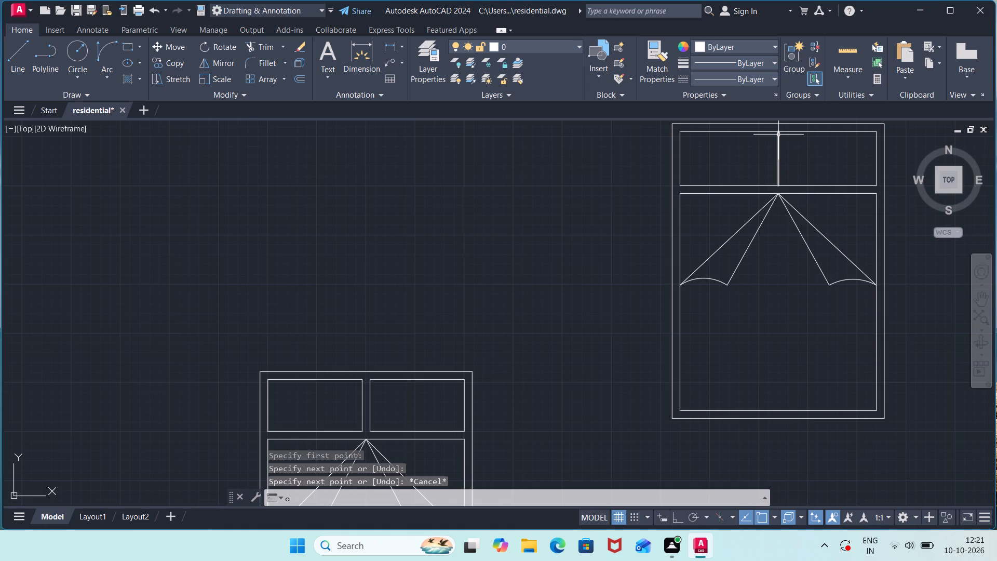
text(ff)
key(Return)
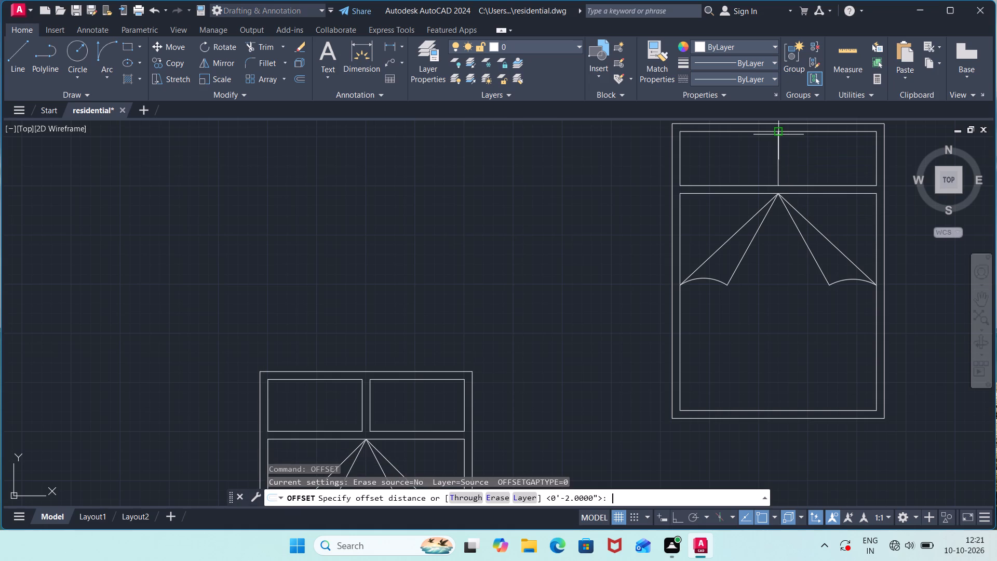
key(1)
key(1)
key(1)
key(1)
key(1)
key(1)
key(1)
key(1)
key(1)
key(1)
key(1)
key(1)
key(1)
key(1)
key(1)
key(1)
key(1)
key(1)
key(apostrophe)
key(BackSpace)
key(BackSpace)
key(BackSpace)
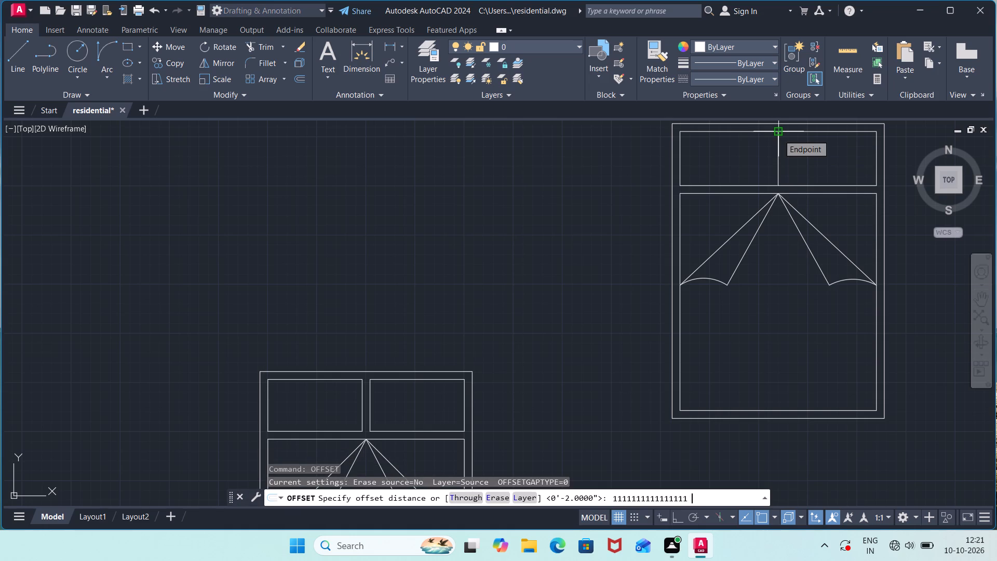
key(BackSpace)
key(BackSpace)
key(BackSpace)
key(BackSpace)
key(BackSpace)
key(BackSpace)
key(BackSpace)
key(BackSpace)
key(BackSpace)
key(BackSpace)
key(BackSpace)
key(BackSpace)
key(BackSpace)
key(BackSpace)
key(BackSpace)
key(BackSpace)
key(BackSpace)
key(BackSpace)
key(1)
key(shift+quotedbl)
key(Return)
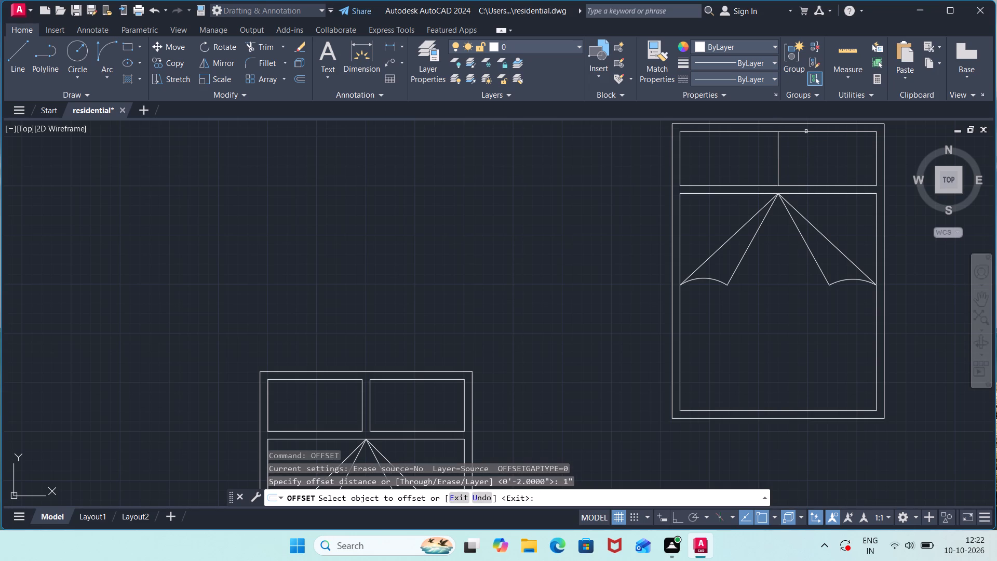
click(779, 165)
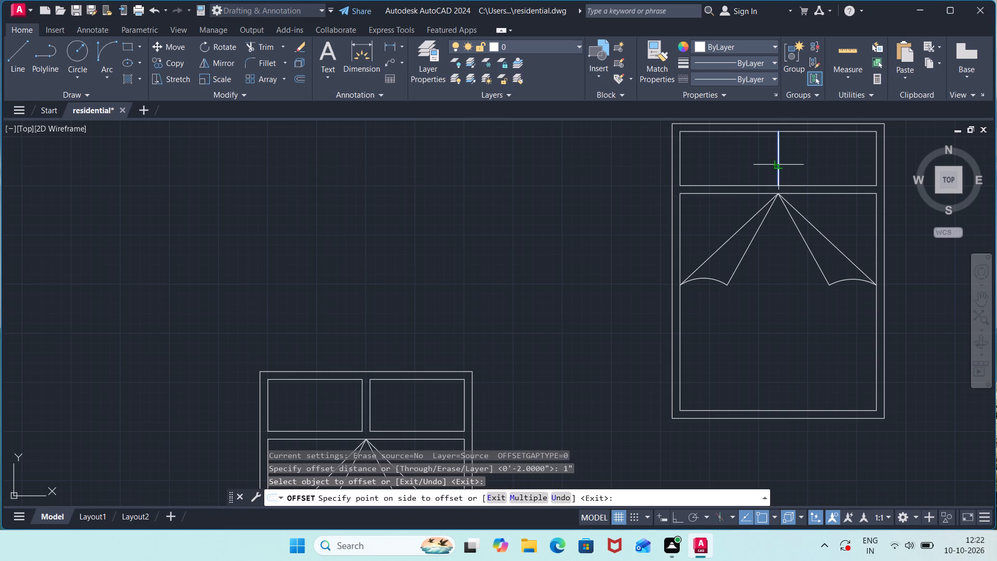
click(794, 158)
click(779, 166)
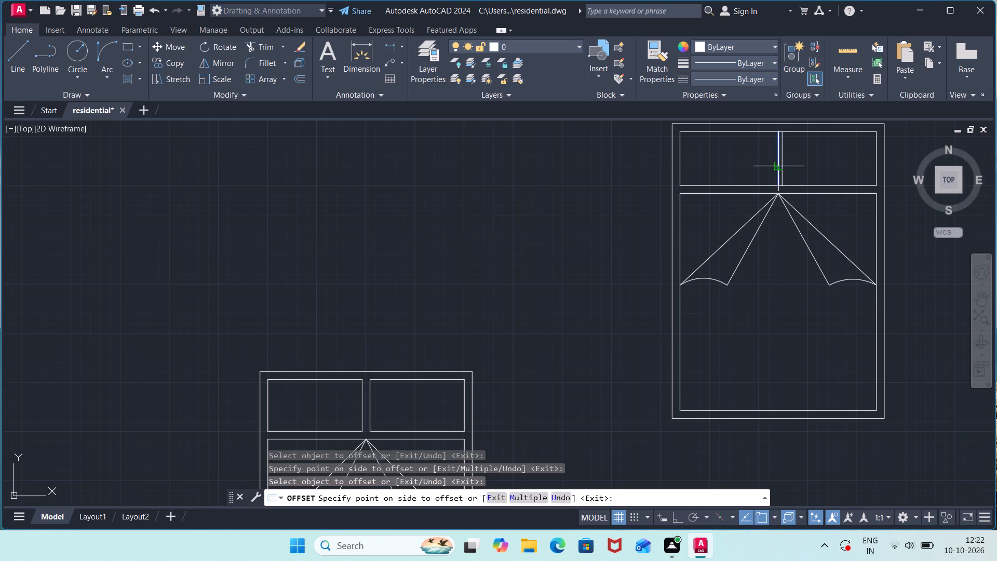
click(763, 171)
key(Escape)
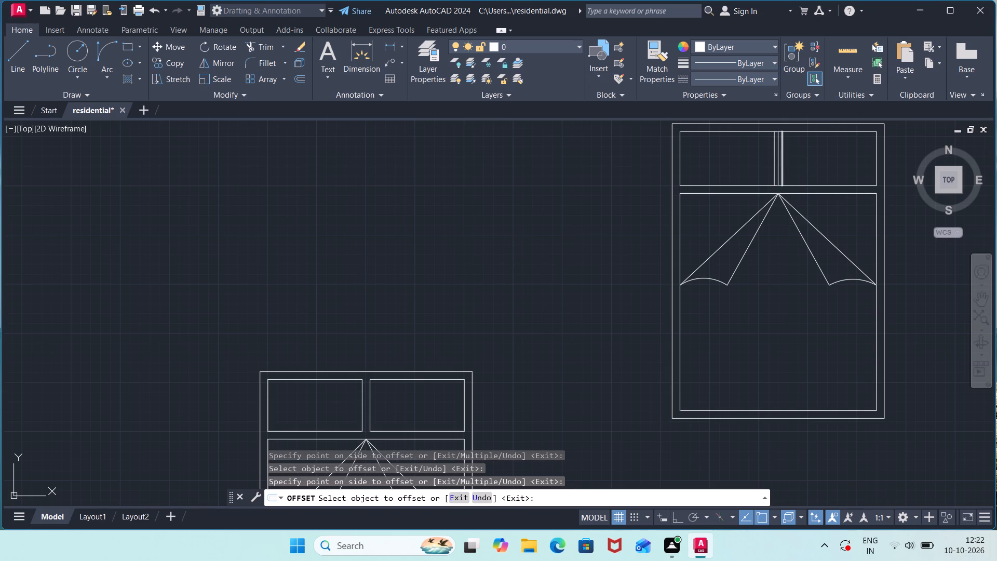
Separate the two pillows by erasing the original centre line and trimming the top and bottom edge pieces between the offset lines.
click(779, 168)
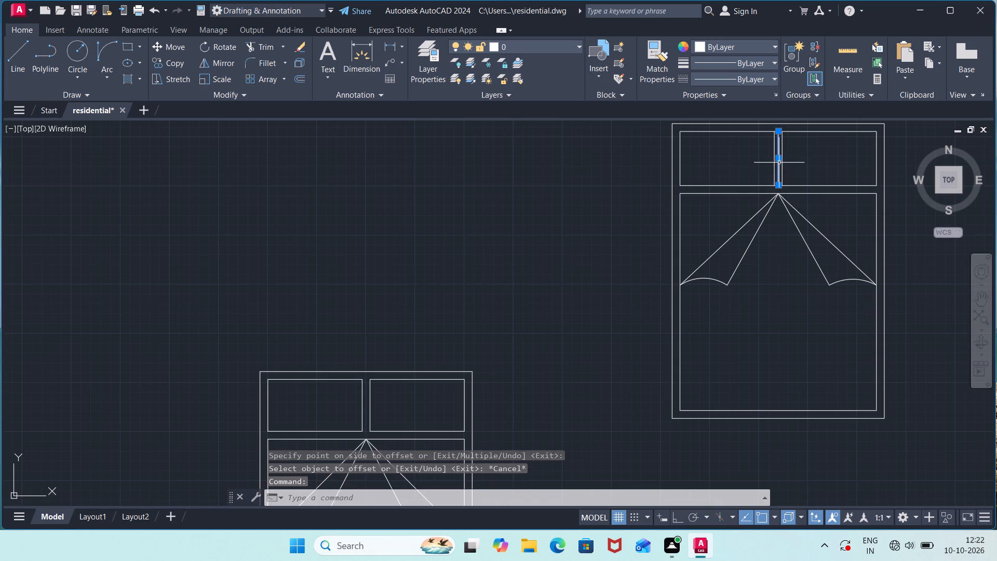
key(Delete)
text(tr)
key(Return)
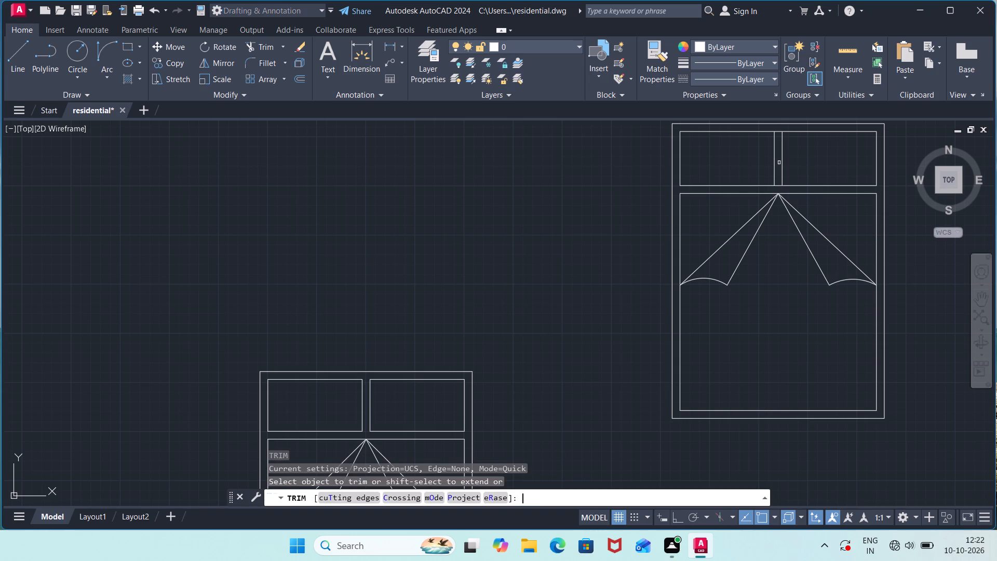
click(779, 184)
click(779, 132)
key(Escape)
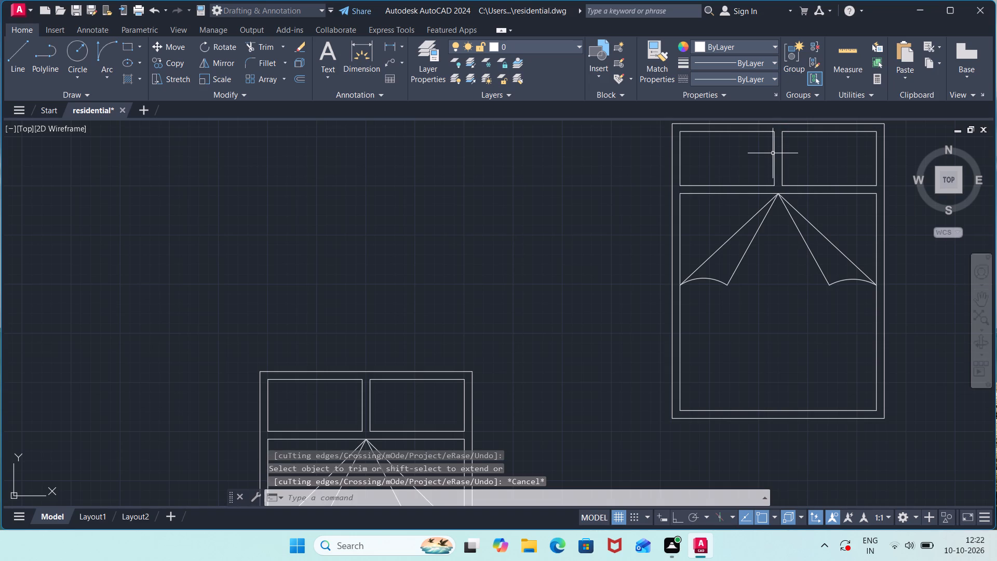
Draw an 8" wide by 18" high rectangle from lines, with Ortho on, in the empty space above the middle bed.
scroll(556, 230, down, 1)
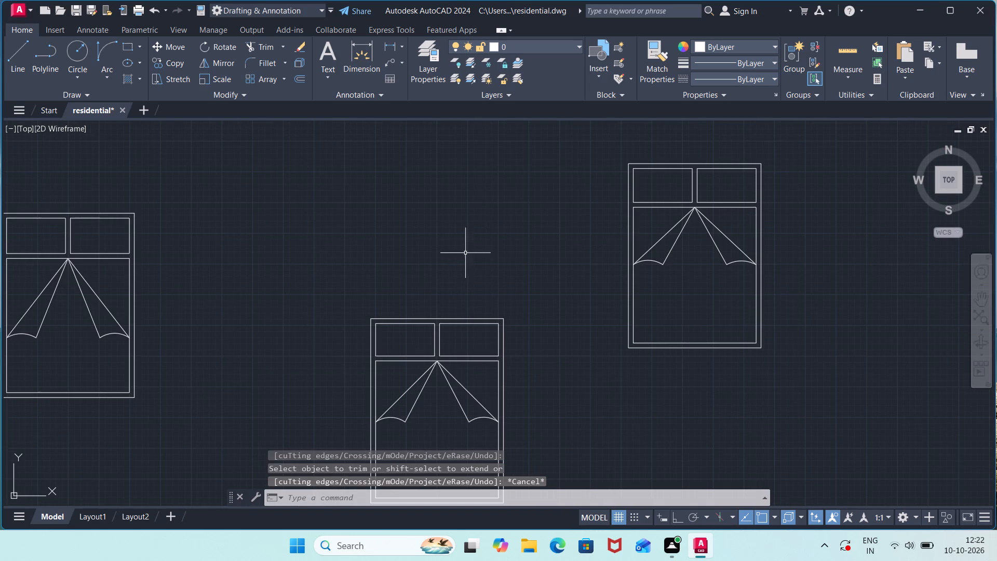
key(l)
key(Return)
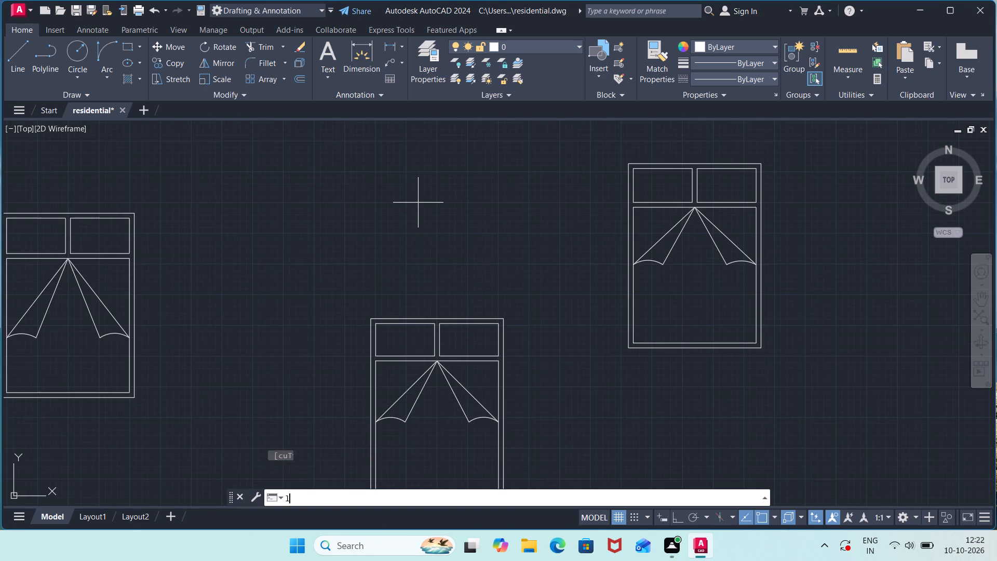
click(393, 176)
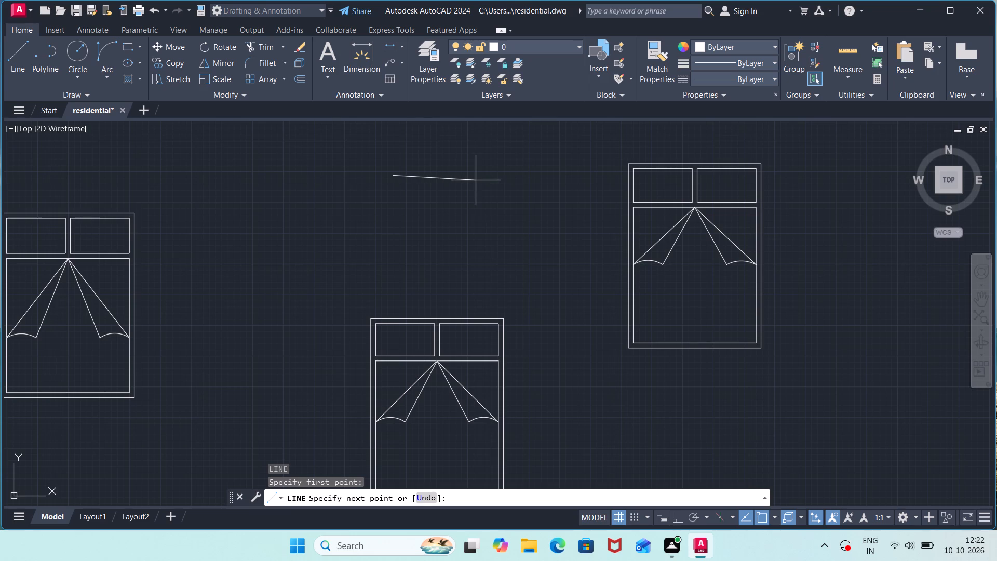
key(F8)
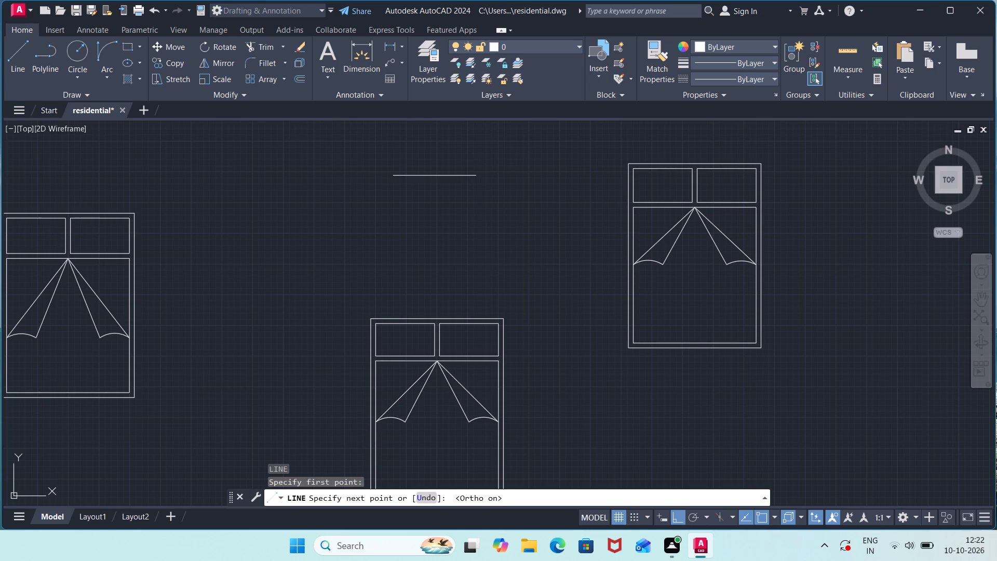
key(8)
key(shift+quotedbl)
key(Return)
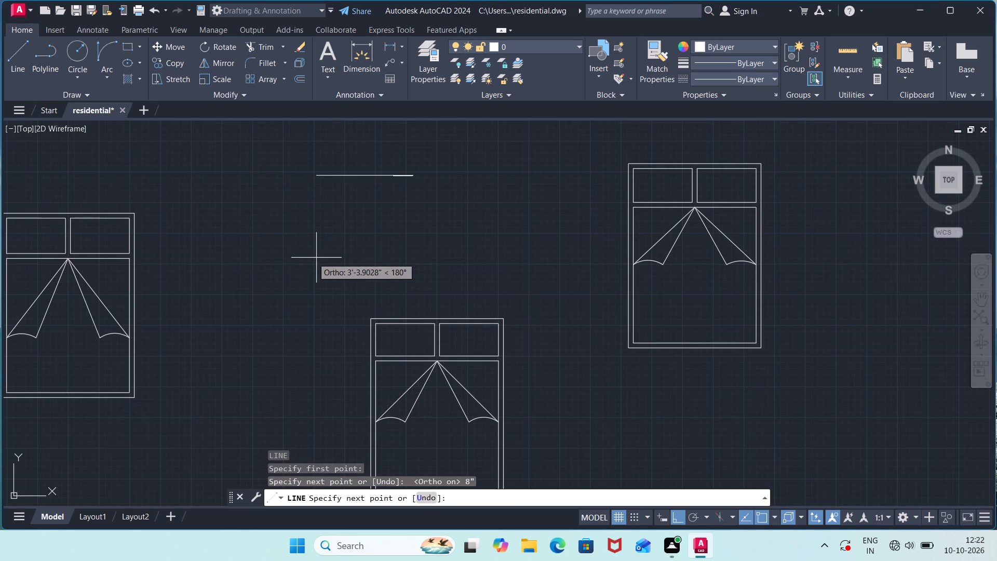
key(1)
key(8)
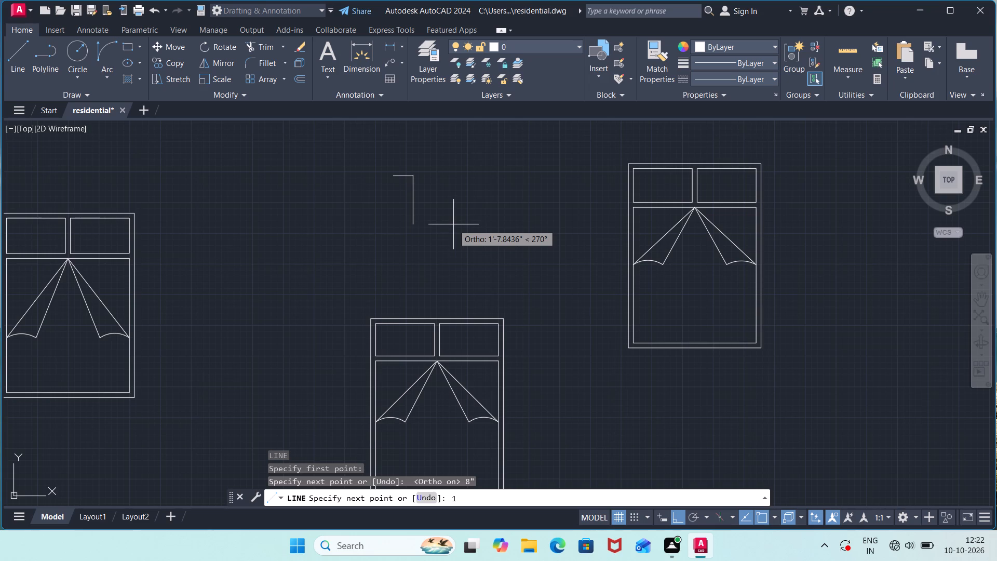
key(shift+quotedbl)
key(Return)
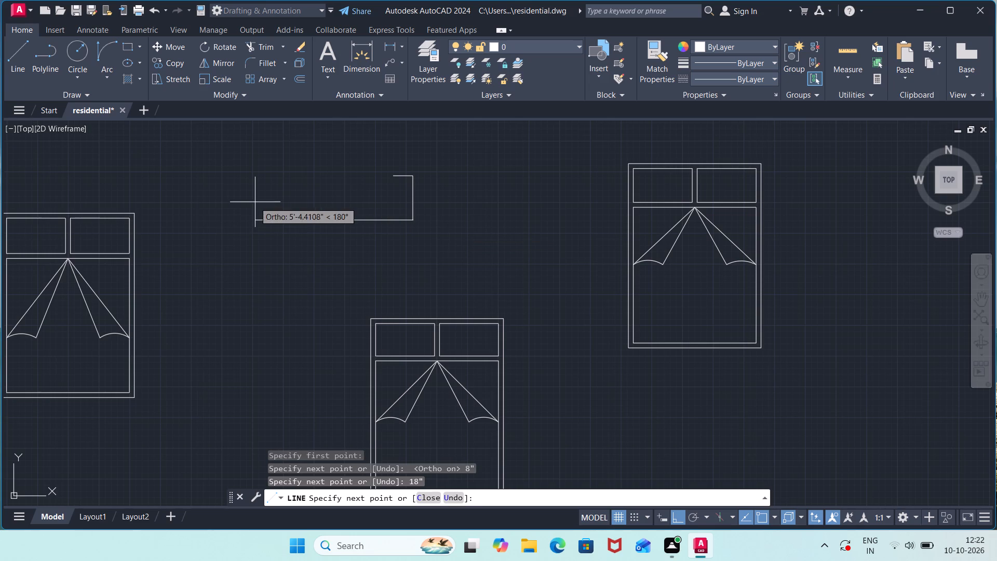
key(8)
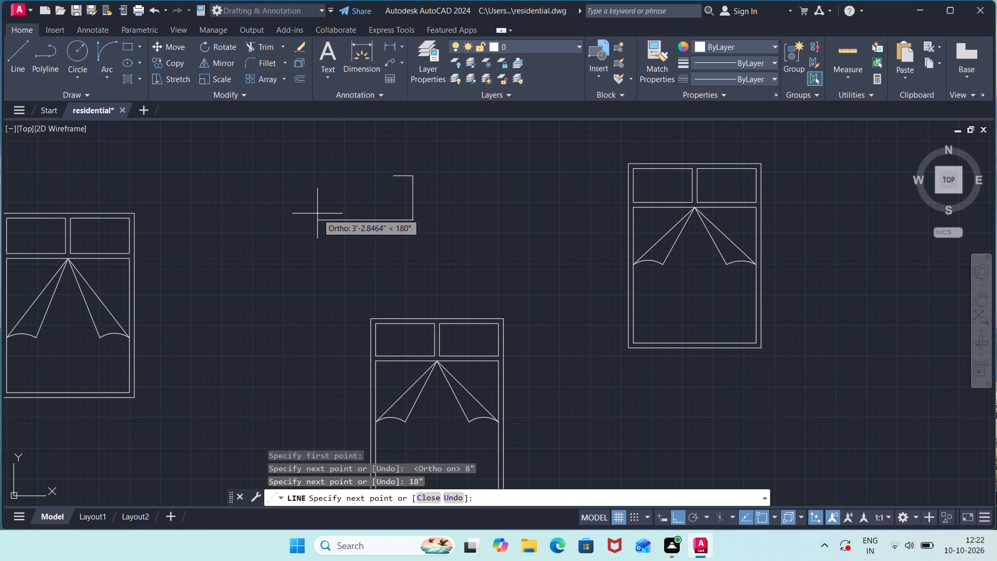
key(shift+quotedbl)
key(Return)
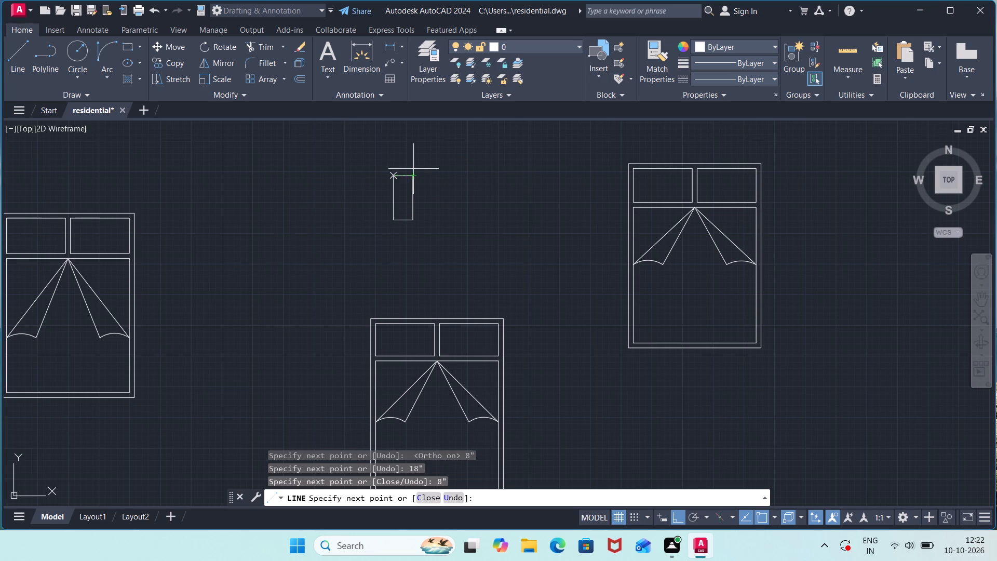
click(393, 178)
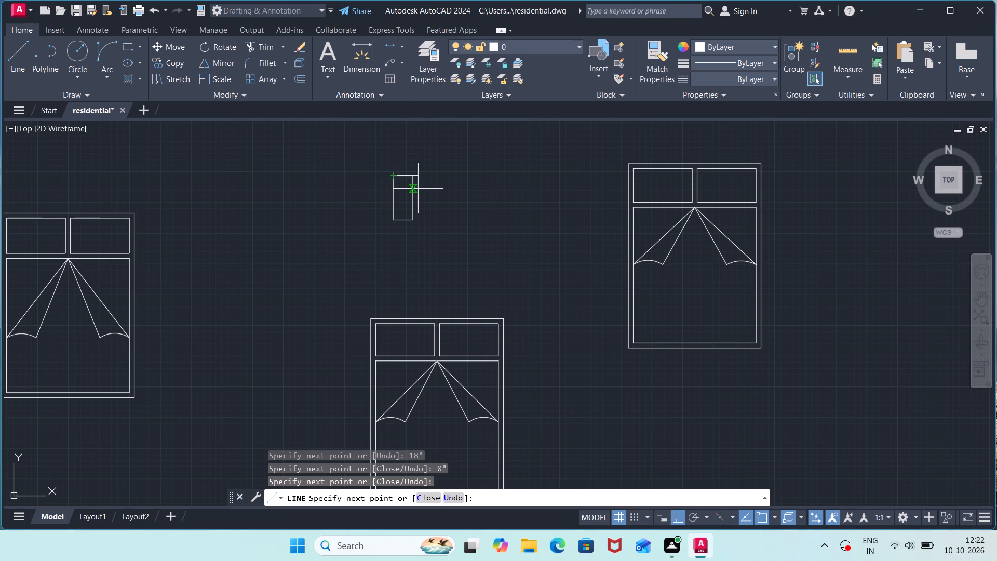
key(Escape)
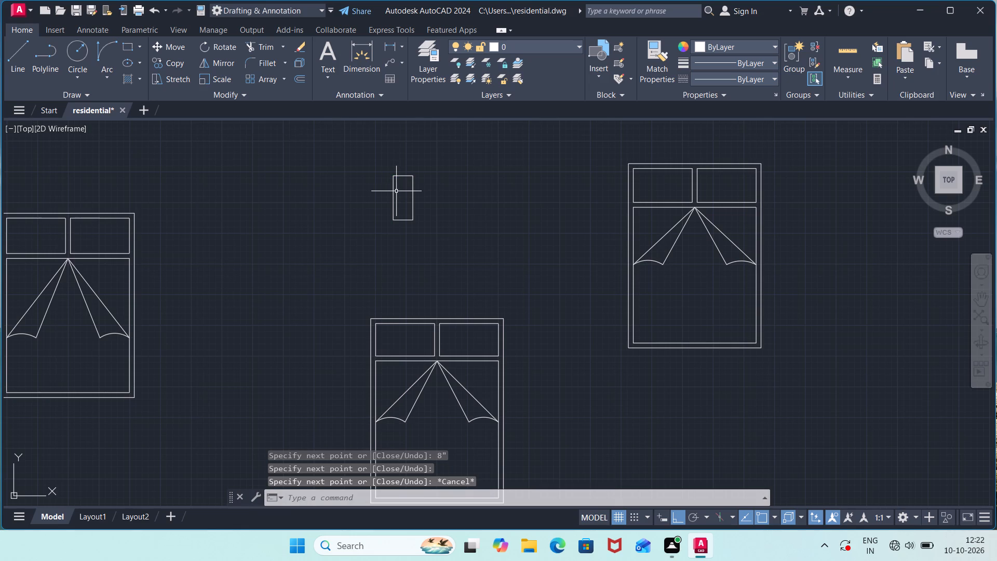
Draw an ellipse extending left from the midpoint of the rectangle's left side, with a 20" horizontal axis and a 7" vertical half-axis.
key(e)
key(l)
key(Return)
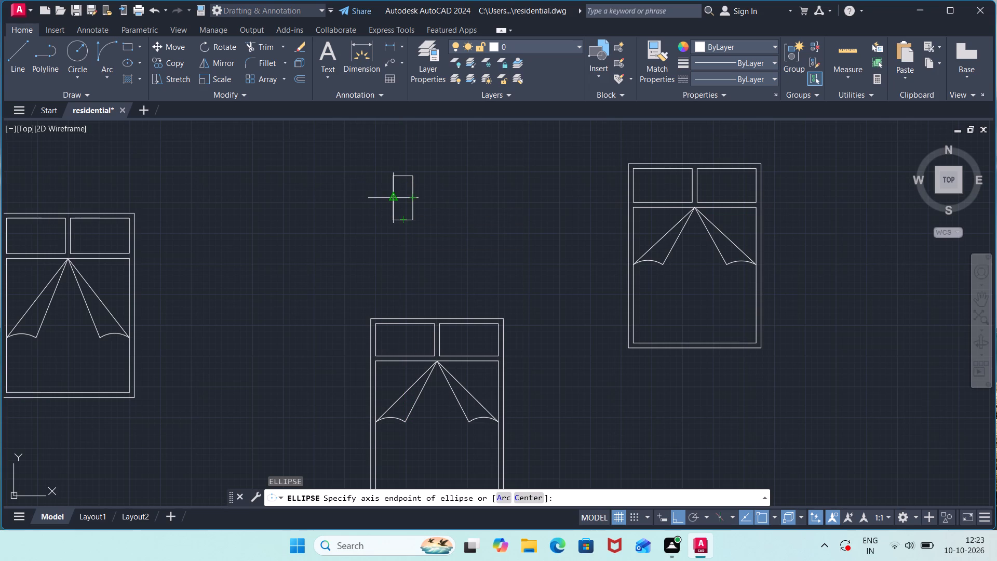
click(390, 198)
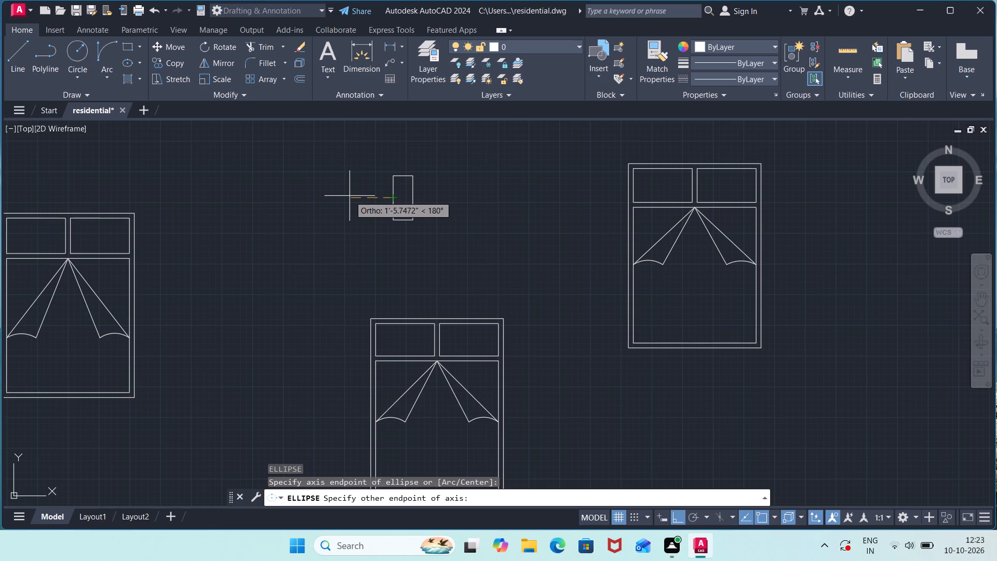
text(20)
key(Return)
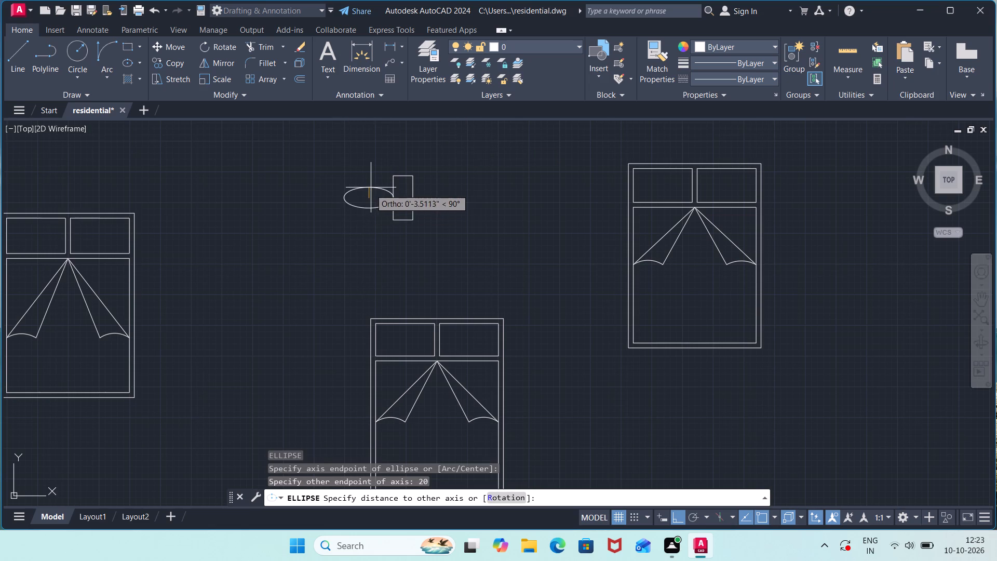
key(7)
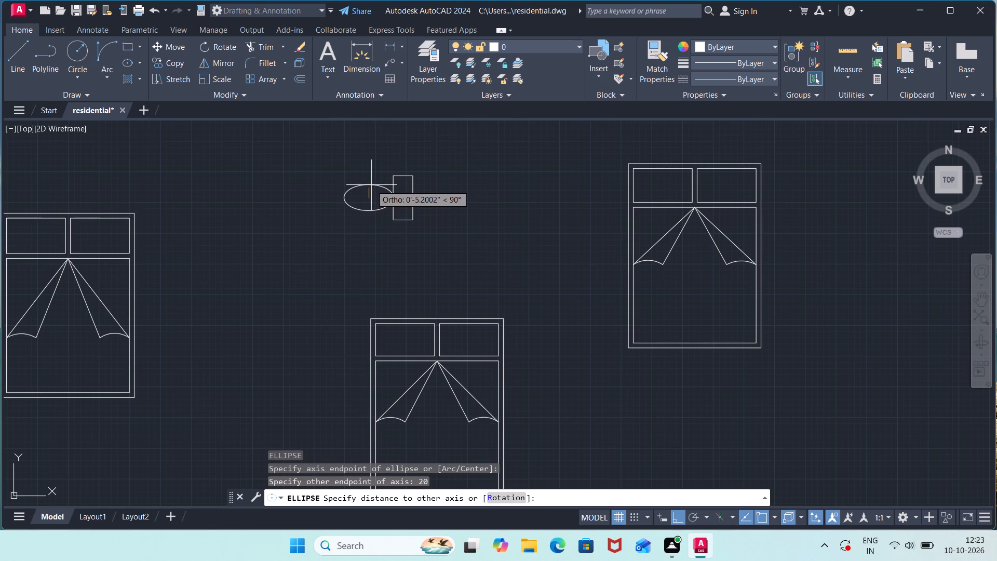
key(shift+quotedbl)
key(Return)
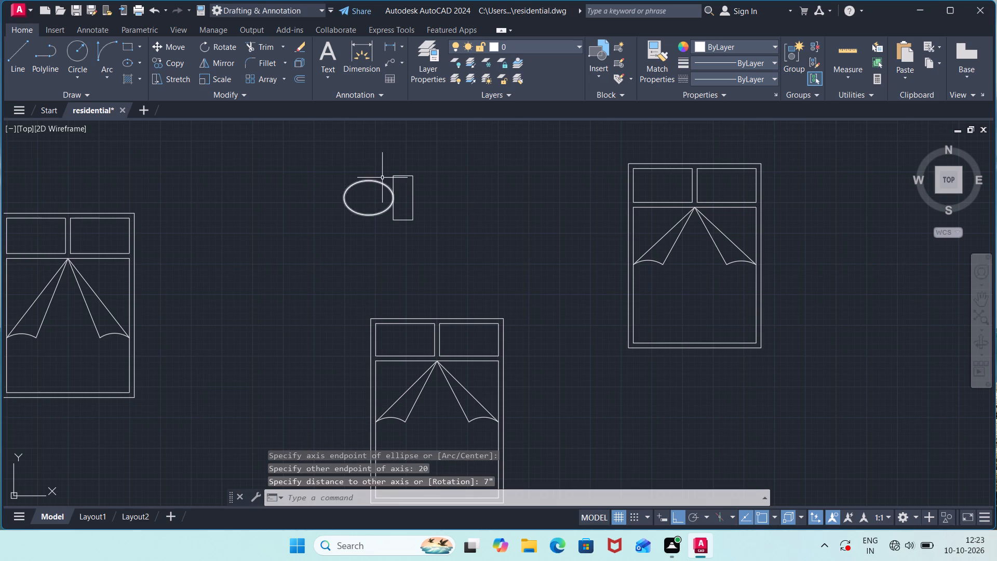
Move the ellipse 30" horizontally to the right, to the other side of the rectangle.
click(383, 175)
click(366, 215)
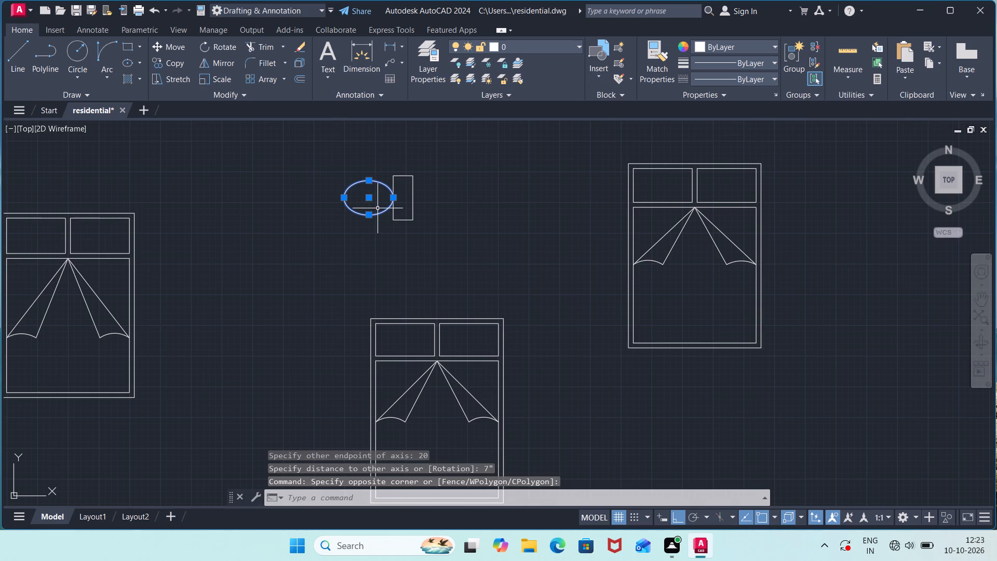
key(m)
key(Return)
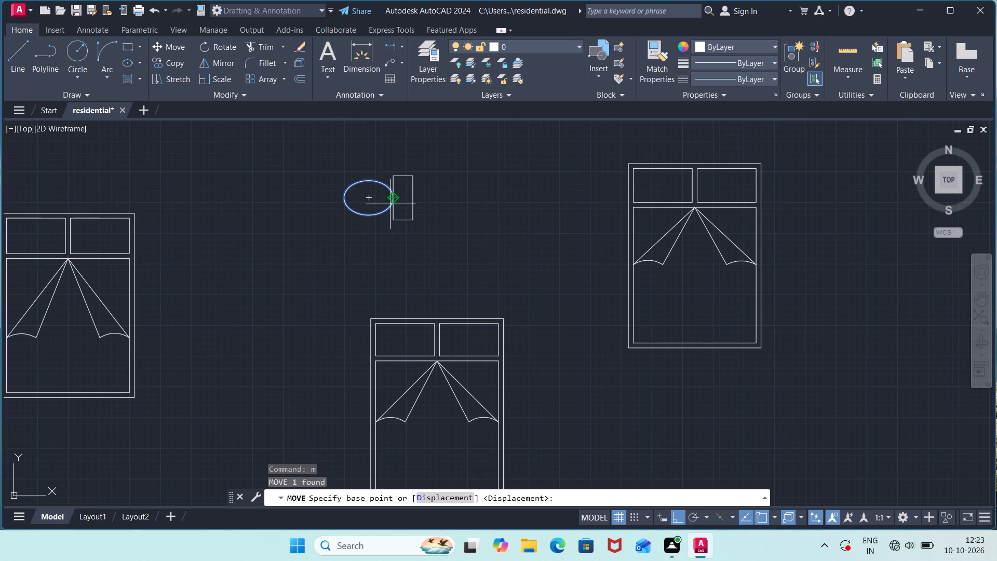
click(390, 202)
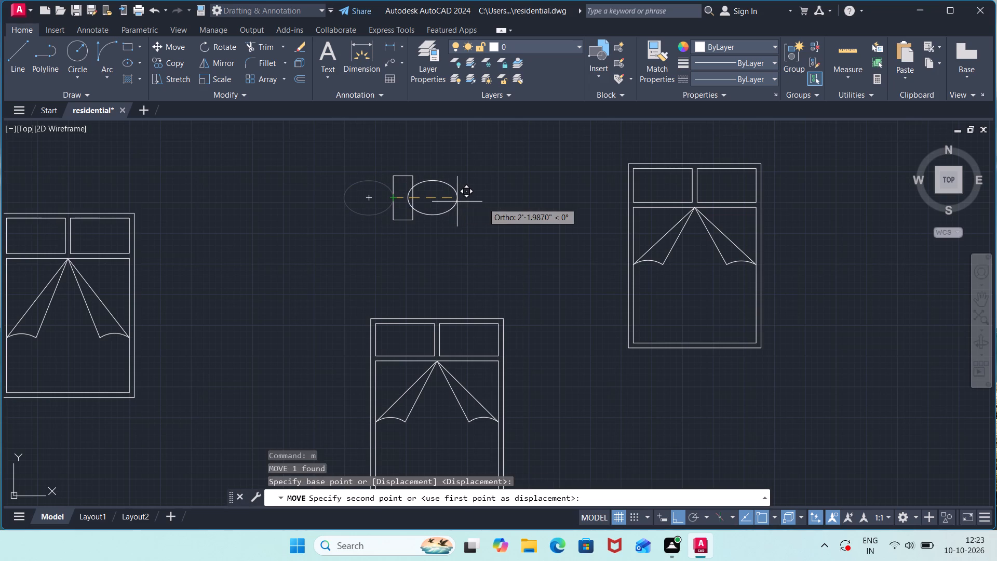
text(30)
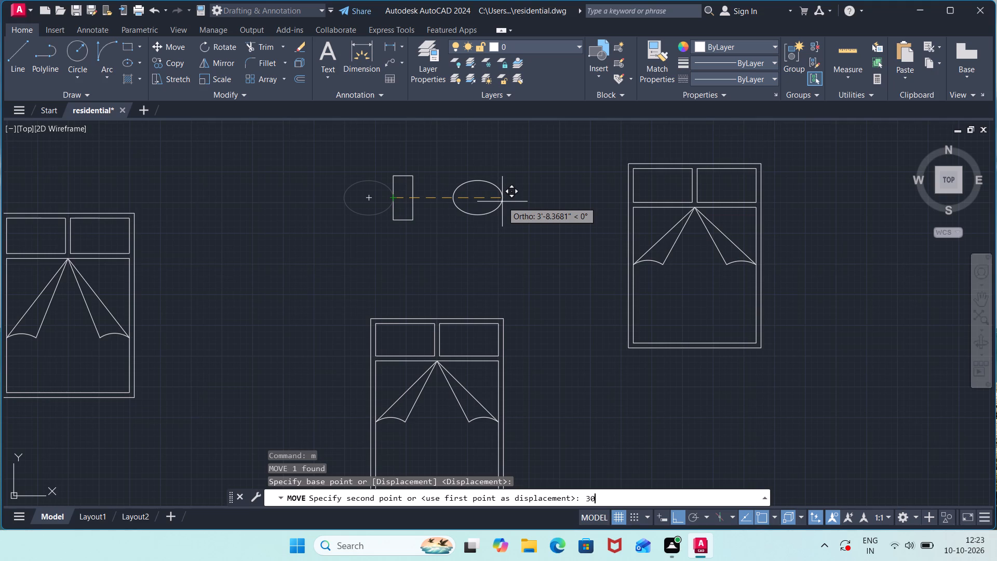
key(shift+quotedbl)
key(Return)
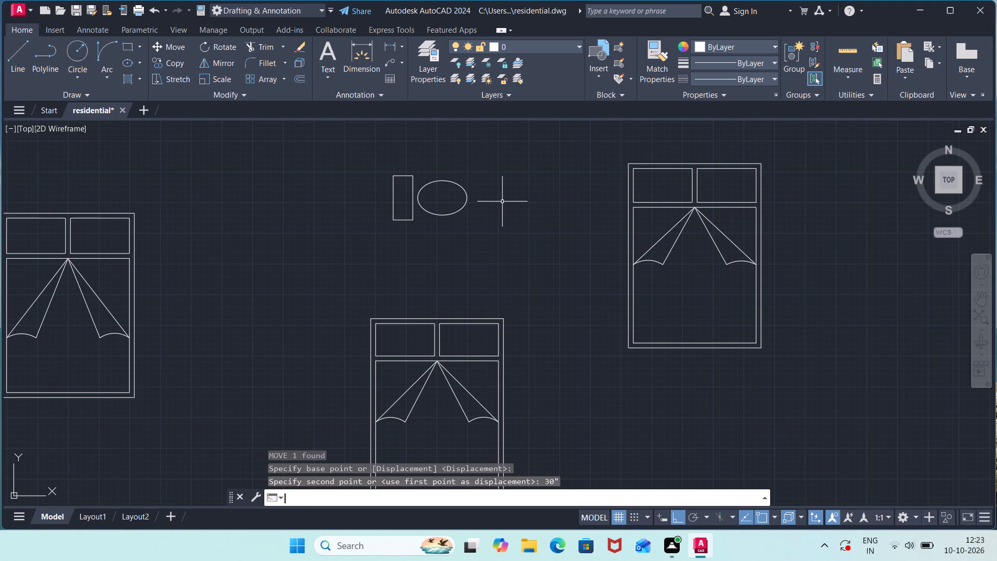
Draw short horizontal lines extending right from the rectangle's lower-right and upper-right corners towards the ellipse.
scroll(416, 237, up, 2)
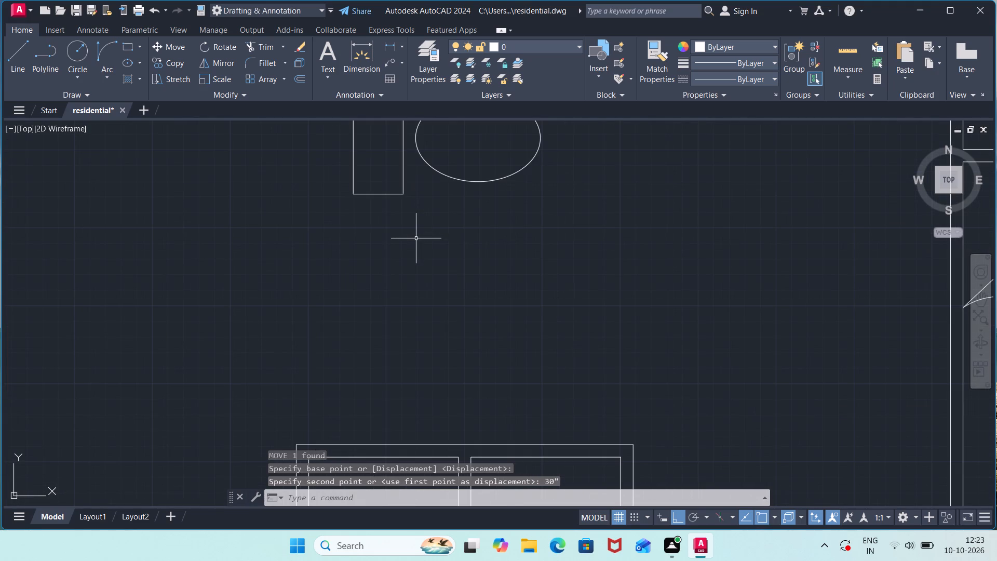
middle_drag(429, 235, 430, 321)
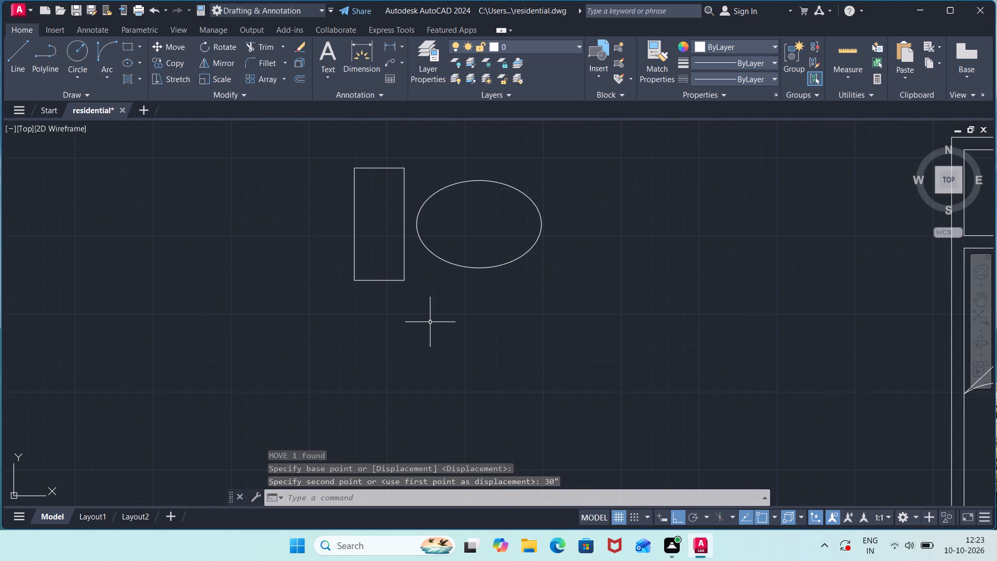
key(l)
key(Return)
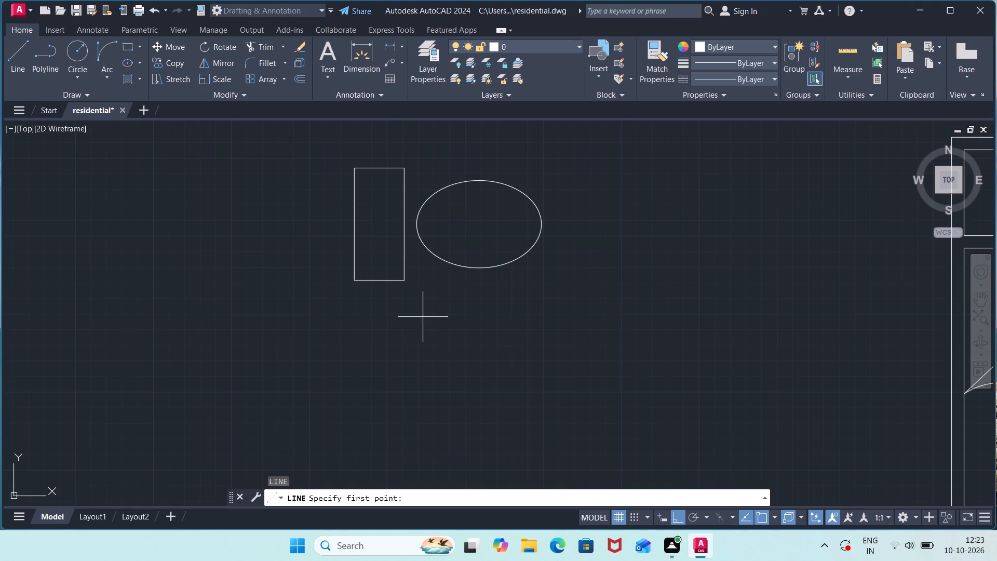
click(404, 280)
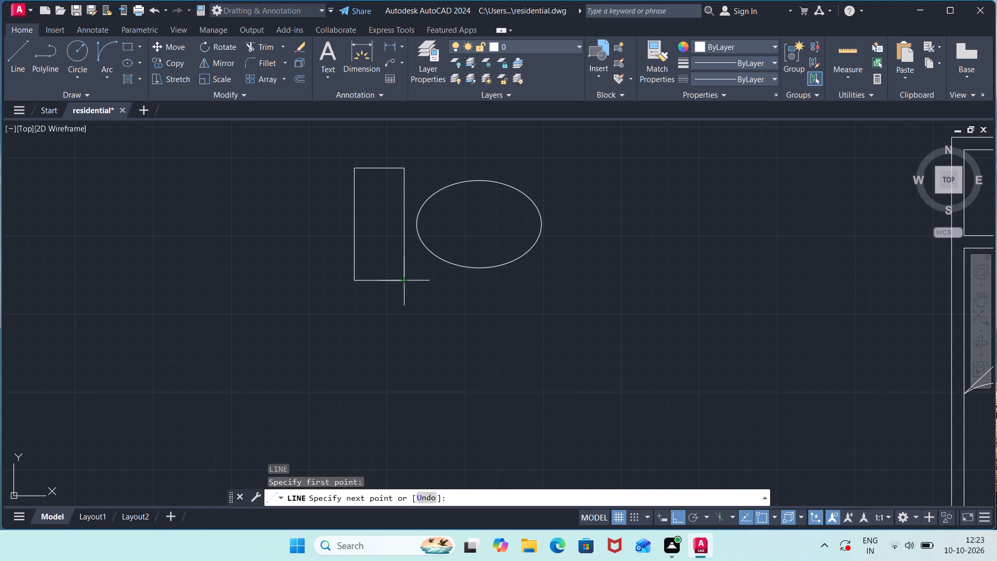
click(439, 281)
key(Escape)
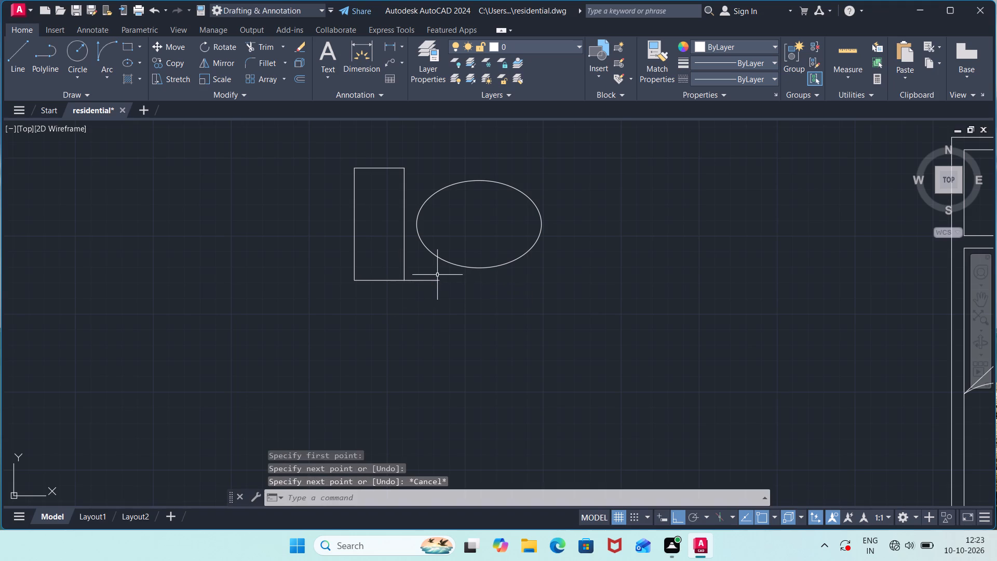
key(l)
key(Return)
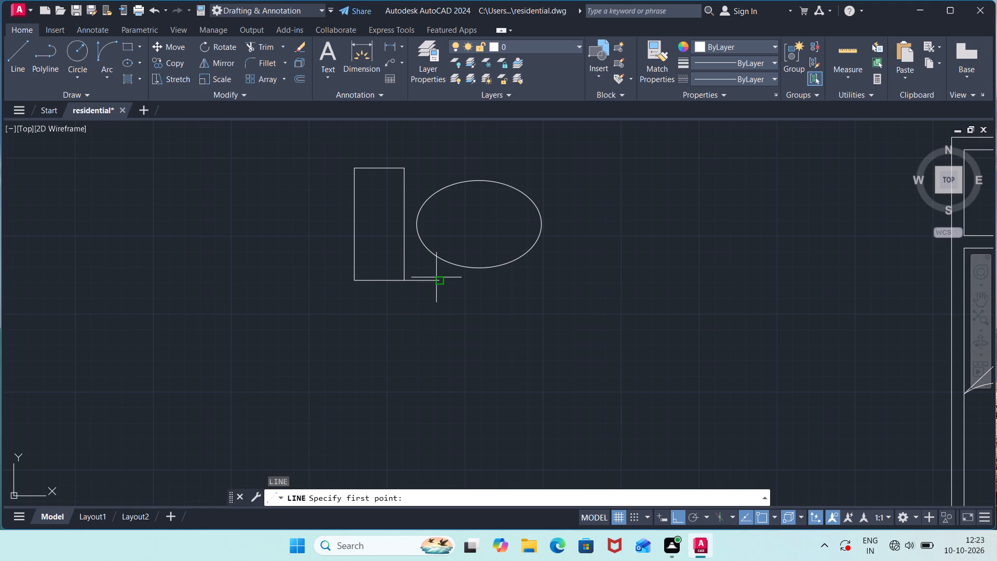
click(405, 169)
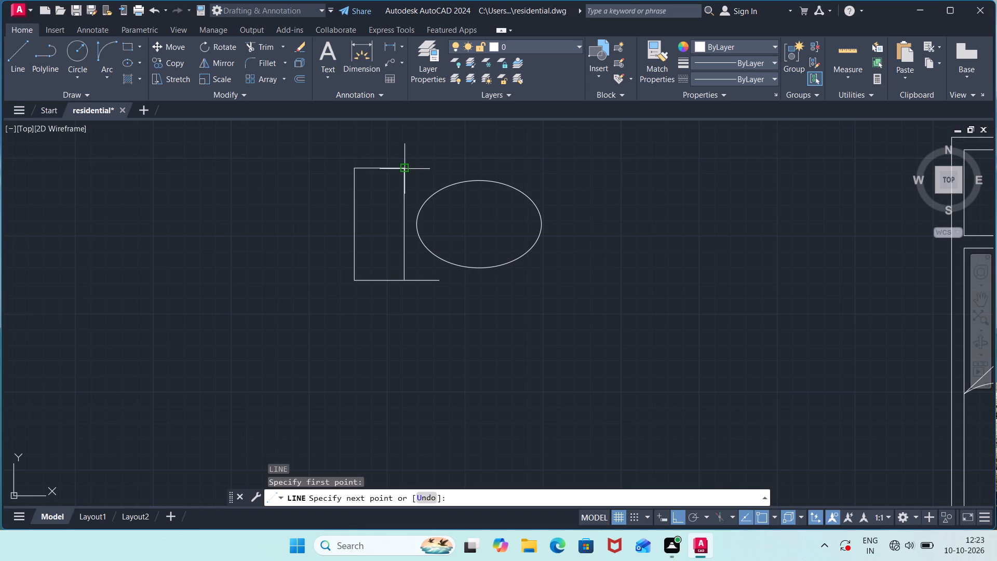
click(442, 167)
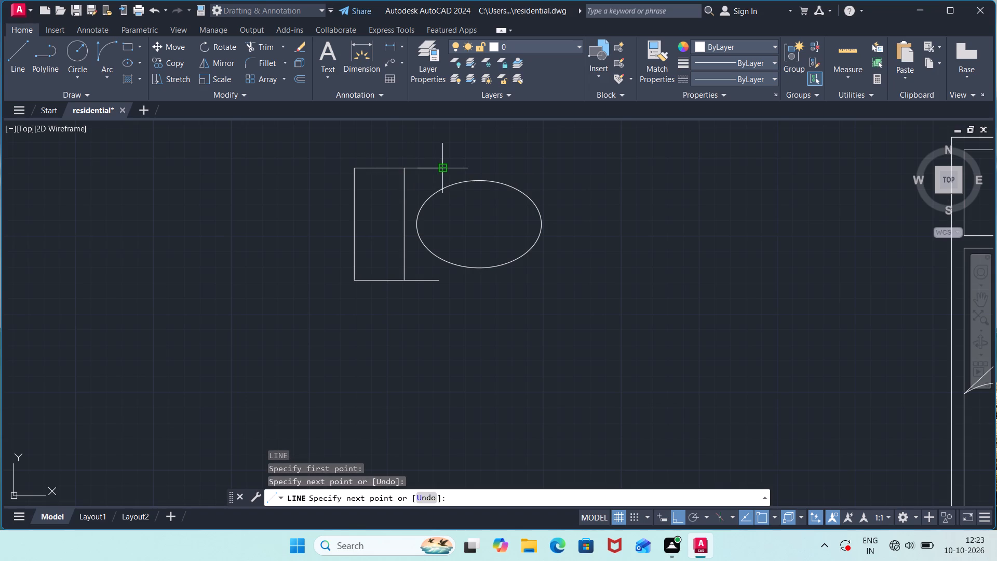
key(Escape)
Move the upper short line 3" straight down along the rectangle's right side.
click(444, 160)
click(426, 177)
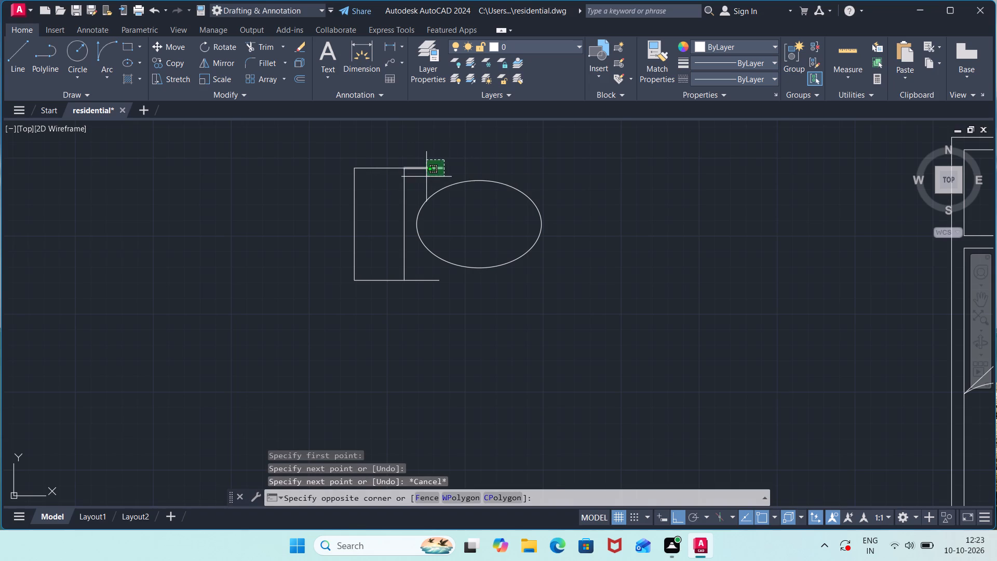
key(m)
key(Return)
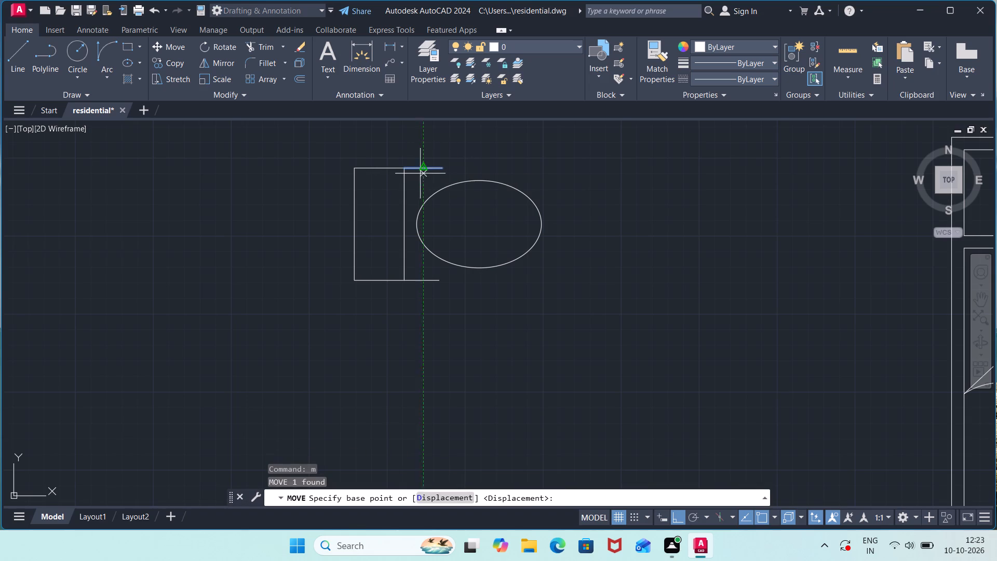
click(405, 174)
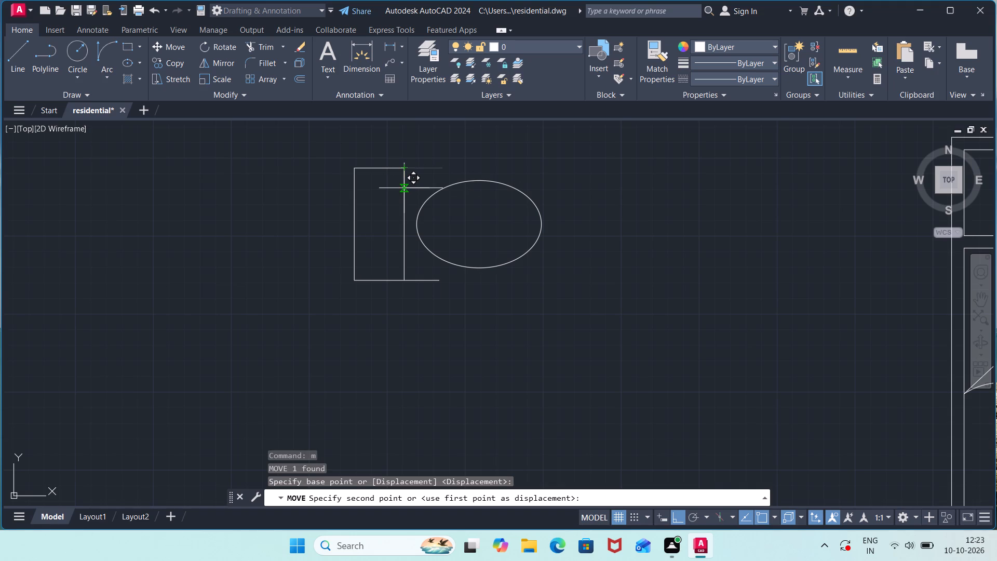
text(3")
key(Return)
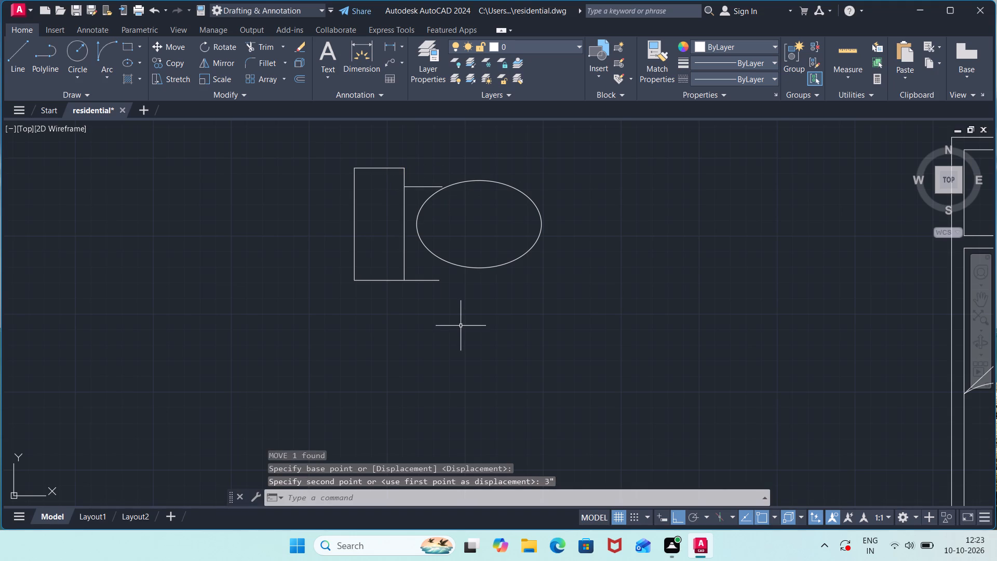
Move the lower short line 3" straight up along the rectangle's right side.
click(433, 289)
click(422, 265)
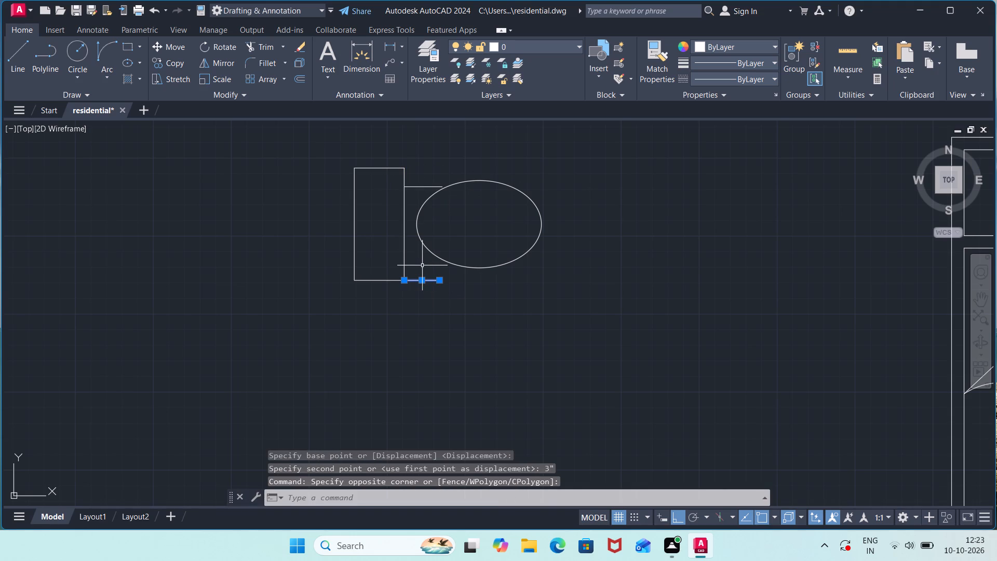
key(m)
key(Return)
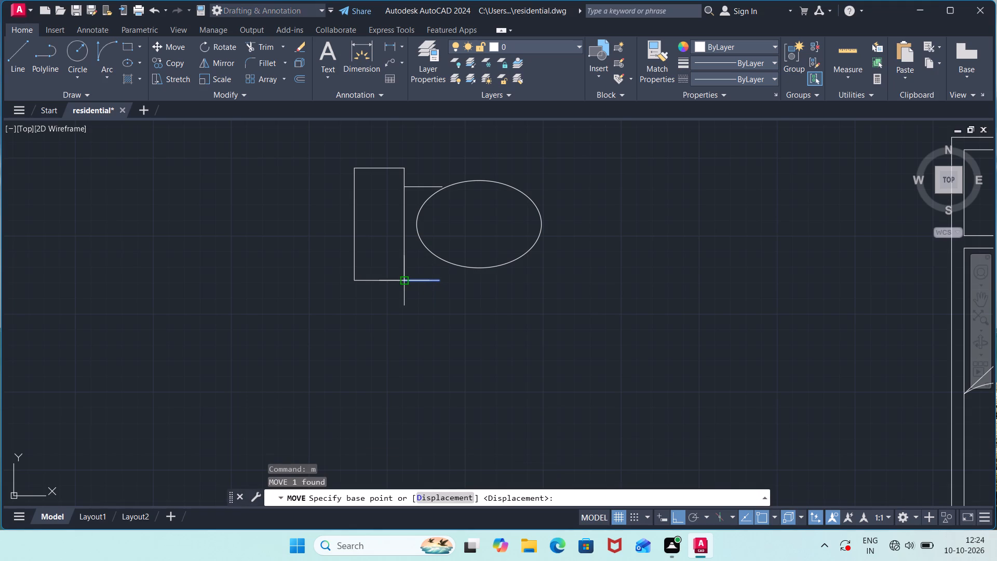
click(403, 284)
key(3)
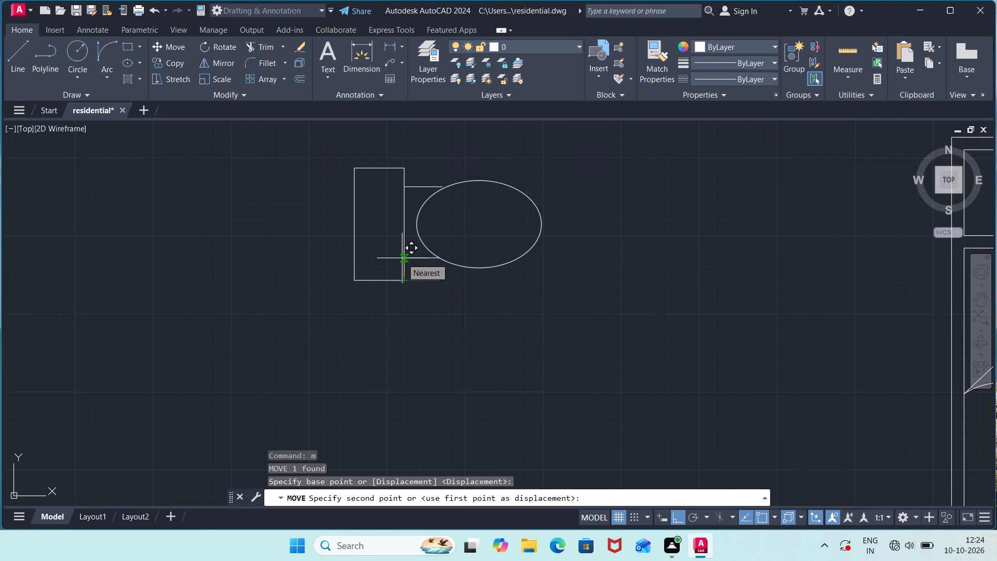
key(shift+quotedbl)
key(Return)
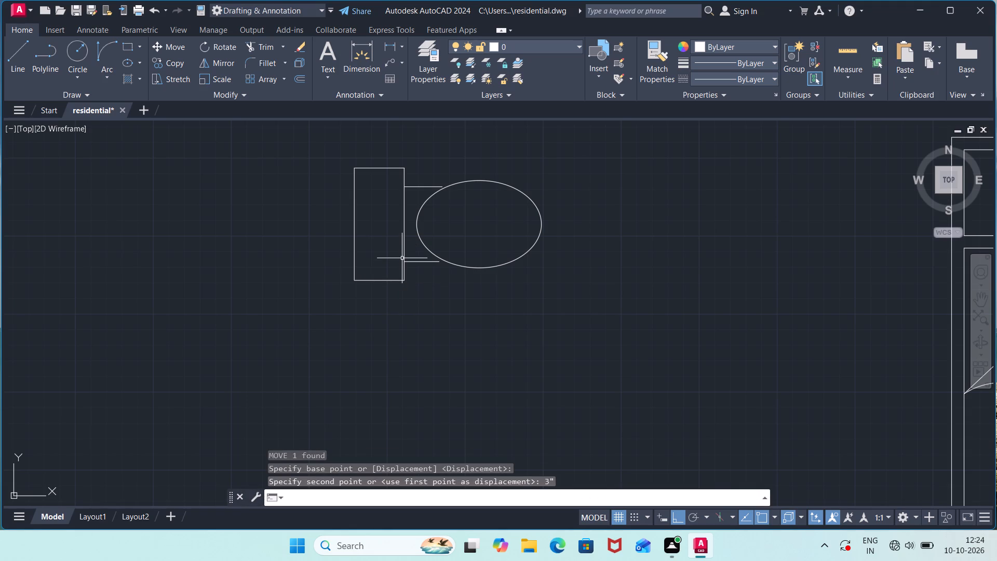
key(Escape)
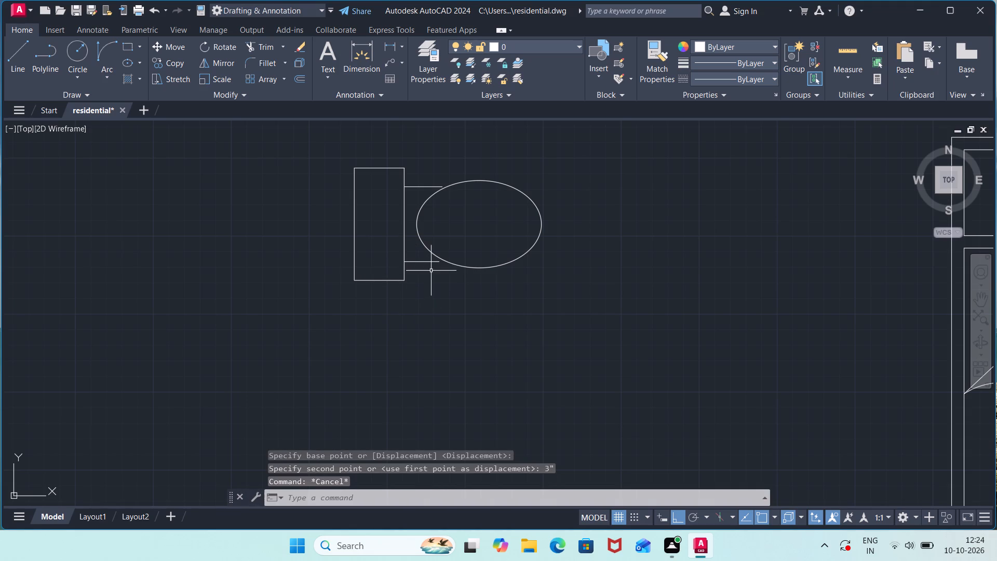
Stretch the free ends of both short connecting lines further right so they meet the ellipse's upper and lower curves.
click(426, 261)
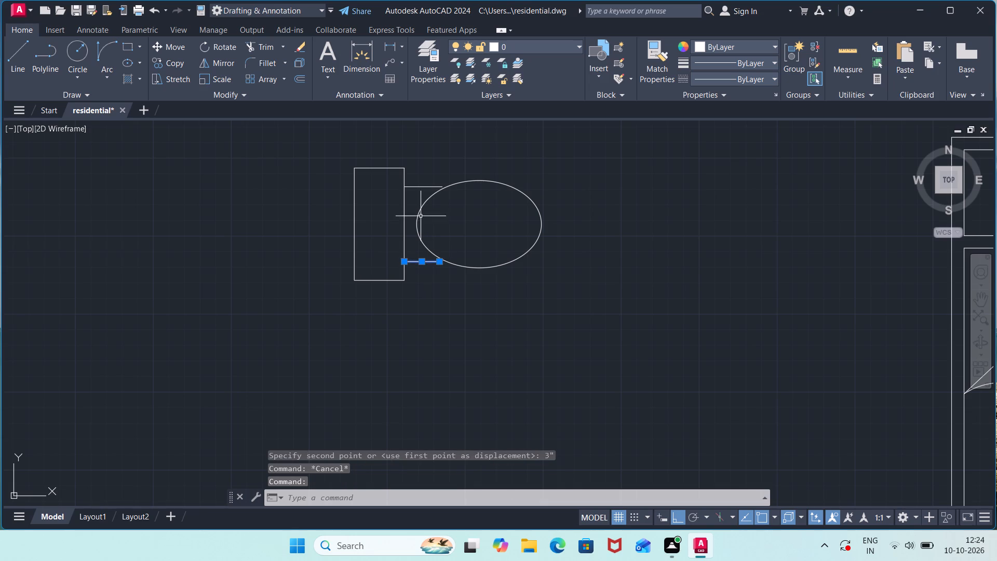
click(417, 186)
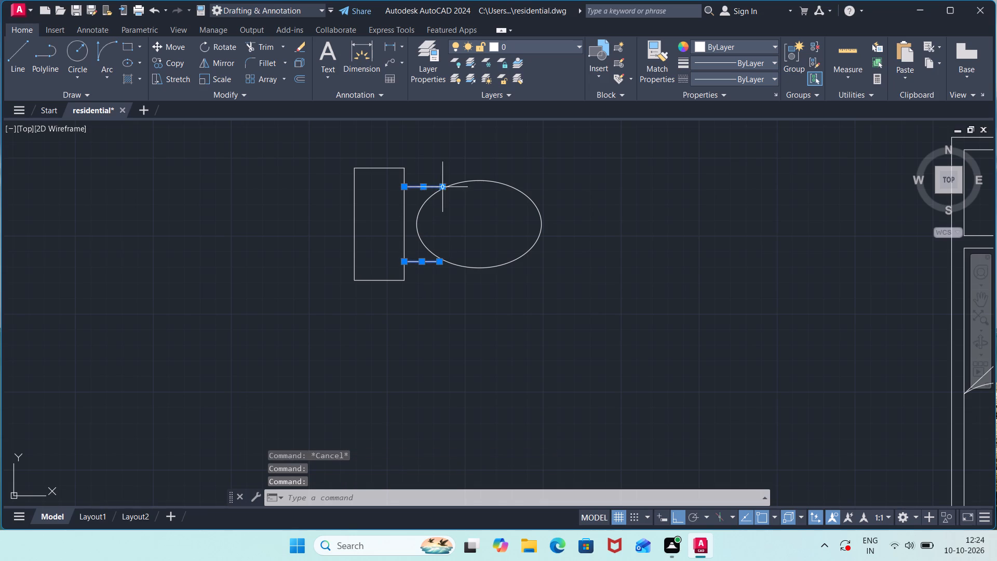
click(443, 184)
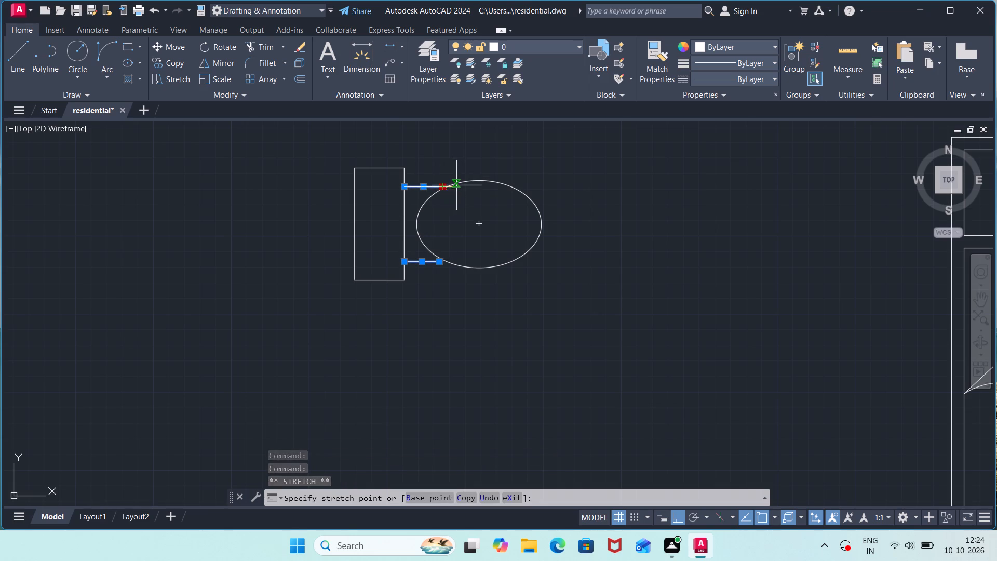
click(460, 183)
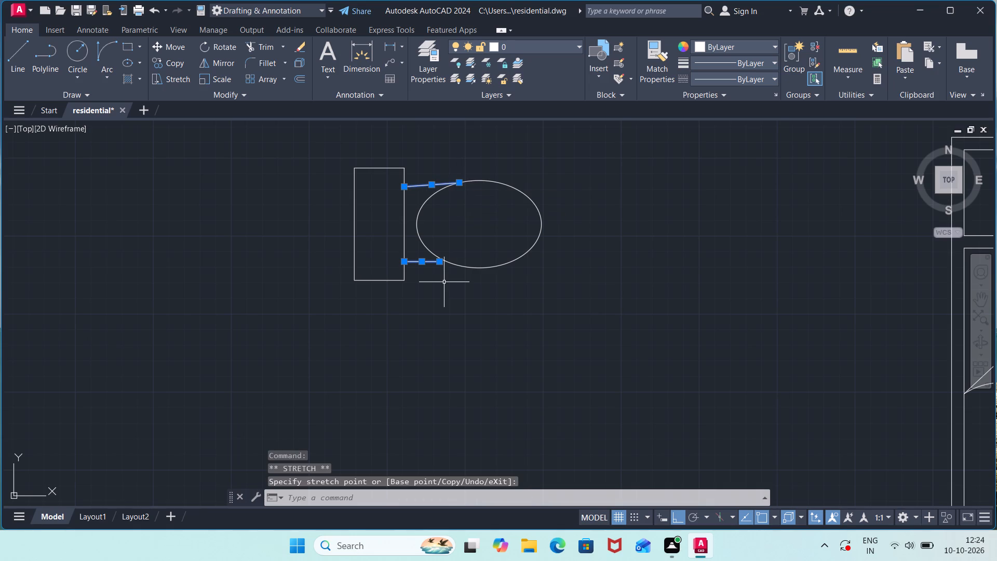
click(440, 261)
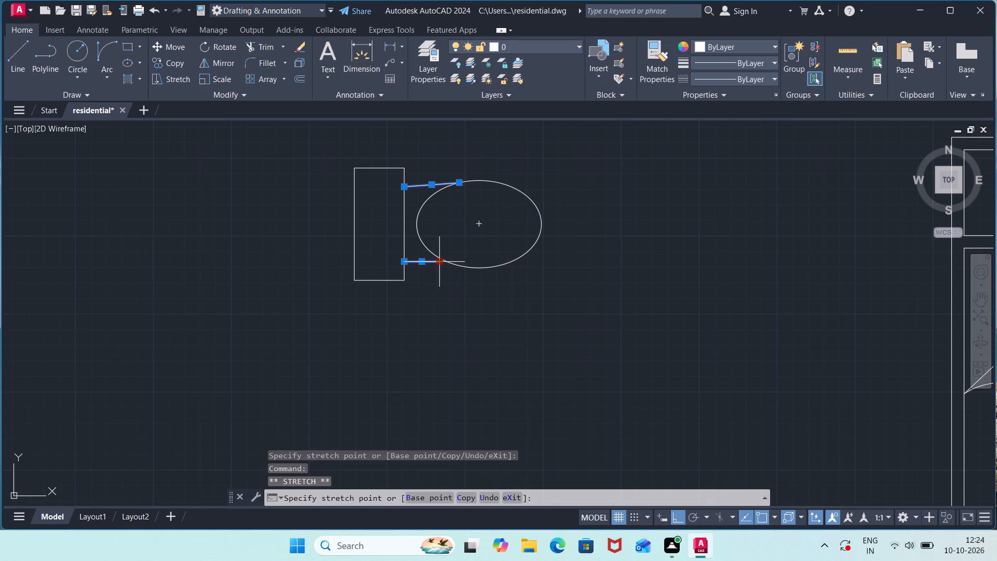
click(462, 265)
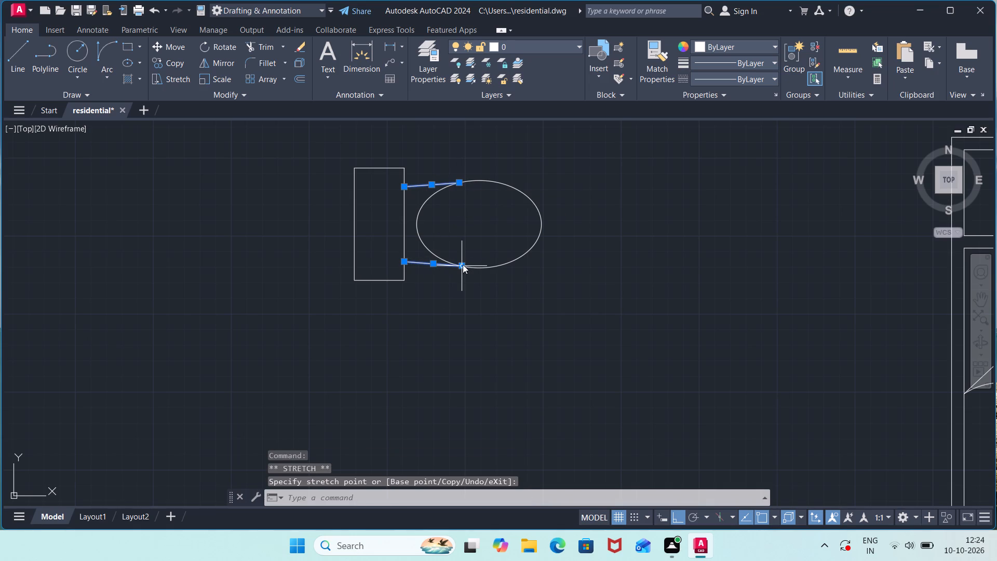
key(Escape)
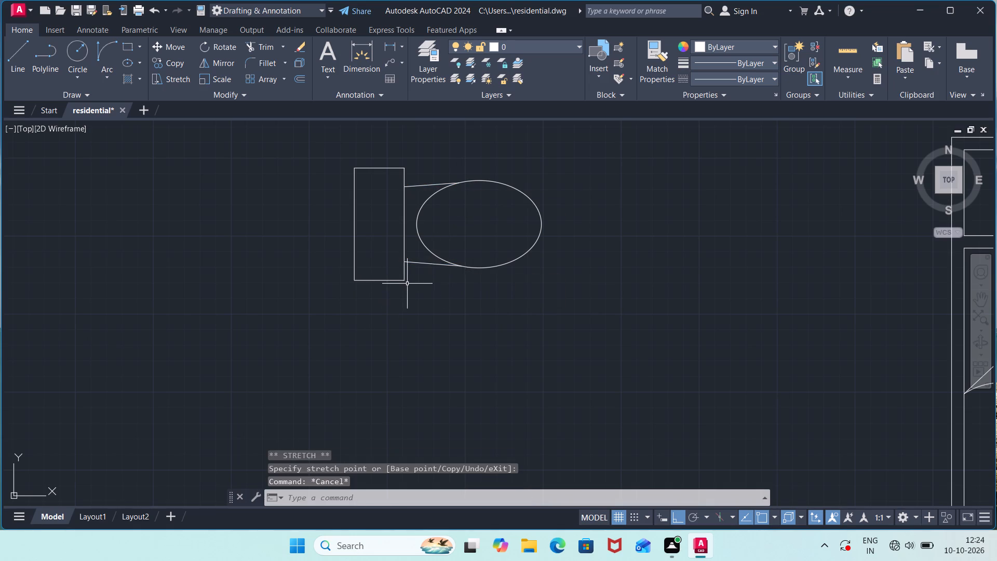
Fillet all four corners of the toilet's tank rectangle with a 3" radius, using the Multiple option.
scroll(524, 266, down, 3)
scroll(546, 251, up, 1)
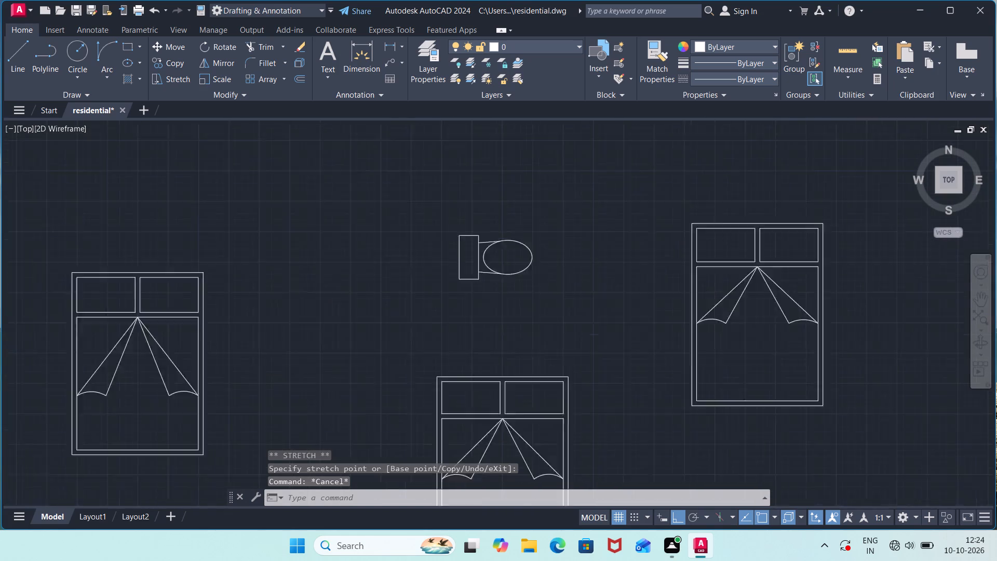
scroll(546, 251, up, 2)
key(f)
key(Return)
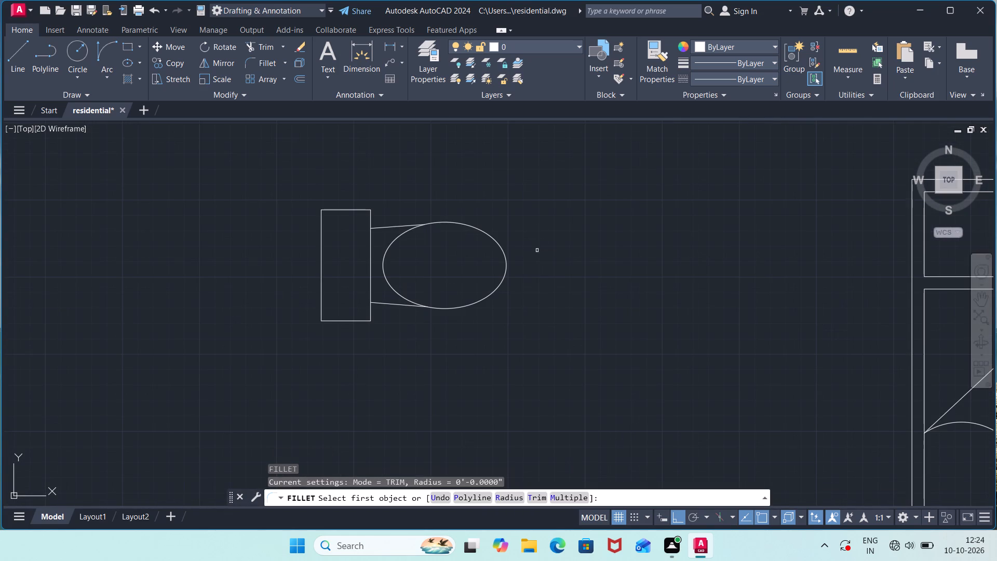
key(r)
key(Return)
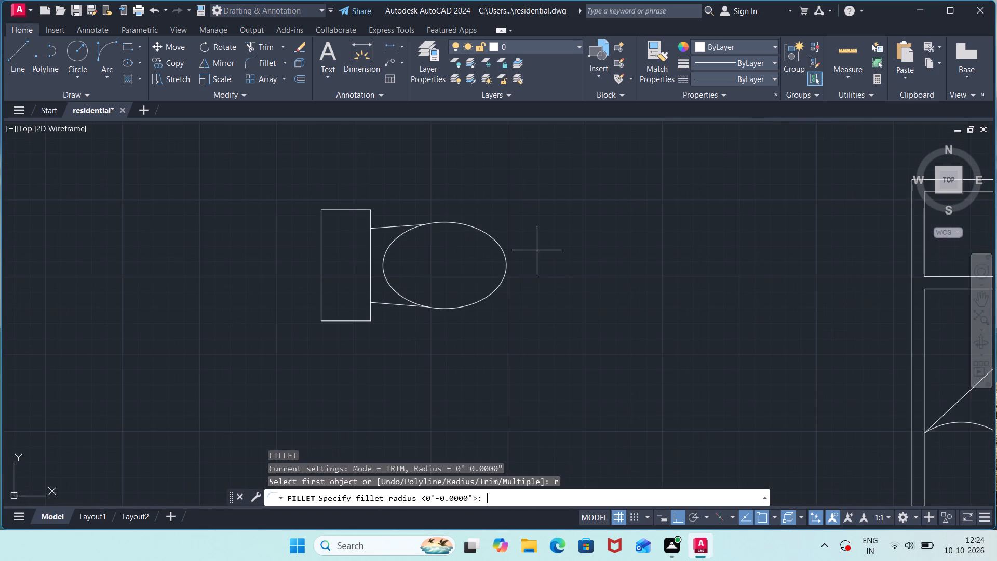
key(3)
key(shift+quotedbl)
key(Return)
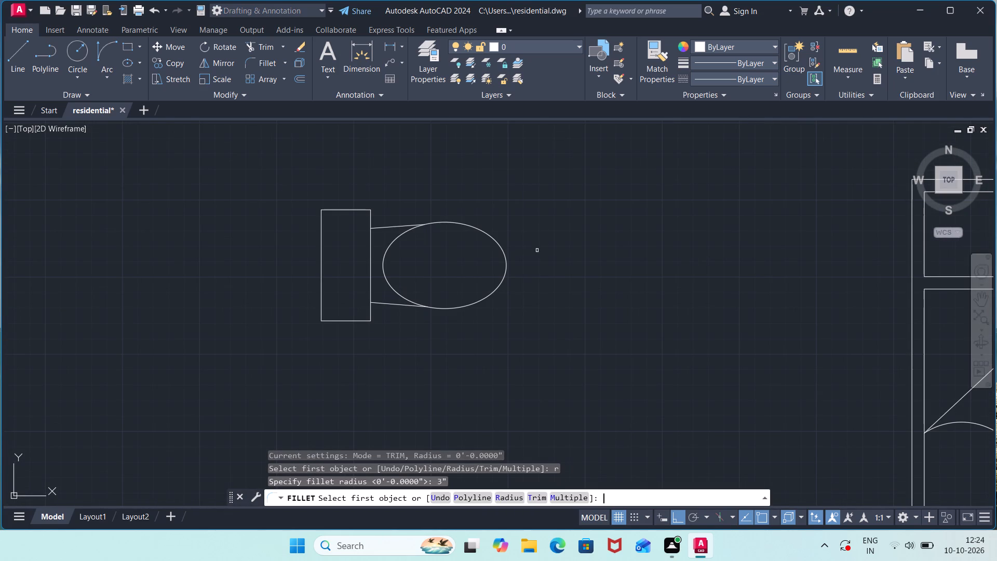
click(570, 492)
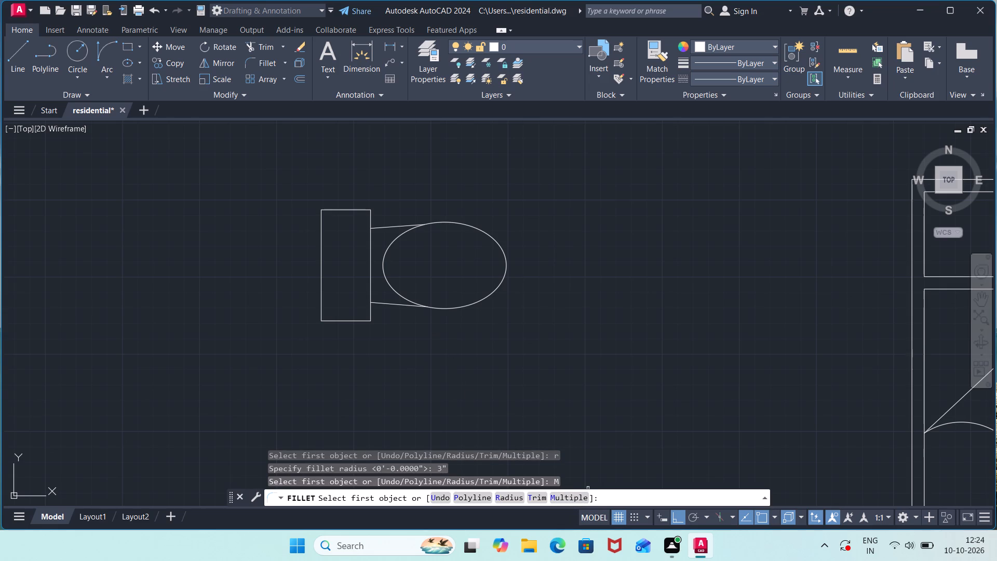
click(371, 311)
click(358, 322)
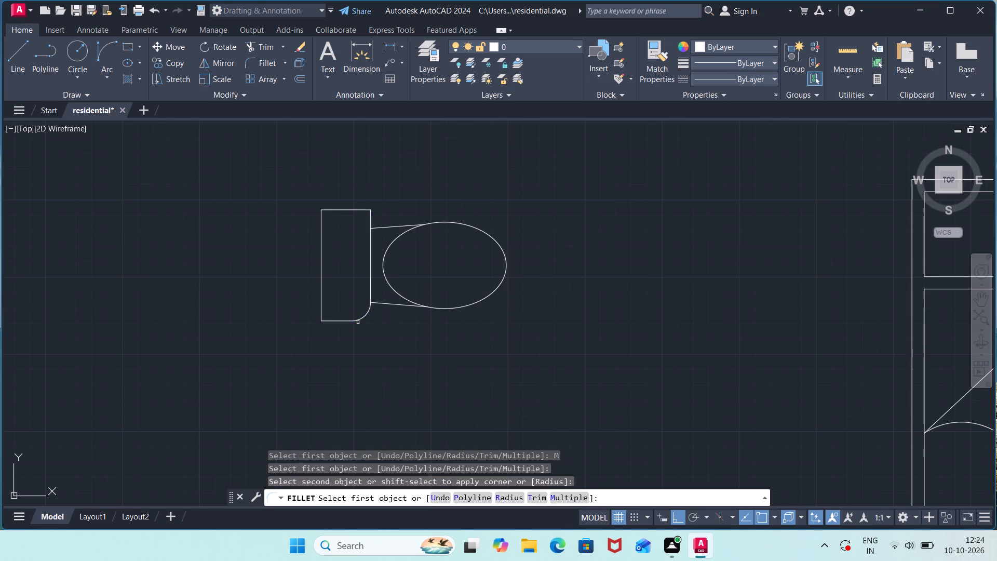
click(321, 313)
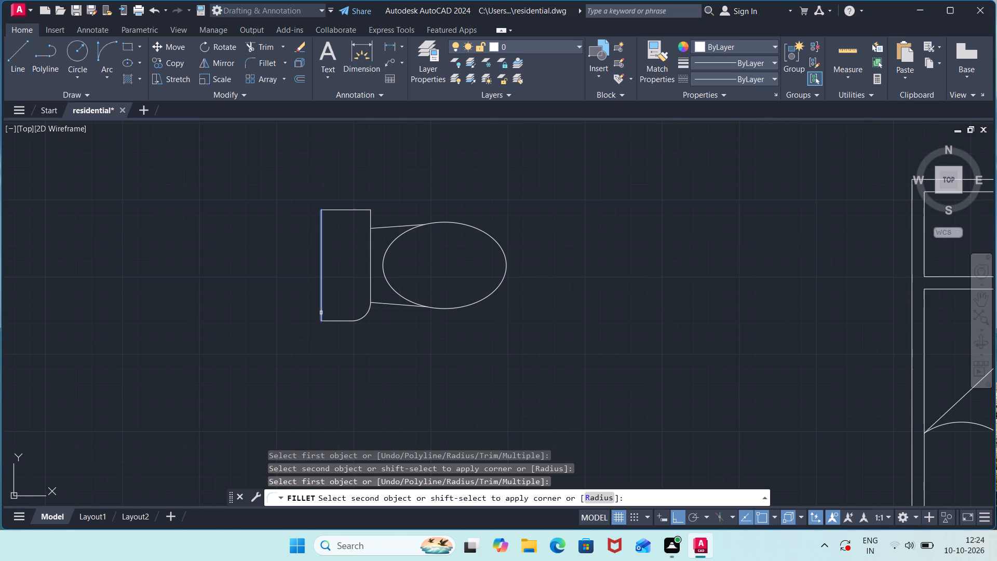
click(333, 321)
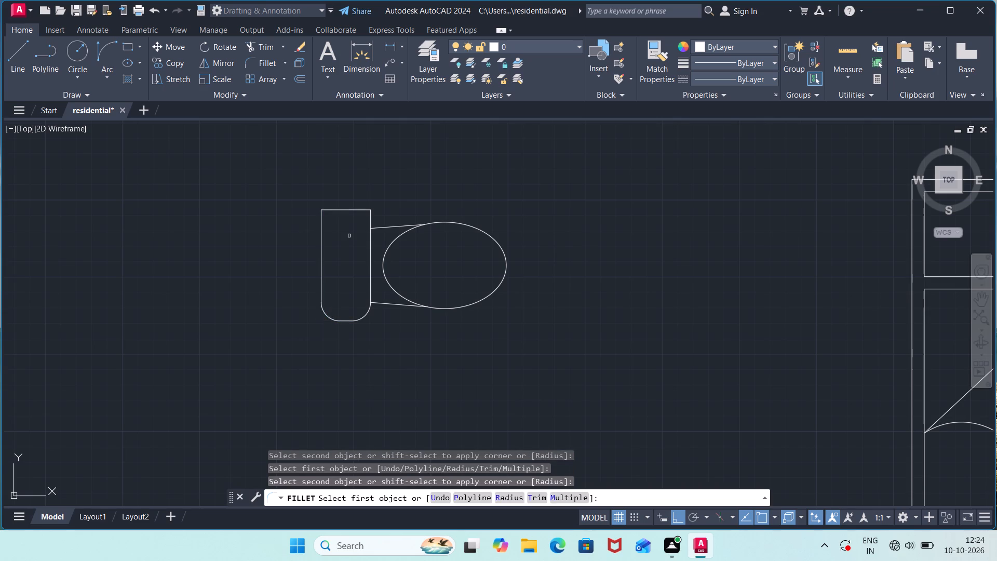
click(370, 223)
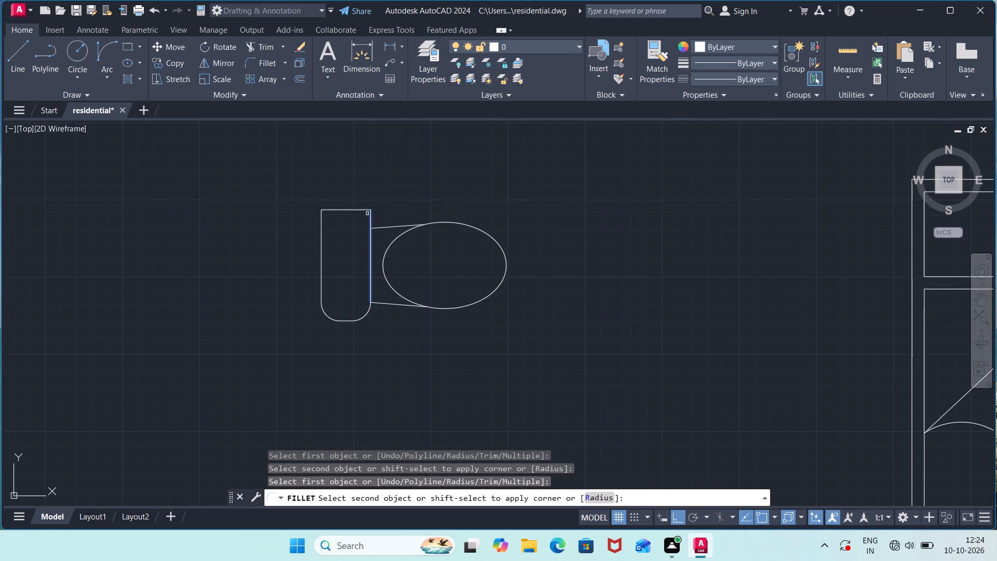
click(363, 211)
click(339, 210)
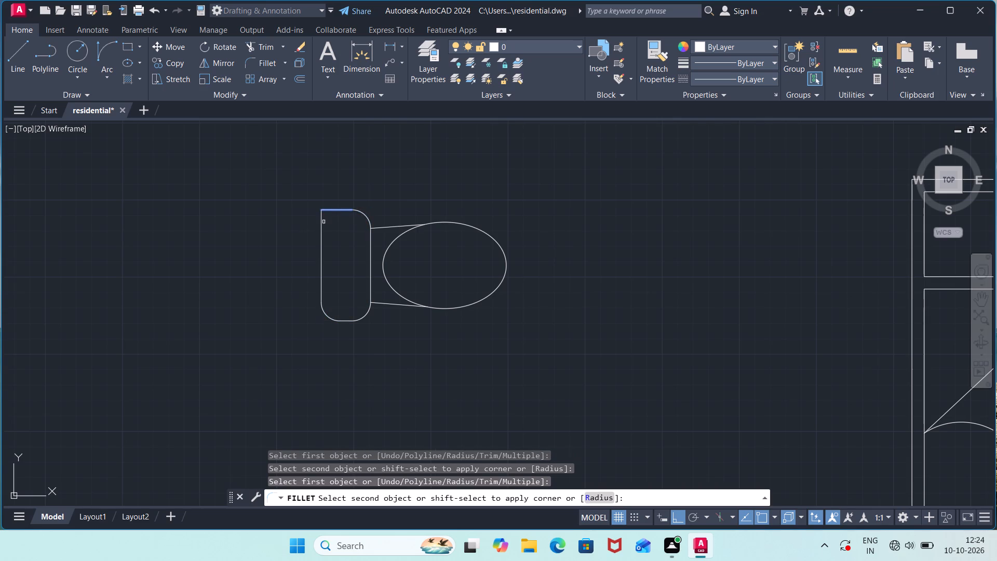
click(320, 226)
scroll(325, 270, down, 1)
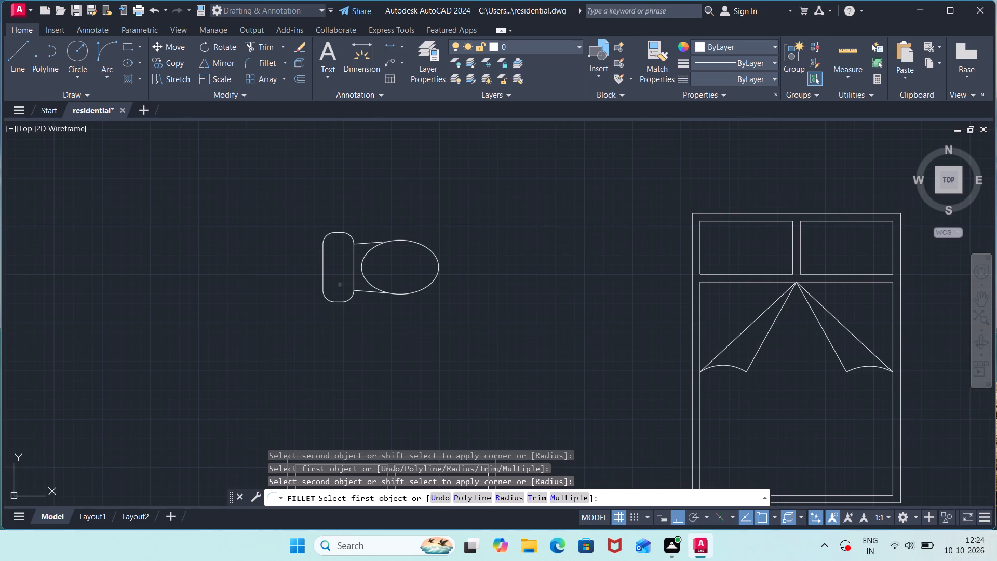
key(Escape)
Copy the complete toilet straight up to the empty space above the original.
scroll(451, 242, down, 3)
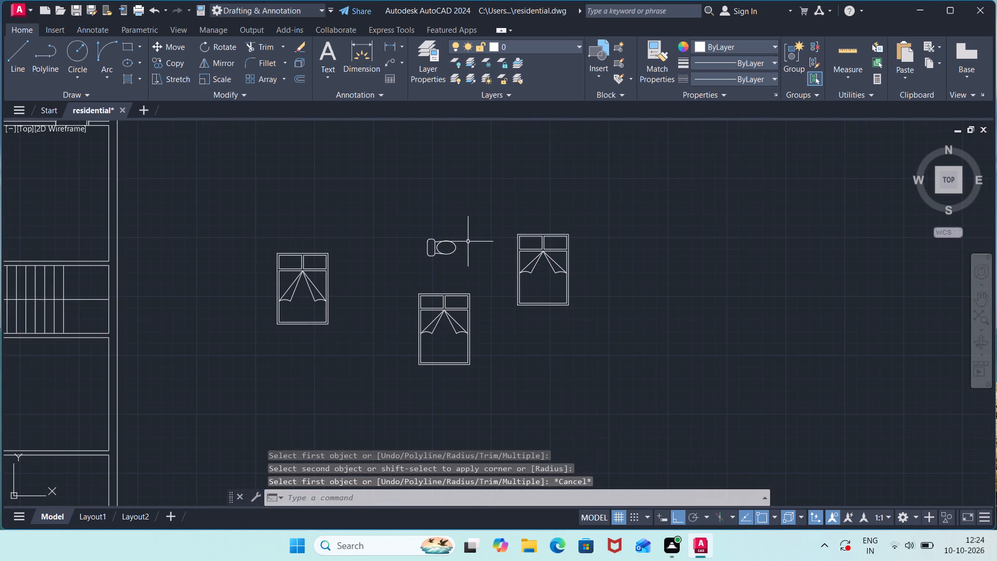
click(420, 229)
click(477, 271)
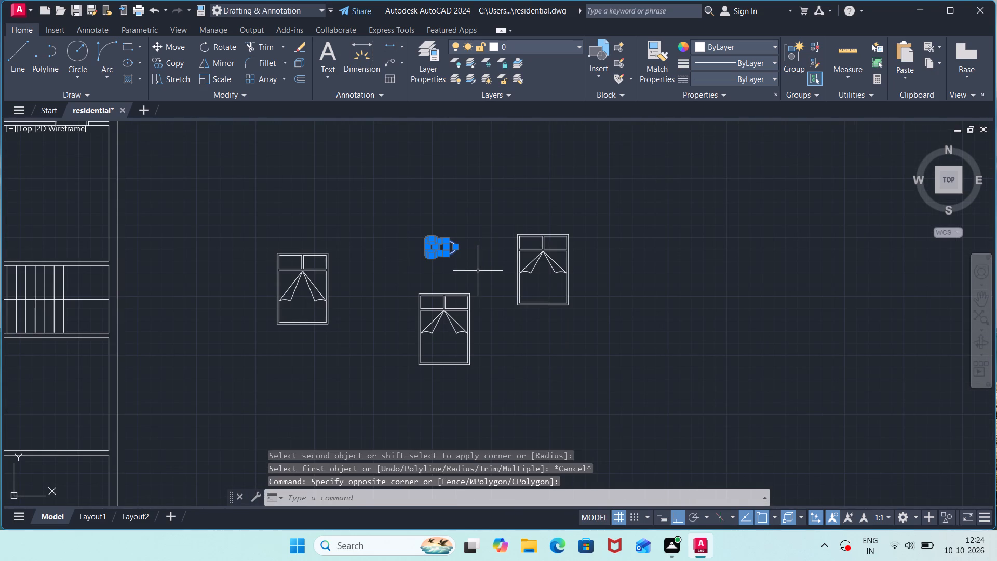
text(co)
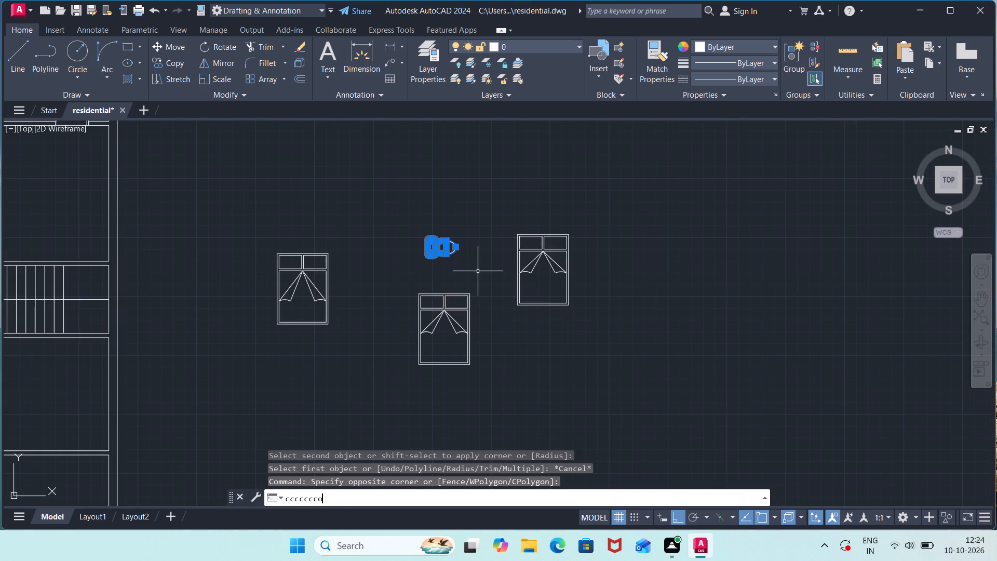
key(BackSpace)
key(BackSpace)
key(BackSpace)
key(BackSpace)
key(BackSpace)
key(BackSpace)
key(BackSpace)
key(o)
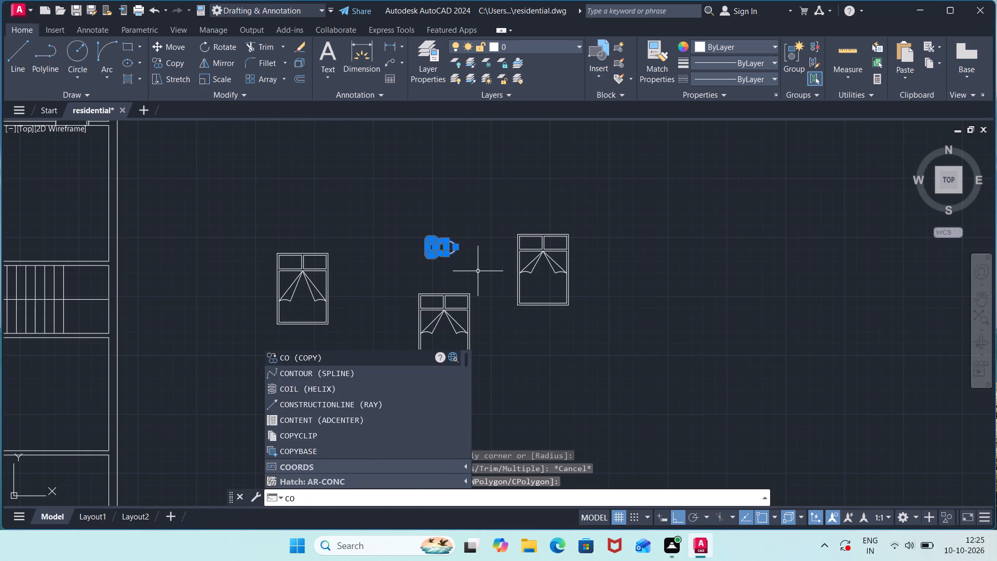
key(Return)
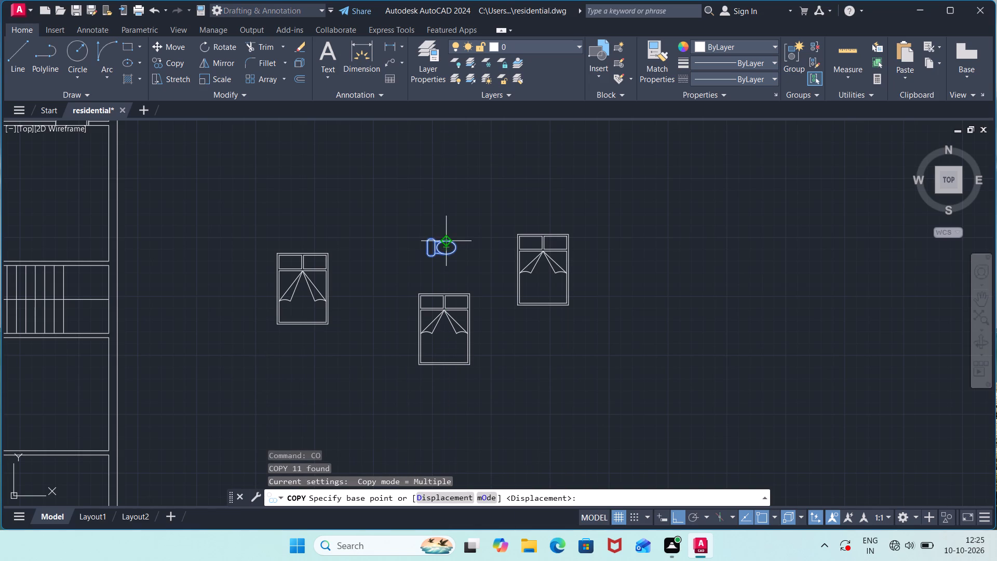
click(446, 239)
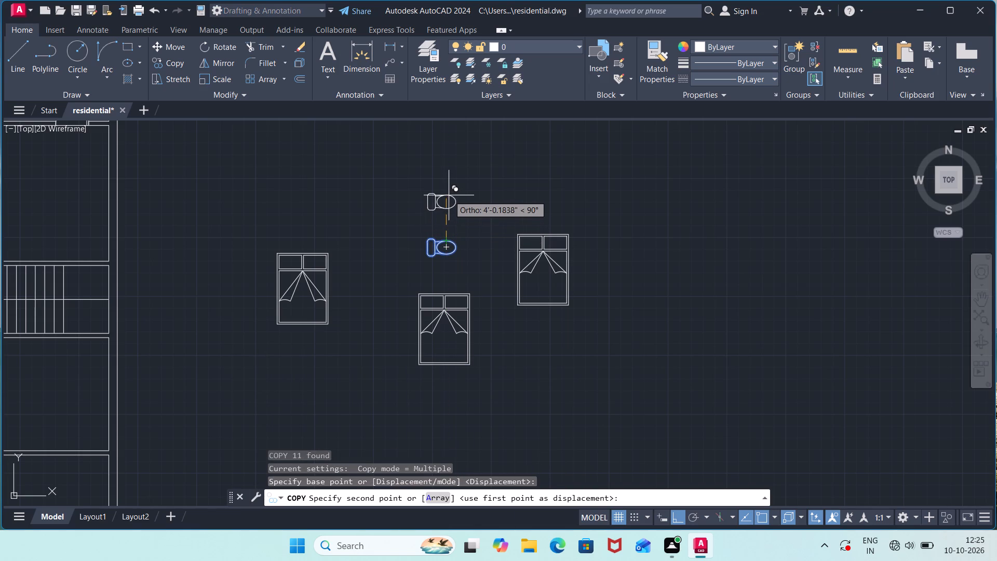
click(456, 181)
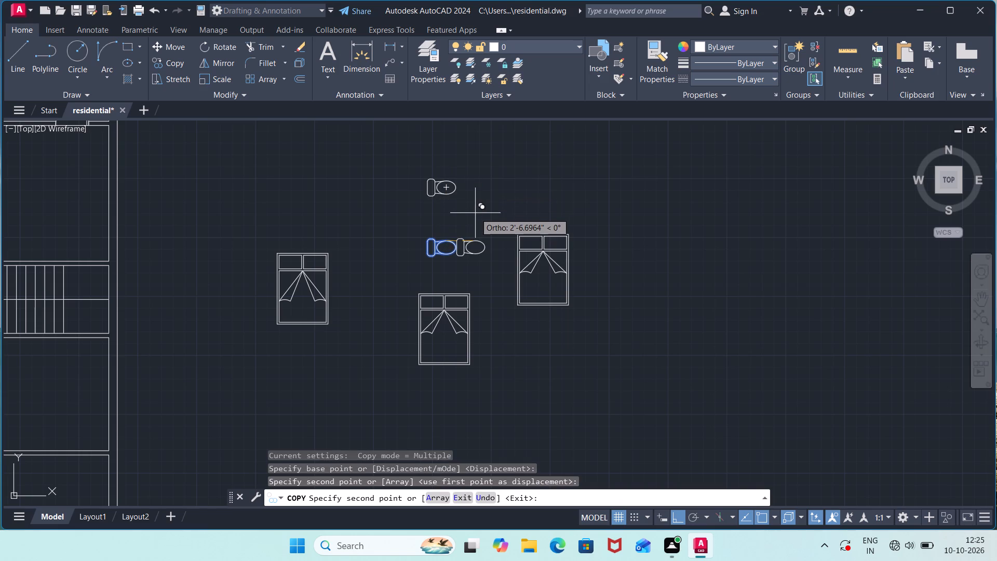
key(Escape)
Move the lower toilet straight across into the floor plan, beside the small door on the plan's west side.
click(469, 220)
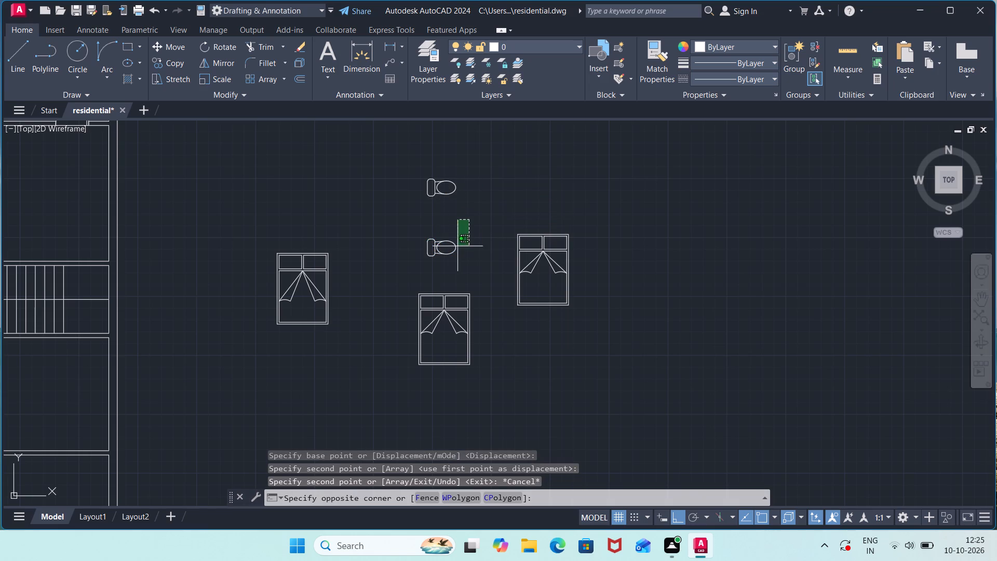
click(414, 265)
key(m)
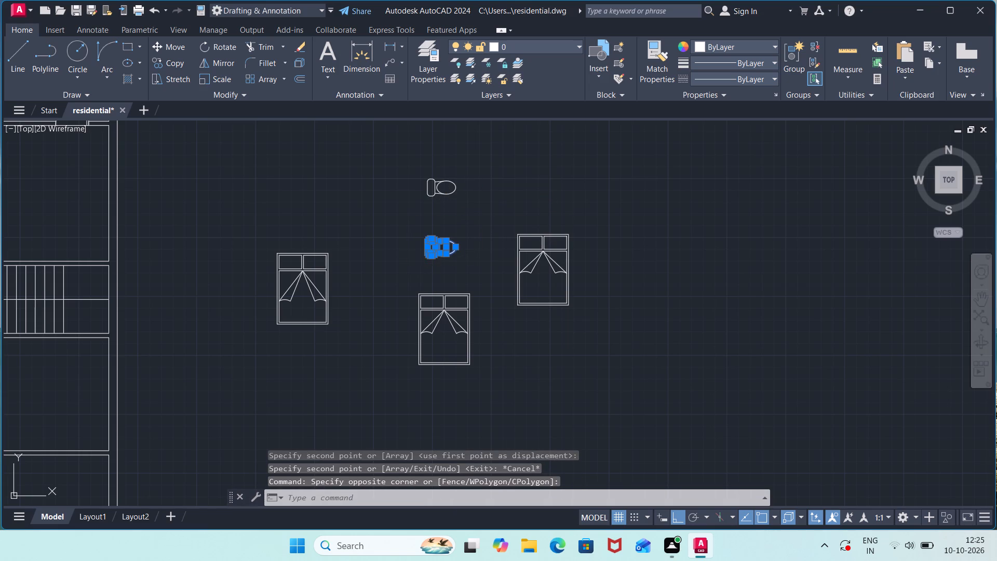
key(Return)
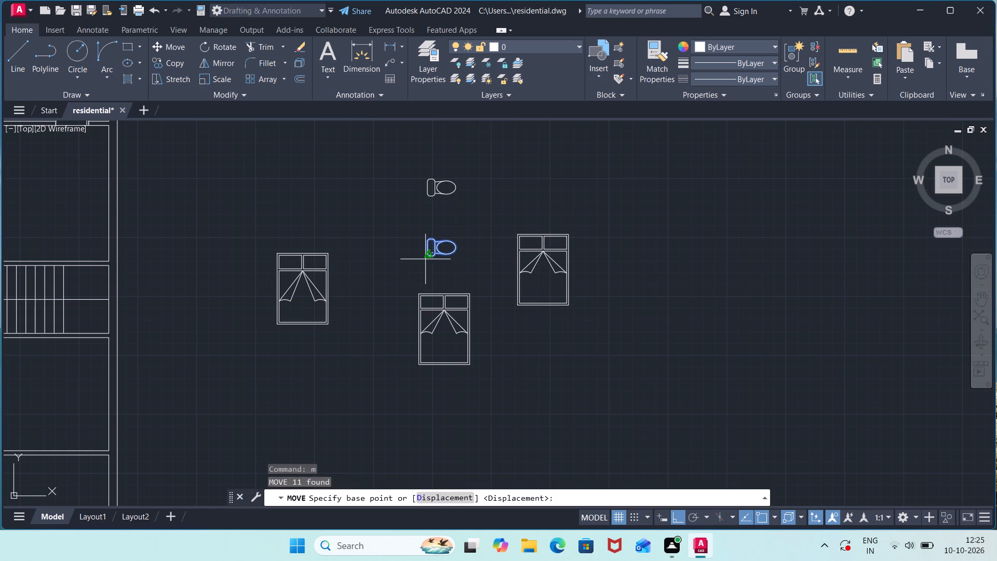
click(425, 259)
middle_drag(244, 270, 386, 261)
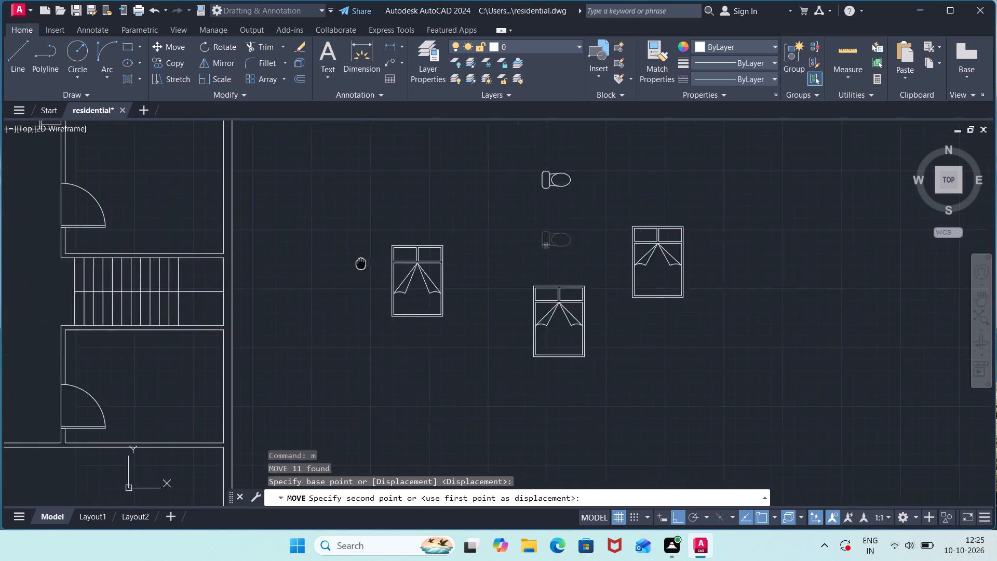
middle_drag(386, 261, 745, 261)
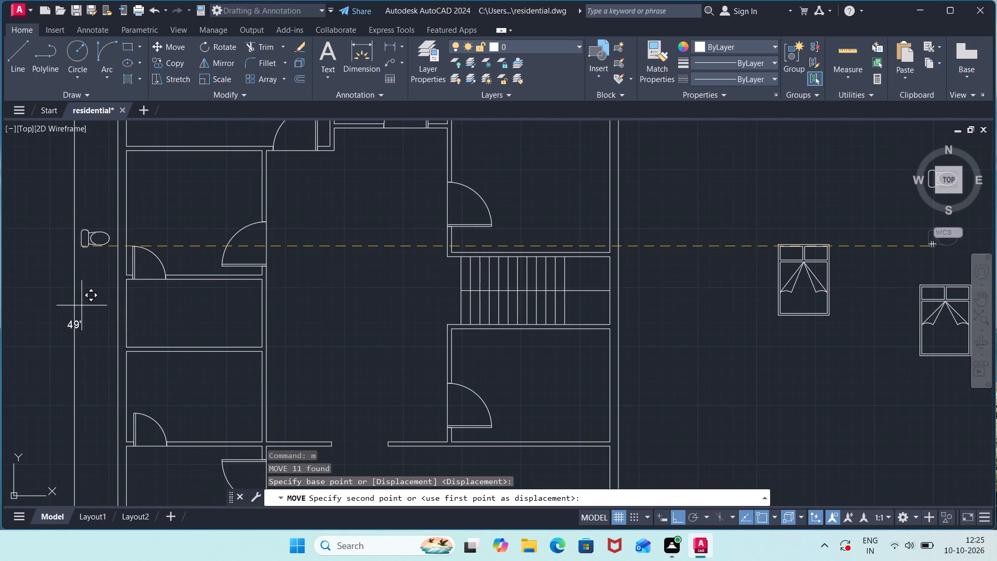
click(134, 317)
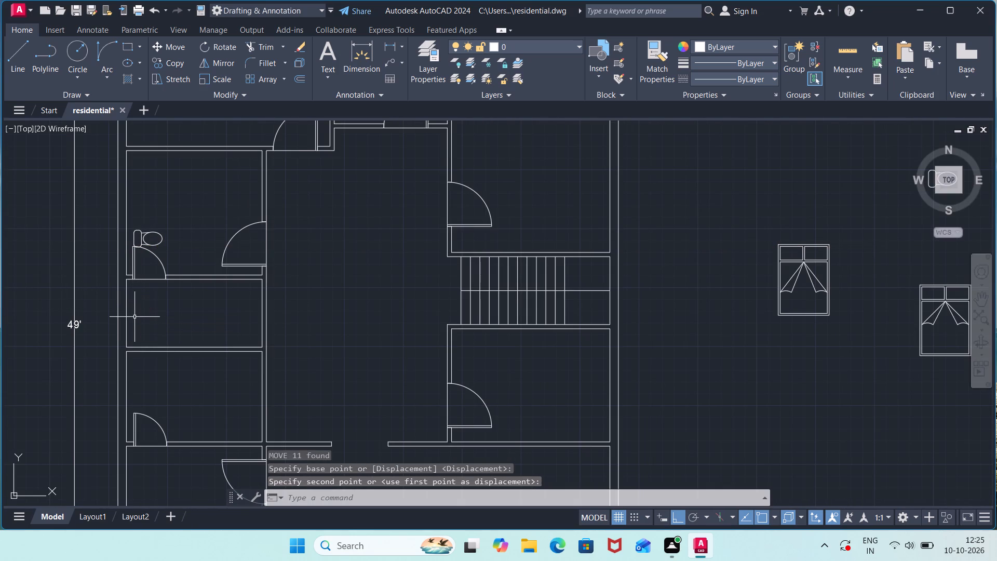
With Ortho off, move that toilet down into the small room below the door, near its upper-left corner.
scroll(150, 258, up, 1)
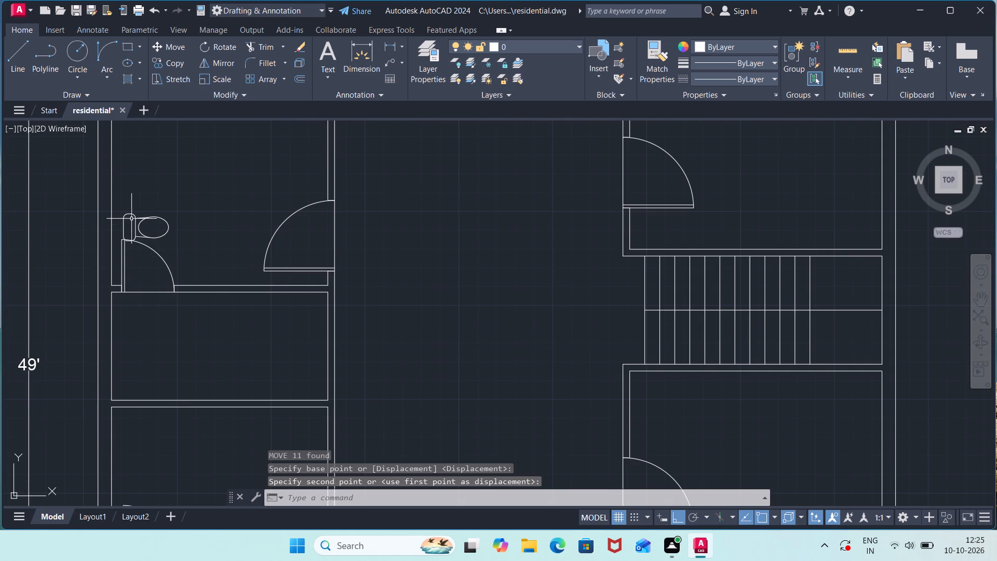
click(125, 209)
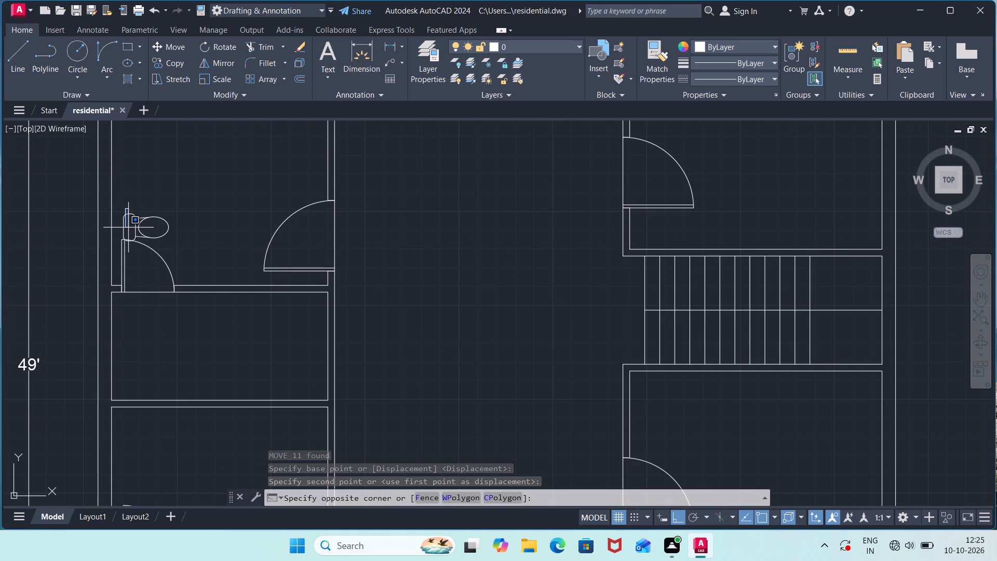
key(Escape)
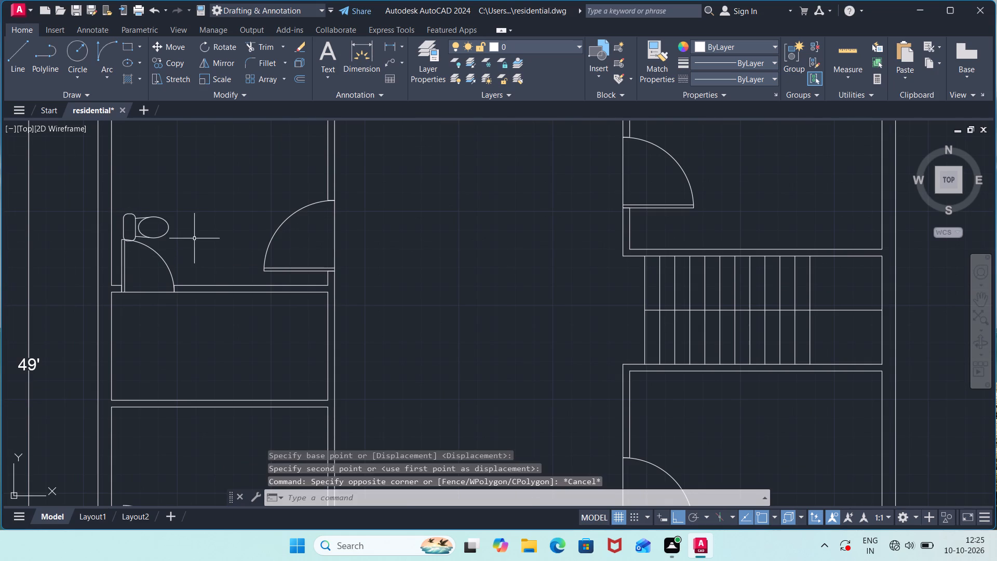
click(117, 201)
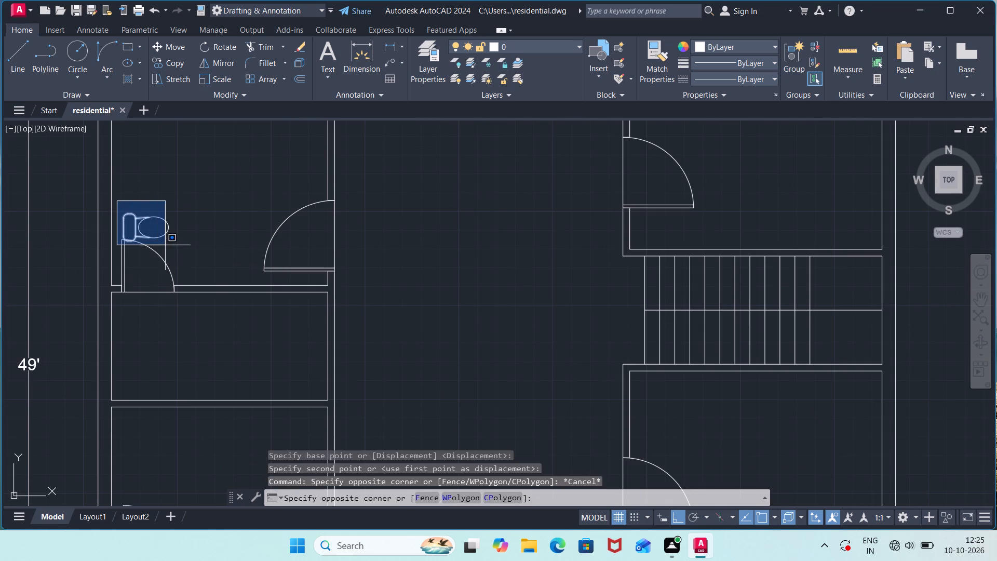
click(180, 247)
key(m)
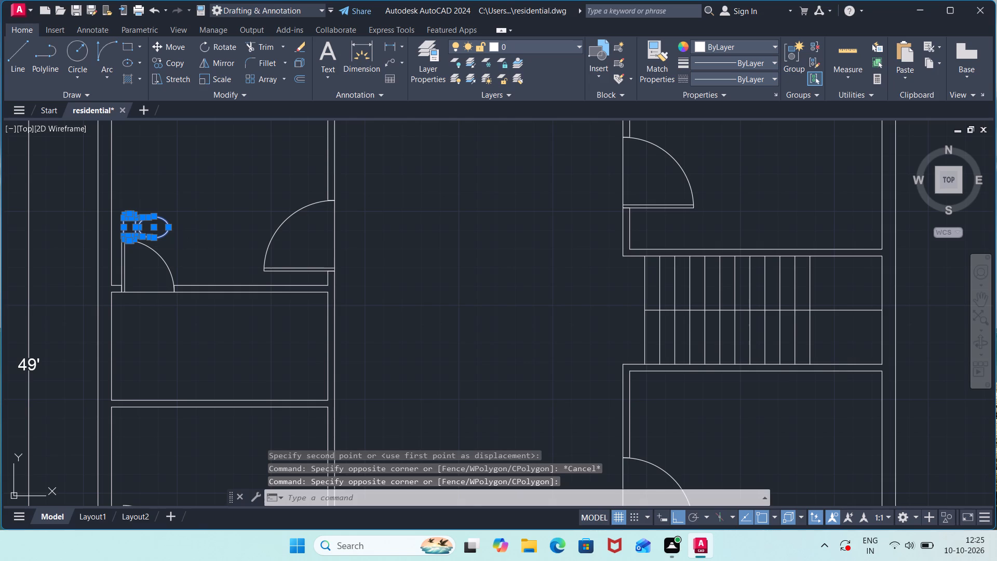
key(Return)
key(F8)
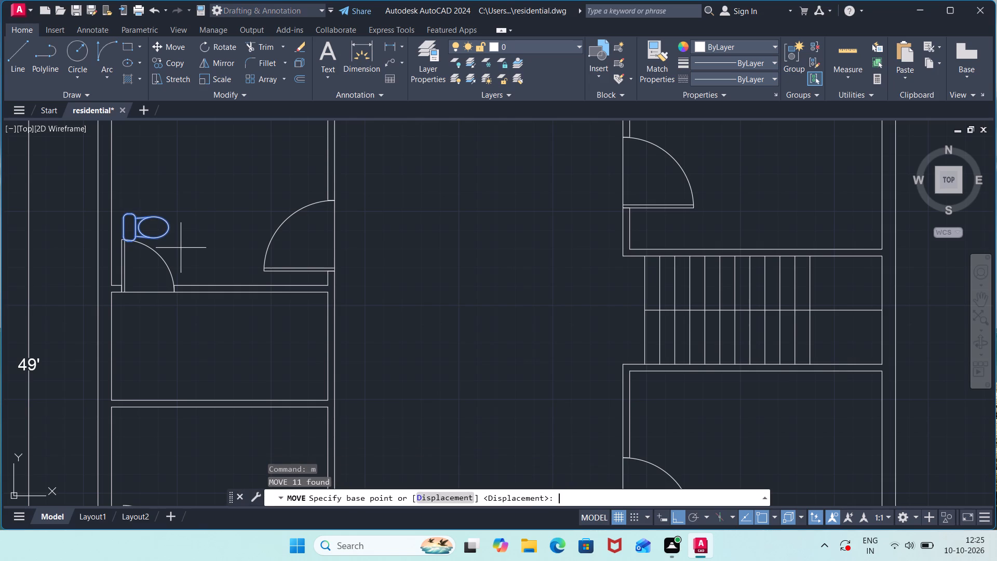
click(129, 233)
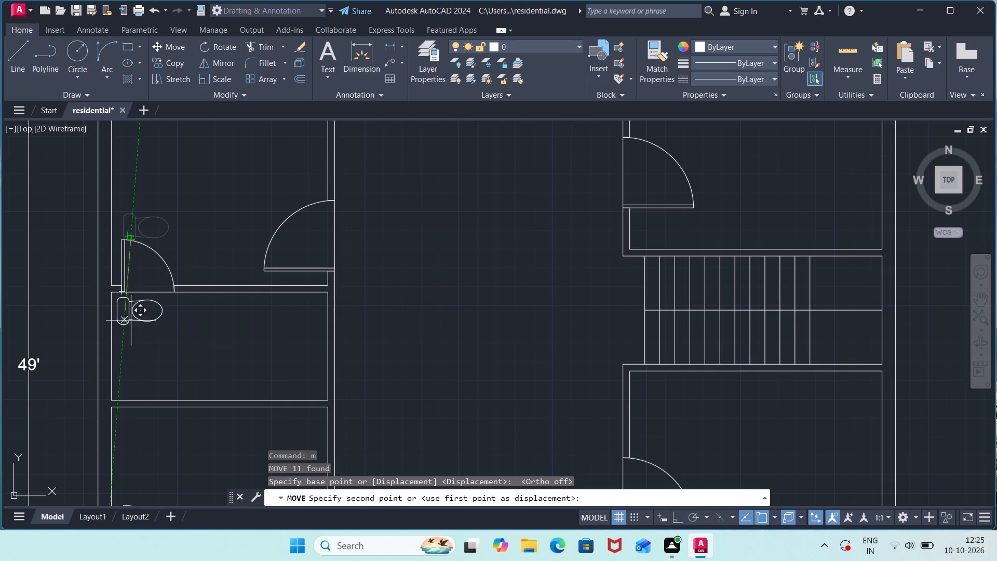
click(131, 320)
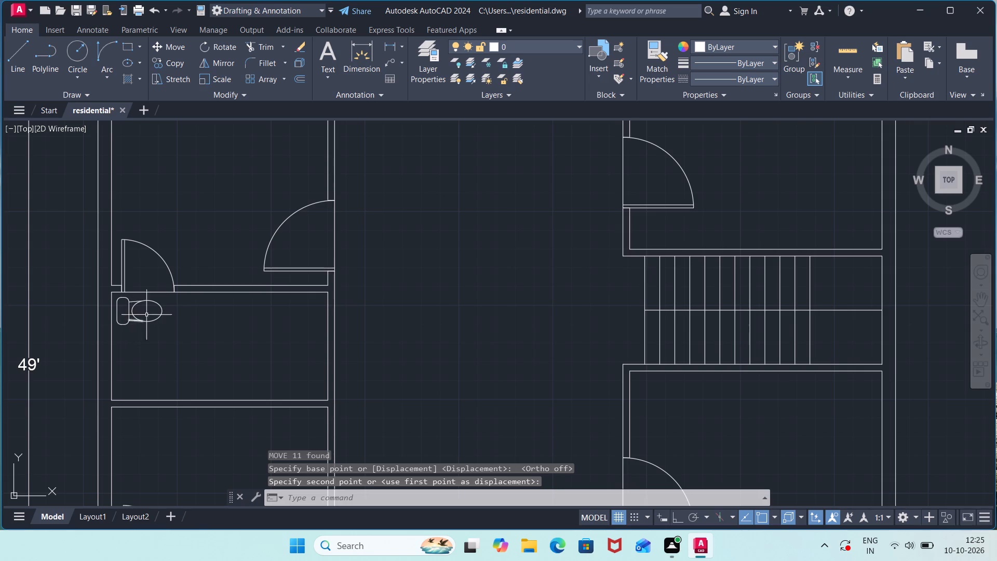
Rotate the remaining toilet above the beds by 180° about a point on its tank.
scroll(319, 328, down, 2)
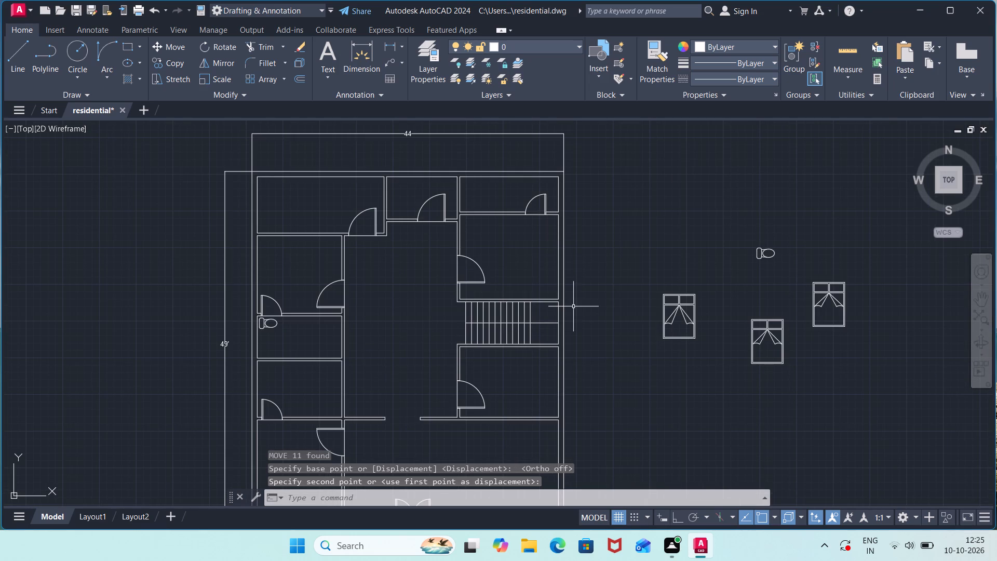
click(790, 231)
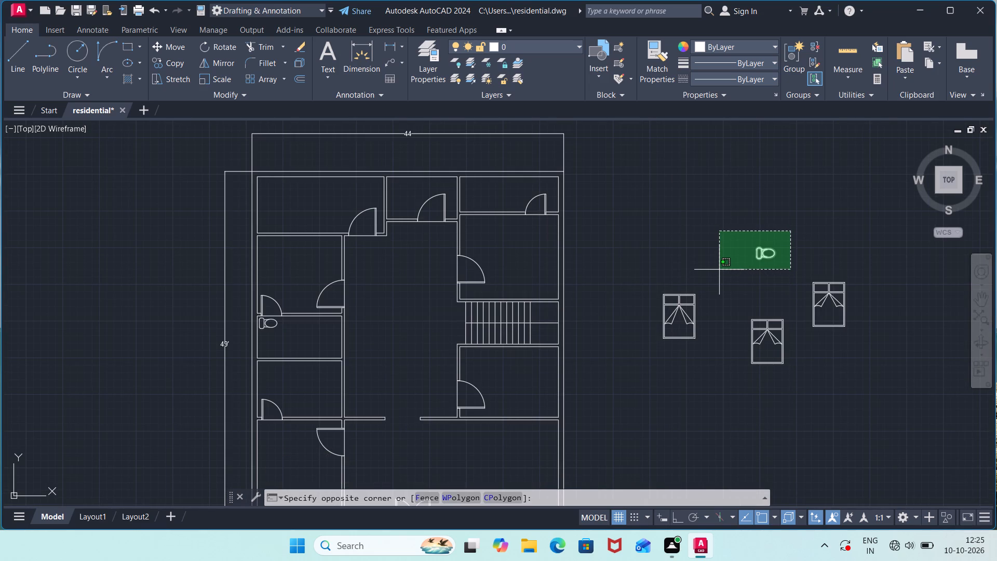
key(Escape)
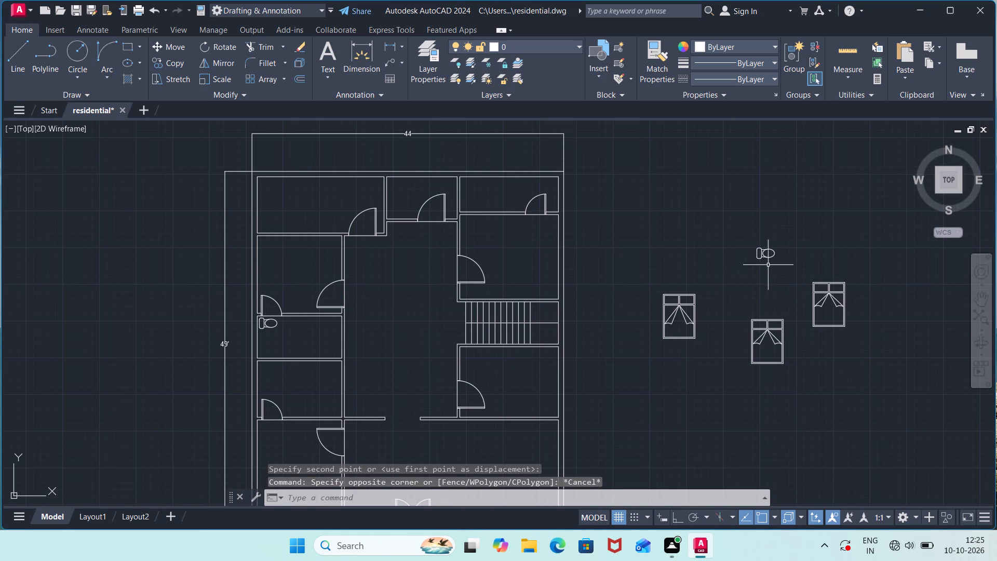
click(786, 239)
click(731, 265)
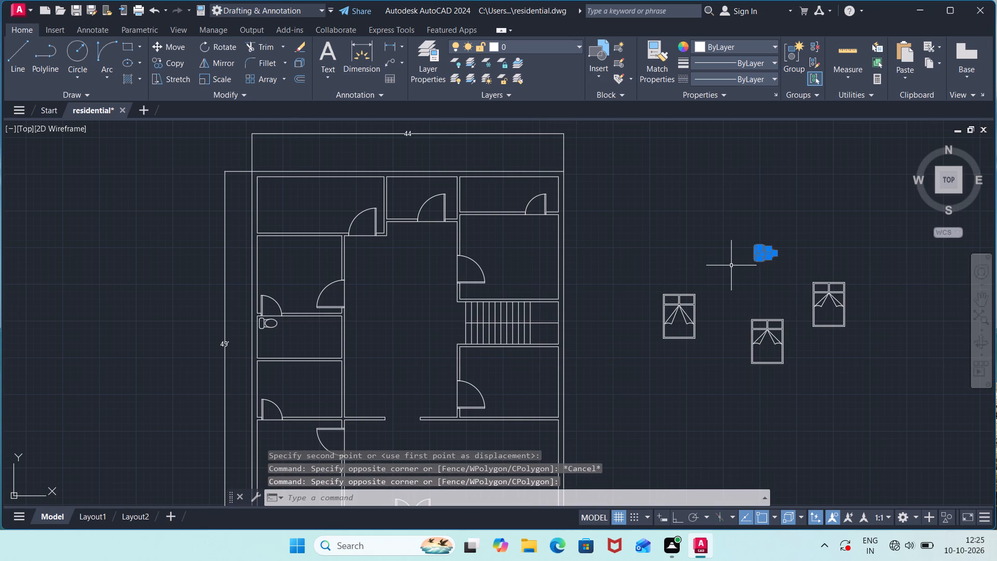
text(ro)
key(Return)
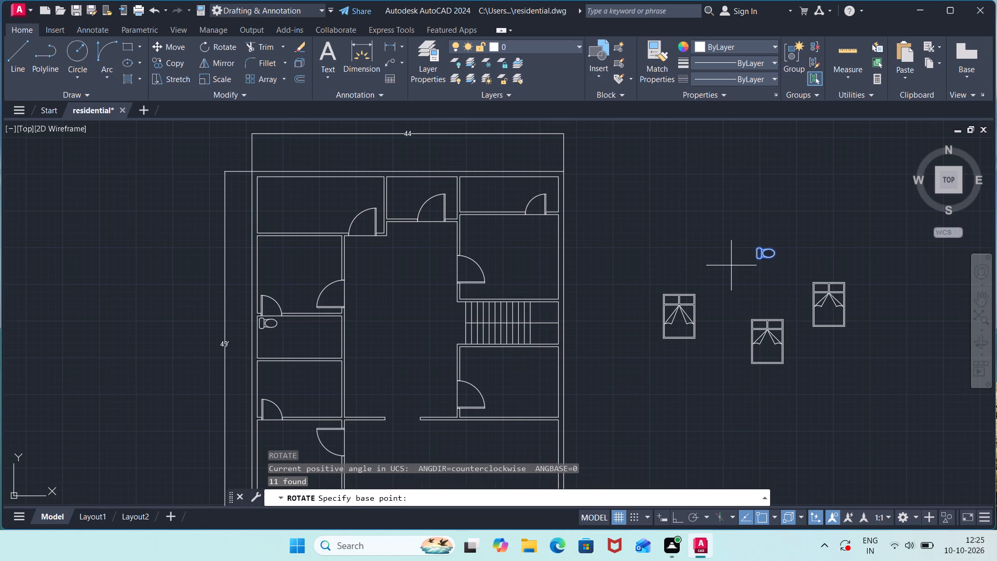
click(759, 246)
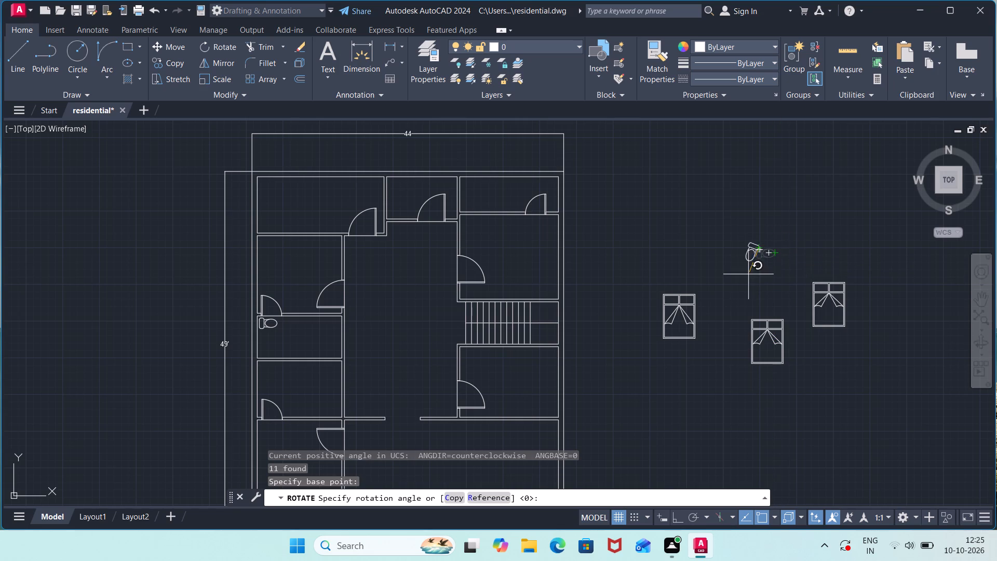
click(679, 247)
Move the rotated toilet into the same small room, with its tank near the east wall by the upper-right corner.
click(770, 227)
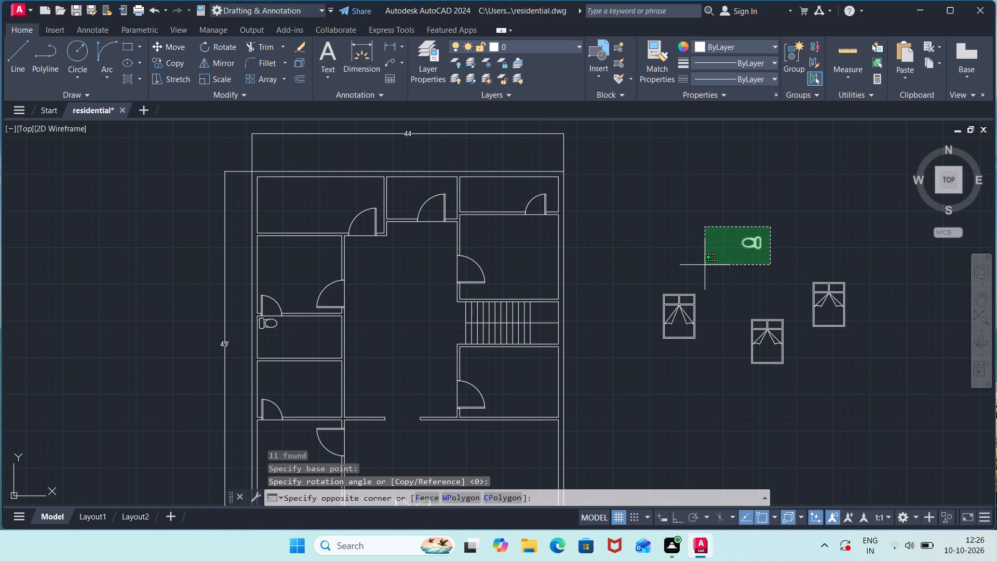
click(705, 265)
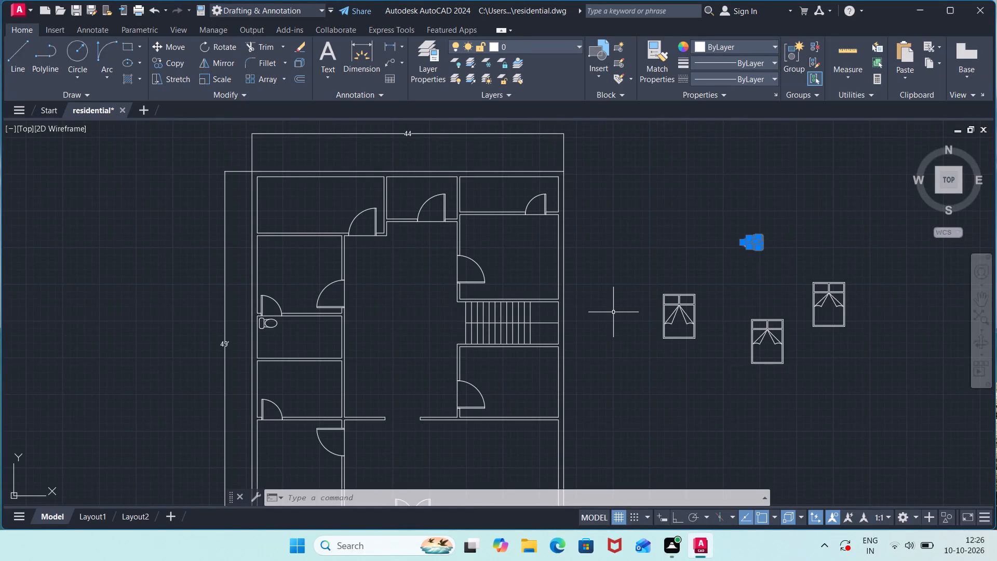
key(m)
key(Return)
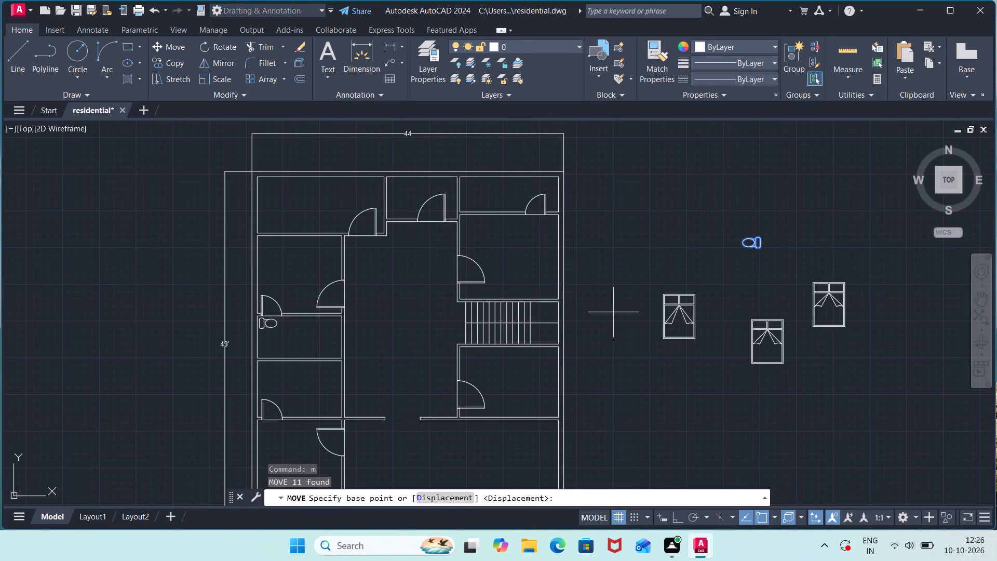
click(761, 248)
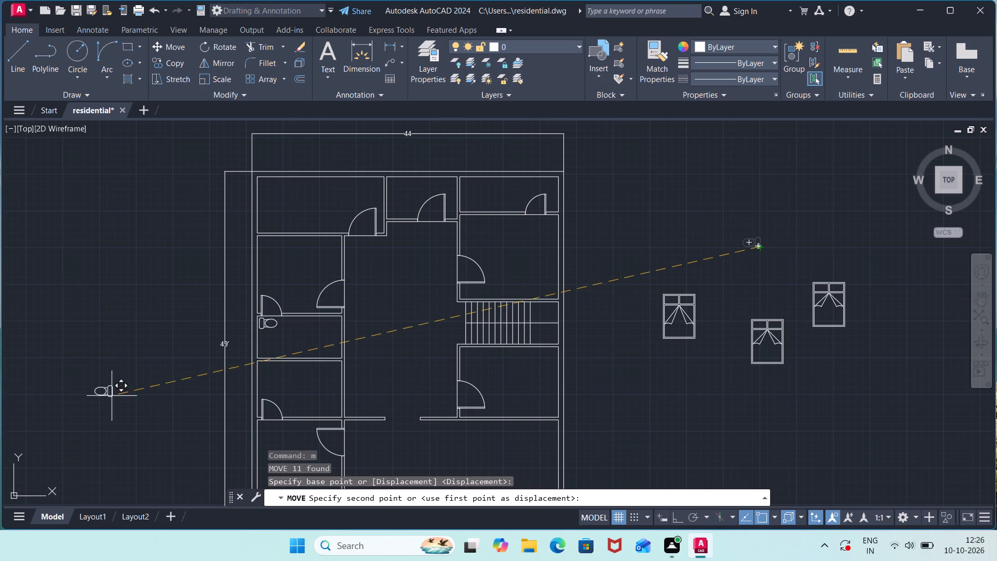
scroll(334, 341, up, 2)
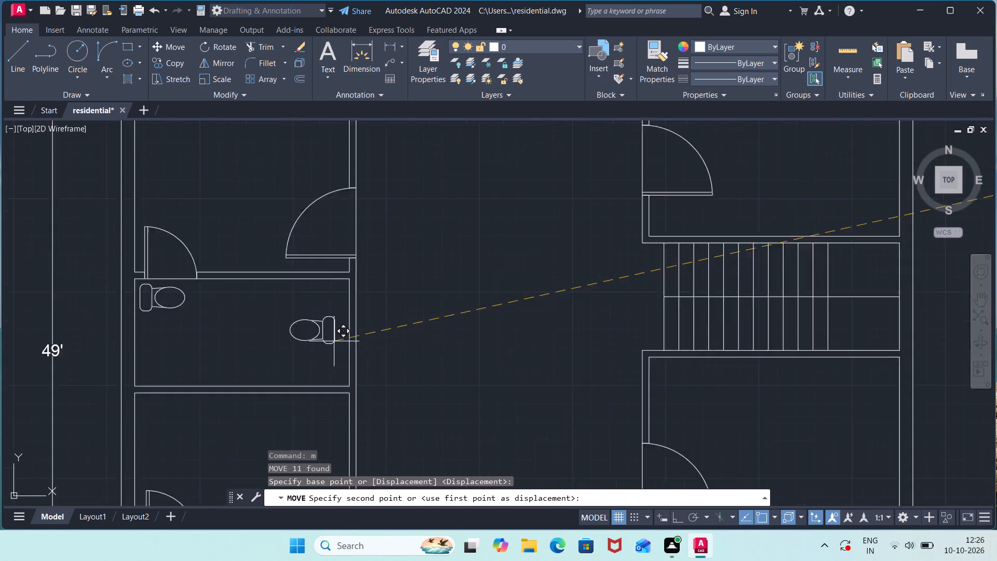
scroll(334, 341, up, 2)
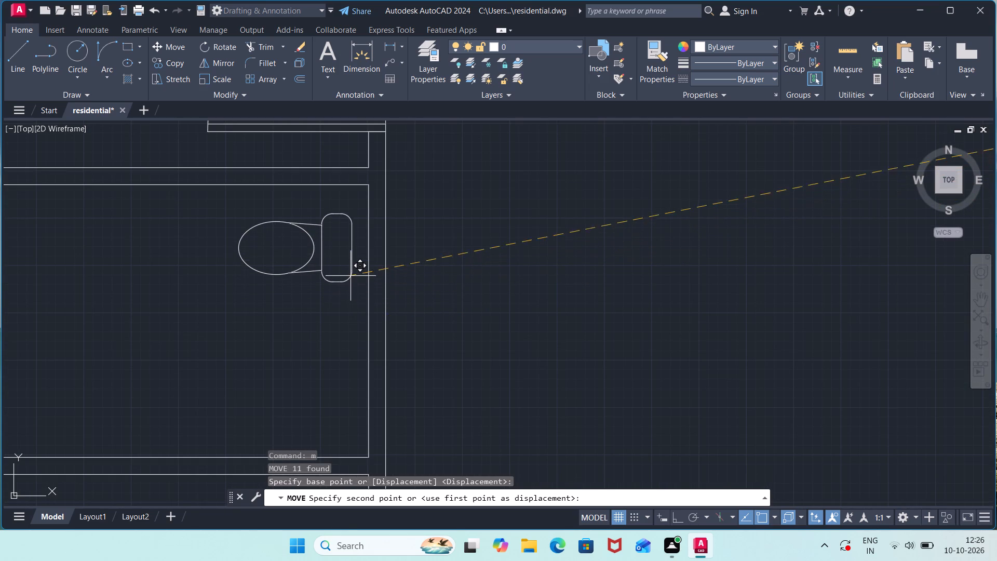
click(357, 263)
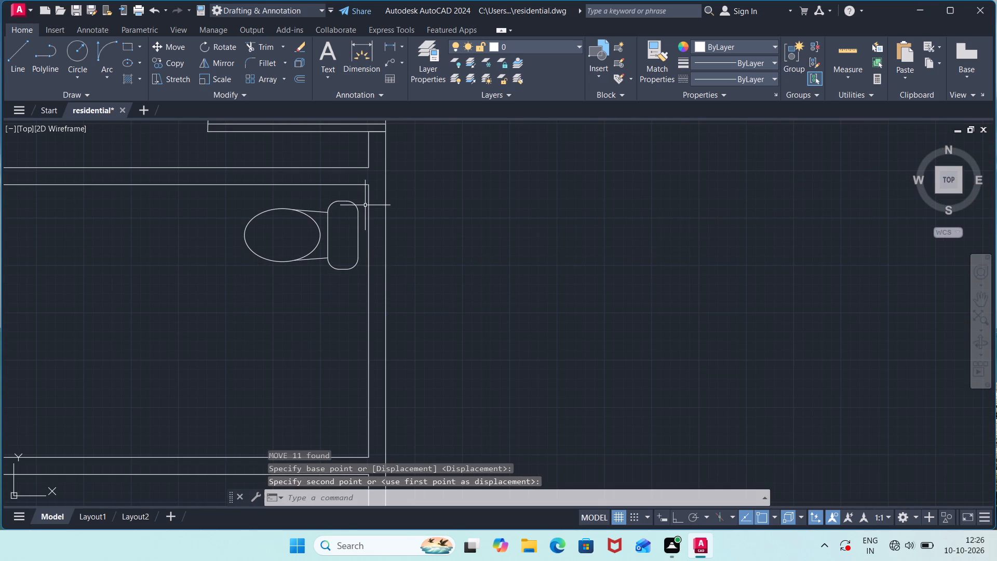
Copy the rotated toilet into the room directly below, with its tank near the east wall by the upper-right corner.
click(363, 197)
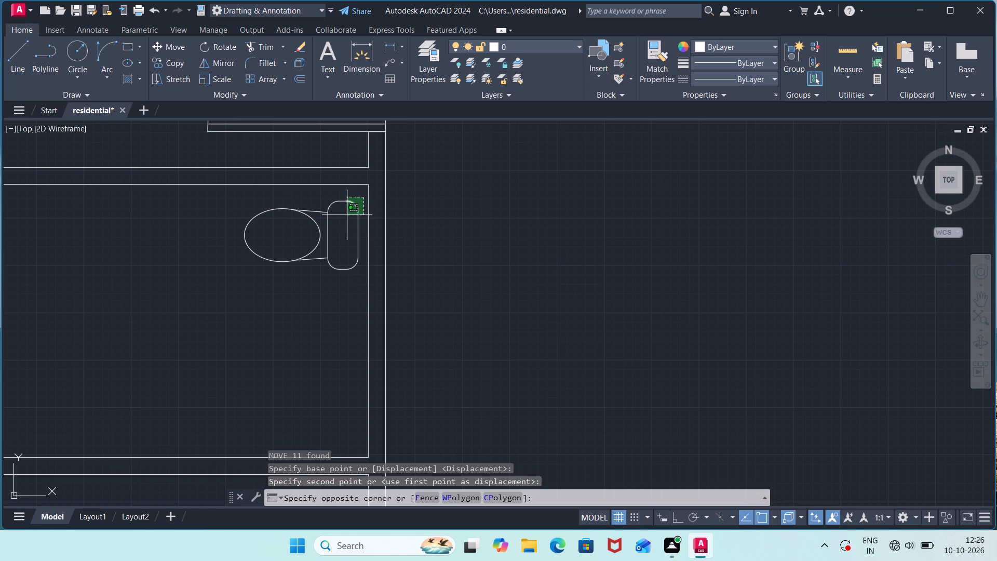
click(220, 288)
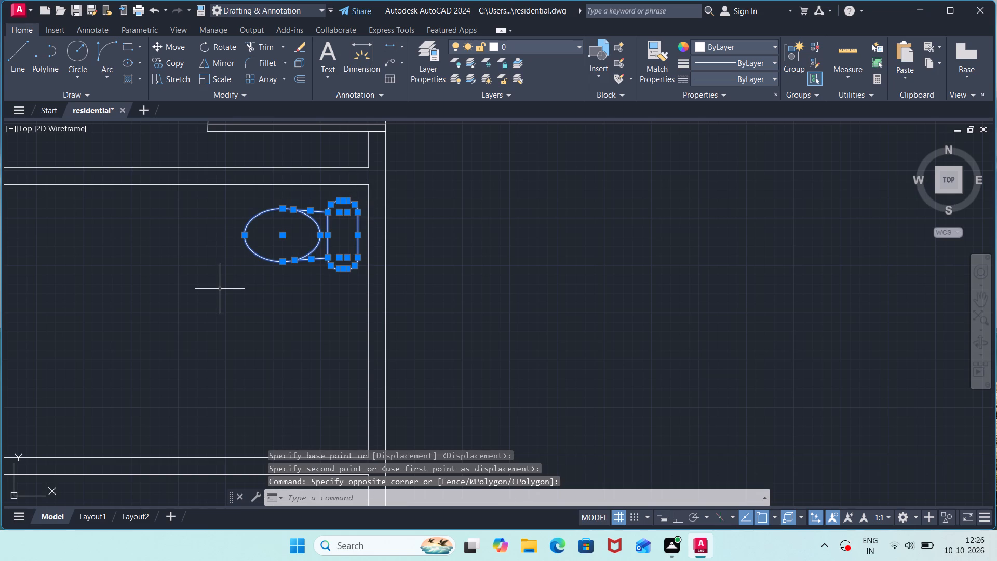
text(co)
key(Return)
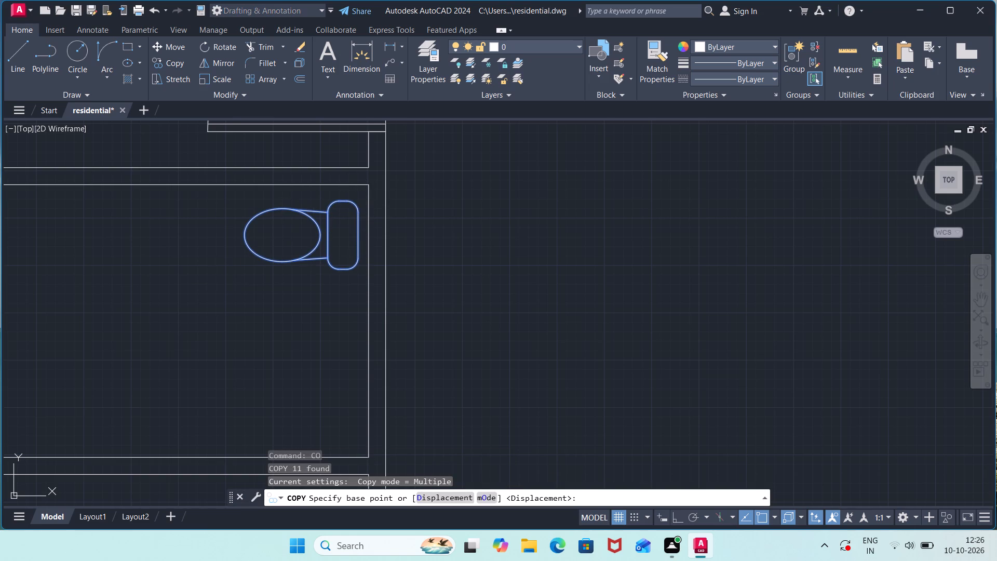
click(359, 245)
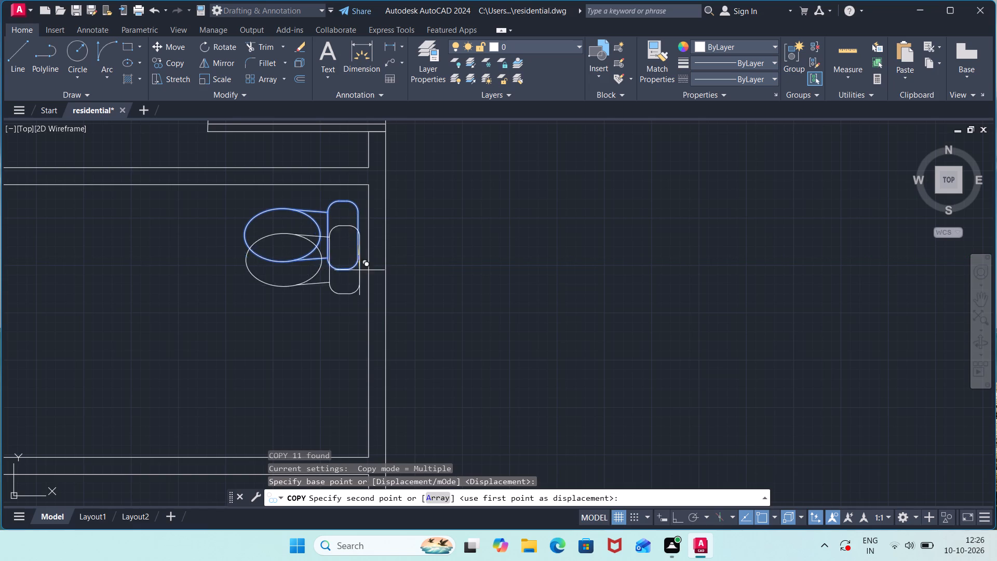
middle_drag(358, 351, 353, 264)
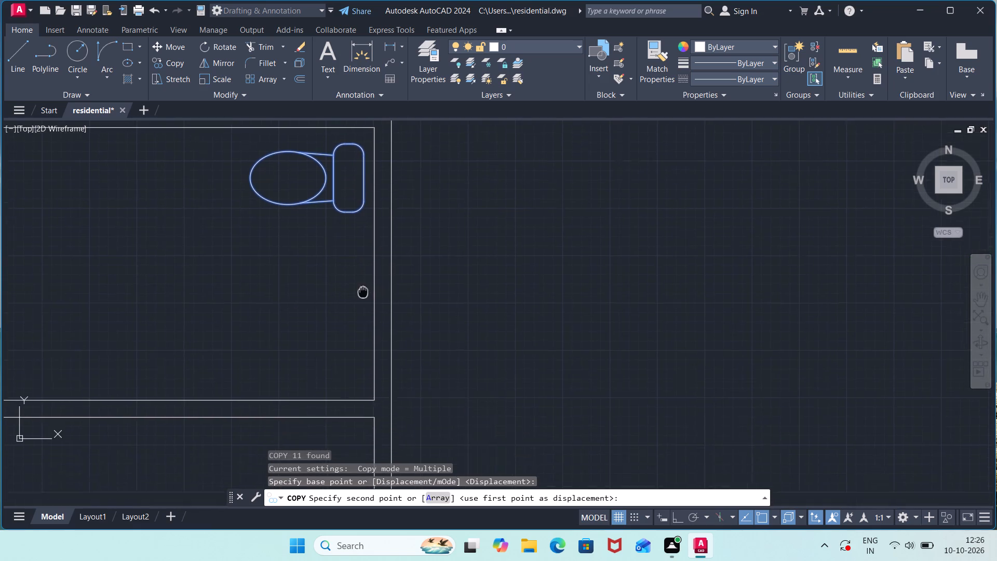
middle_drag(353, 264, 338, 205)
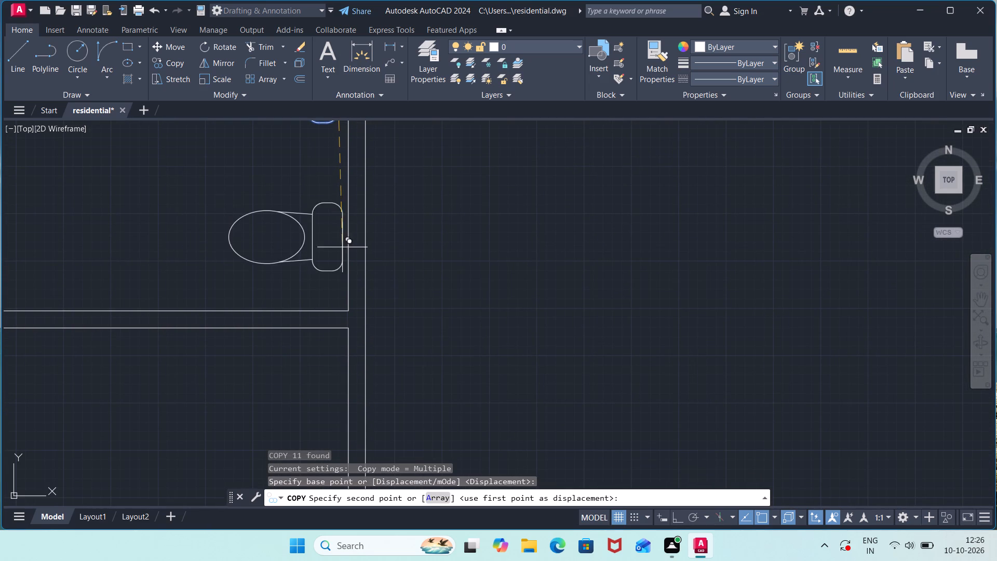
middle_drag(339, 377, 352, 247)
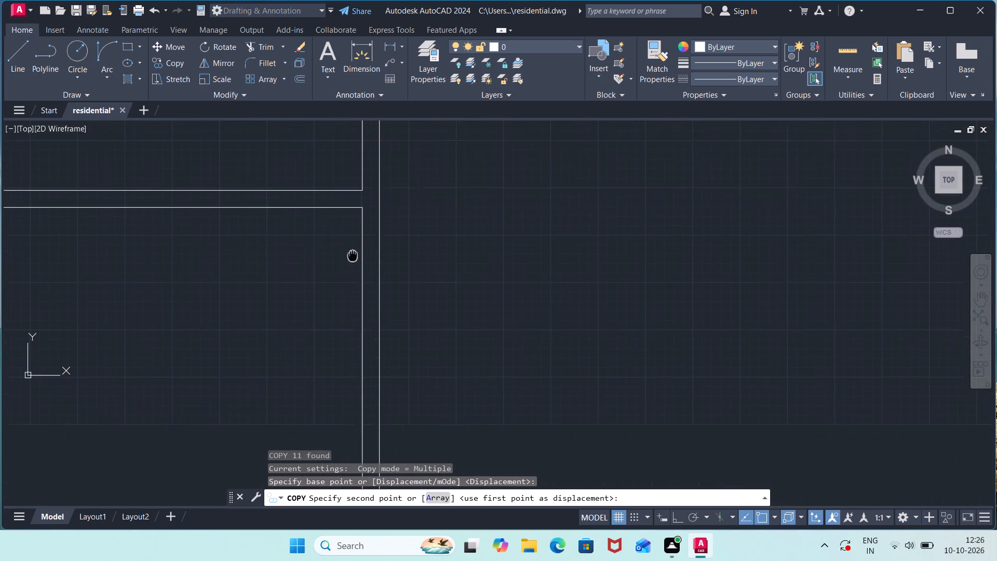
middle_drag(352, 247, 352, 239)
click(350, 278)
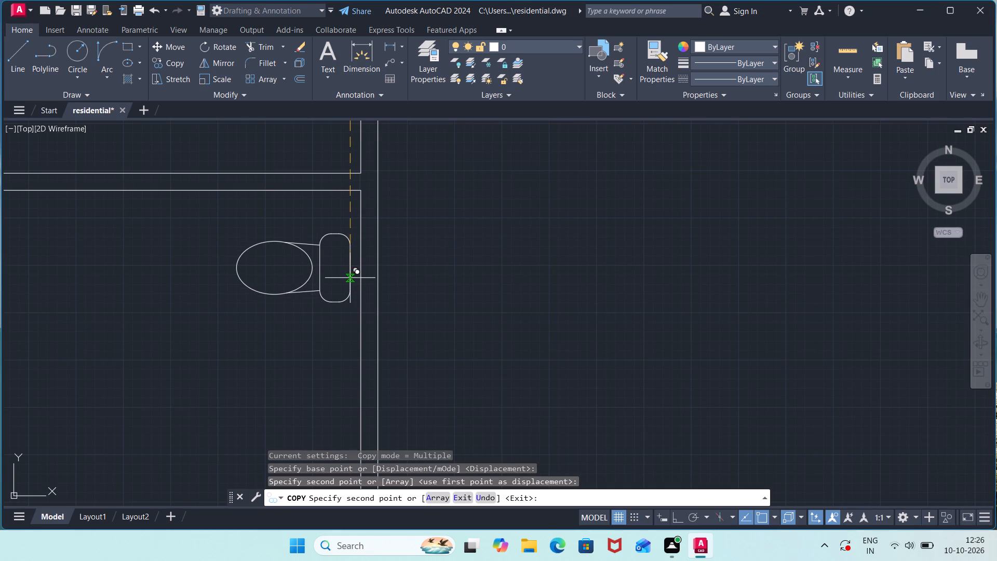
Delete the toilet near the upper-left corner of the upper bathroom, including the stray line left over from its tank.
scroll(418, 252, down, 1)
key(Escape)
scroll(442, 244, down, 2)
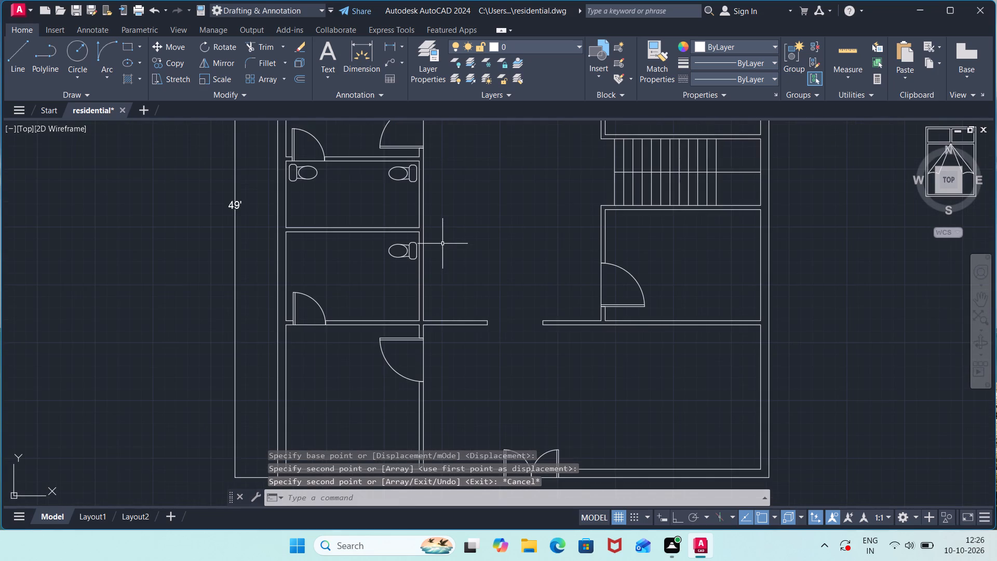
middle_drag(464, 266, 493, 295)
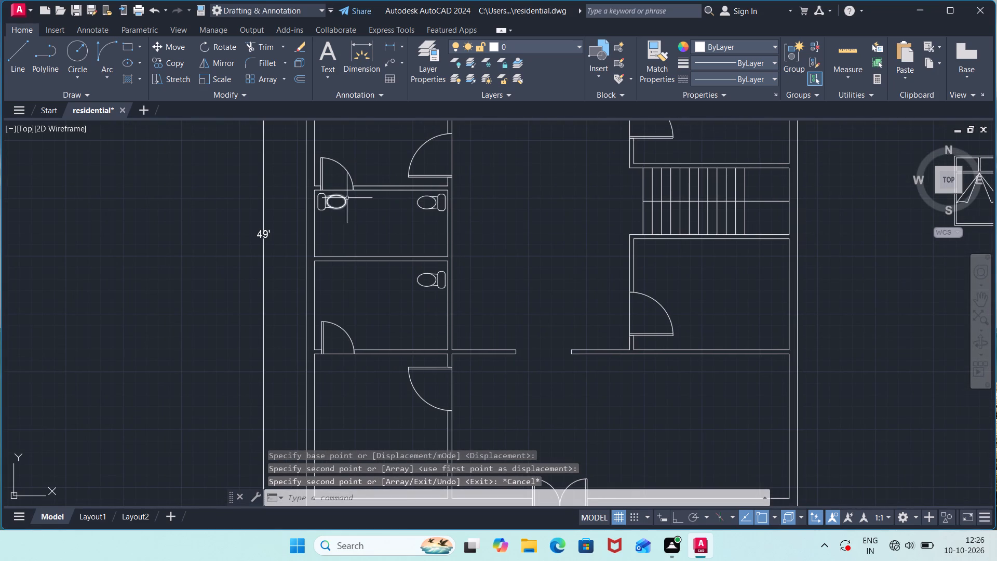
scroll(353, 194, up, 4)
click(299, 195)
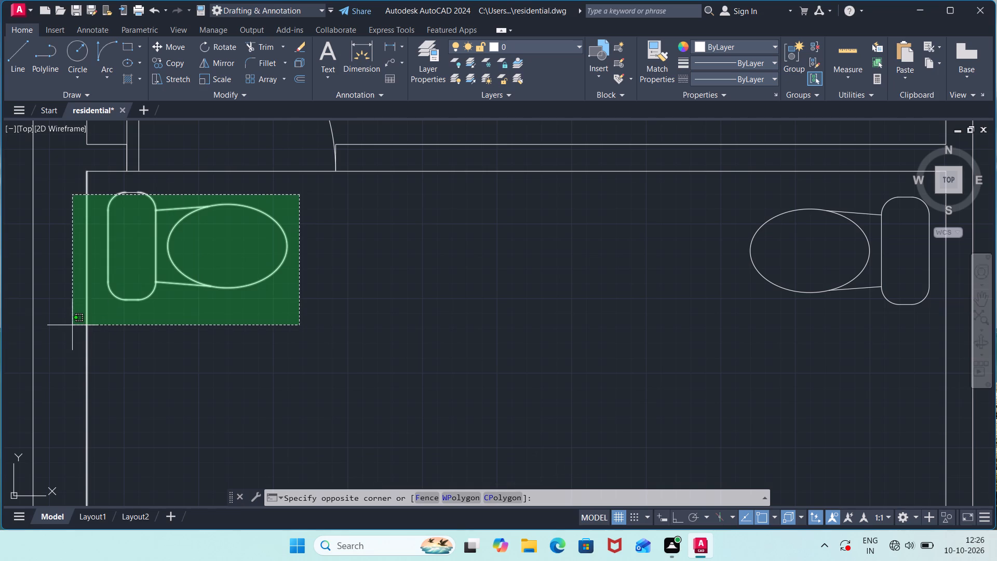
click(106, 304)
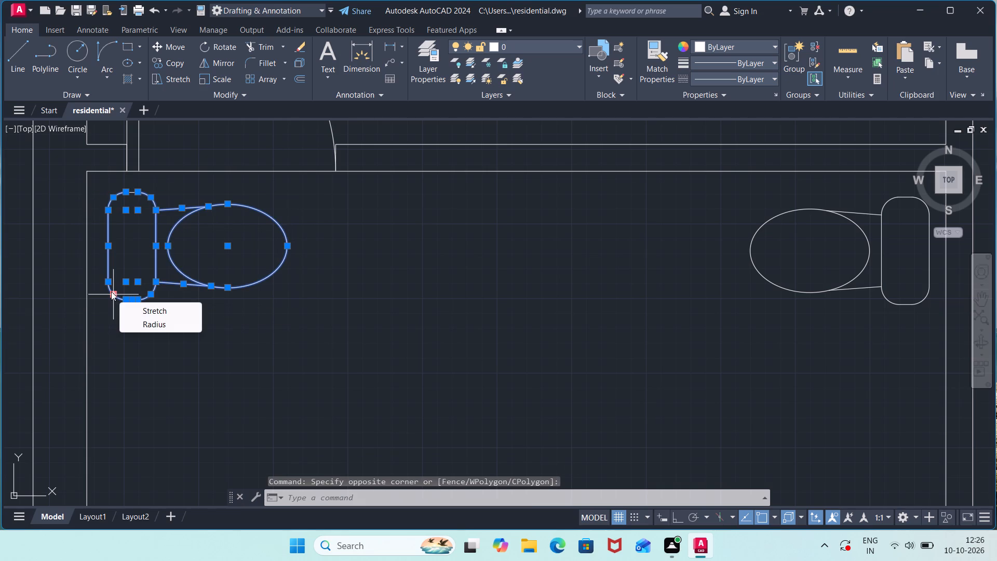
key(Delete)
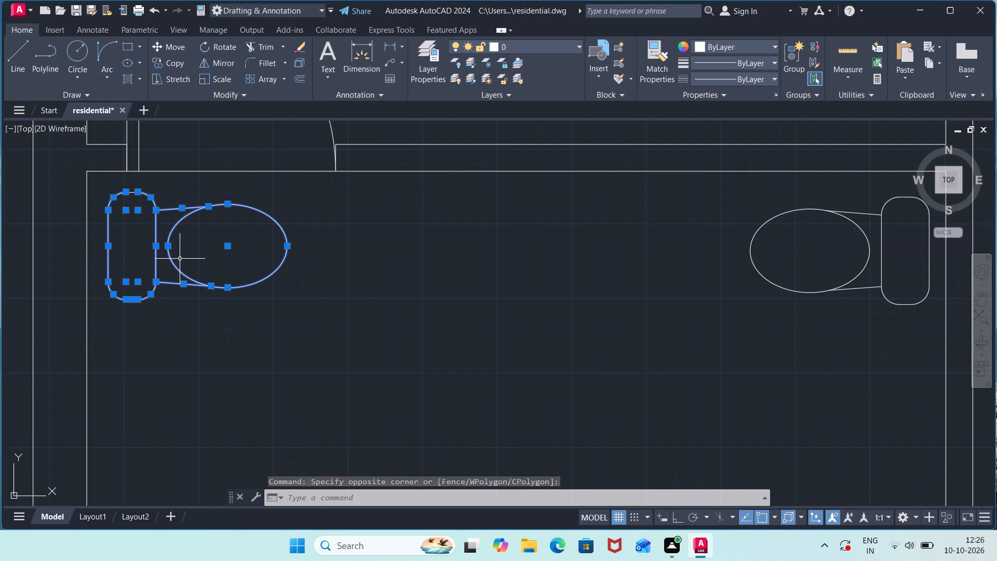
key(Delete)
click(156, 184)
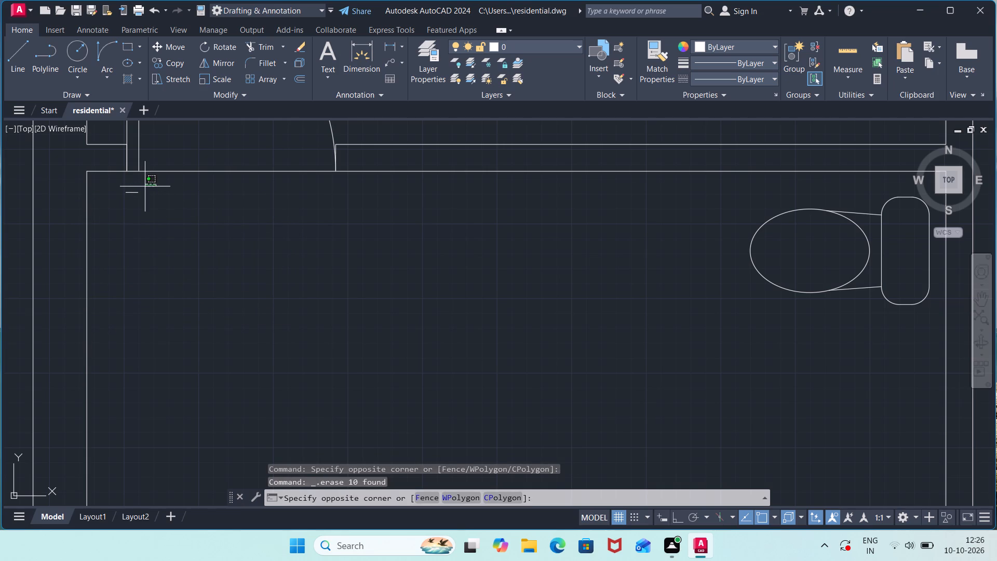
click(118, 205)
key(Delete)
Move the westernmost bed outside the plan into the west bedroom above the bathrooms, with its headboard near the north wall.
scroll(283, 233, down, 2)
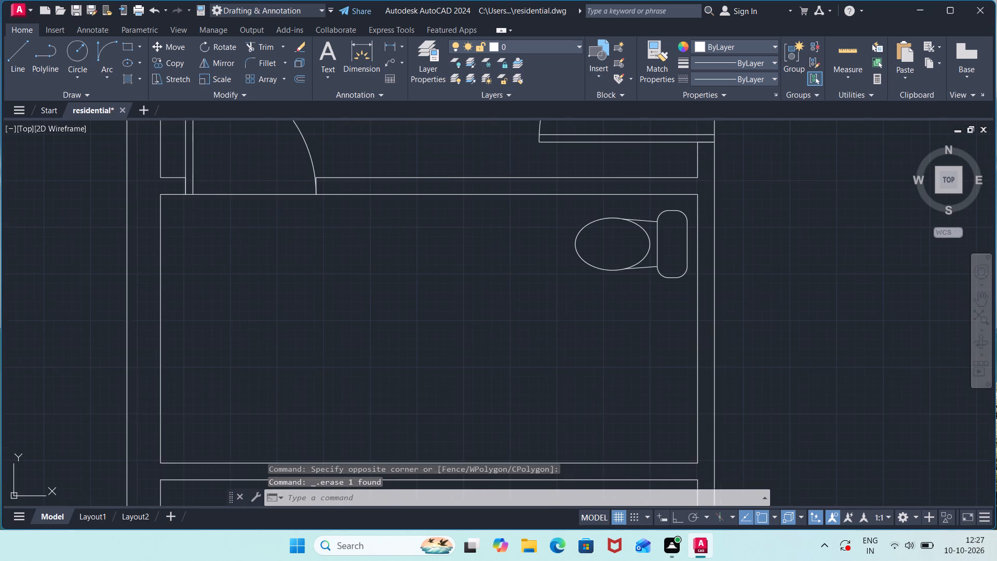
scroll(327, 248, down, 2)
scroll(503, 290, down, 1)
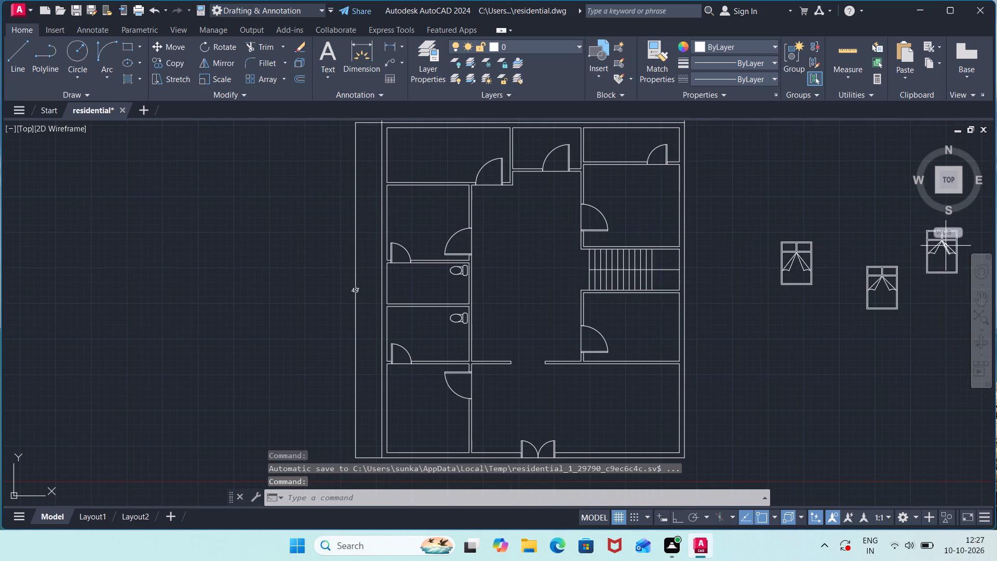
click(827, 224)
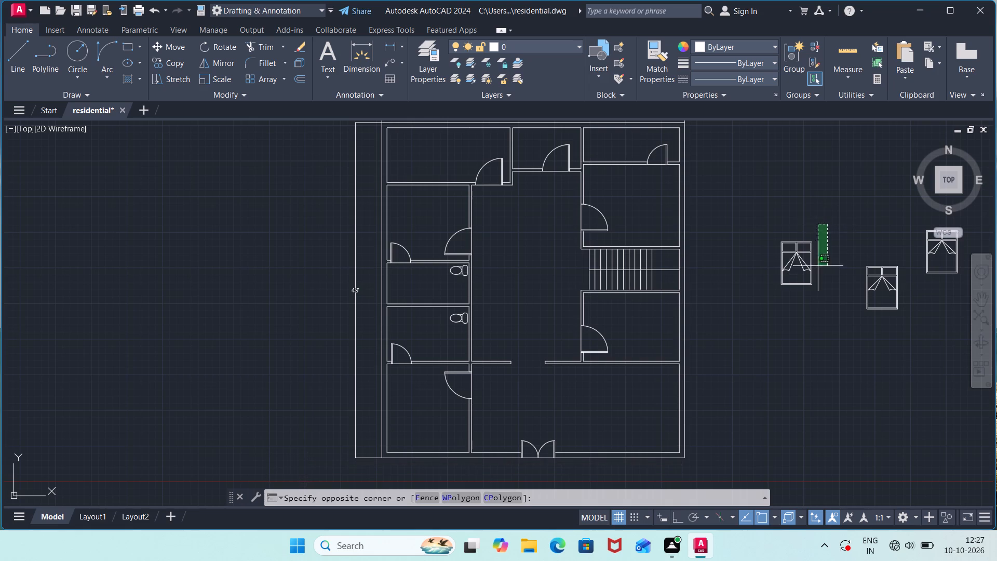
click(762, 304)
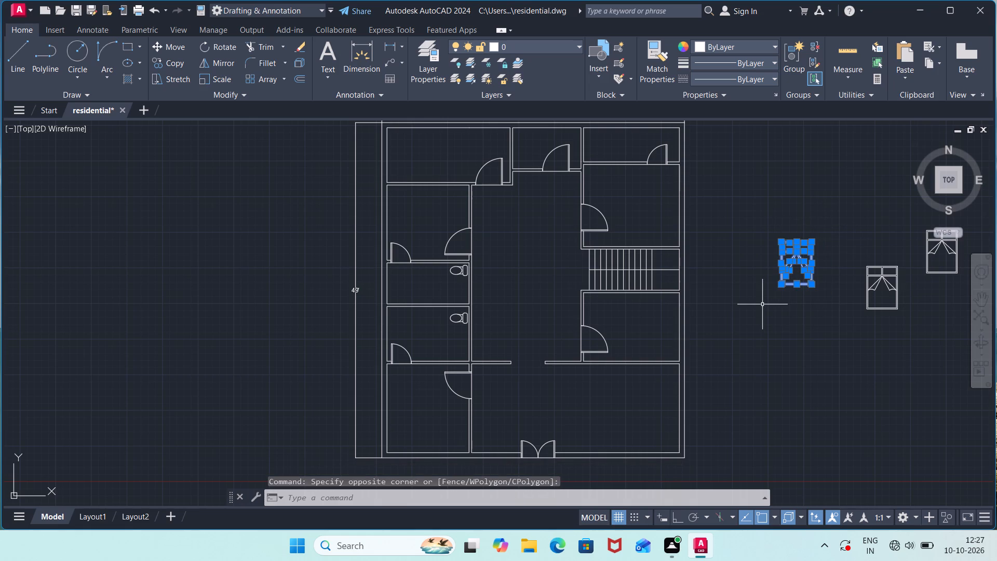
key(m)
key(Return)
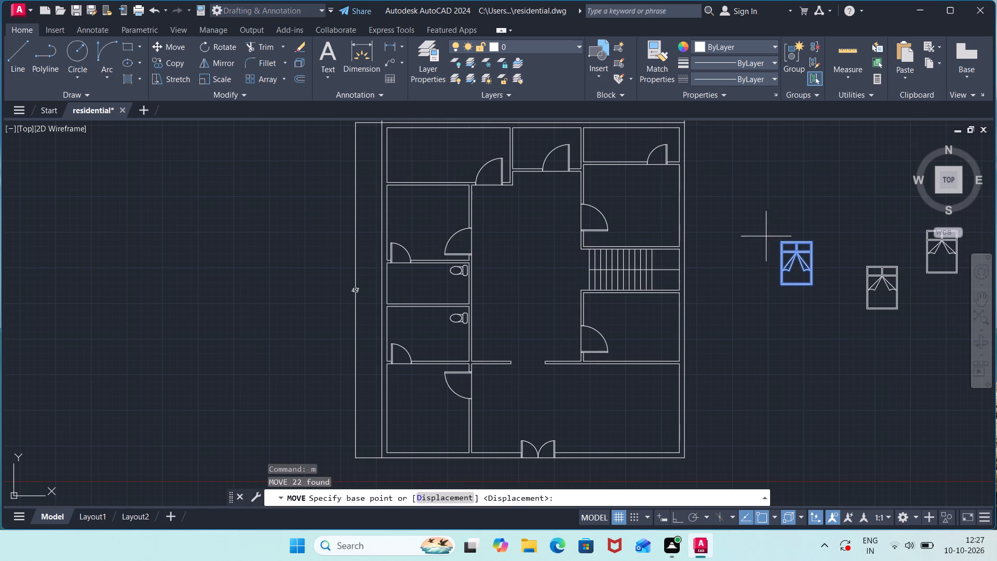
click(780, 242)
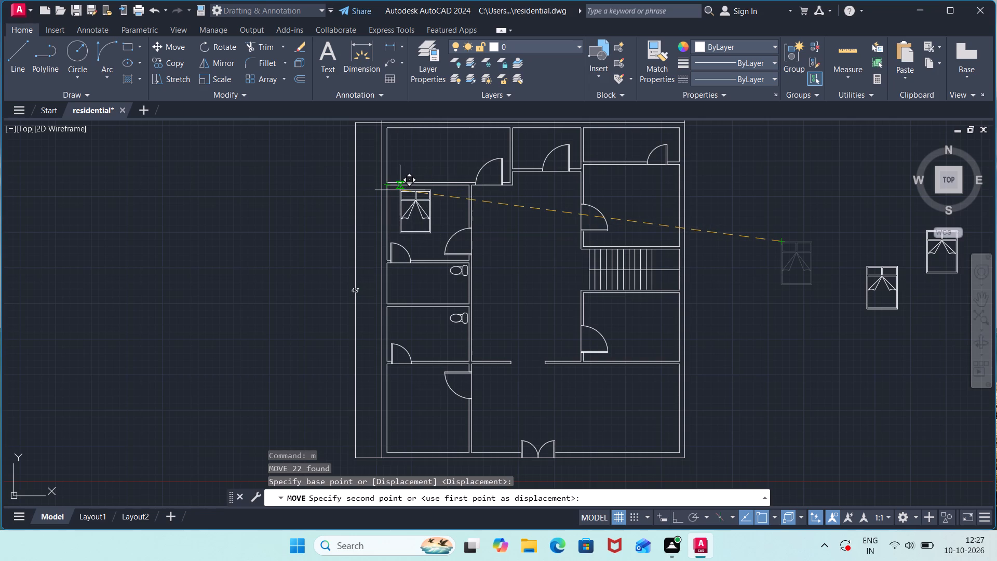
scroll(406, 193, up, 3)
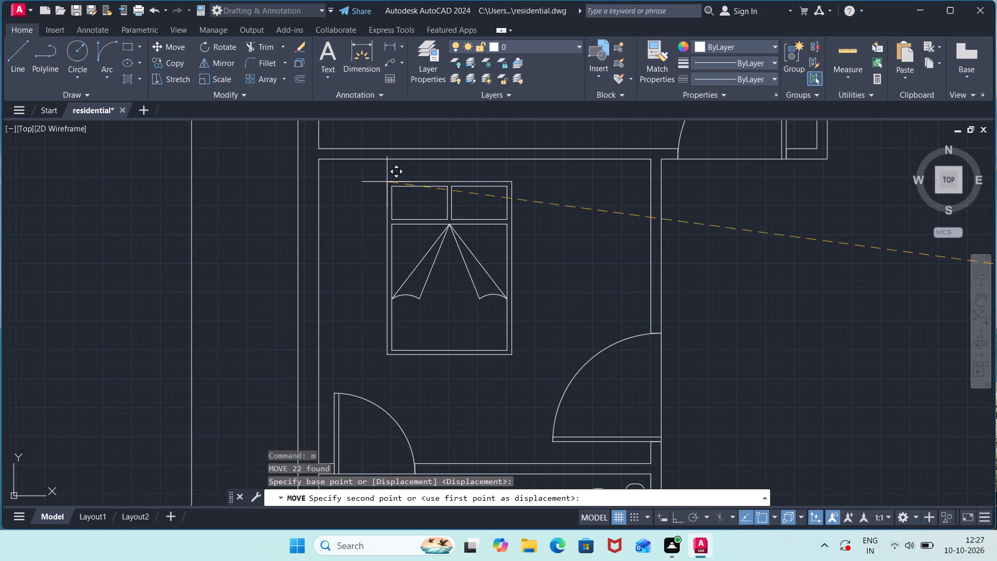
click(369, 166)
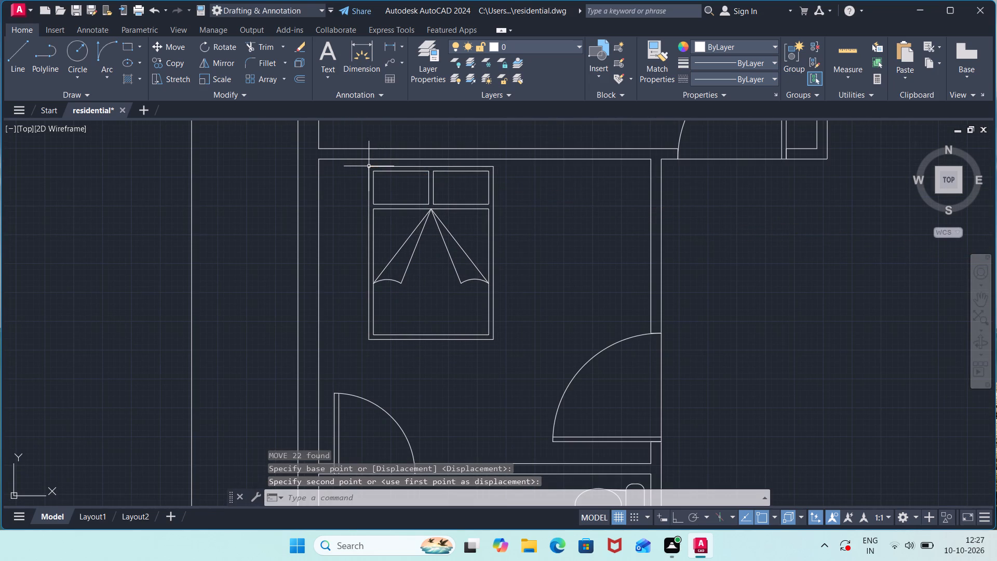
Rotate the nearer of the two beds outside the plan by 270° about a point on its blanket fold, headboard facing east.
scroll(688, 244, down, 3)
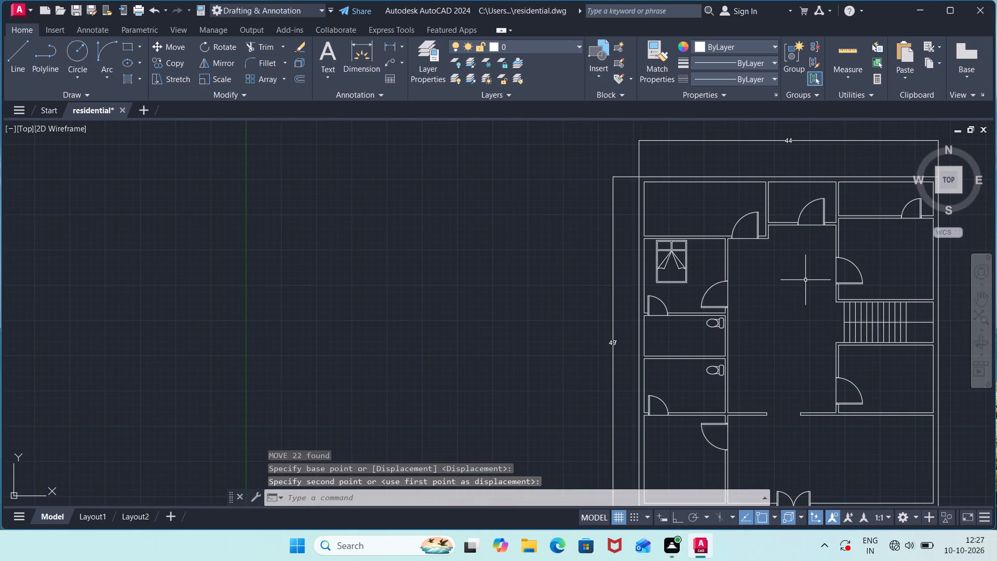
middle_drag(912, 268, 571, 210)
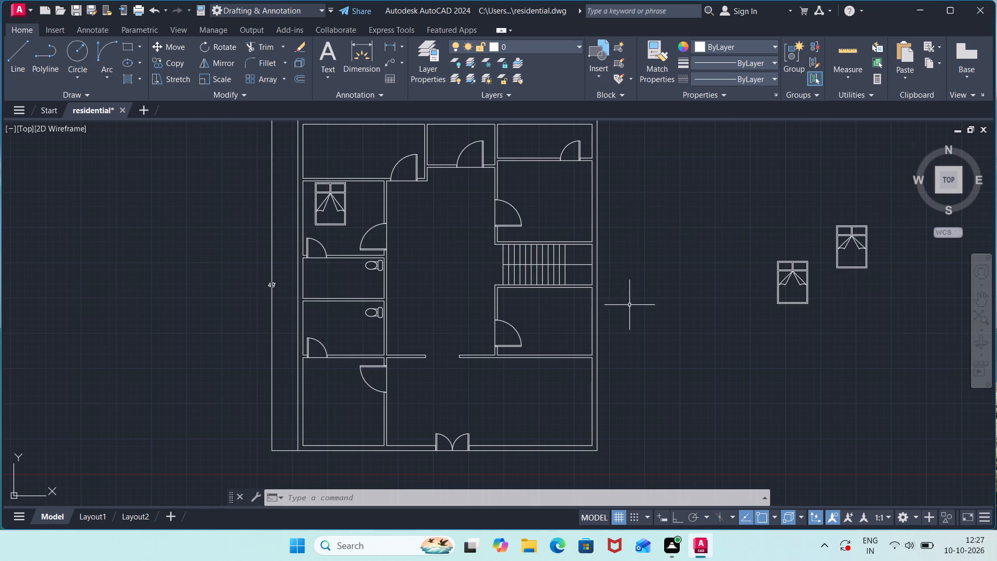
click(756, 245)
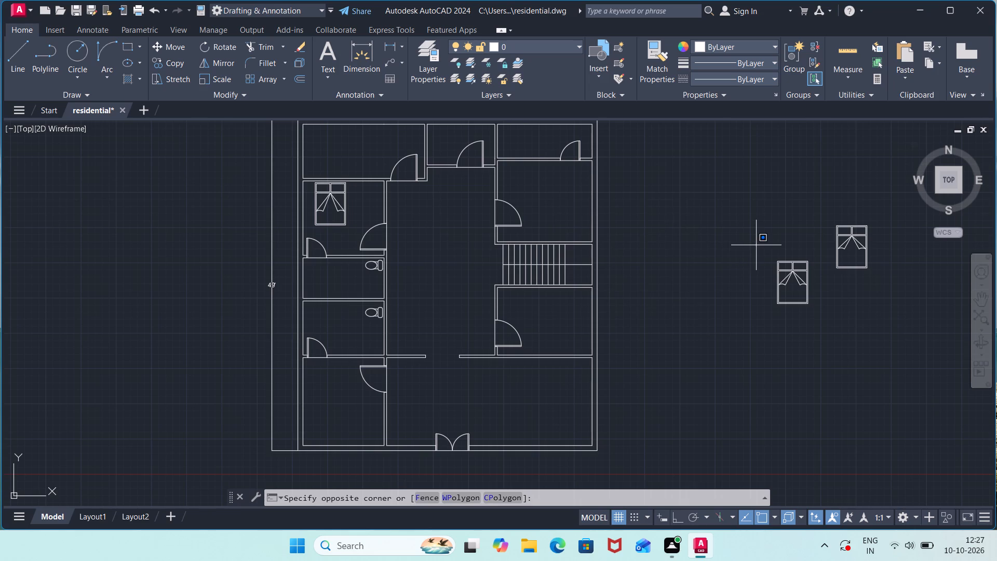
click(818, 320)
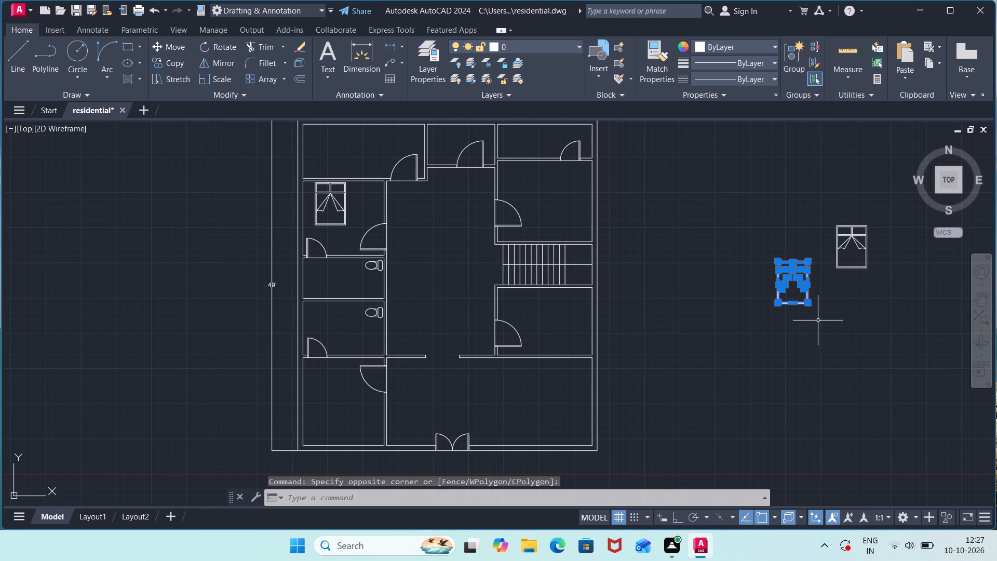
text(ro)
key(Return)
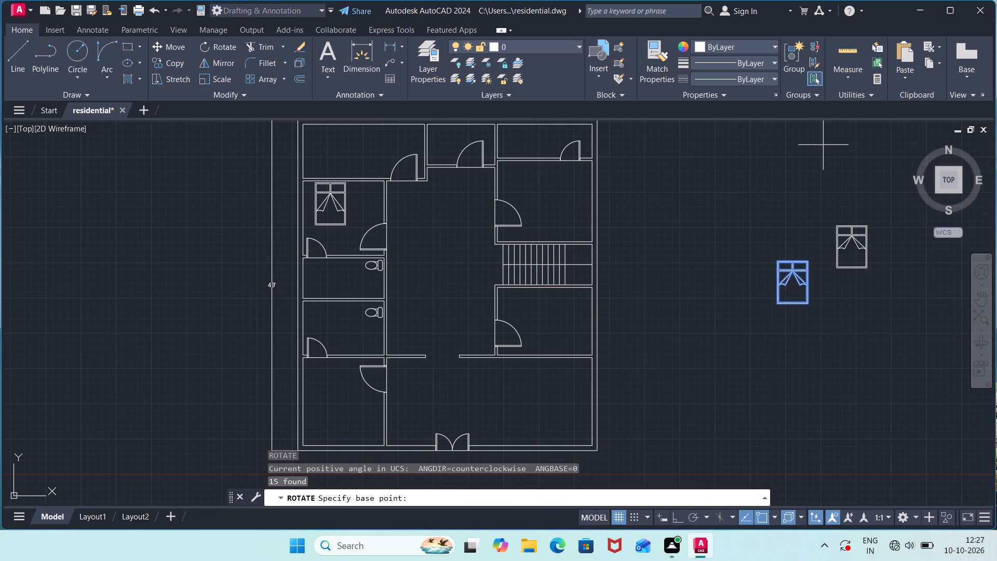
click(798, 282)
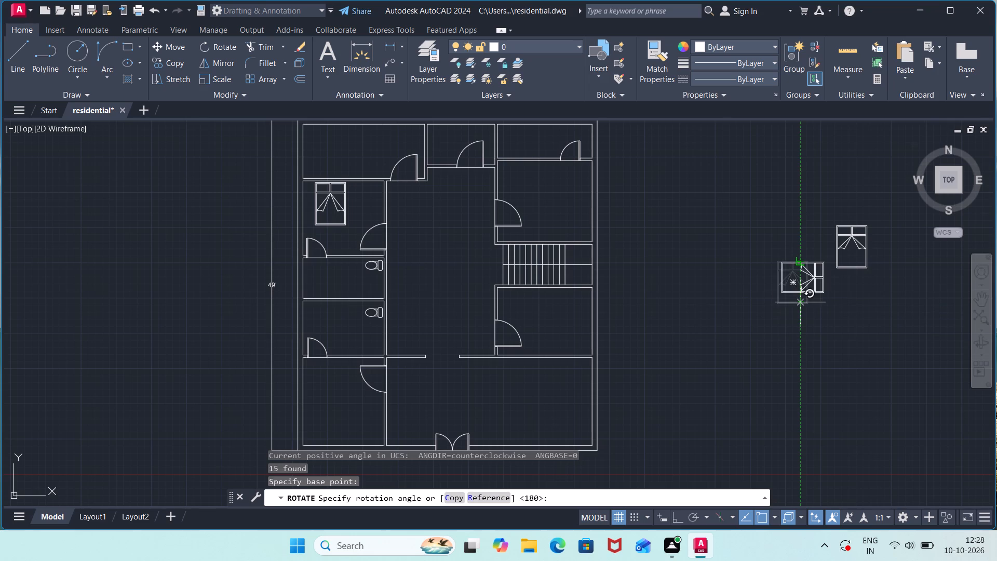
click(794, 322)
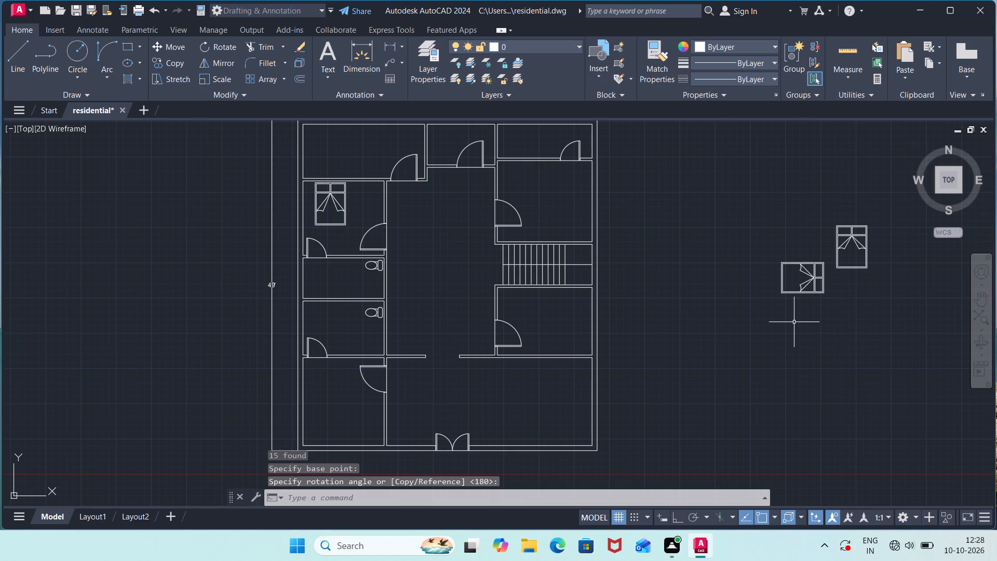
Move the rotated bed into the room directly below the staircase, with its headboard near the east wall.
scroll(885, 229, up, 2)
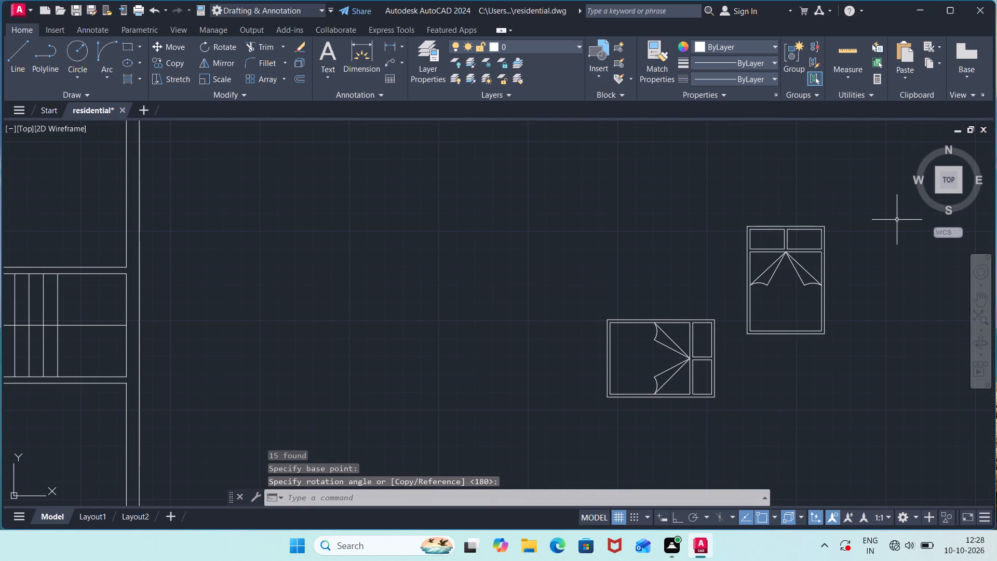
scroll(510, 424, down, 2)
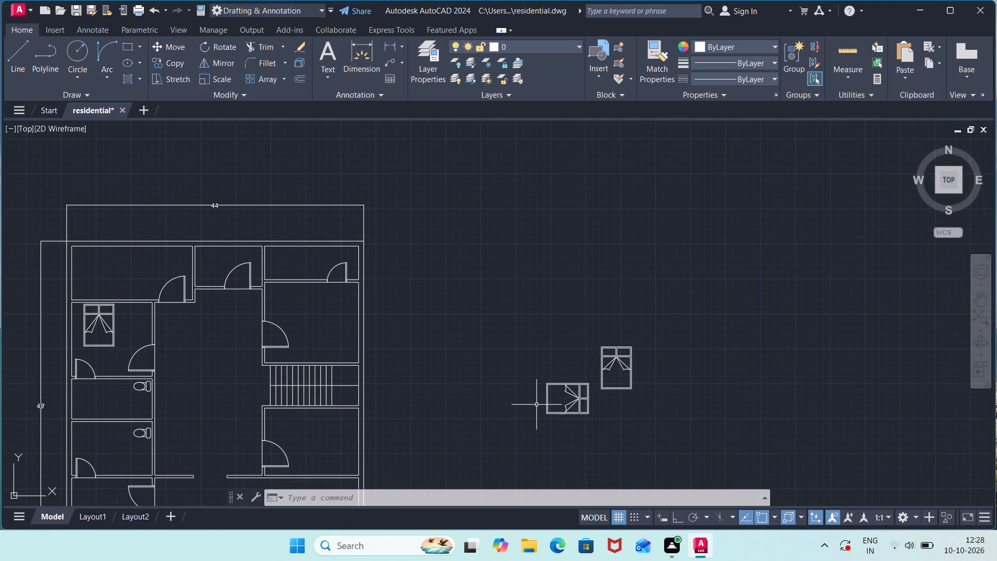
click(535, 360)
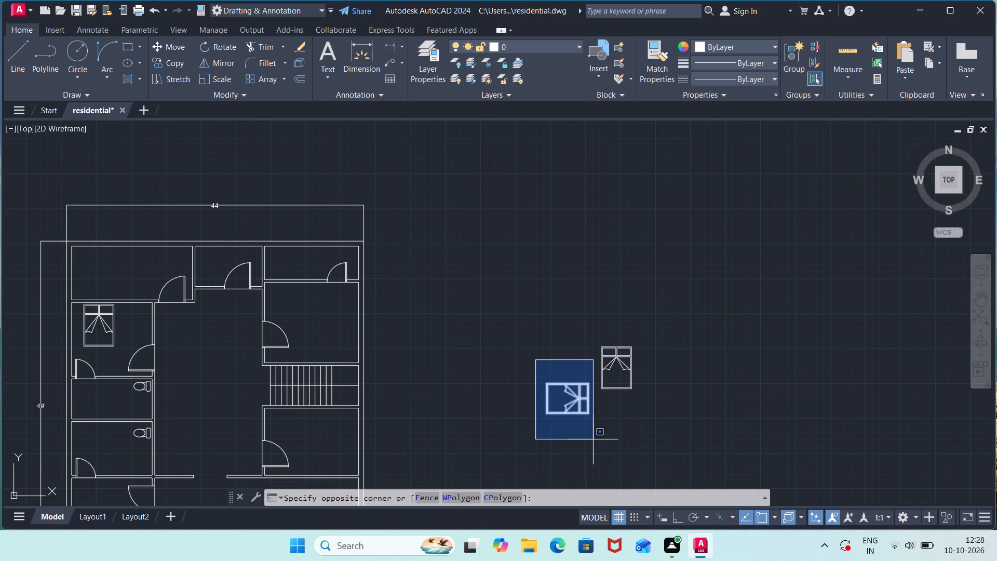
click(592, 439)
key(m)
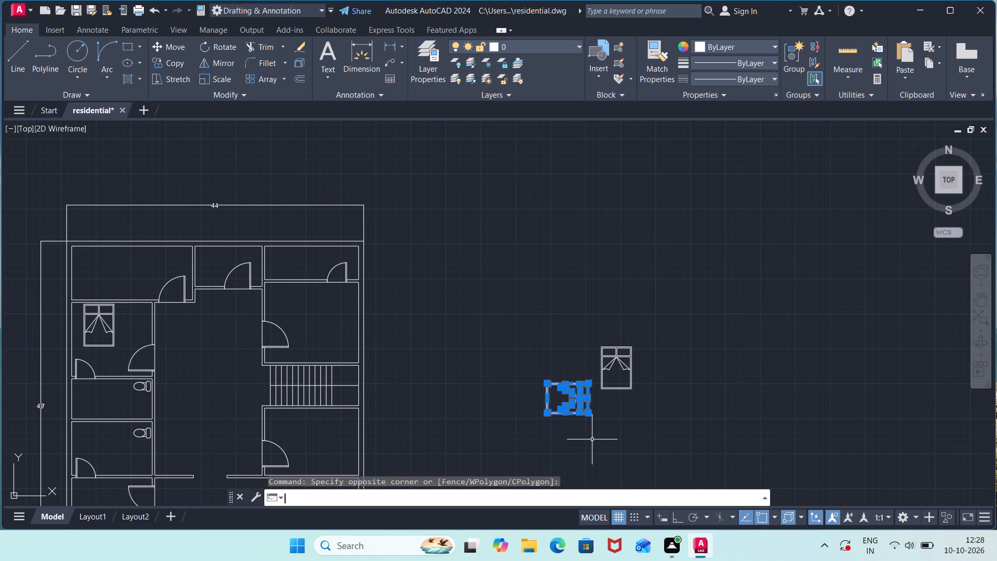
key(Return)
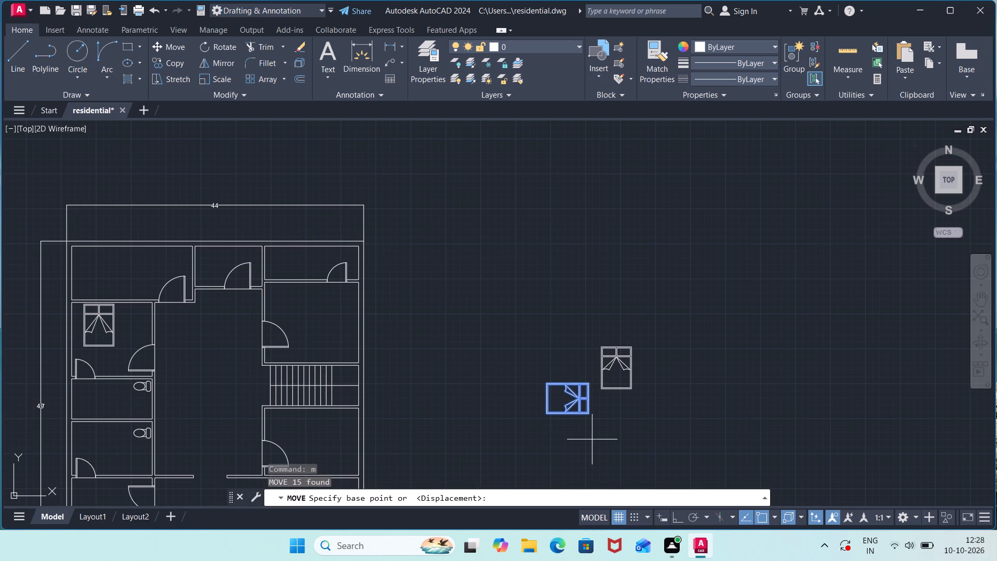
scroll(590, 352, down, 2)
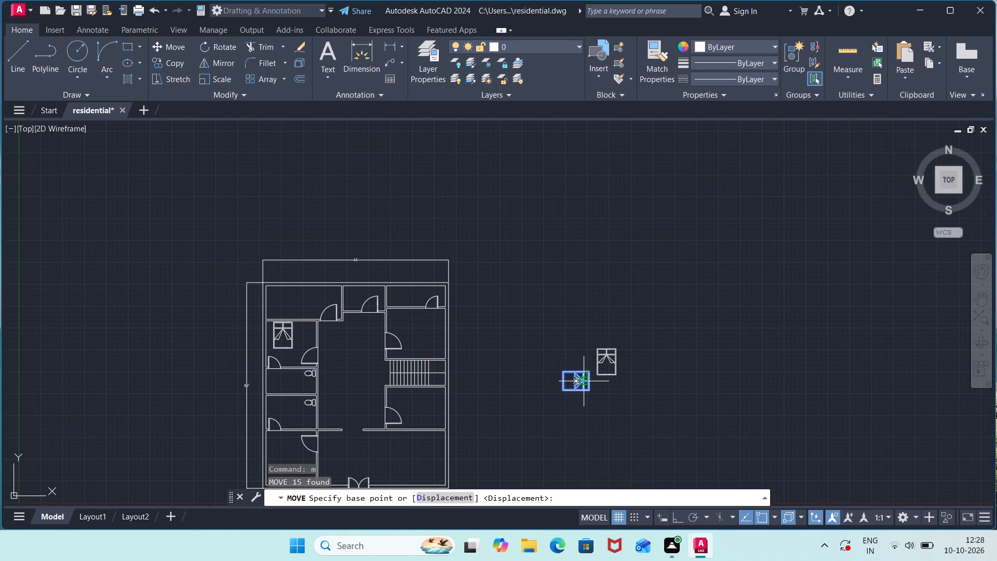
scroll(580, 385, up, 2)
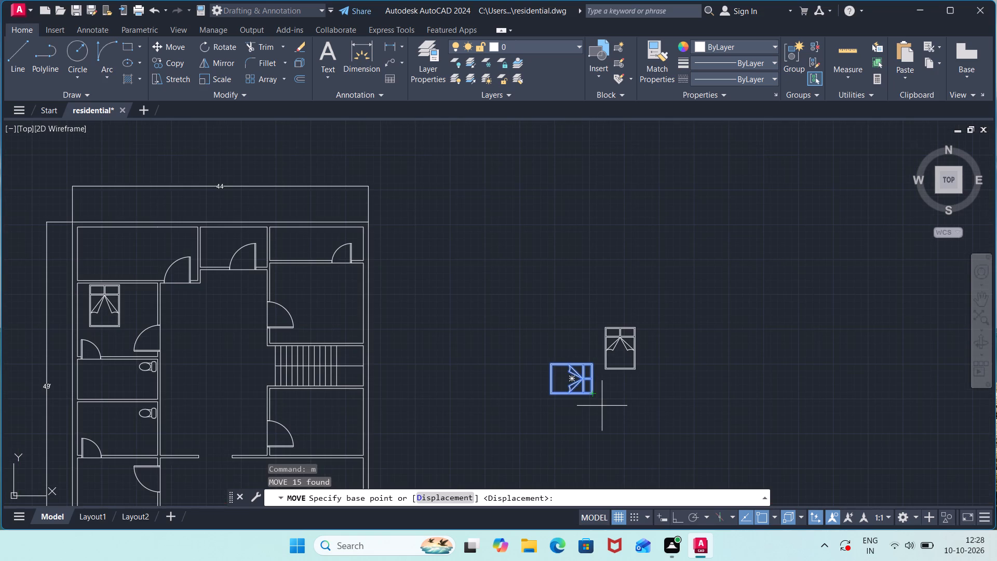
click(591, 395)
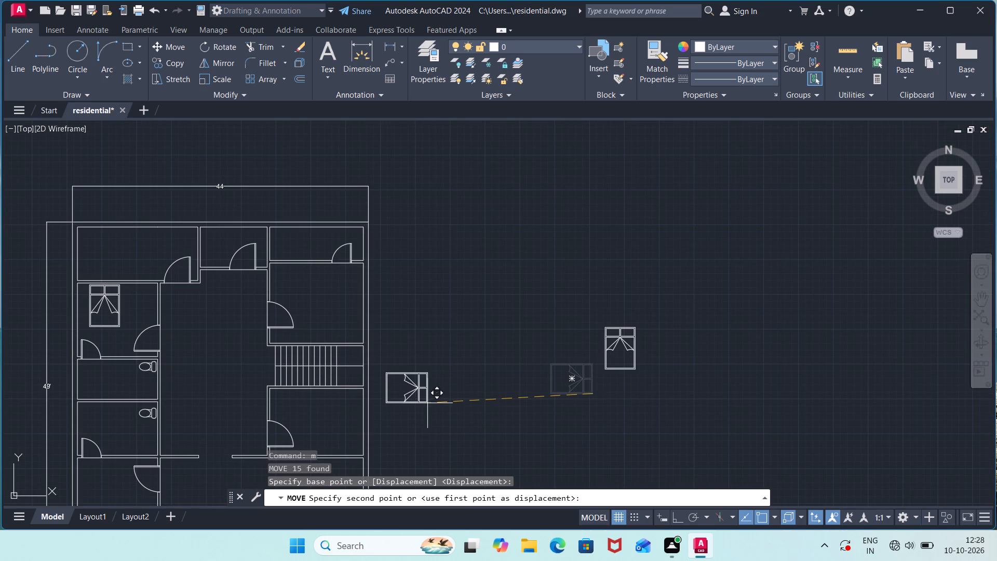
middle_drag(403, 404, 446, 219)
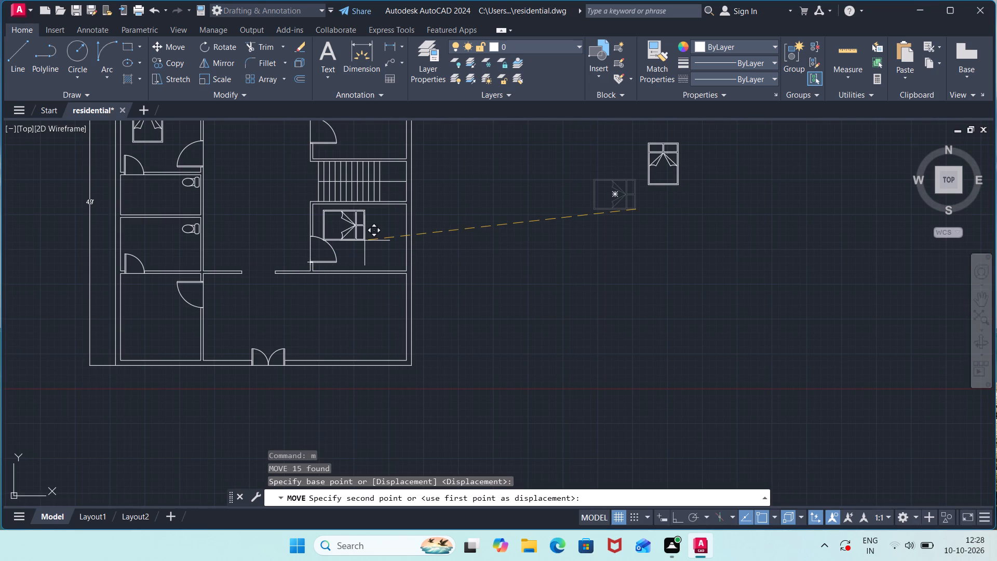
scroll(403, 234, up, 1)
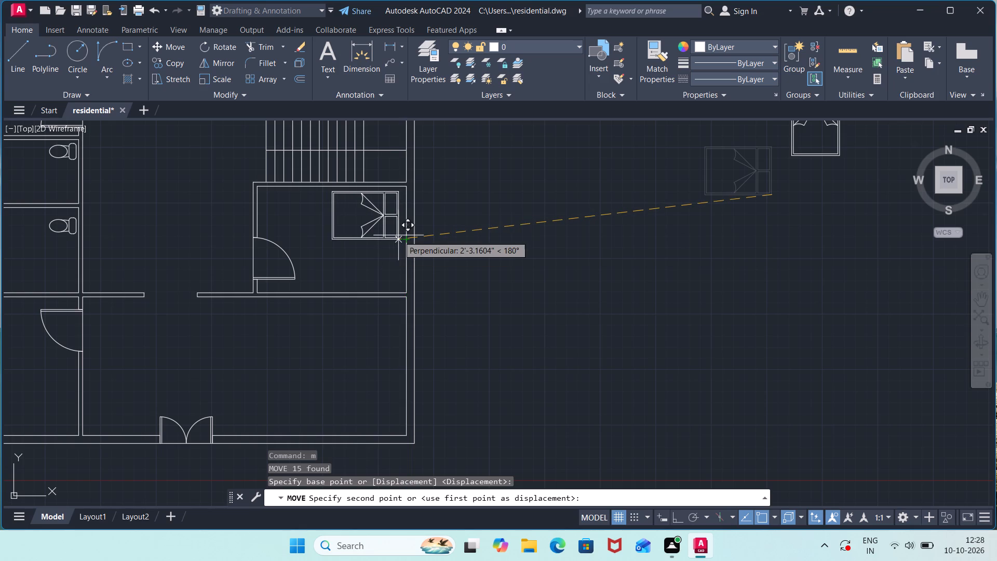
click(399, 235)
Move the remaining bed outside the plan into the east bedroom directly above the staircase, with its headboard toward the north wall.
scroll(490, 237, down, 2)
scroll(561, 236, down, 1)
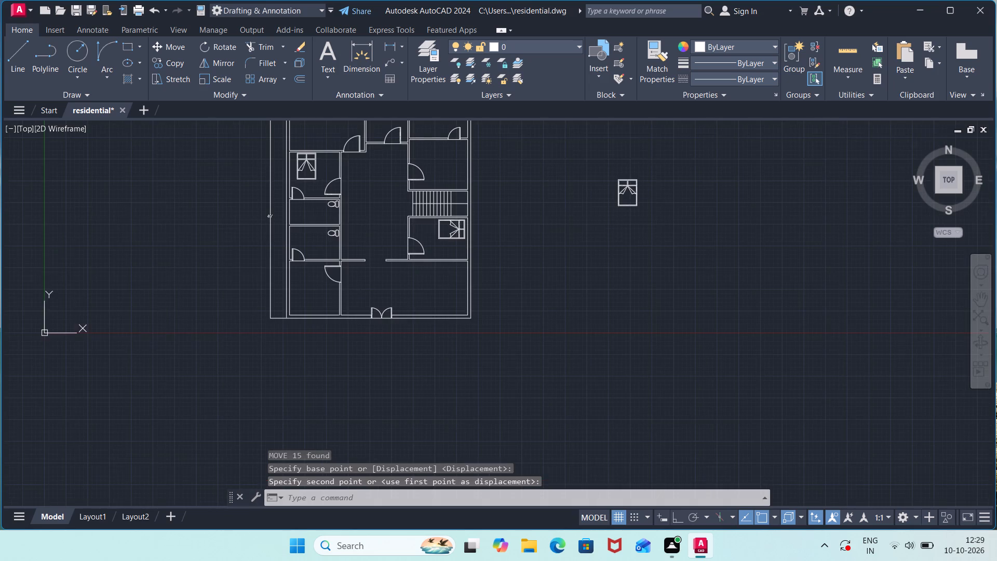
middle_drag(567, 235, 562, 277)
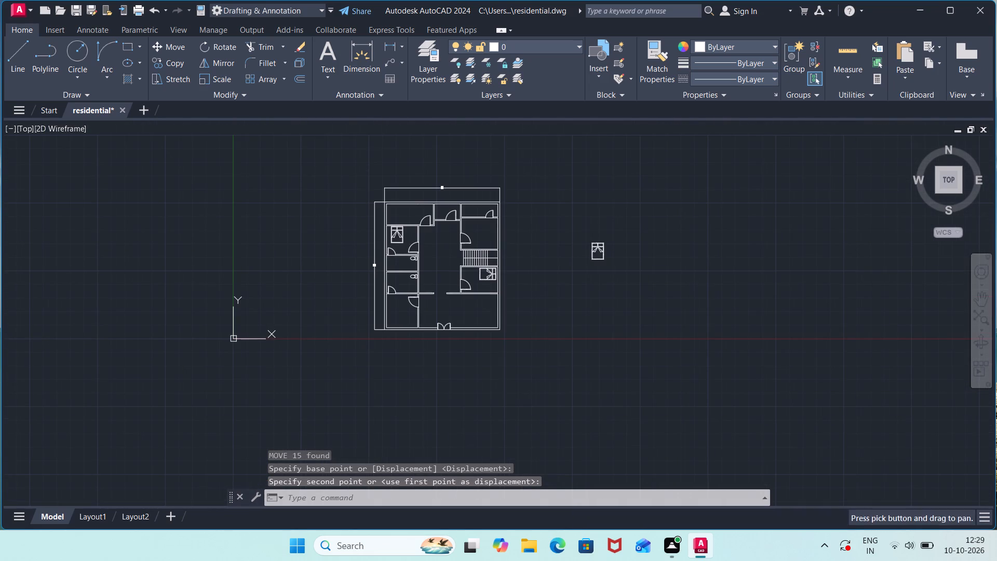
click(583, 213)
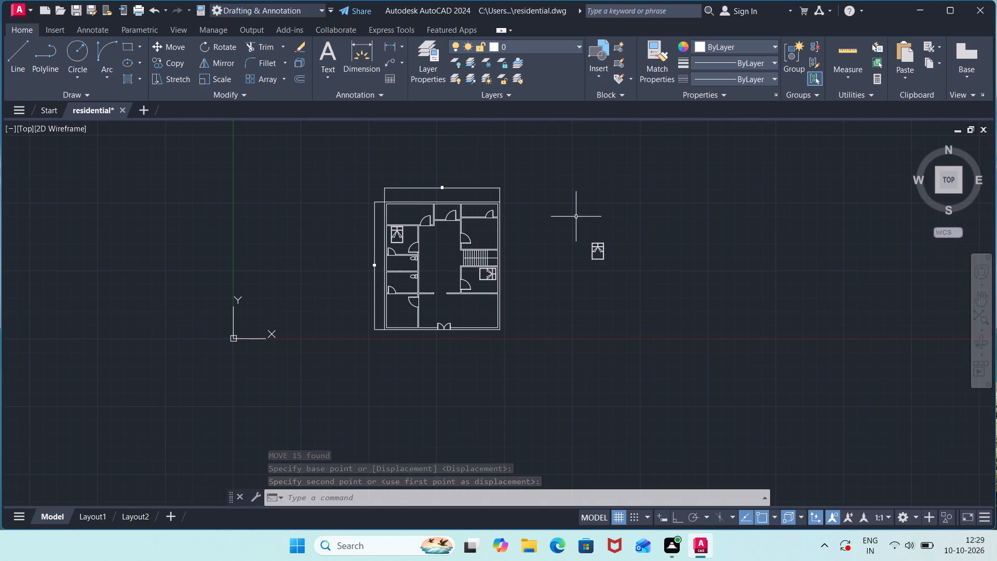
click(634, 285)
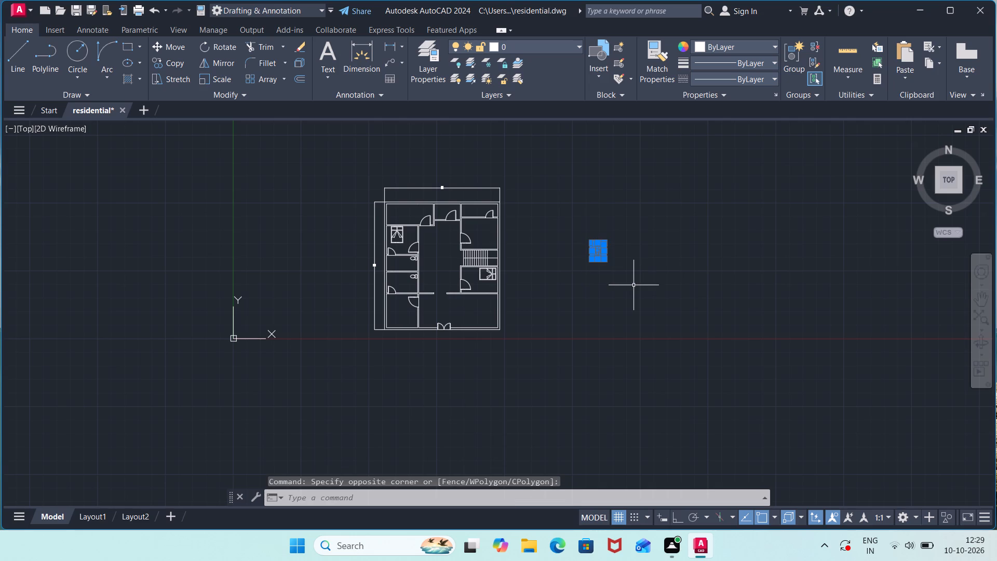
key(m)
key(Return)
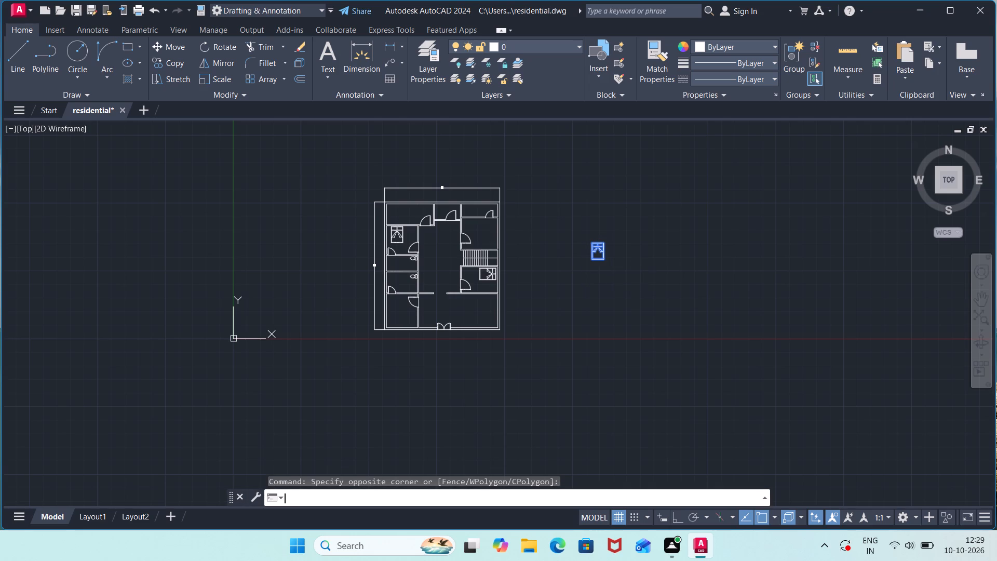
scroll(585, 237, up, 2)
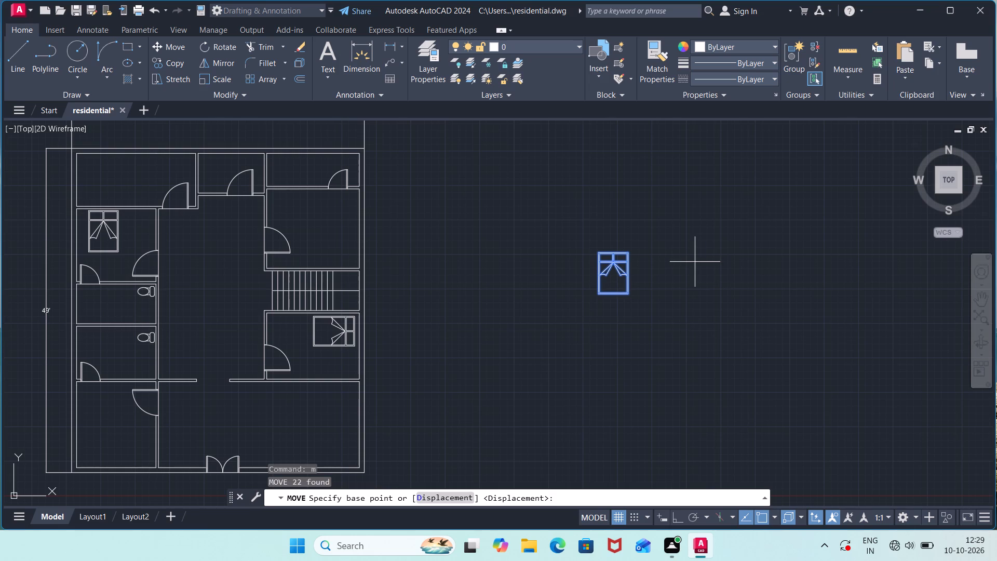
click(592, 252)
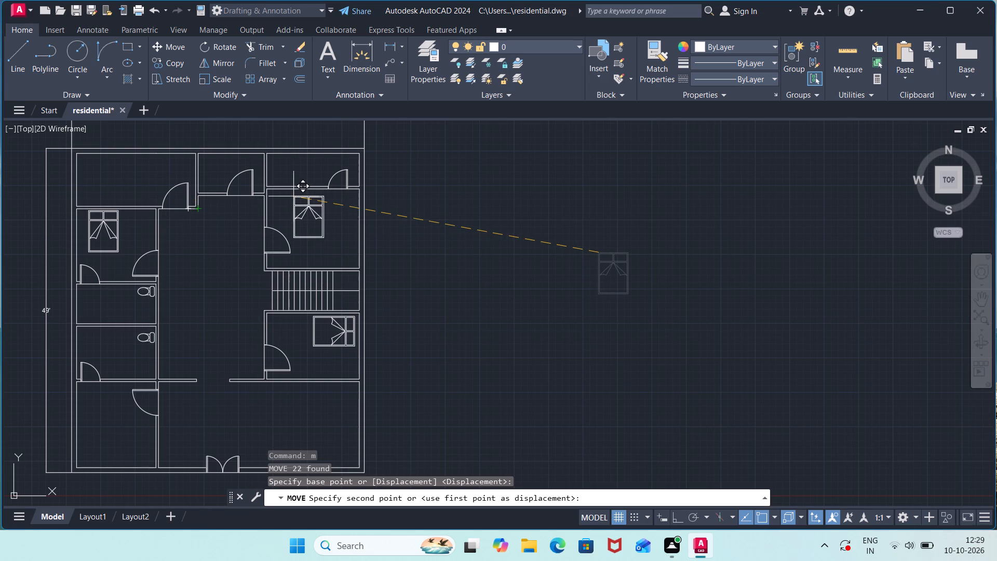
click(299, 208)
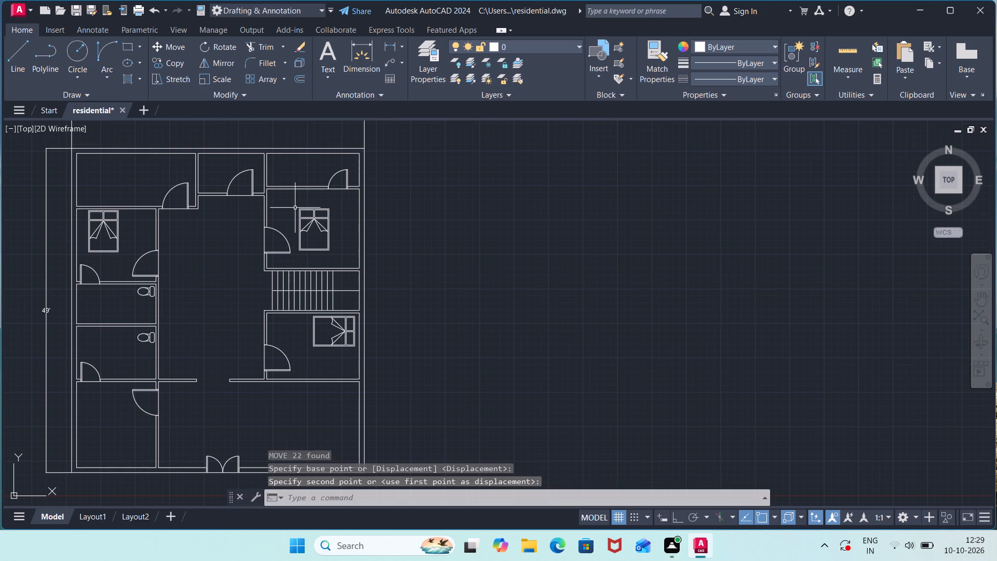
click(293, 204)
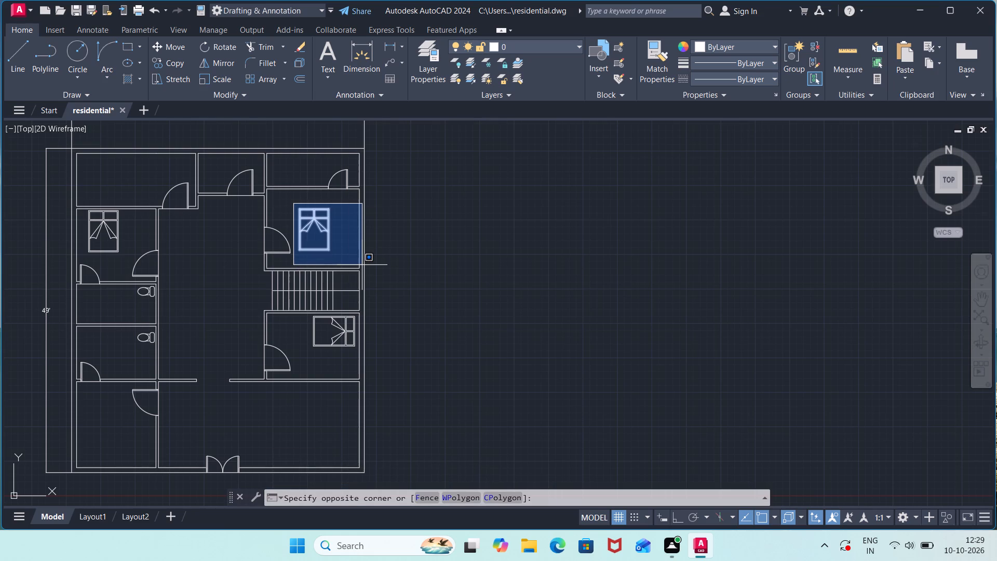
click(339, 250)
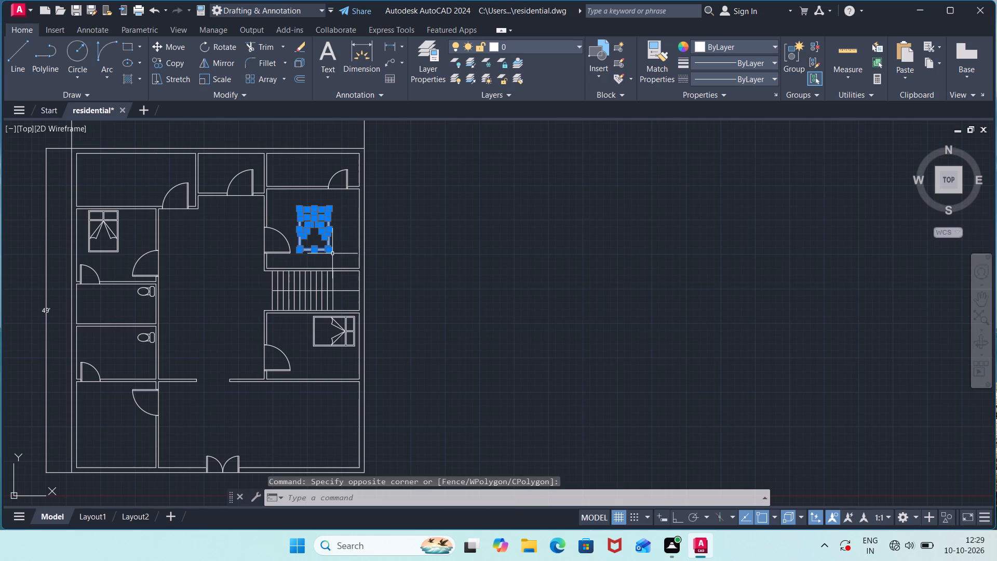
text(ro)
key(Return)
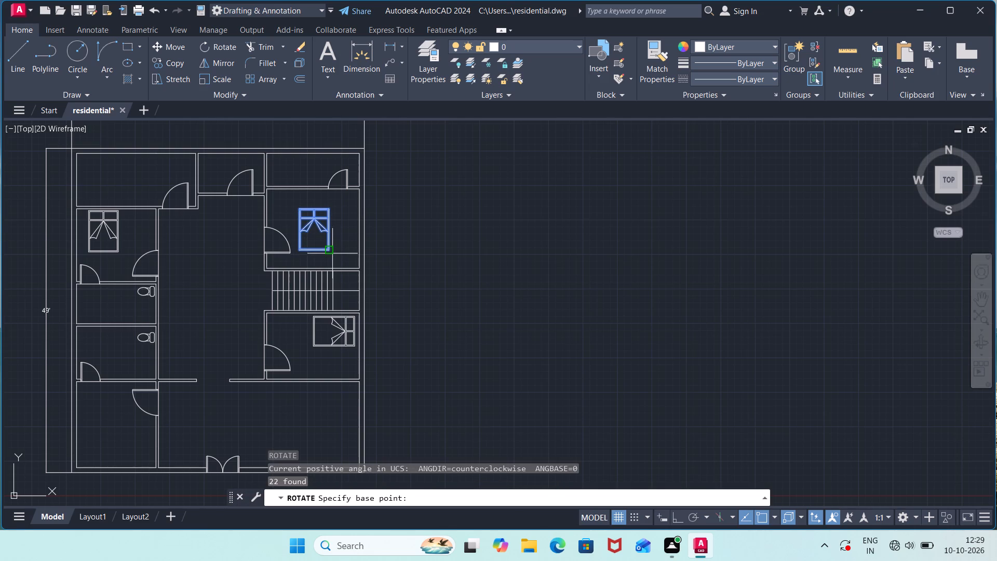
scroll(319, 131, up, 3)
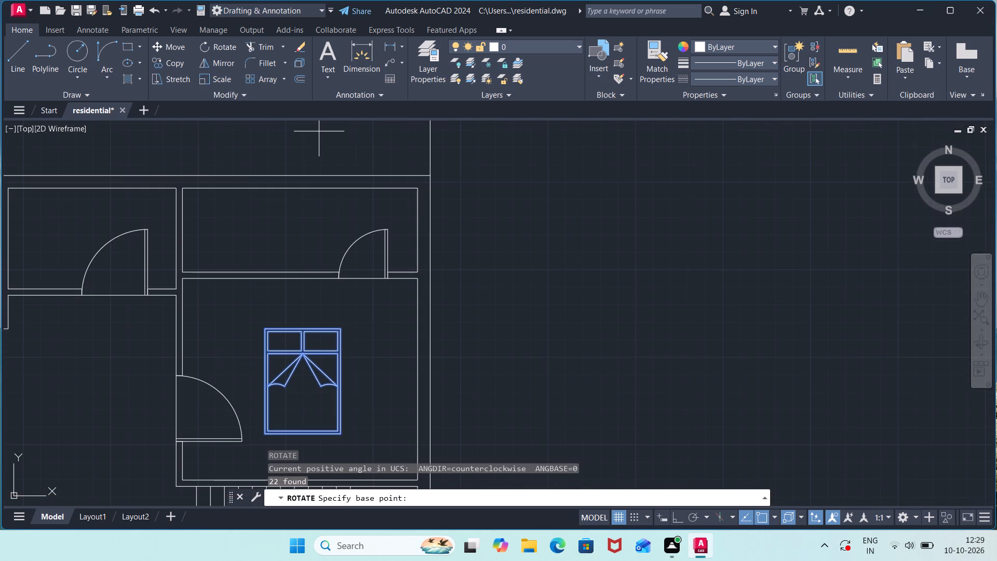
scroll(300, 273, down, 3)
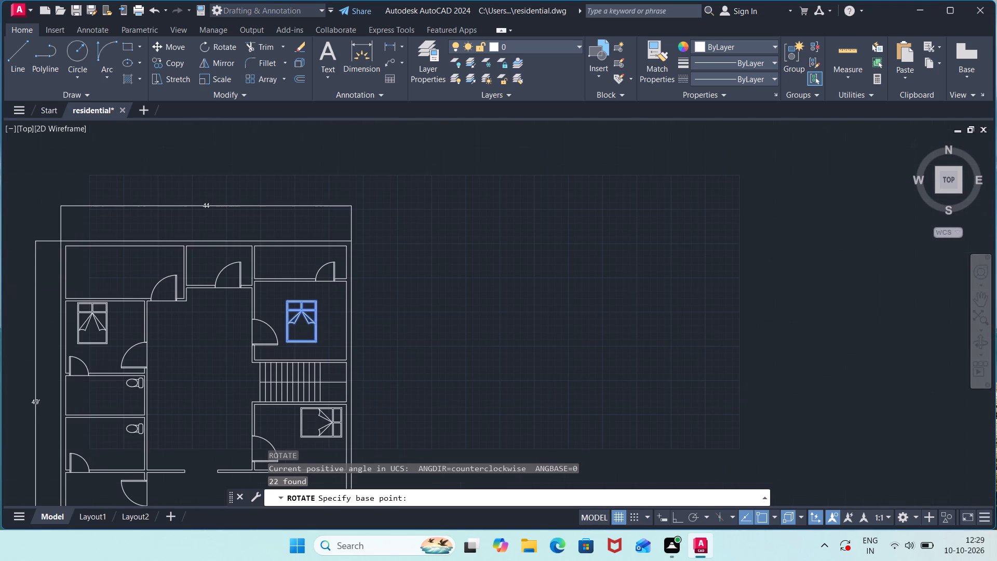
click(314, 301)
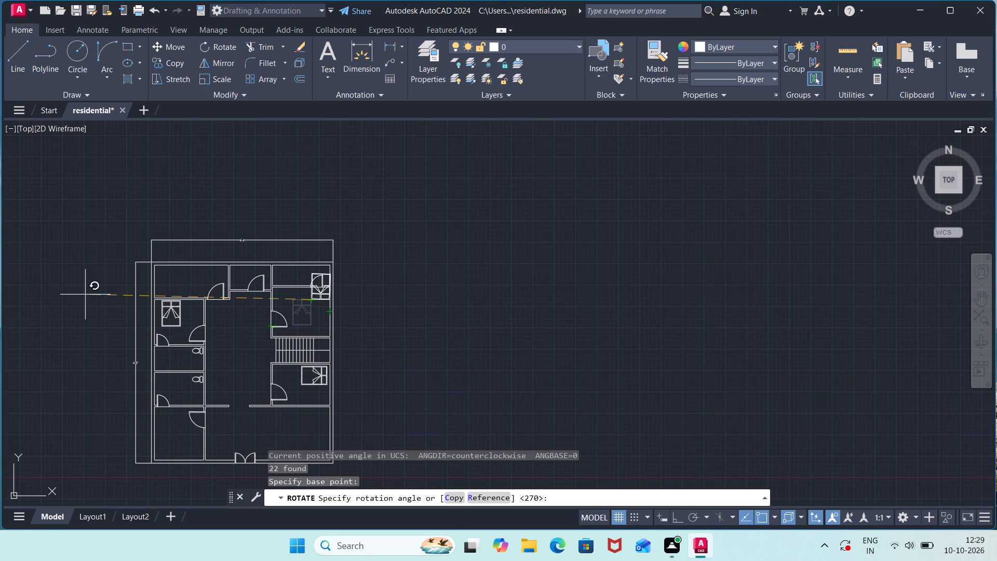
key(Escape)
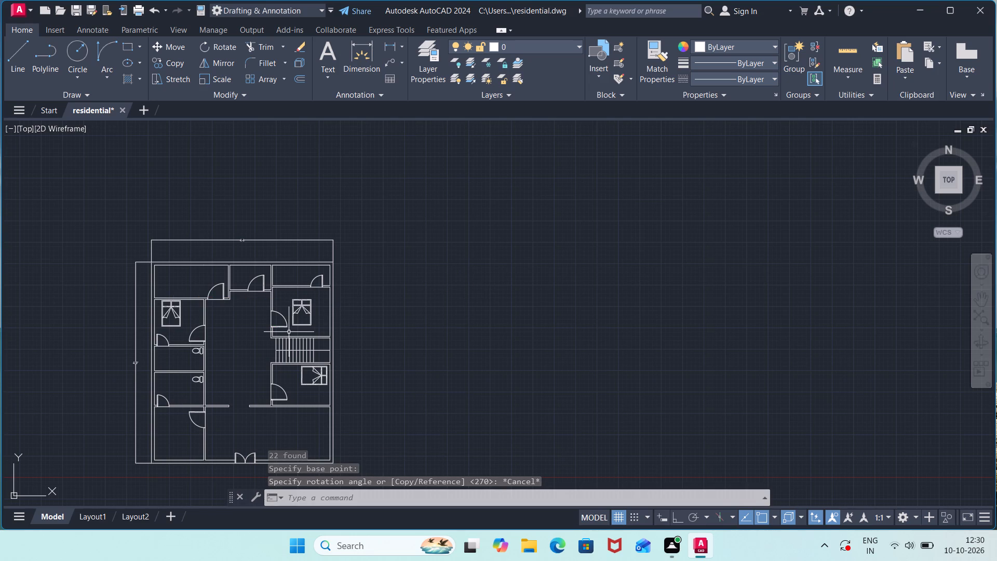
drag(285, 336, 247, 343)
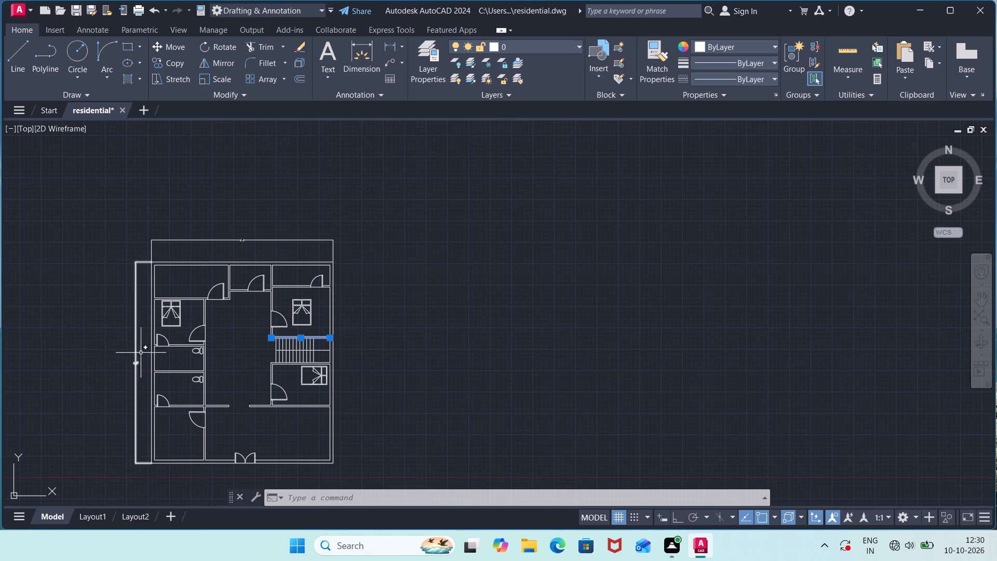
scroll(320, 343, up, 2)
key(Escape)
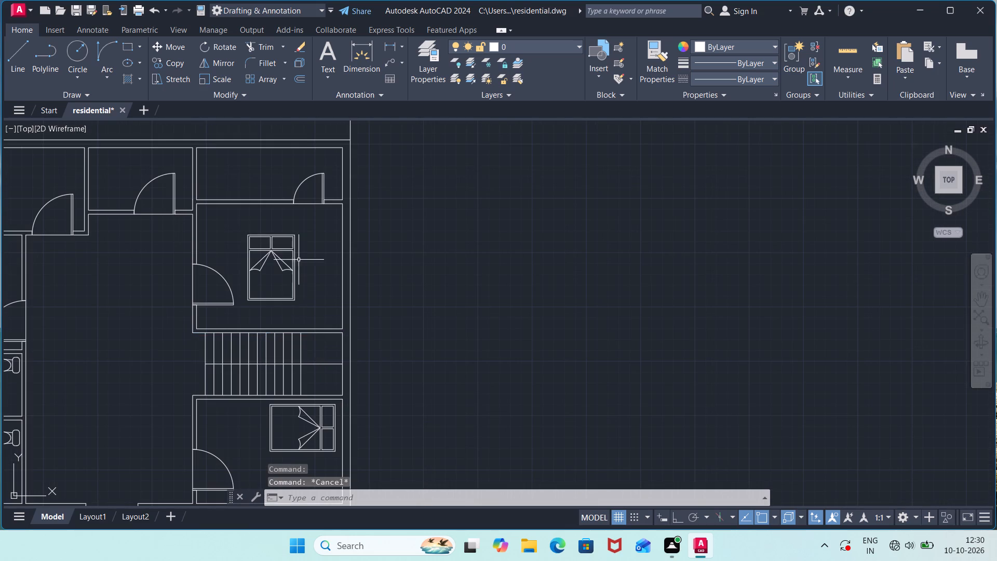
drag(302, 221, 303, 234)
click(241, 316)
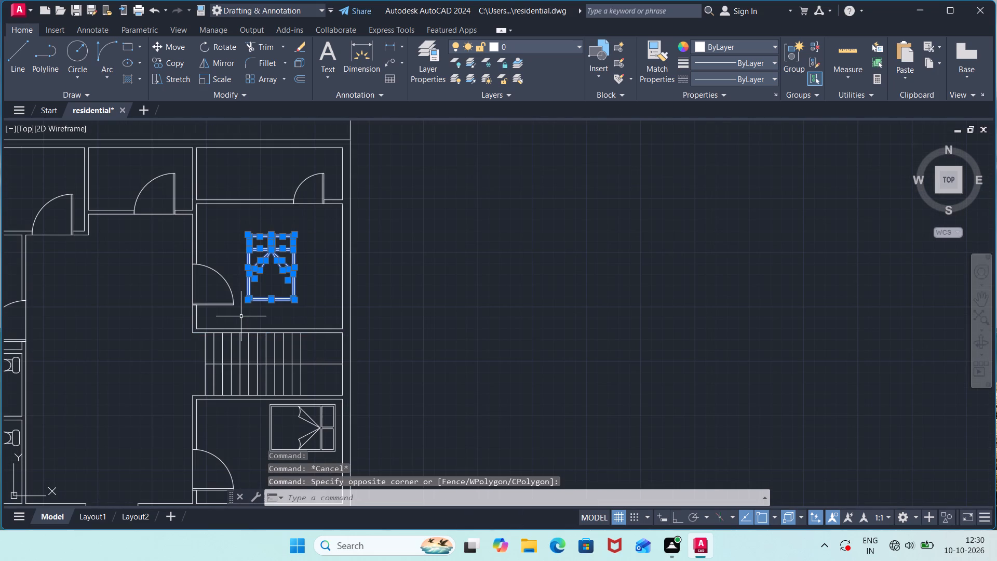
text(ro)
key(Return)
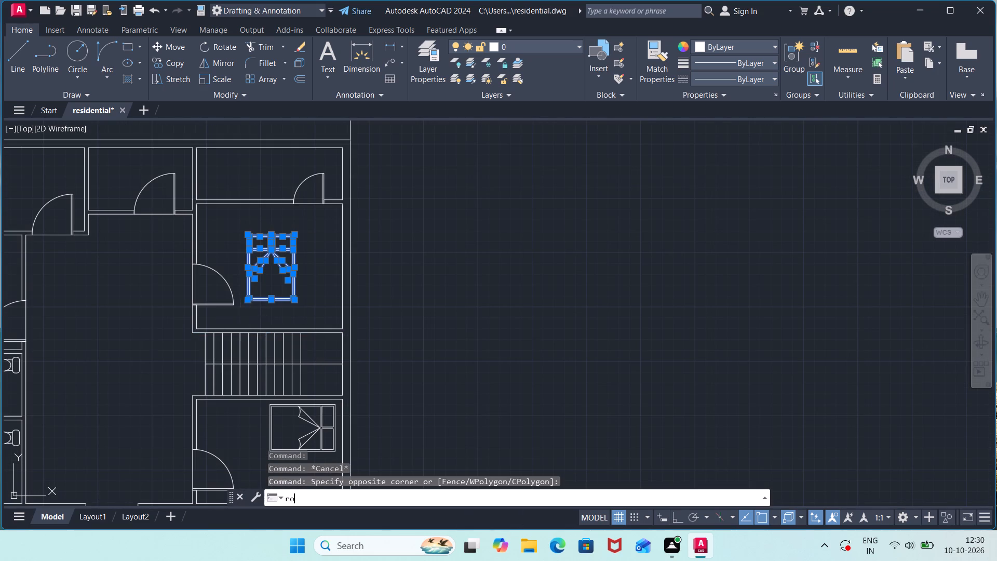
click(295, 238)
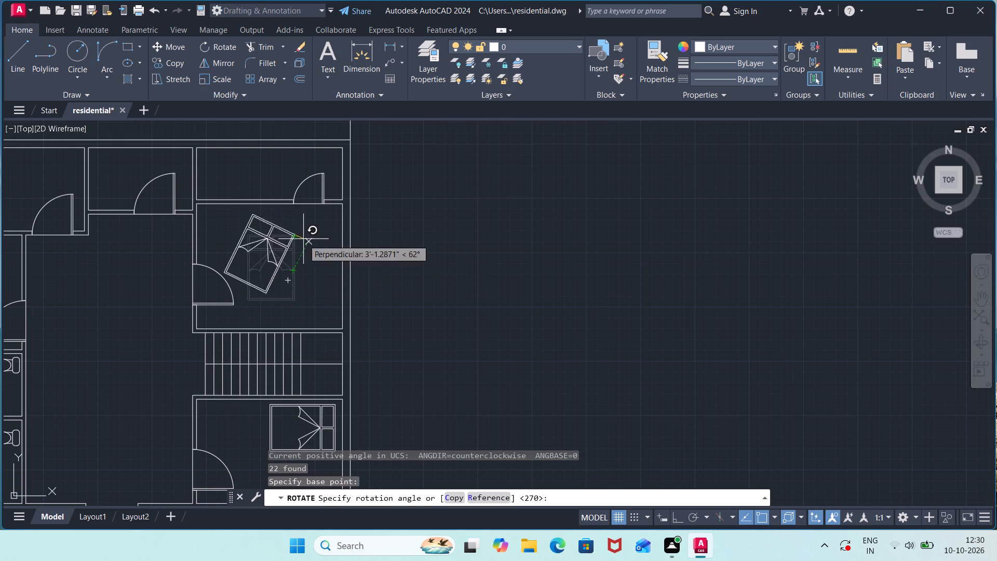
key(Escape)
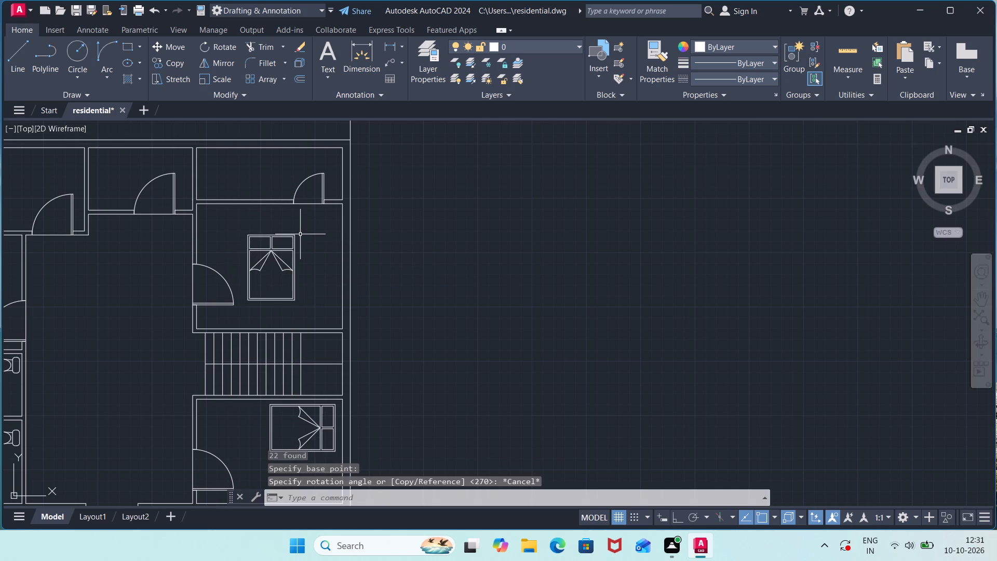
Rotate the bed in the room above the staircase by 270° about its northwest corner, headboard facing east.
click(300, 226)
click(241, 309)
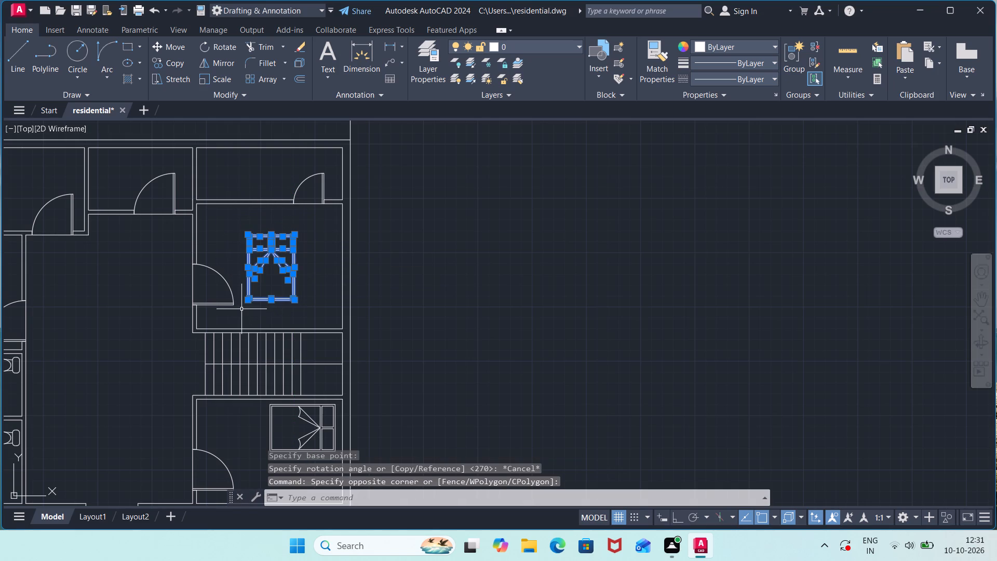
text(ro)
key(Return)
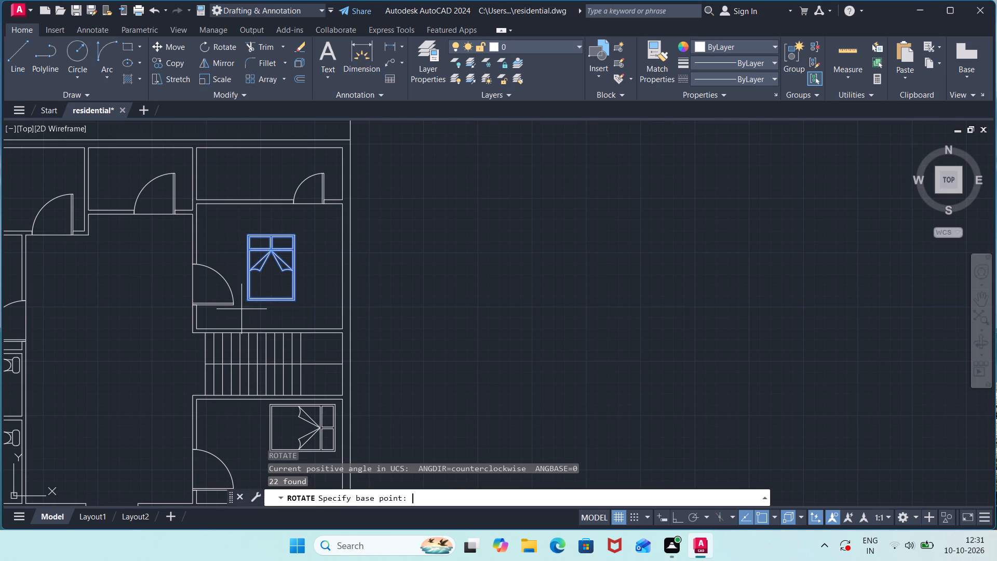
click(244, 237)
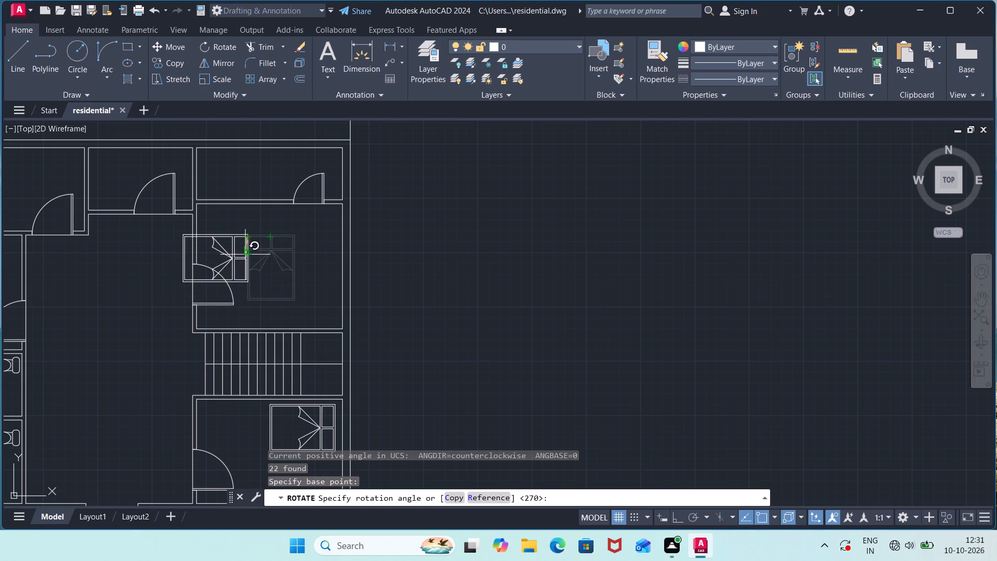
click(248, 253)
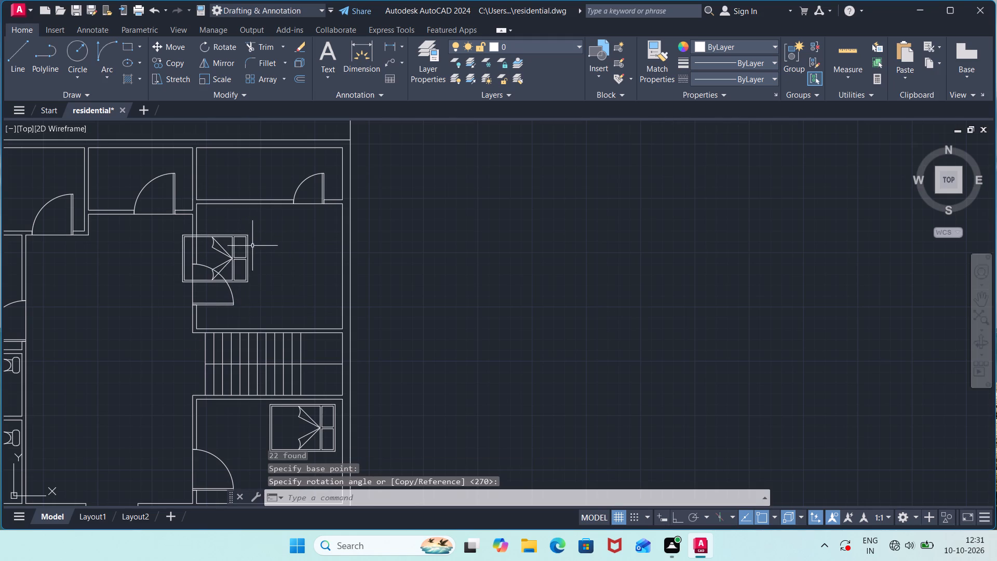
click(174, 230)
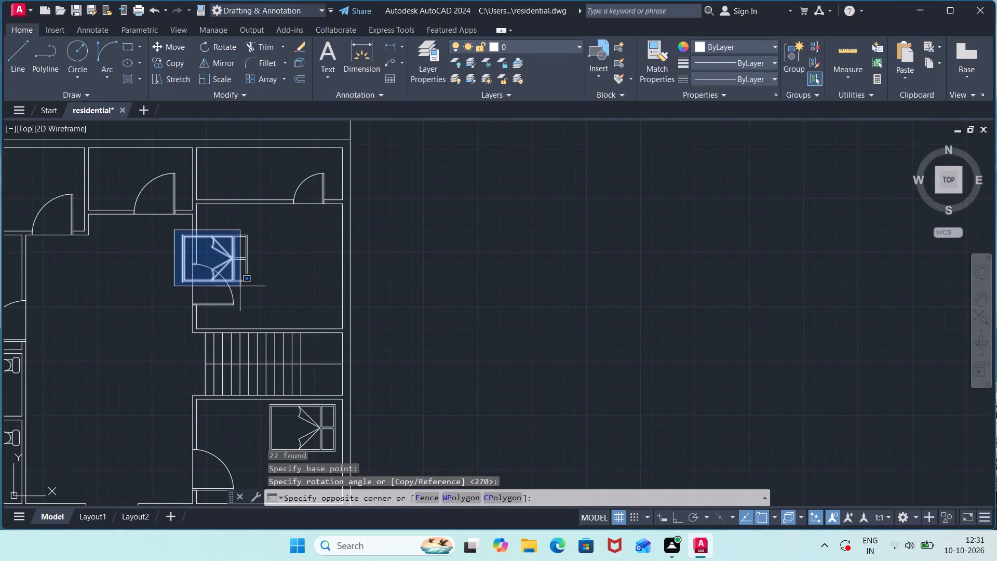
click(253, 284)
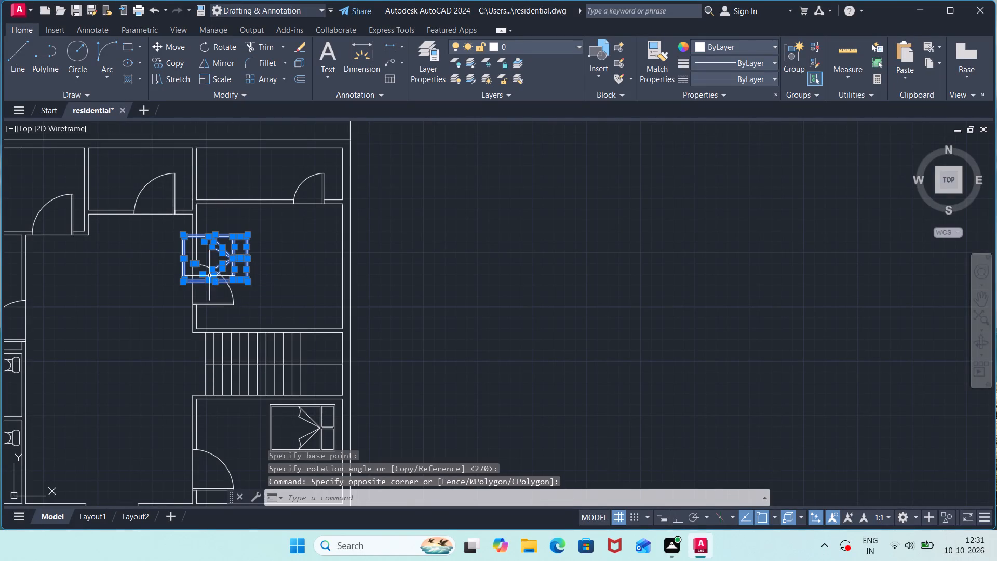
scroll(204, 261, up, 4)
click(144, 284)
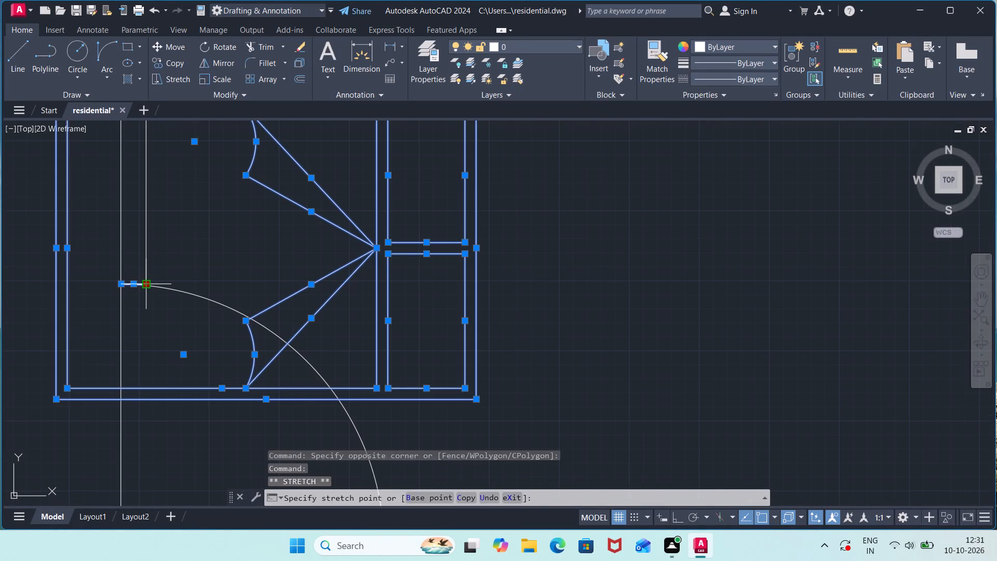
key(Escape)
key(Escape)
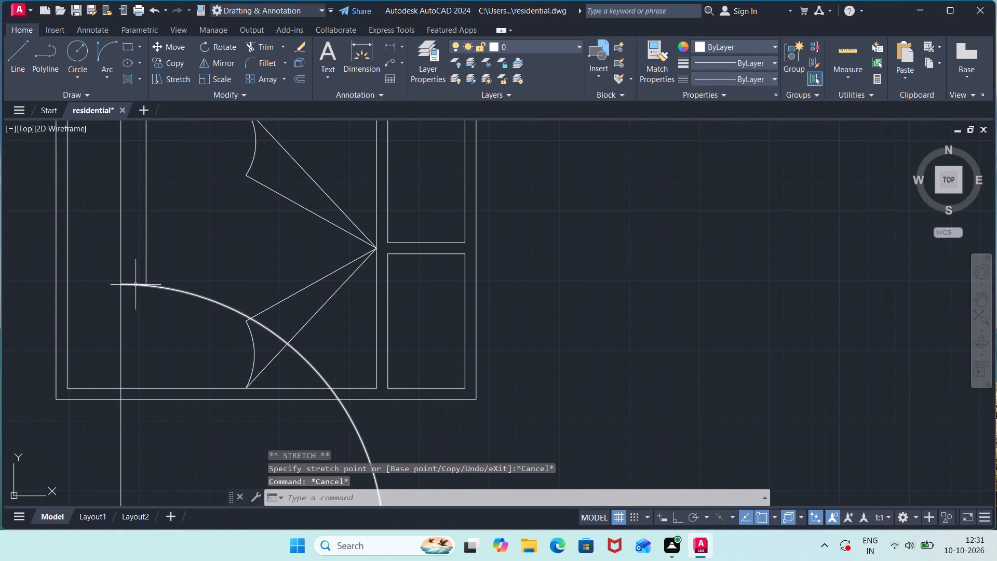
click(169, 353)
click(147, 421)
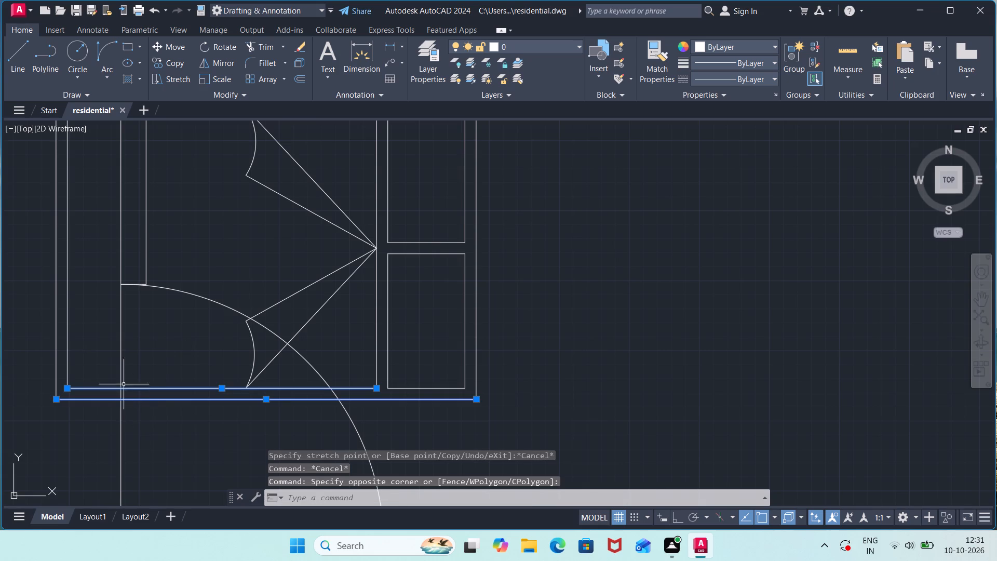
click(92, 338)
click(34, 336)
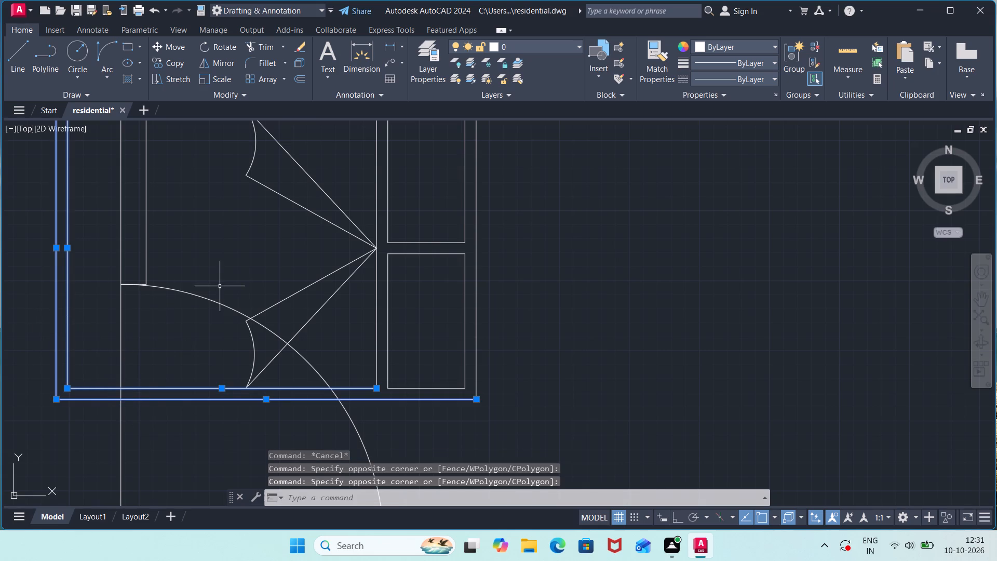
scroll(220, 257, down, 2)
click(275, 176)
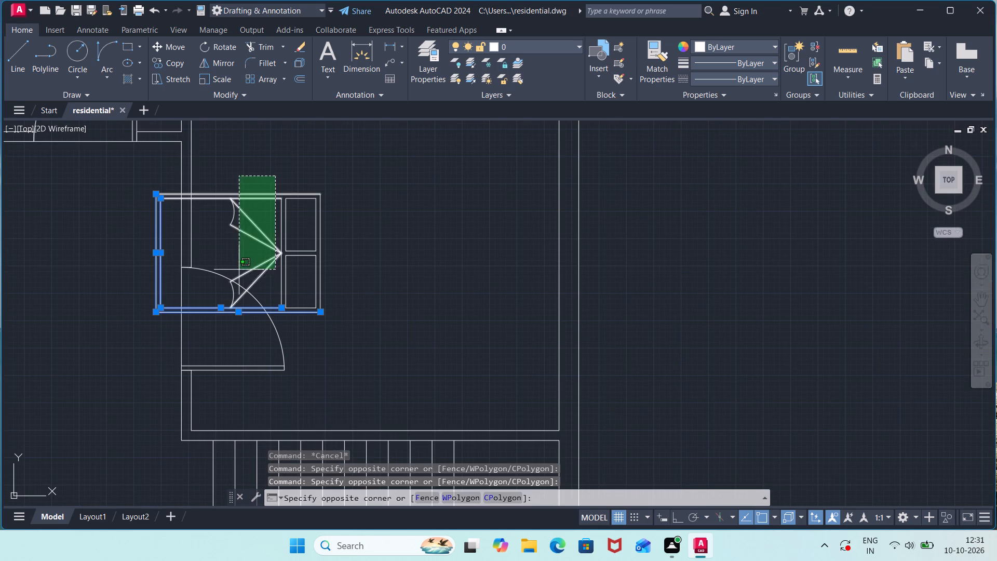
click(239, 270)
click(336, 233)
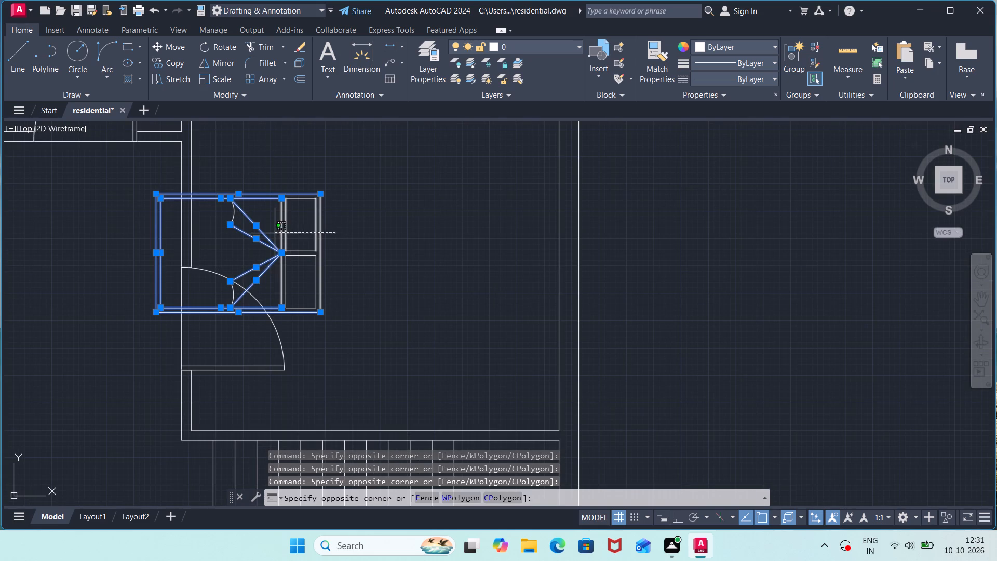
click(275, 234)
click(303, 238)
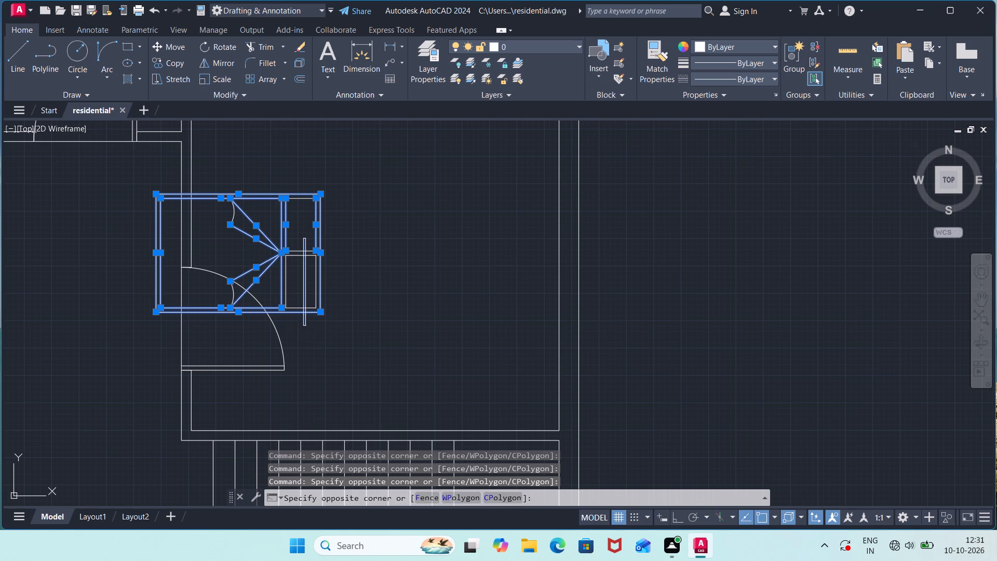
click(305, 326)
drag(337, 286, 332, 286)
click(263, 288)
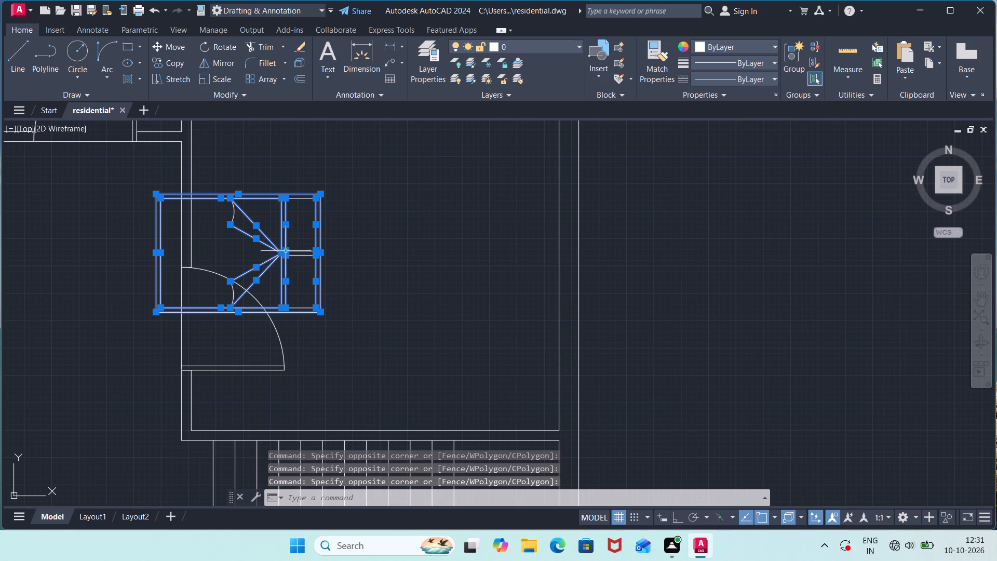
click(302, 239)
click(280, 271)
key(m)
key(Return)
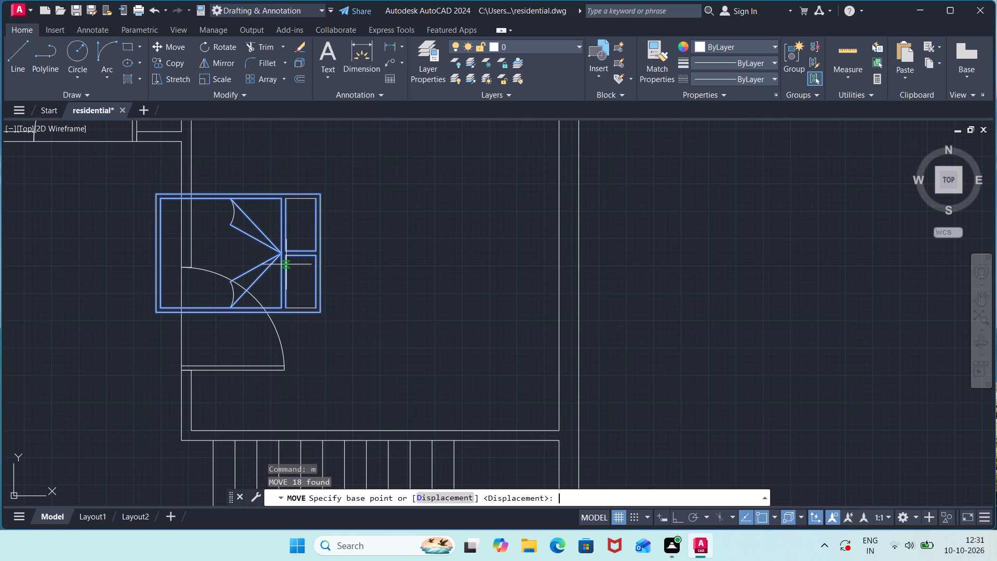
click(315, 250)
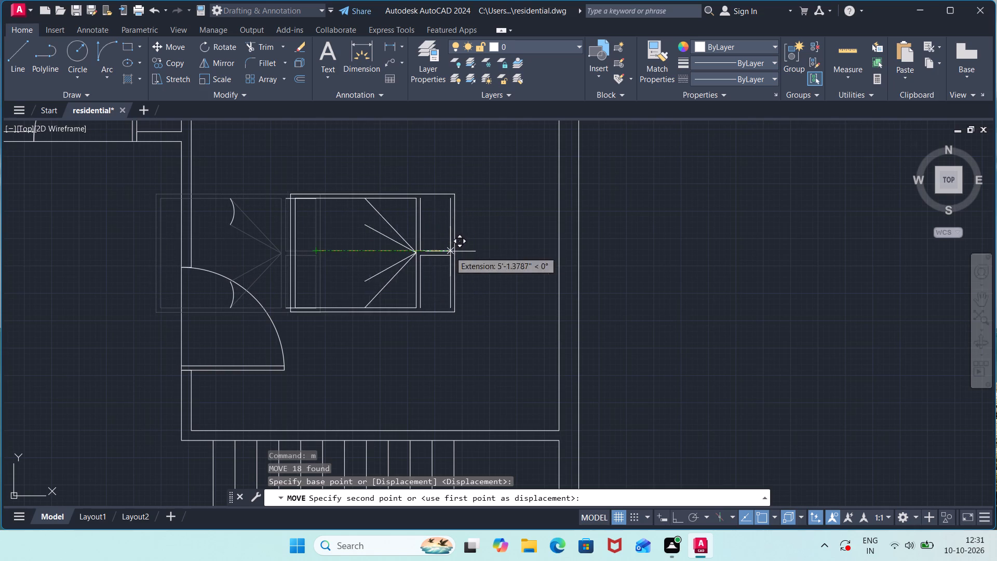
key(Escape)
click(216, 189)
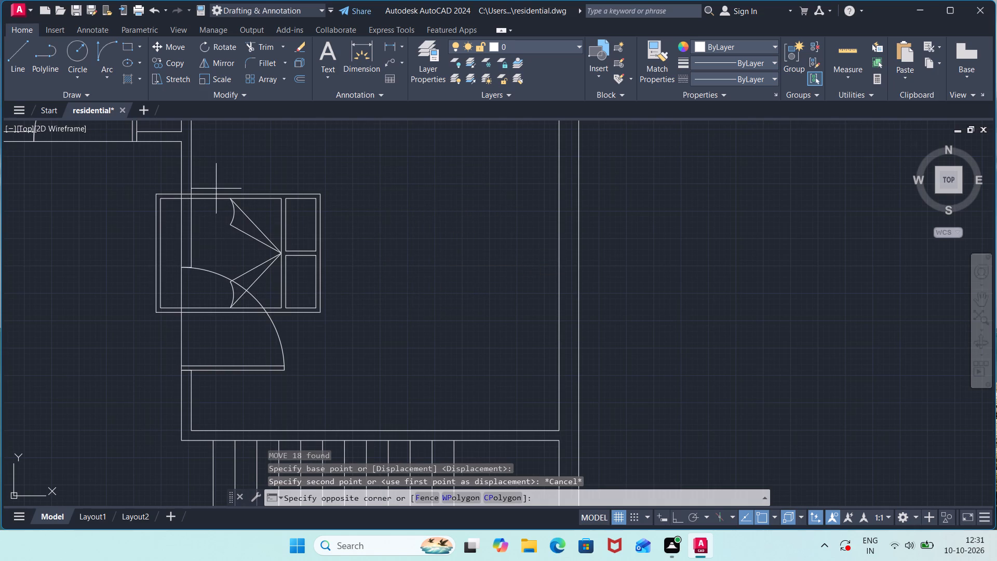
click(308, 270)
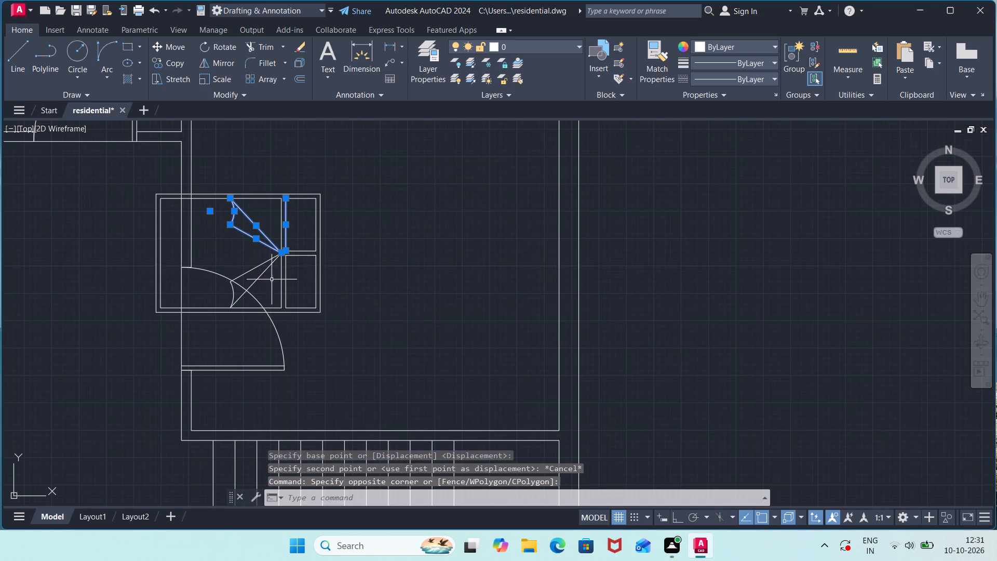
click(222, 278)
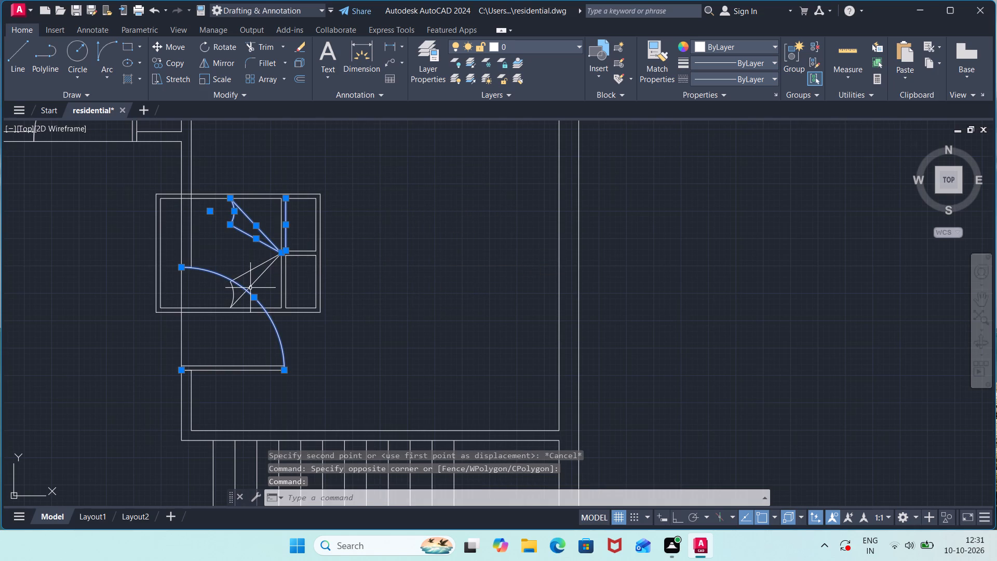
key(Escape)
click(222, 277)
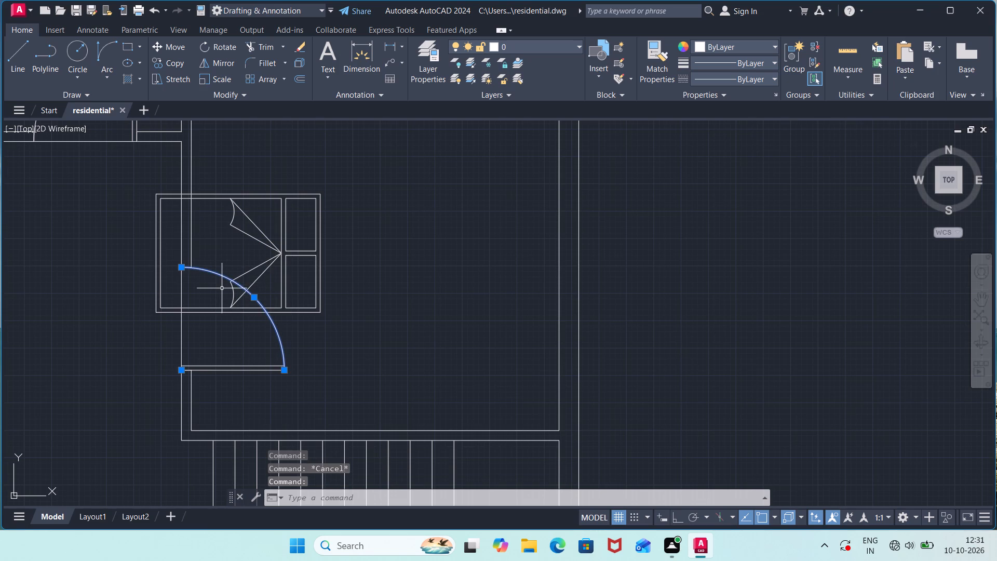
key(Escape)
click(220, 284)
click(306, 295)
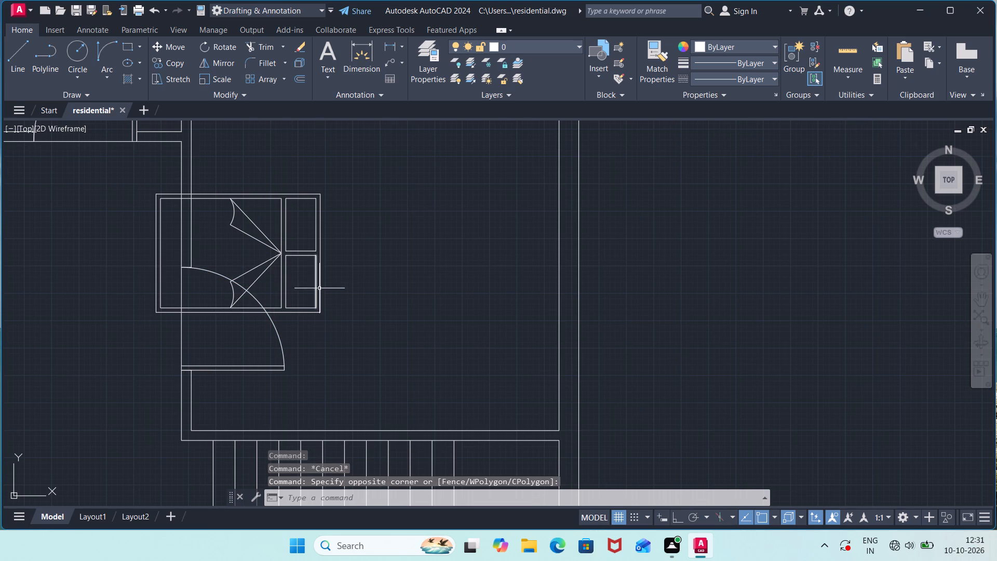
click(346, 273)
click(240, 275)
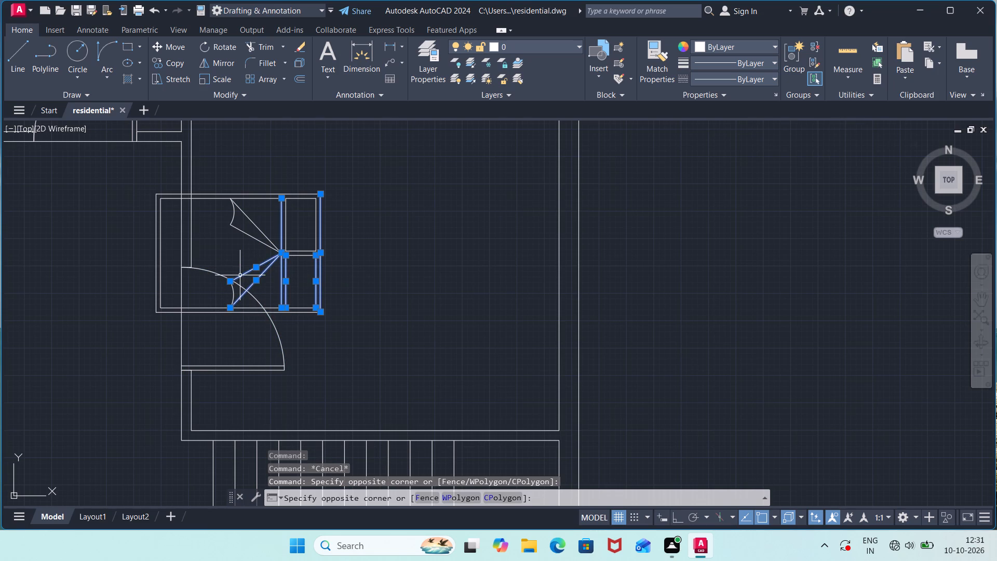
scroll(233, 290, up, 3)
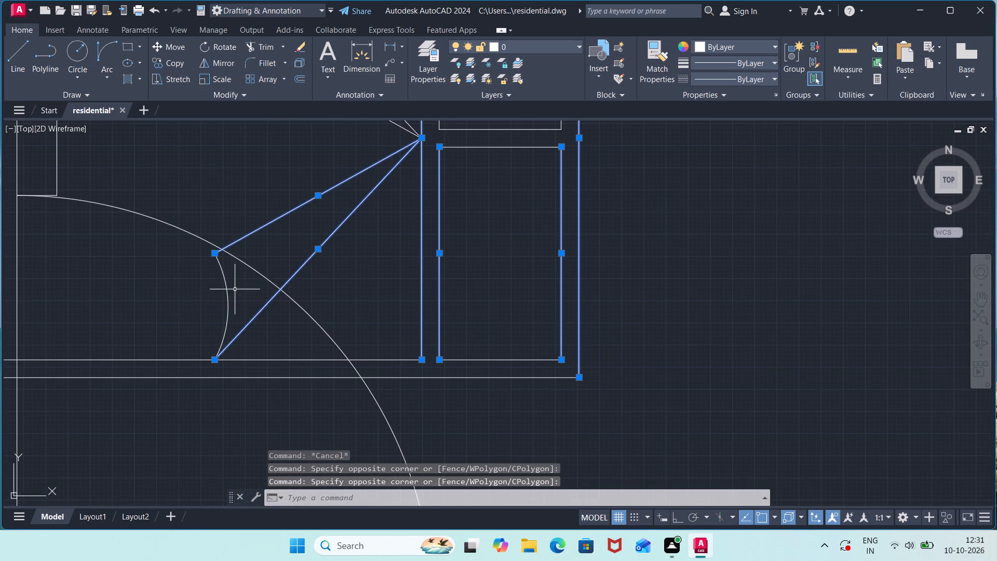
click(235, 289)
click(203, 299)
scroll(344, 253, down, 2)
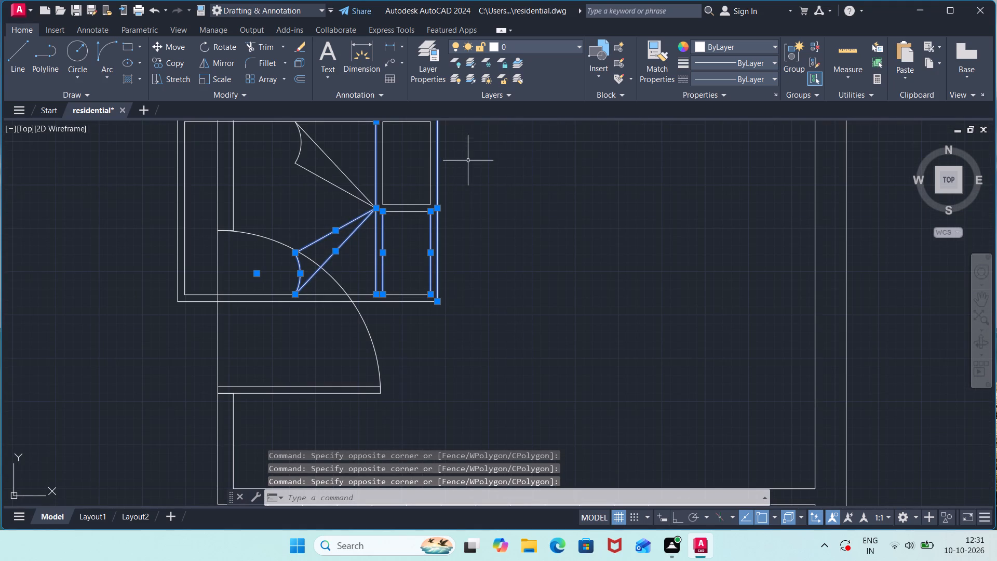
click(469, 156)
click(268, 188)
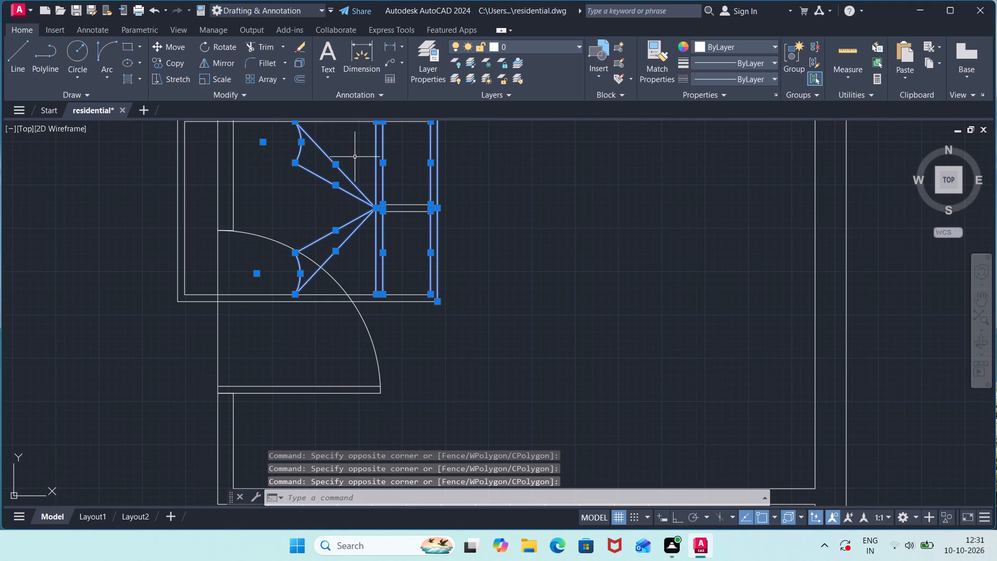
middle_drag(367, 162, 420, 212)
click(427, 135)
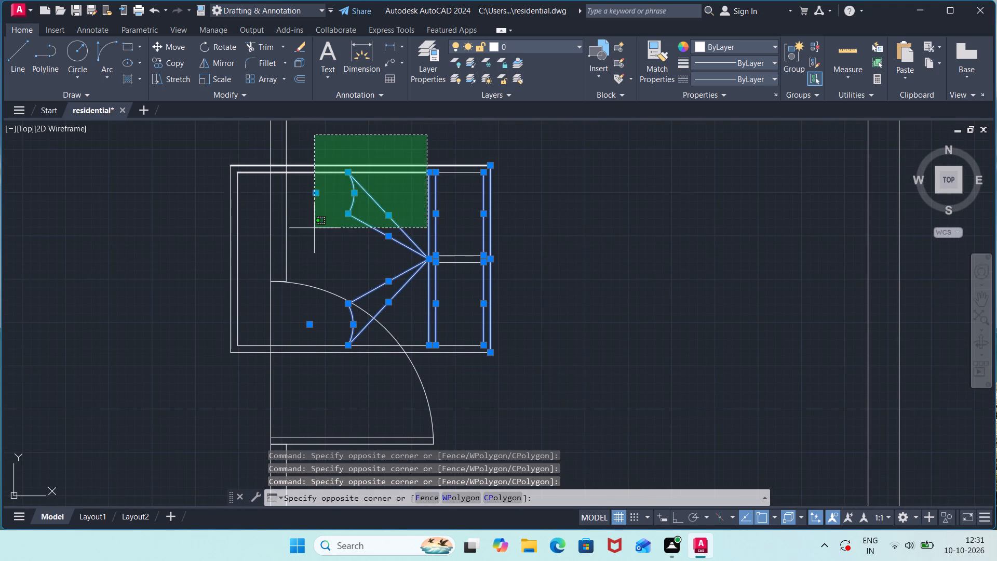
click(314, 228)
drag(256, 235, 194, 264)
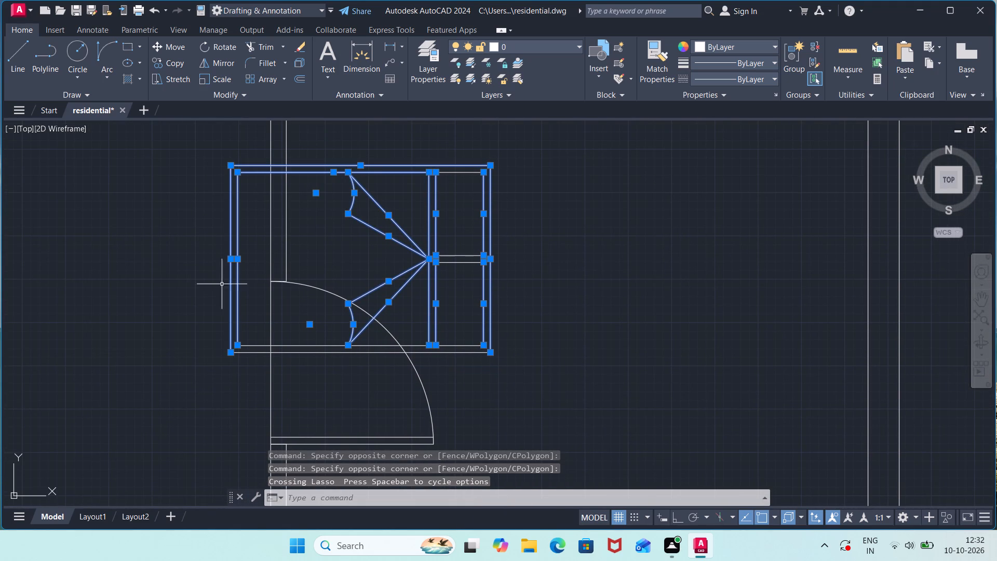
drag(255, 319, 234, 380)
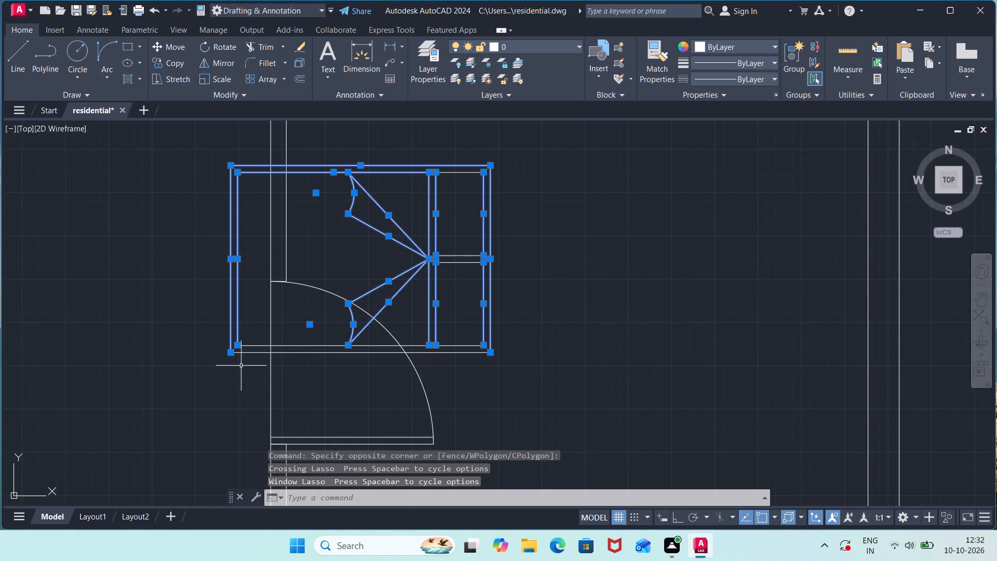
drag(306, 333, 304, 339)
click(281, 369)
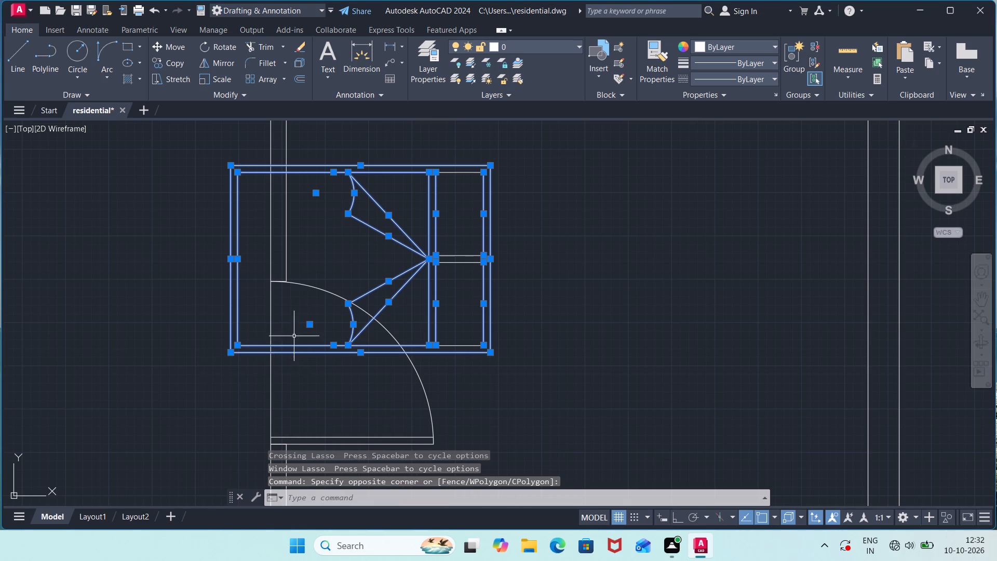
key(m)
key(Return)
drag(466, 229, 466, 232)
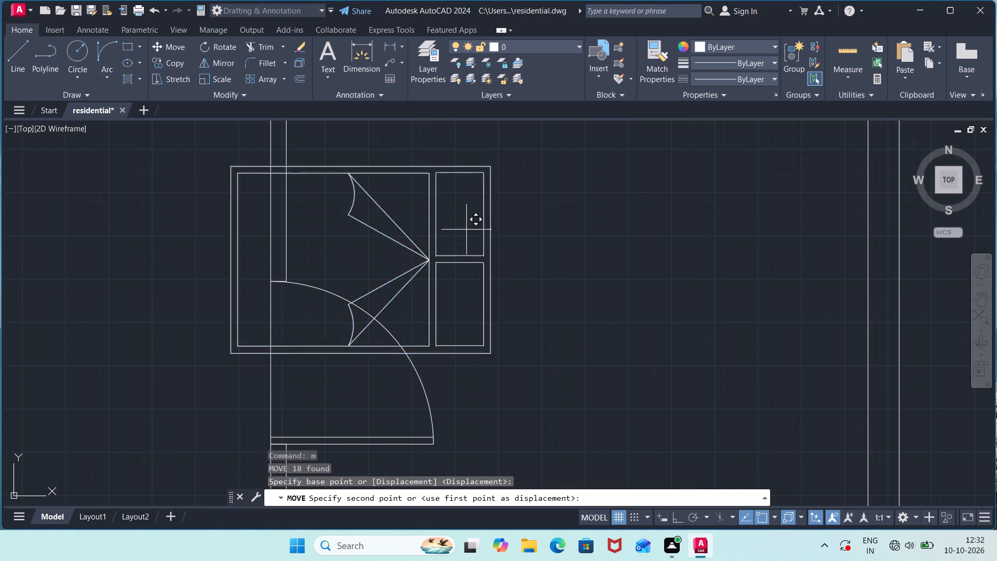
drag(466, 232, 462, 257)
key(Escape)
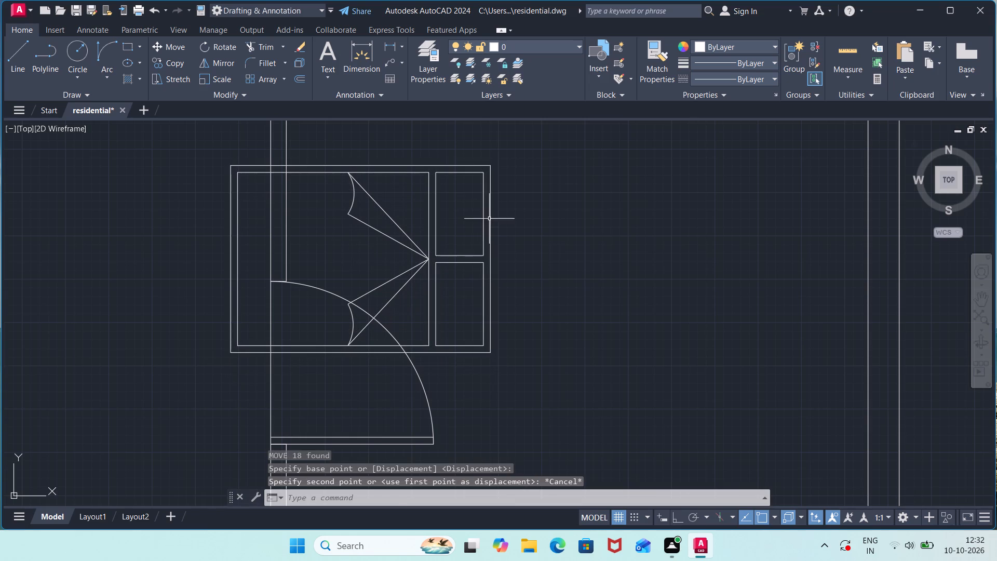
Move the east-facing bed in the room above the staircase clear of the west wall and door, closer to the north wall.
drag(512, 202, 508, 221)
click(552, 160)
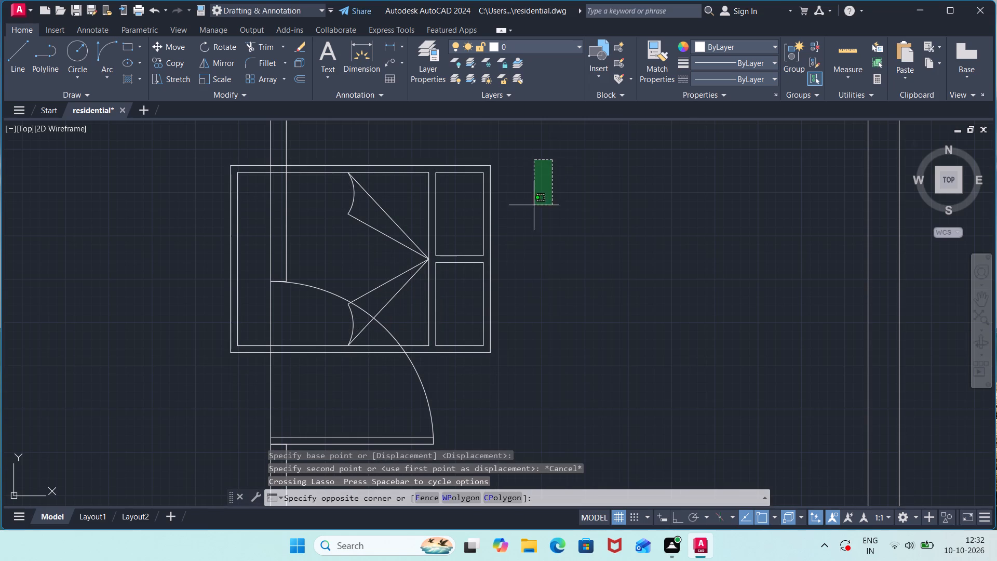
click(423, 363)
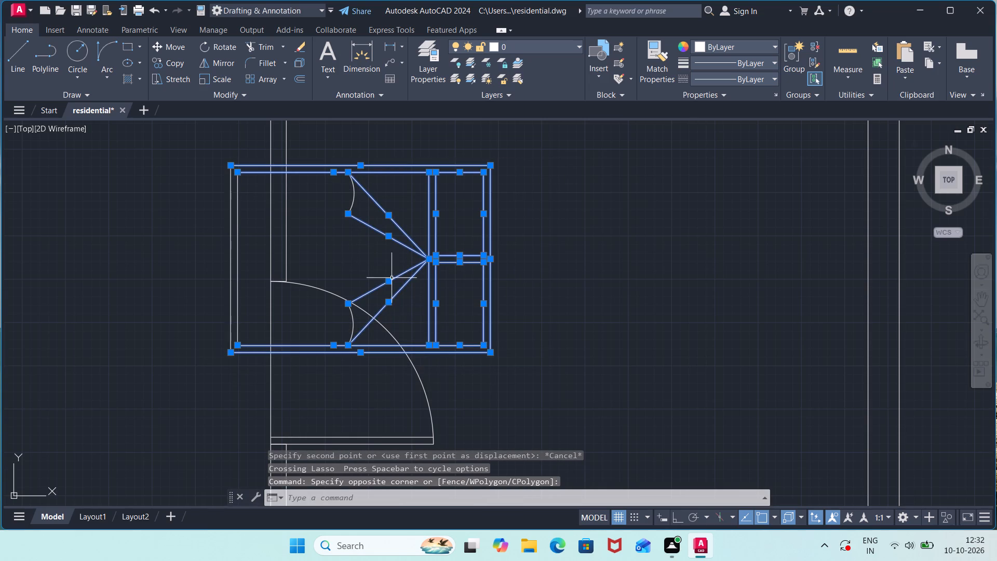
click(361, 205)
click(326, 201)
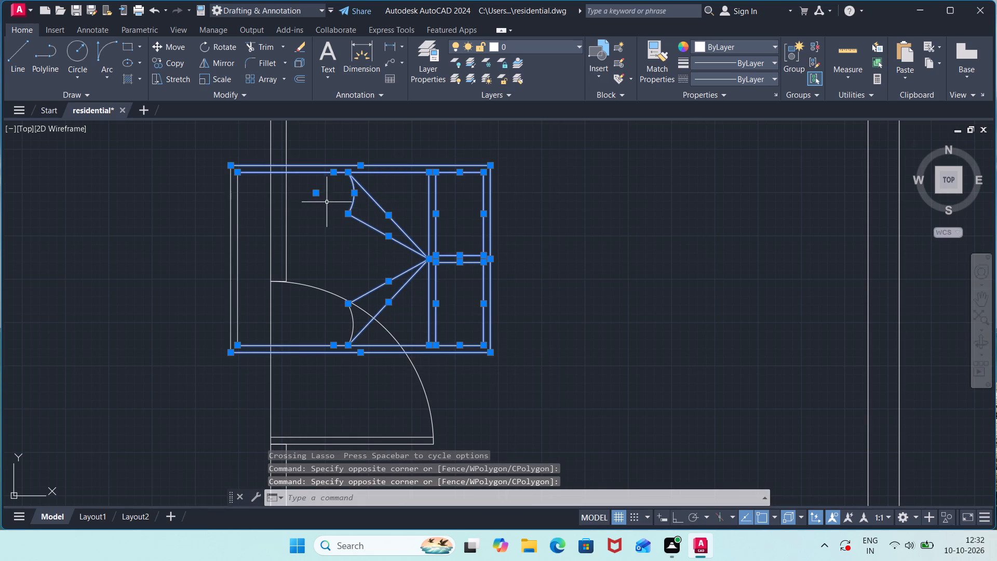
click(361, 325)
click(334, 326)
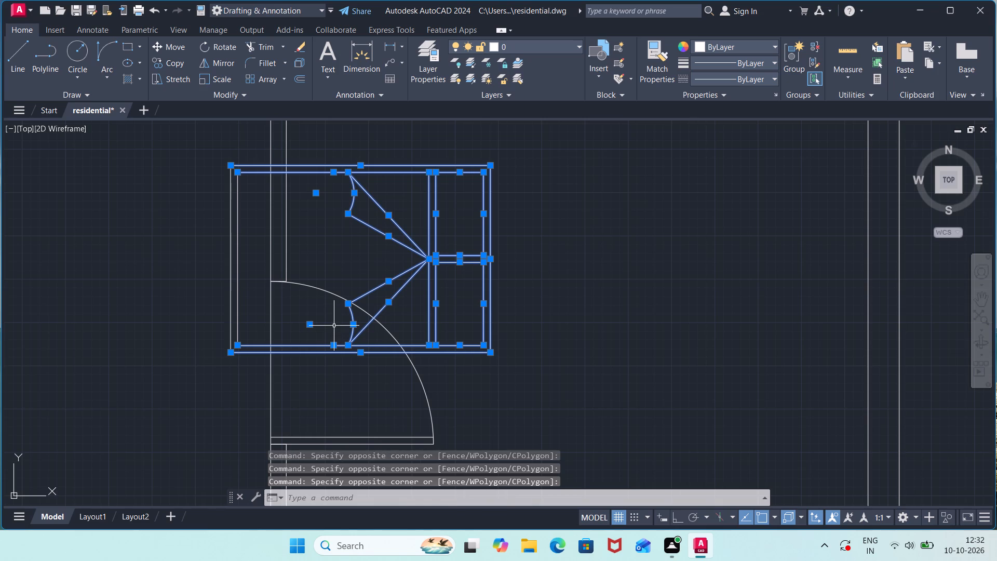
click(249, 286)
click(183, 295)
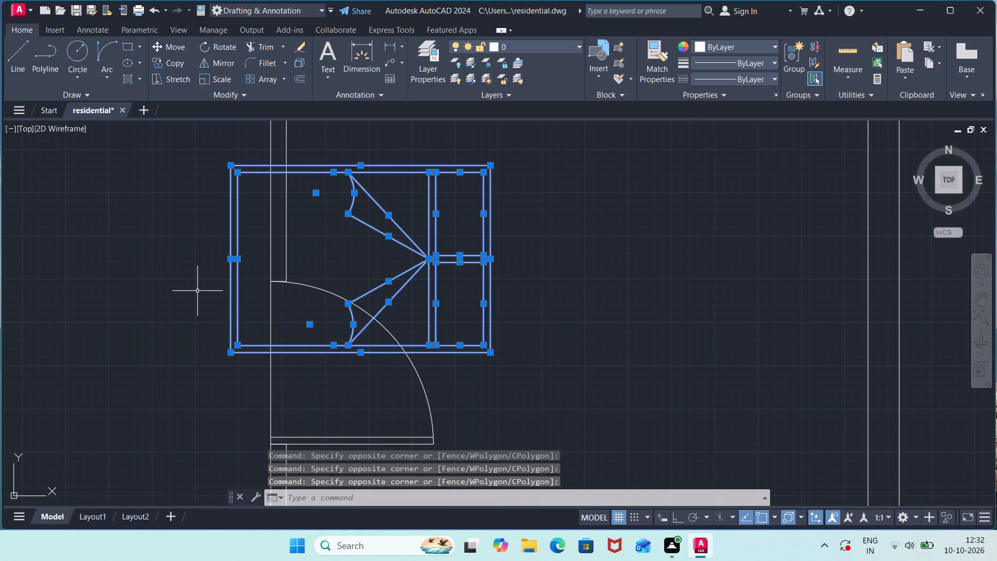
key(m)
key(Return)
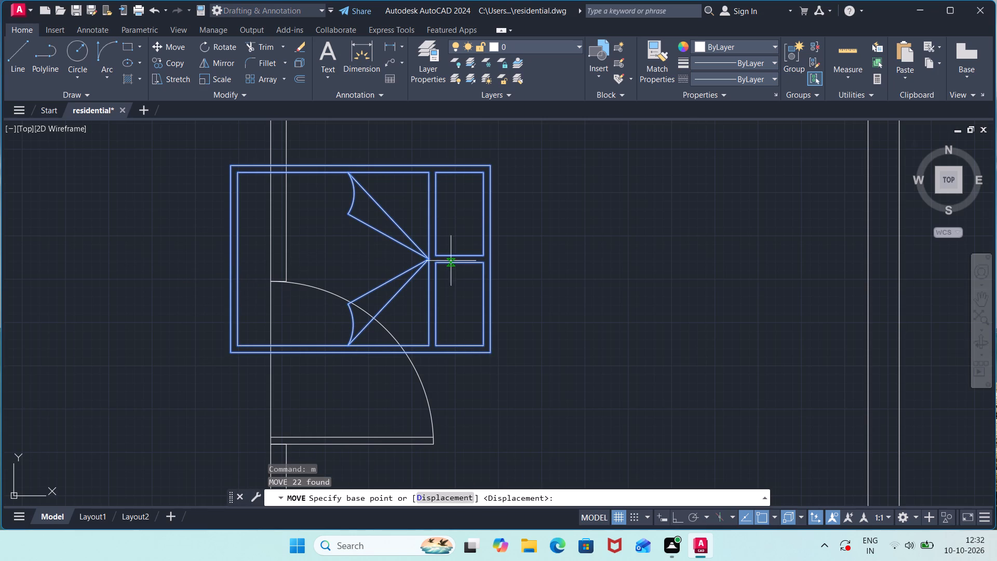
click(488, 261)
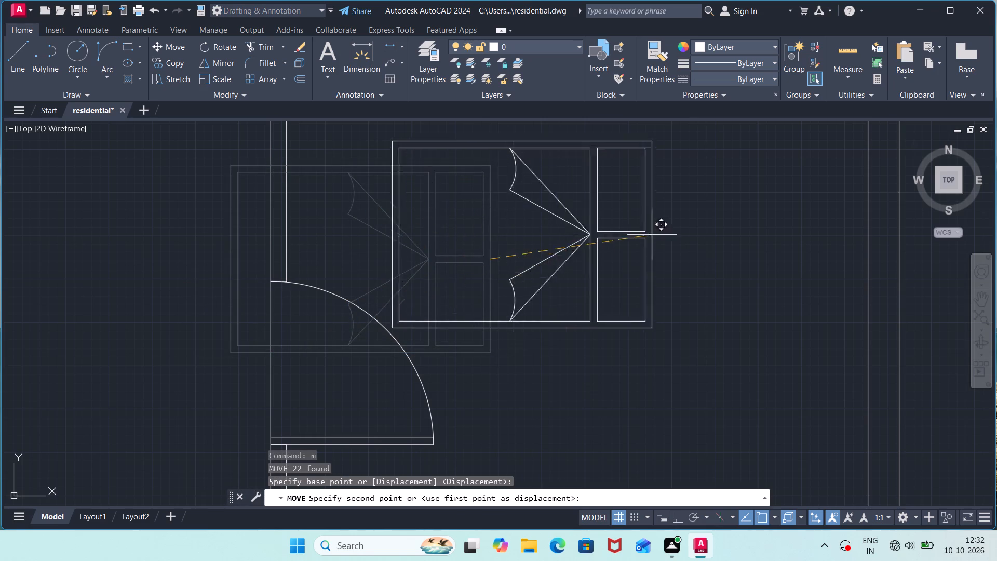
scroll(847, 211, down, 1)
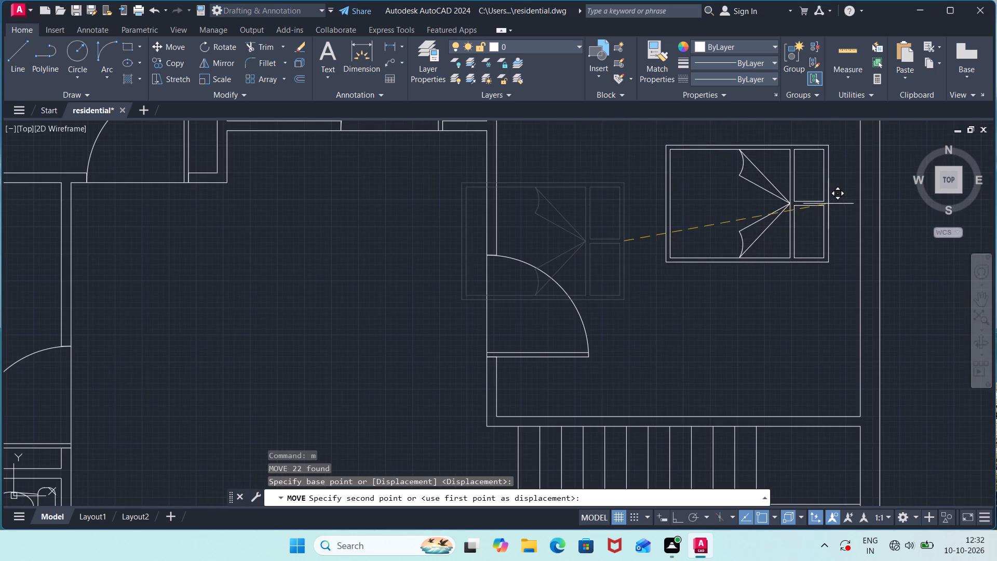
middle_drag(828, 204, 828, 269)
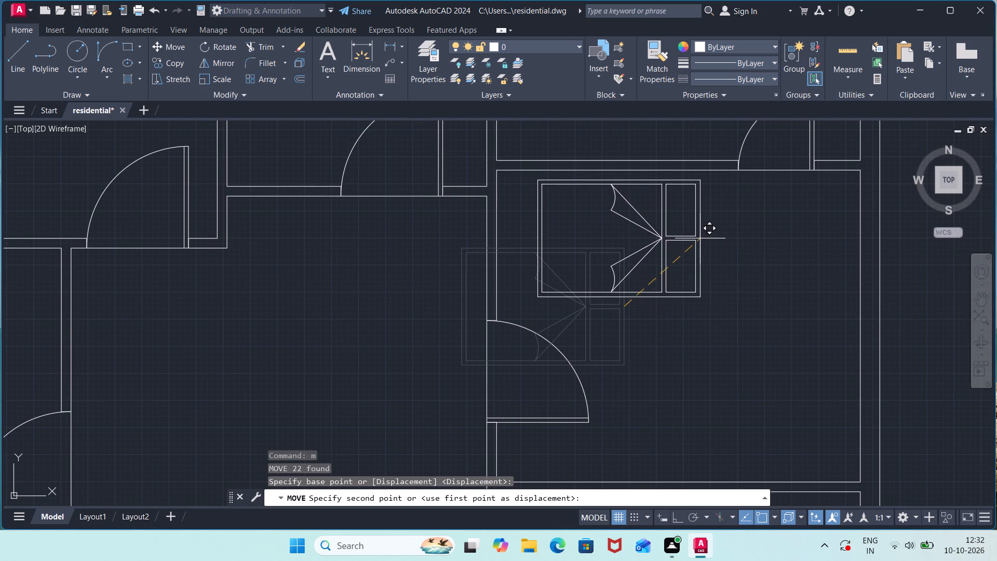
middle_drag(702, 237, 582, 340)
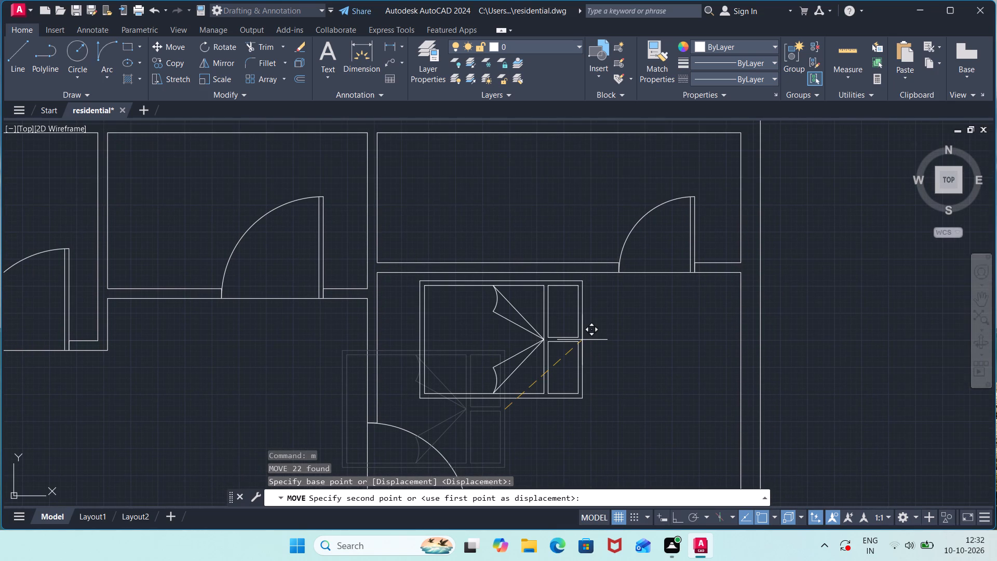
middle_drag(670, 372, 642, 283)
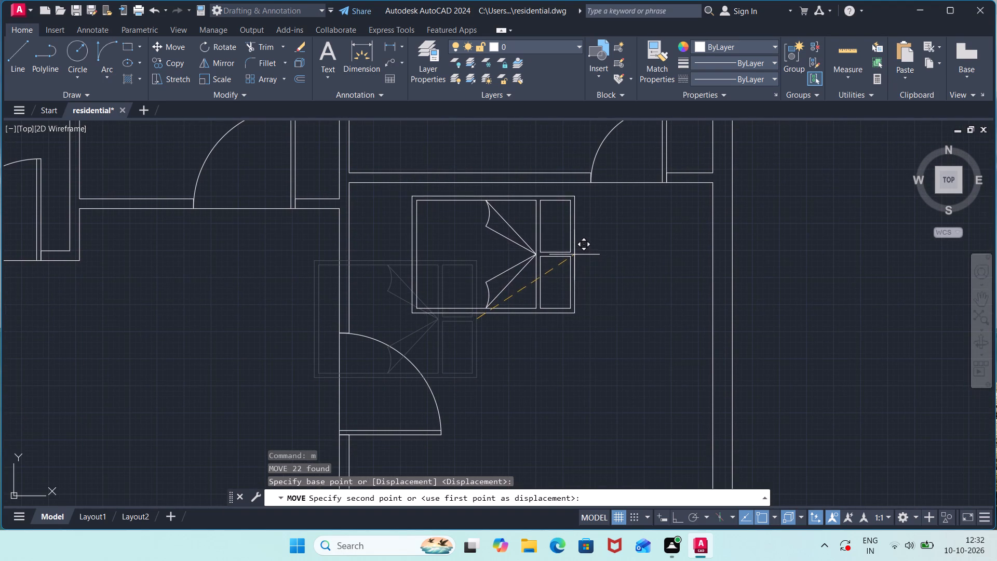
middle_drag(678, 380, 675, 367)
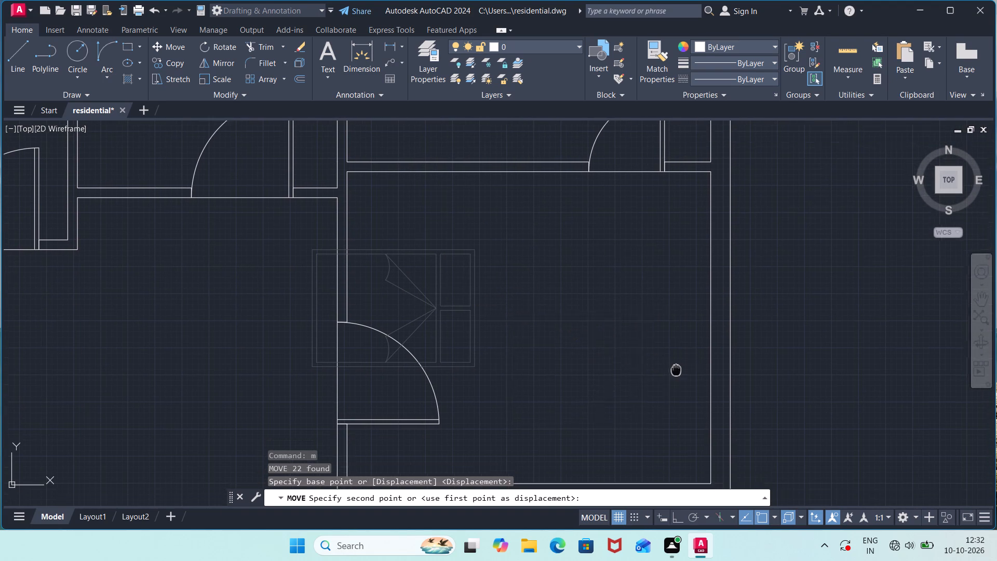
middle_drag(675, 367, 640, 261)
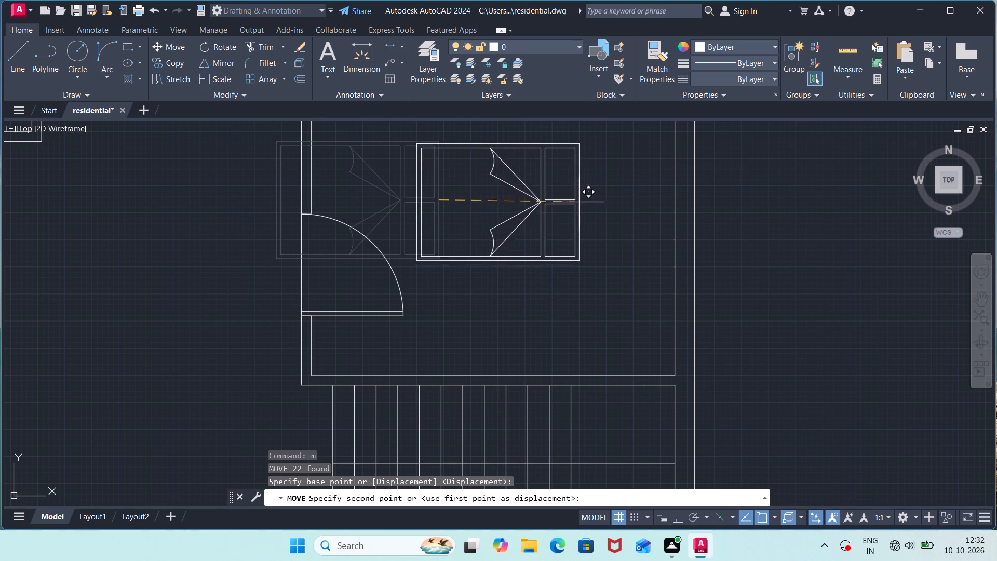
middle_drag(579, 202, 570, 312)
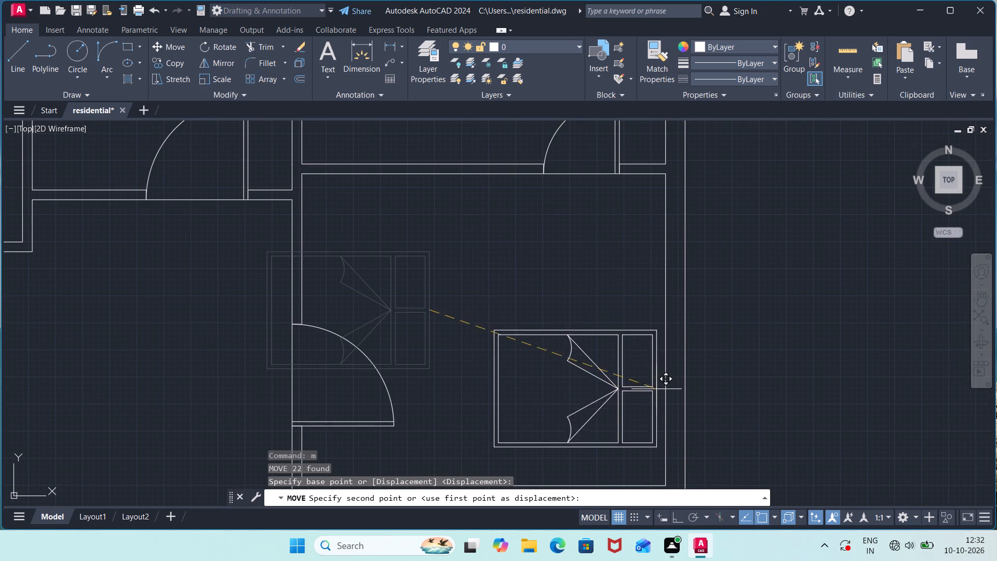
middle_drag(654, 404, 648, 363)
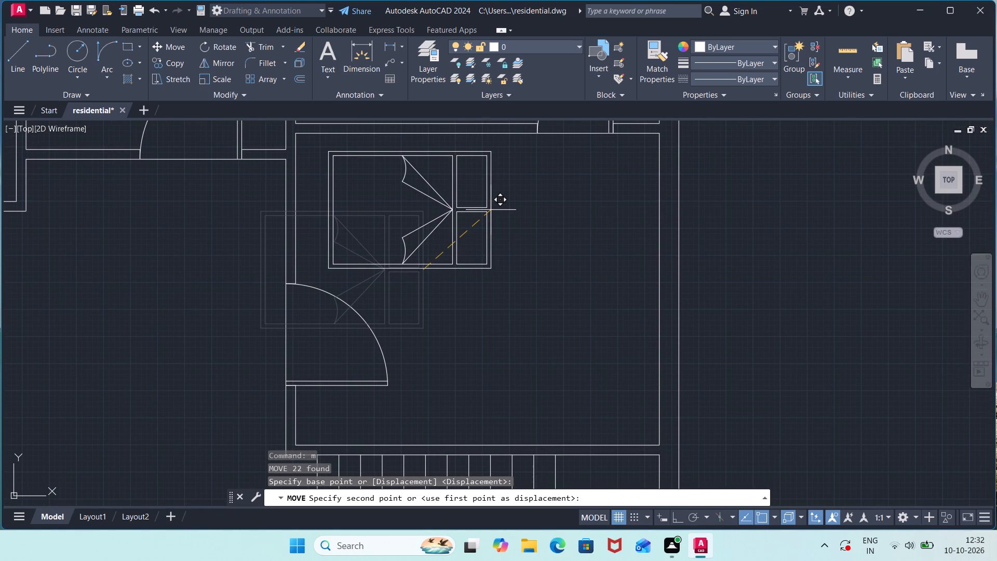
click(491, 209)
Rotate the bed in the room above the staircase by 90° about its southeast corner, headboard facing north.
scroll(587, 256, down, 2)
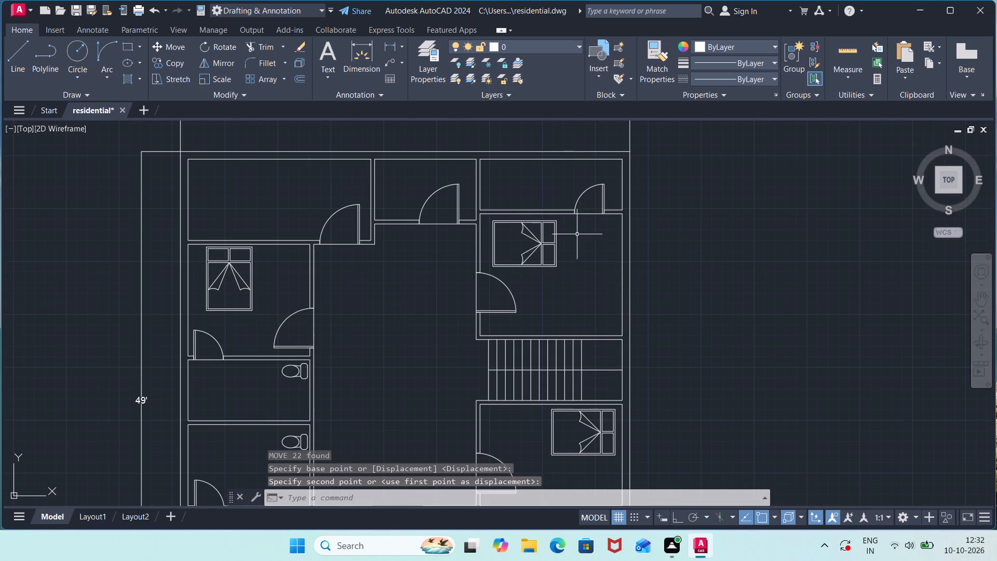
scroll(533, 236, up, 2)
click(423, 192)
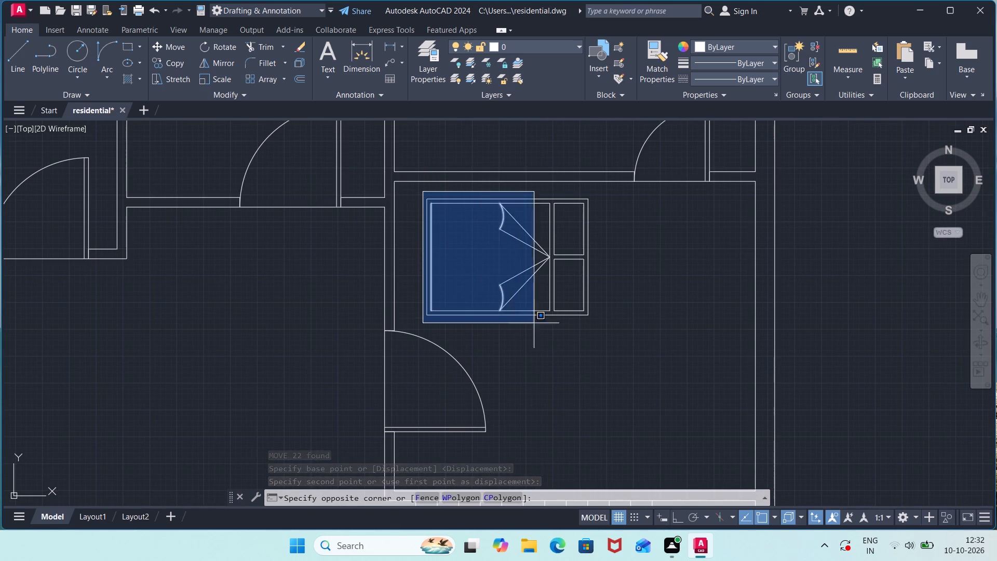
click(625, 344)
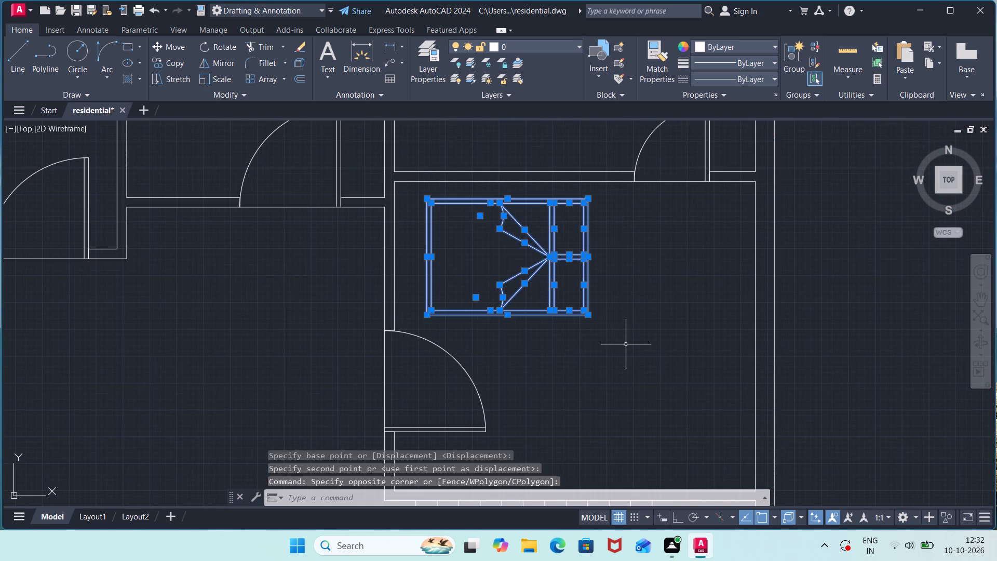
text(ro)
key(Return)
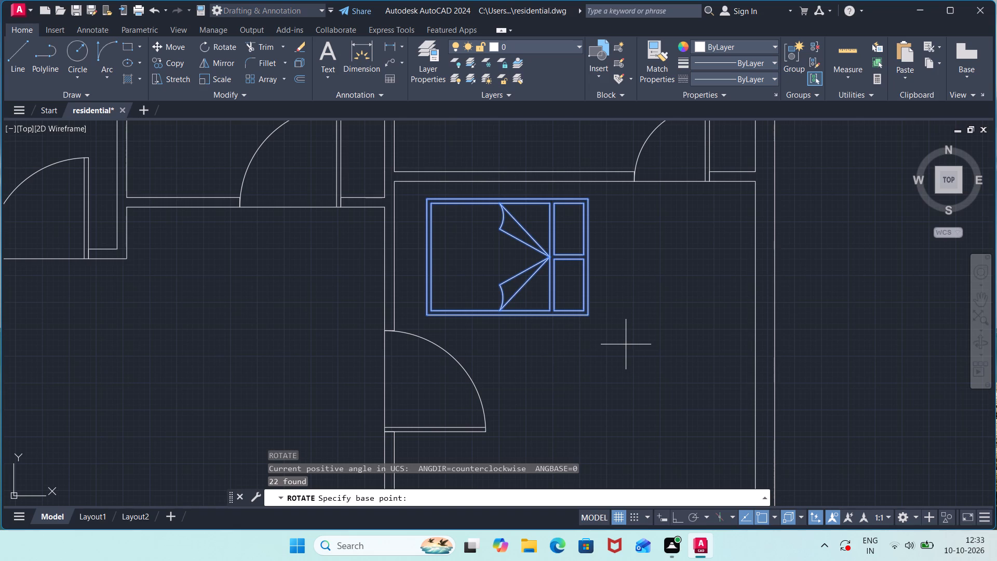
click(591, 318)
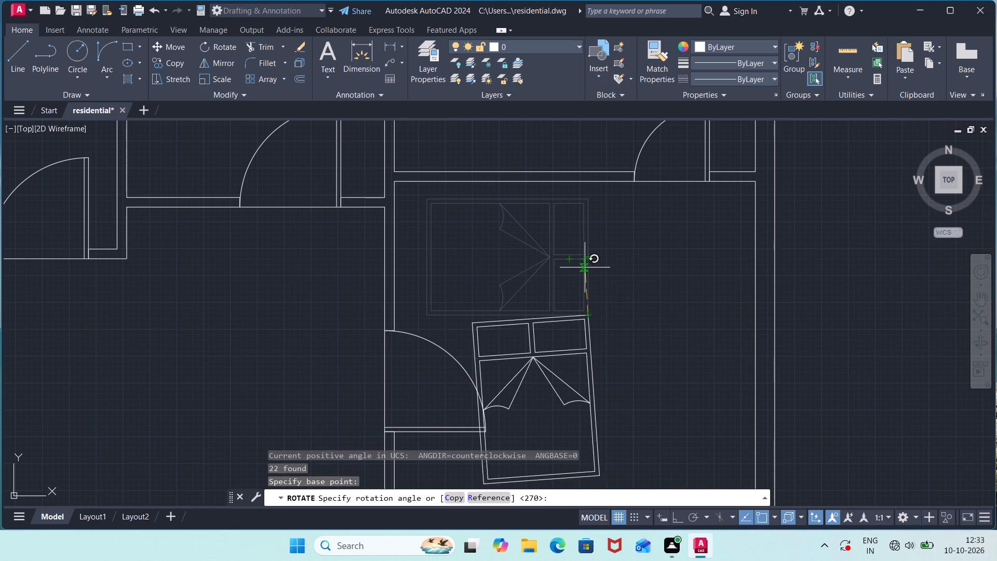
click(589, 214)
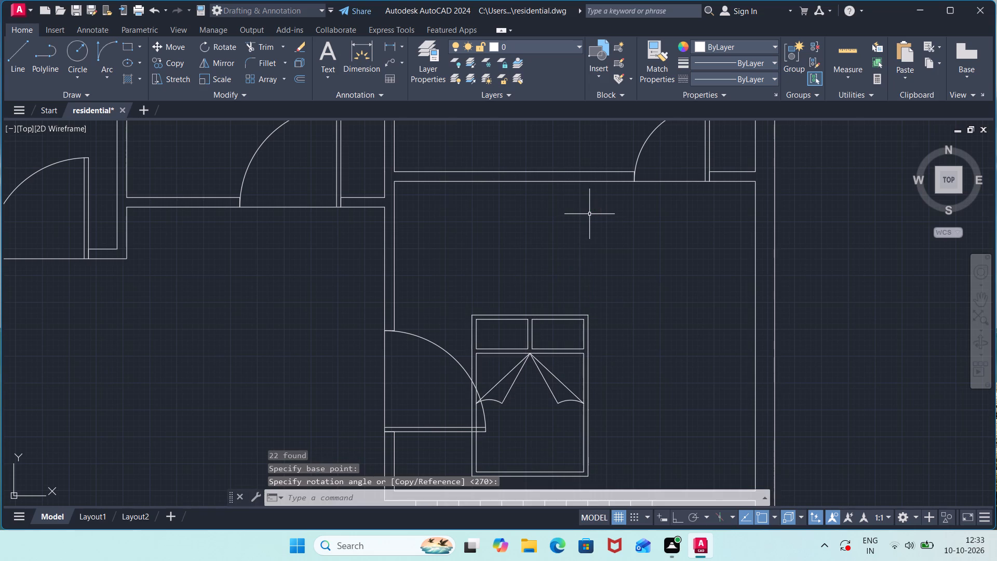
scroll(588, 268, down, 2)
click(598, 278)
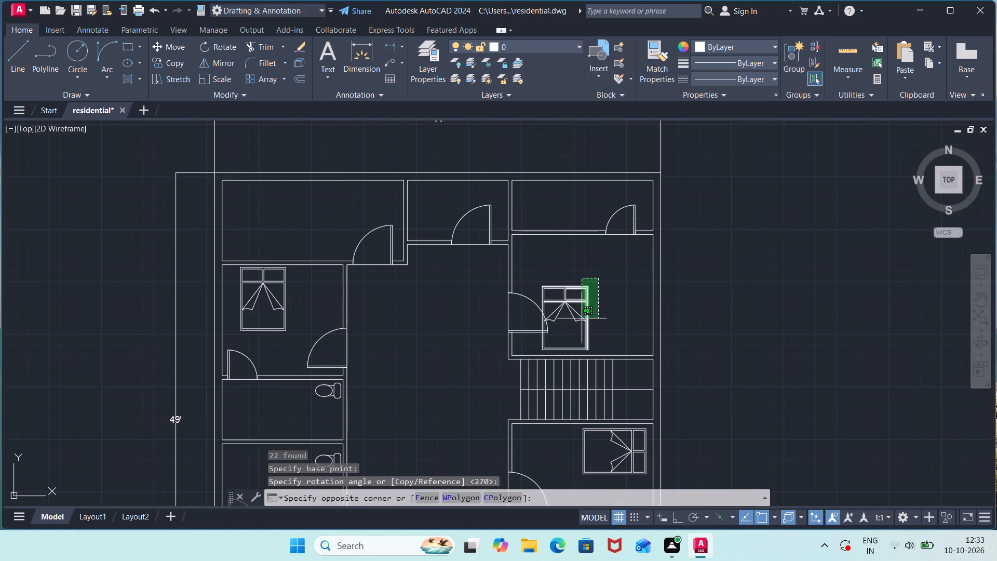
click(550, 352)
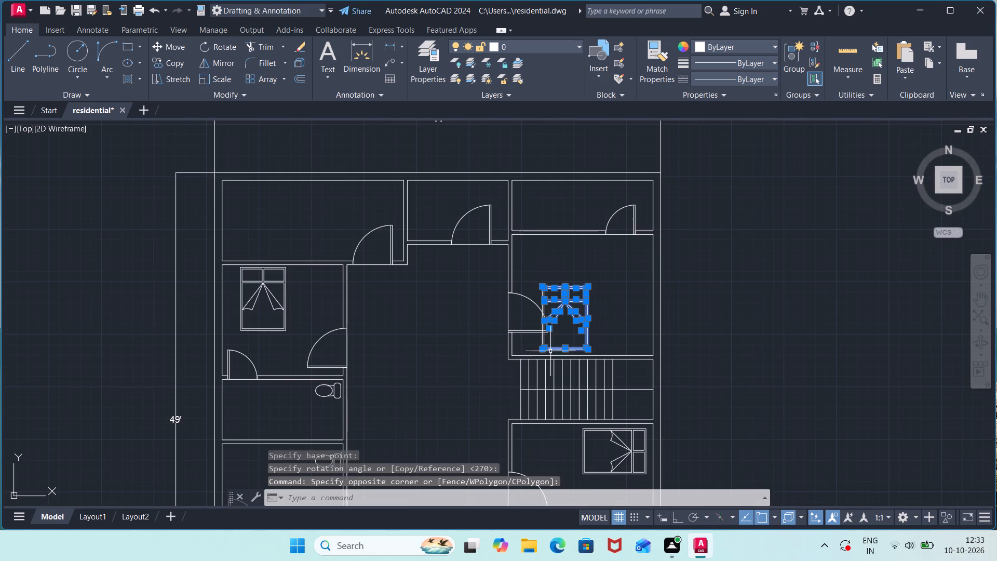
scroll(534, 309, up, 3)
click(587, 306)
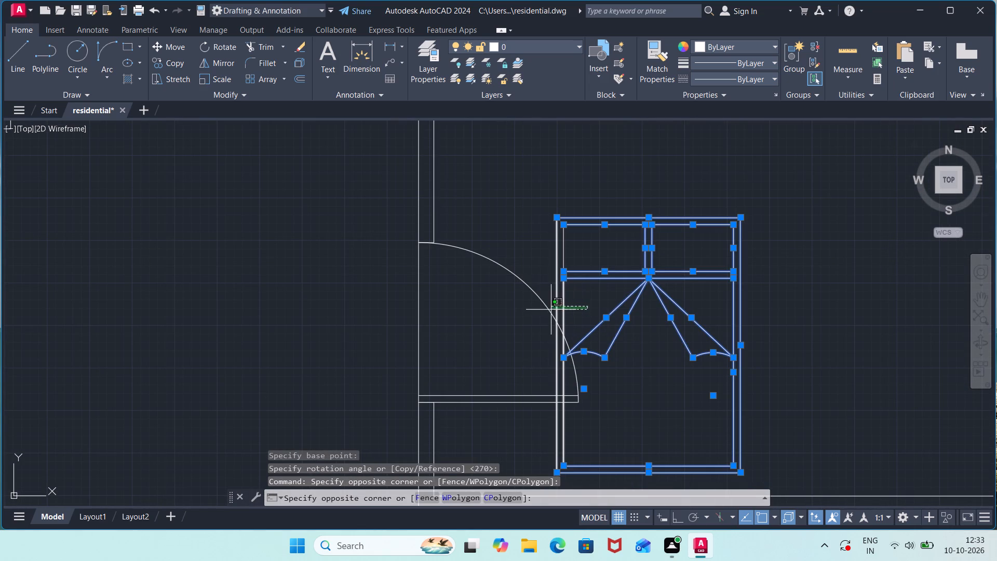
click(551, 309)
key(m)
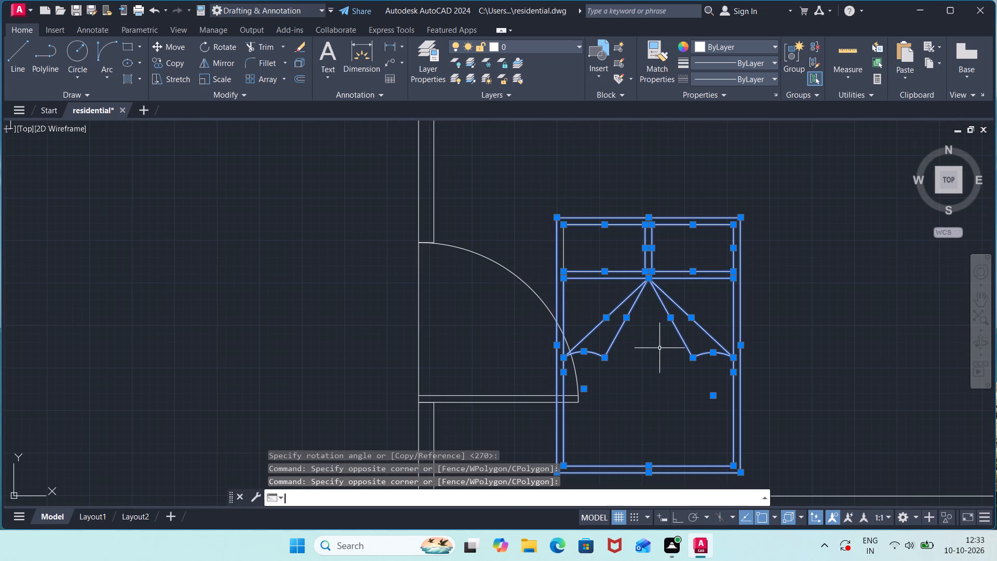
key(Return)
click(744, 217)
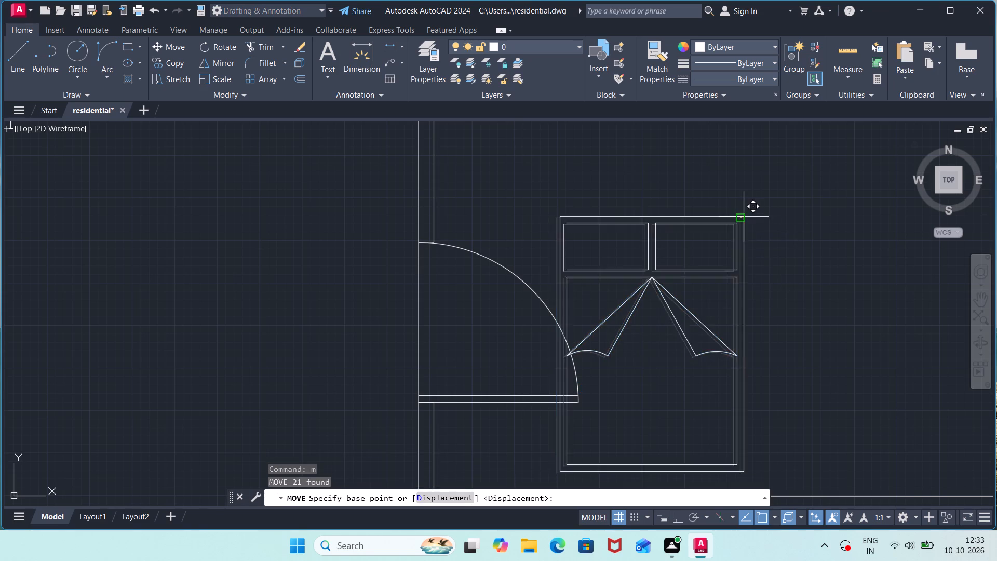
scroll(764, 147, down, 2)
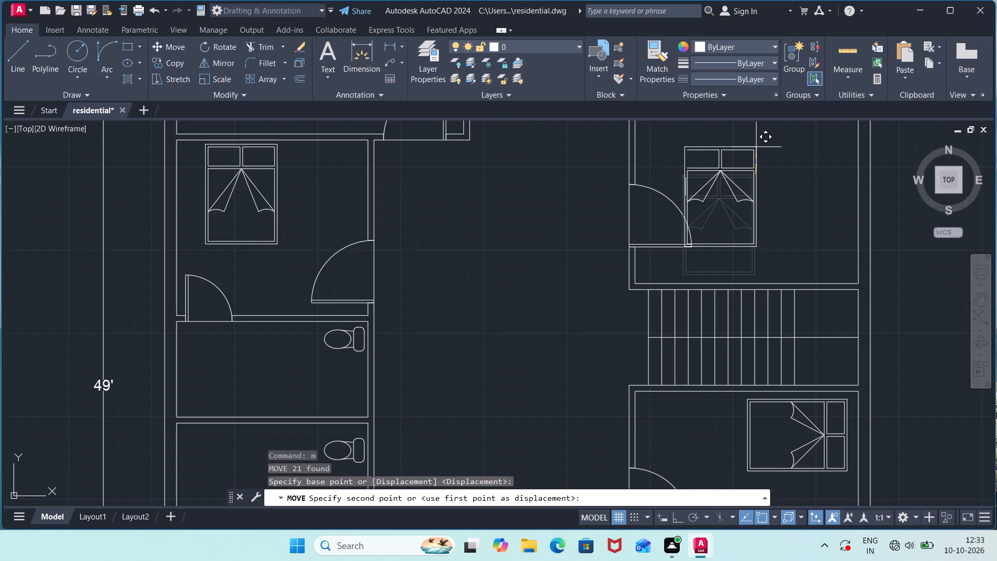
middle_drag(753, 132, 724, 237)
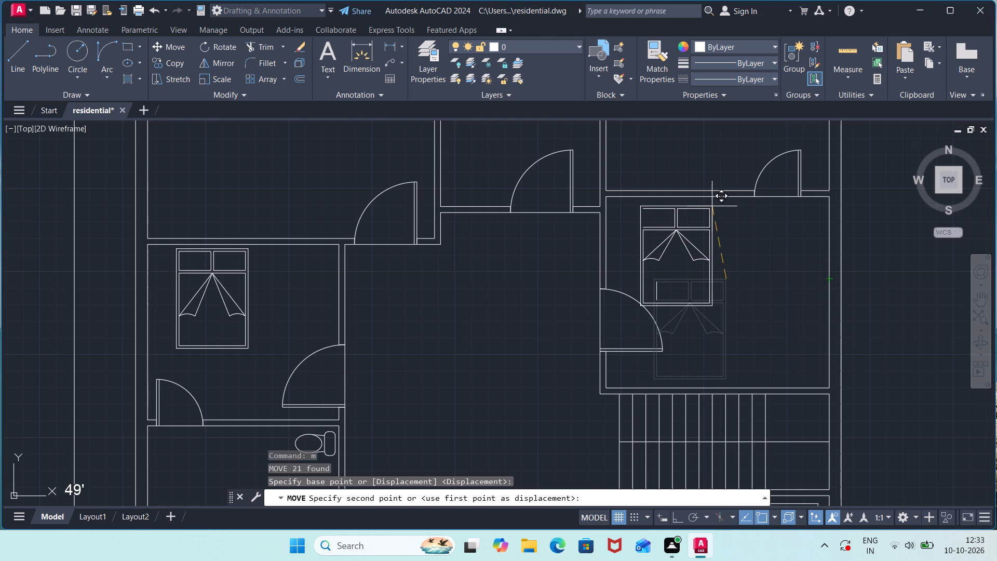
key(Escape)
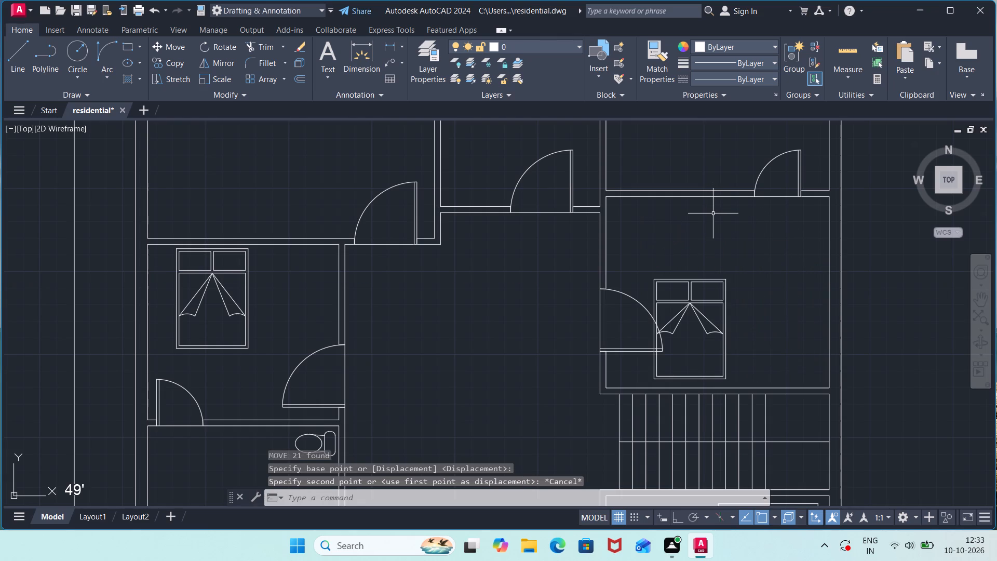
Move the whole rotated bed by its northeast corner so its headboard sits just below the room's north wall, clear of the door swing.
click(643, 266)
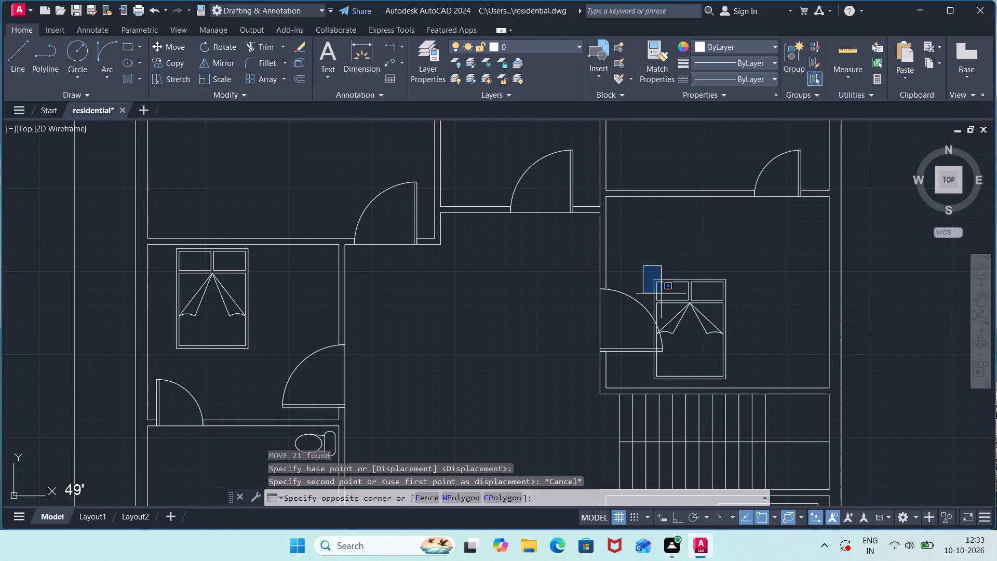
click(745, 385)
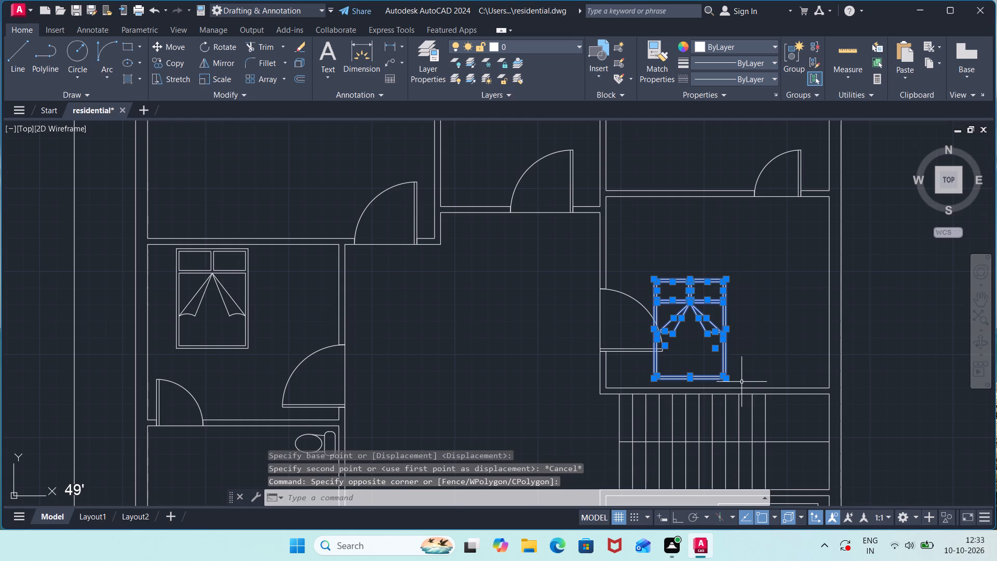
key(m)
key(Return)
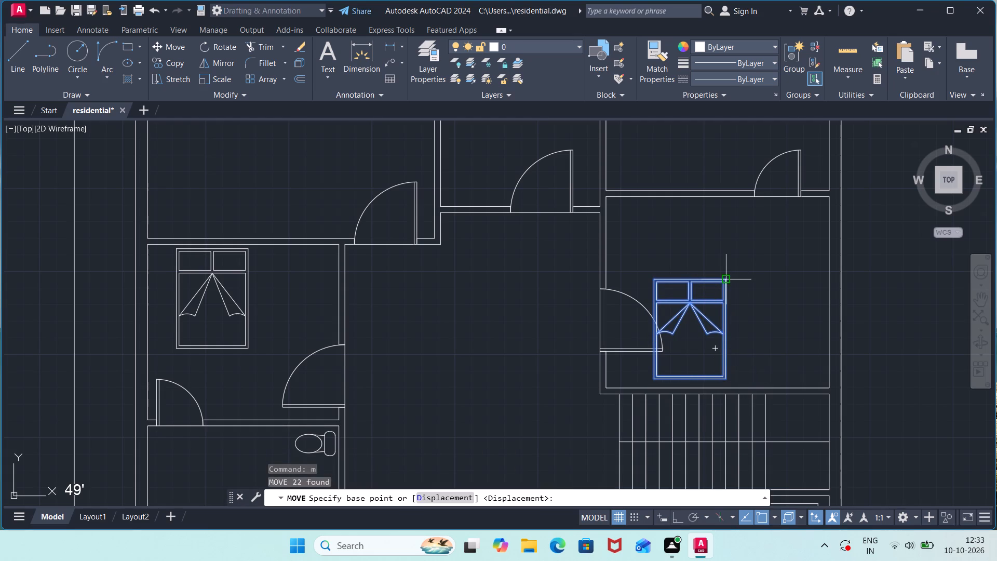
click(729, 280)
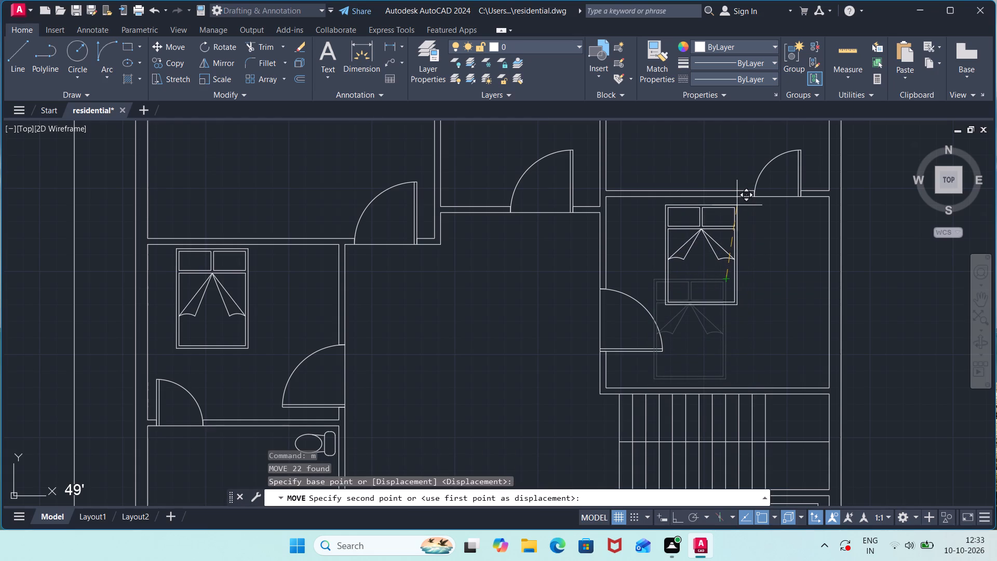
click(735, 206)
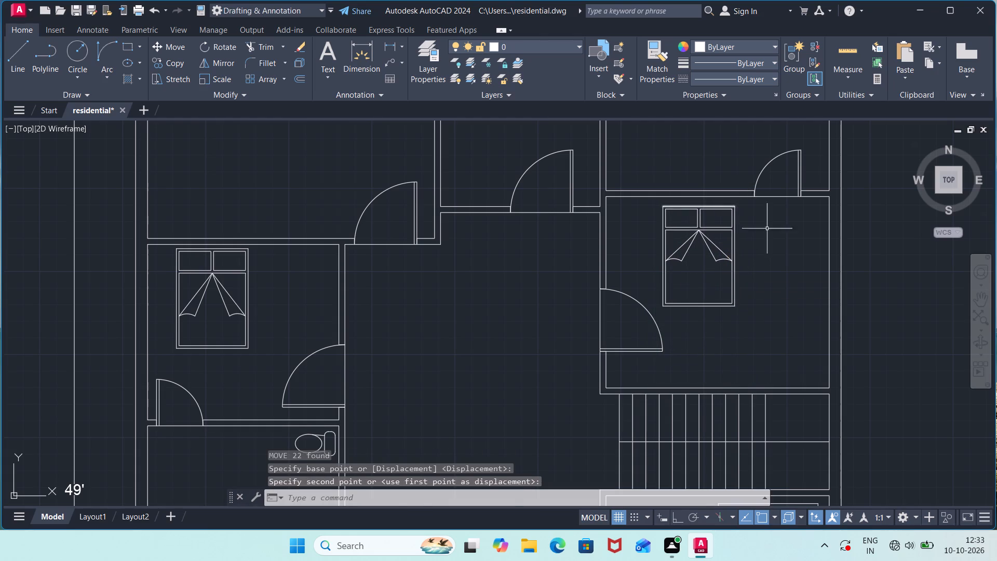
scroll(799, 273, down, 1)
middle_click(875, 302)
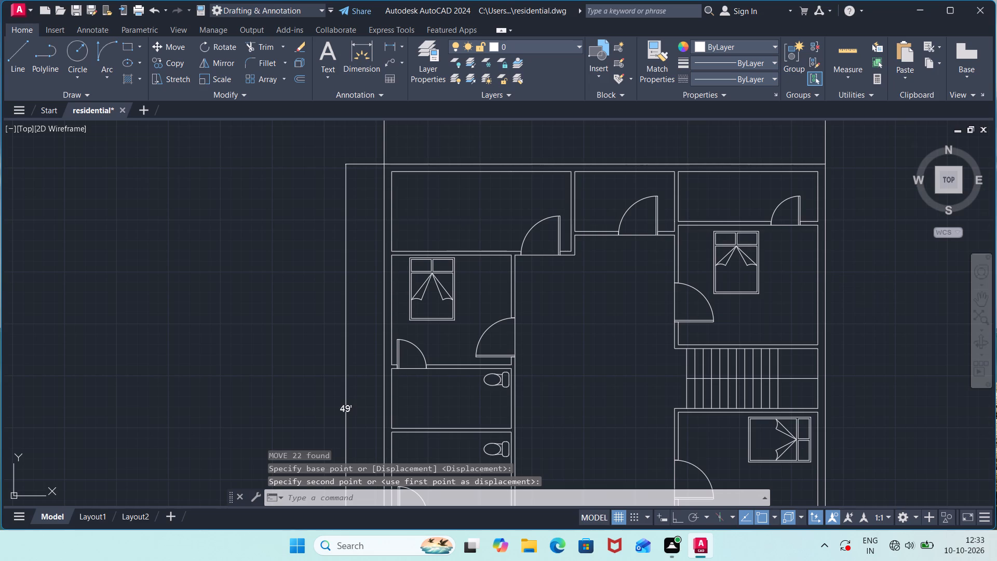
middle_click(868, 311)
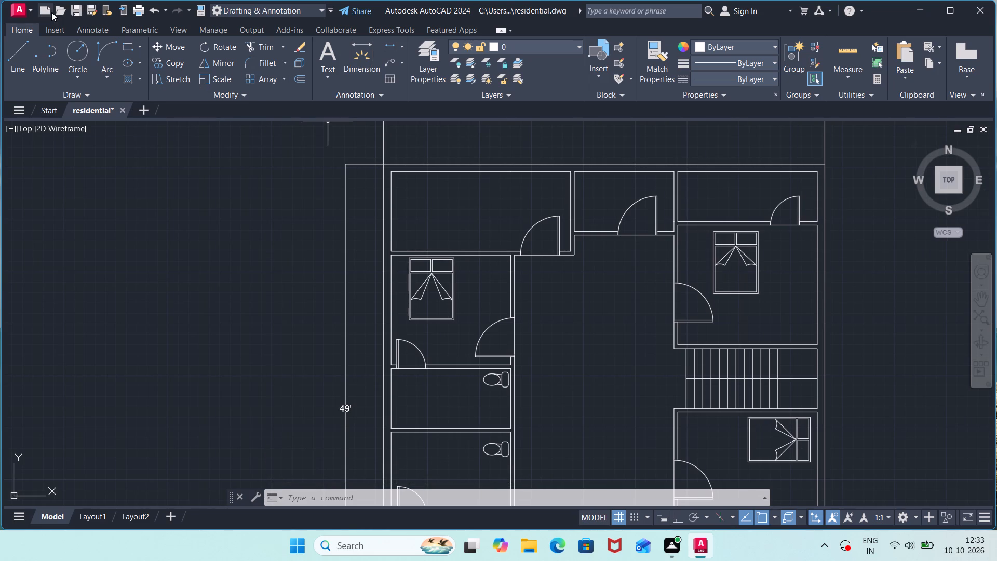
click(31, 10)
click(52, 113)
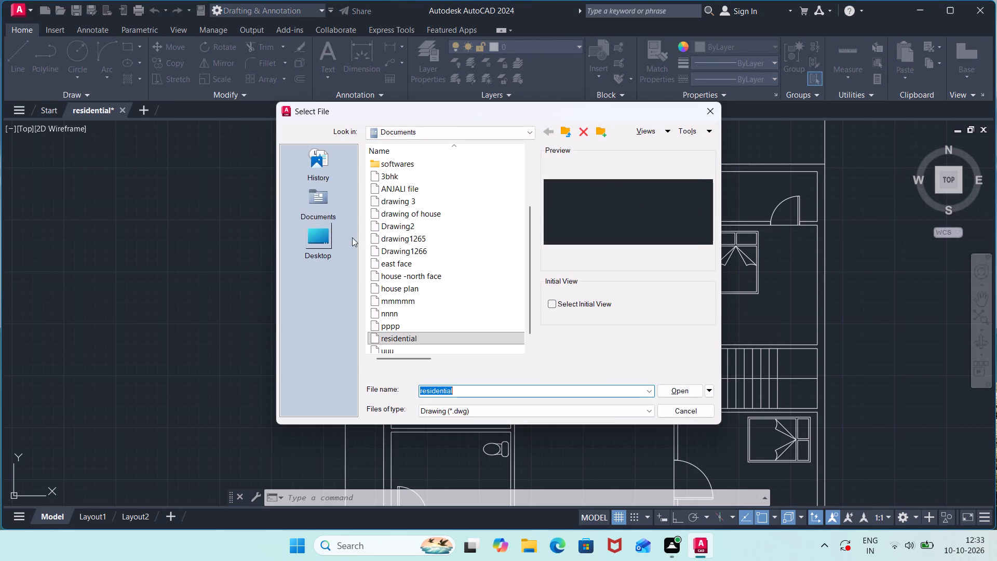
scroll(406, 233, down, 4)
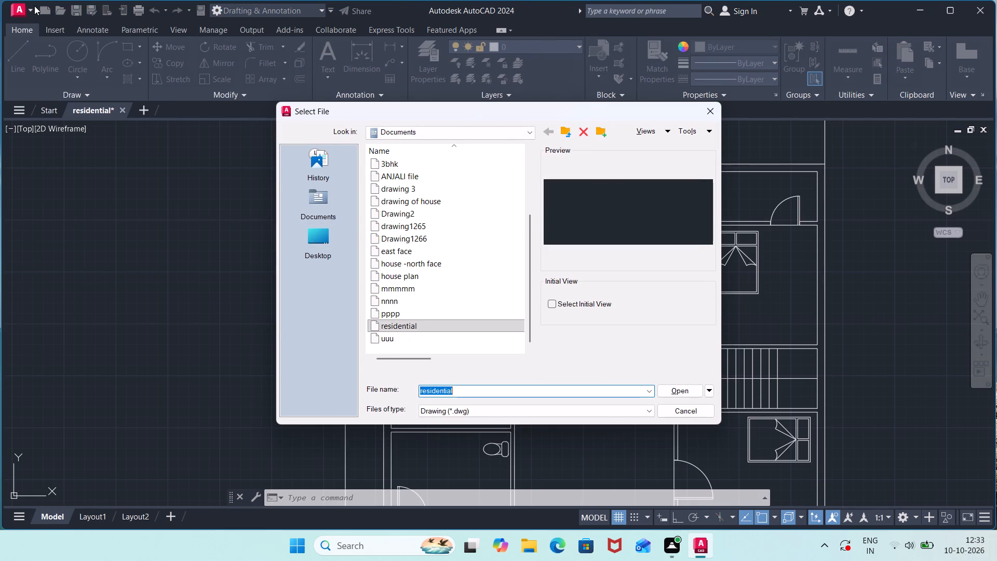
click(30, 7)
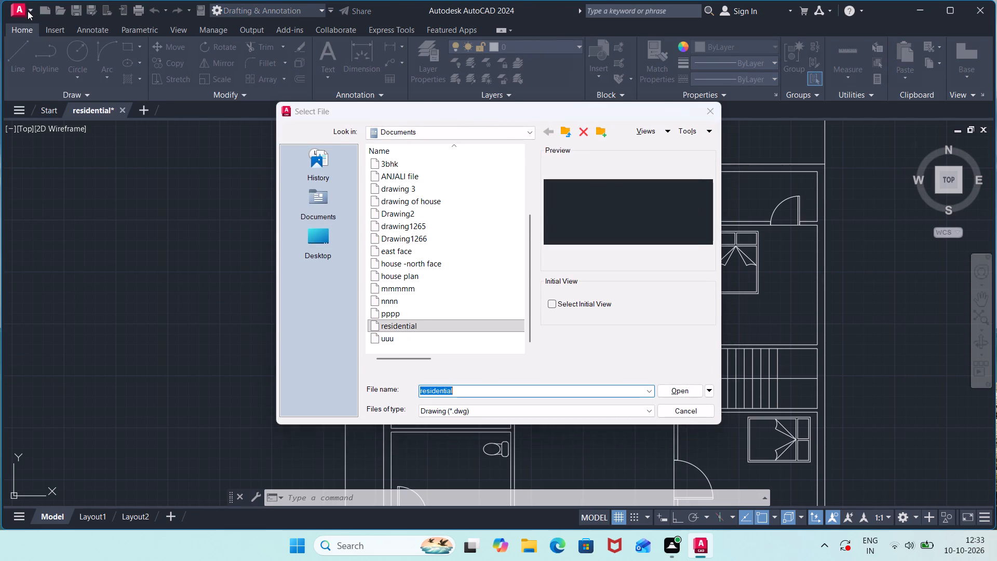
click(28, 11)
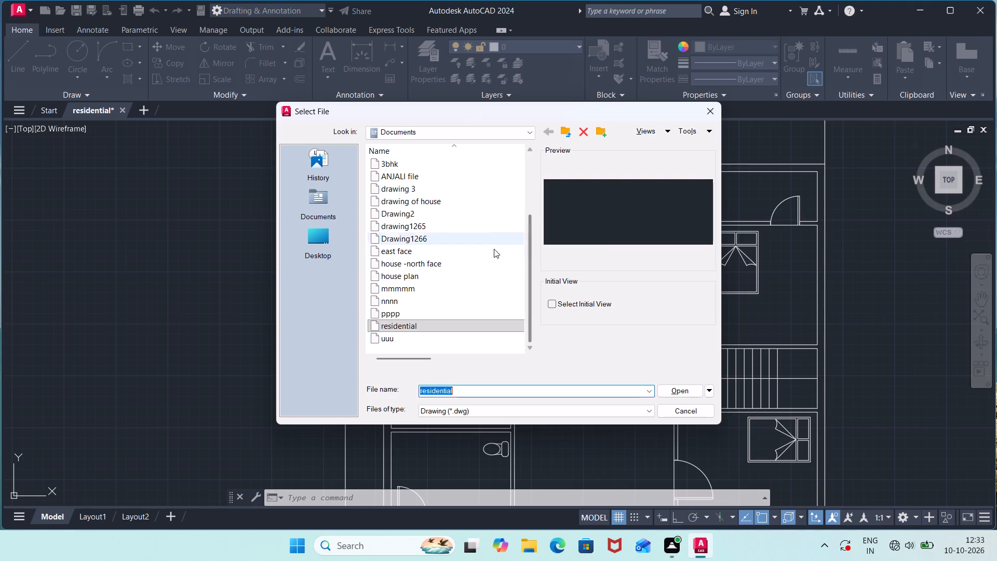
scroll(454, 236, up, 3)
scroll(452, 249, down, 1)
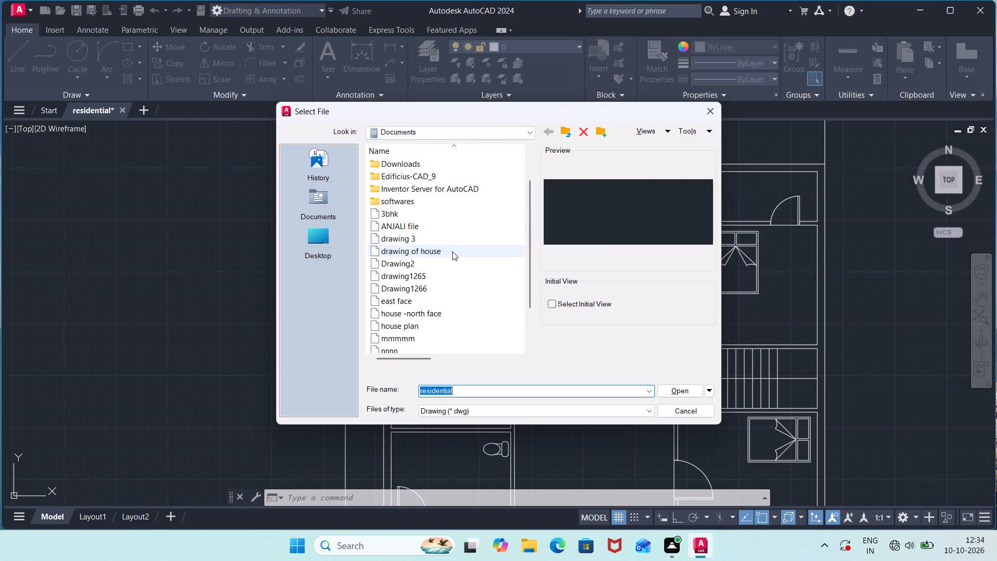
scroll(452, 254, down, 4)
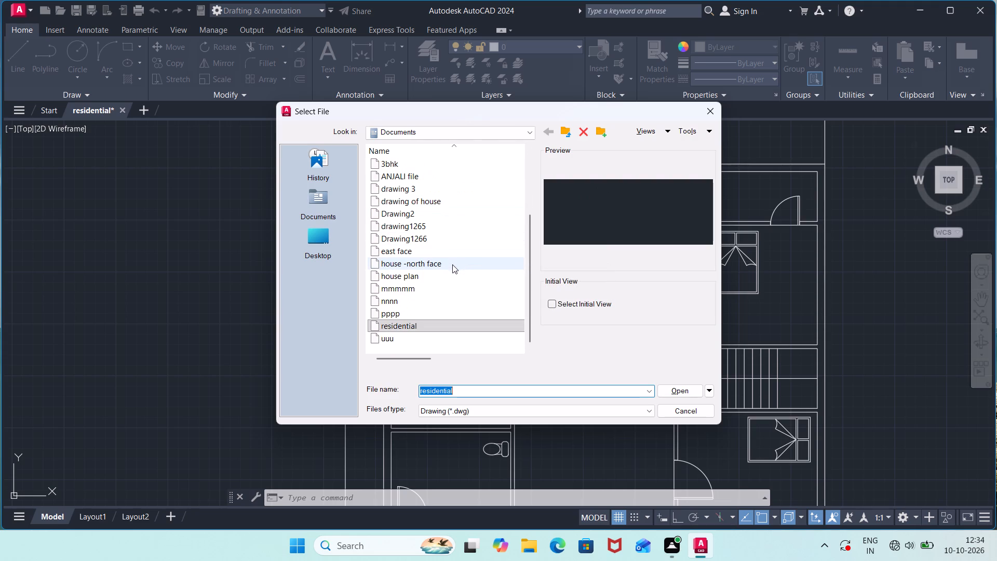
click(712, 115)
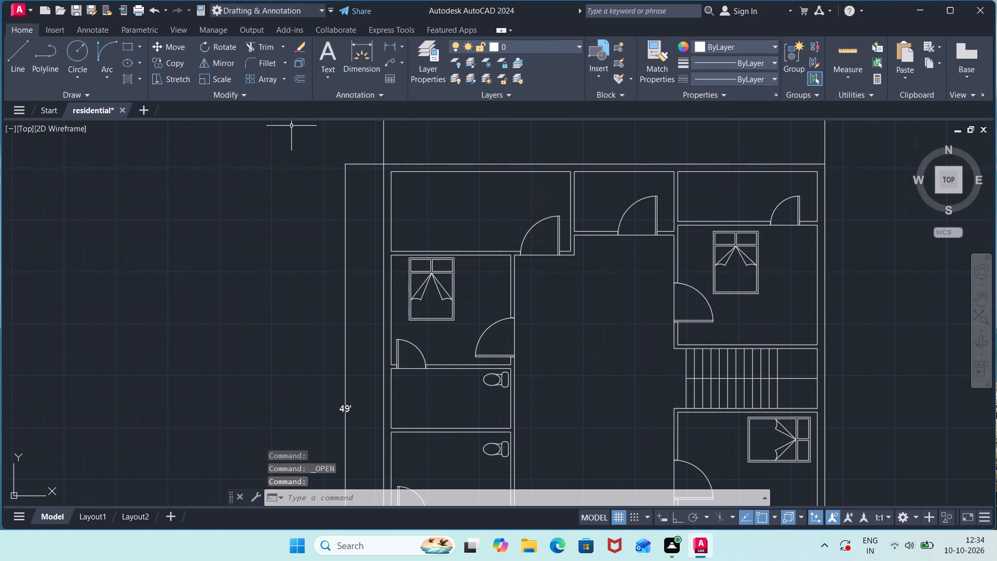
Open the recent drawing All blocks and items.dwg and dismiss the missing SHX files prompt without specifying replacements.
click(31, 13)
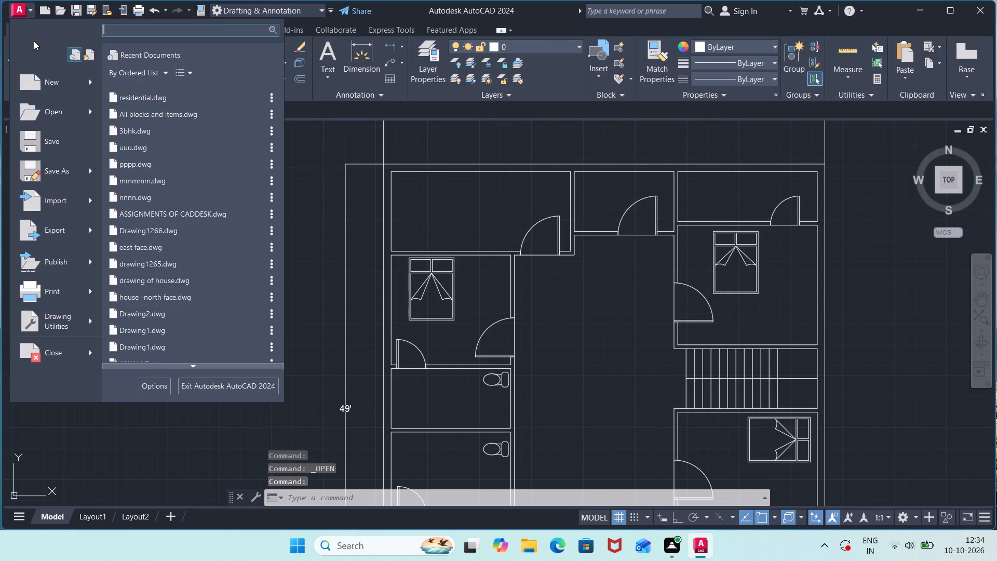
click(136, 113)
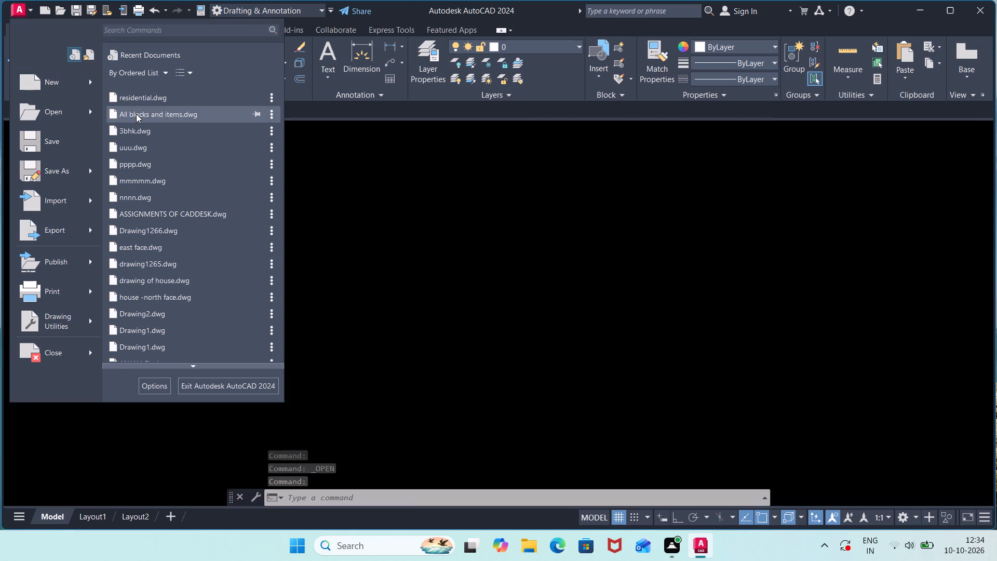
click(642, 157)
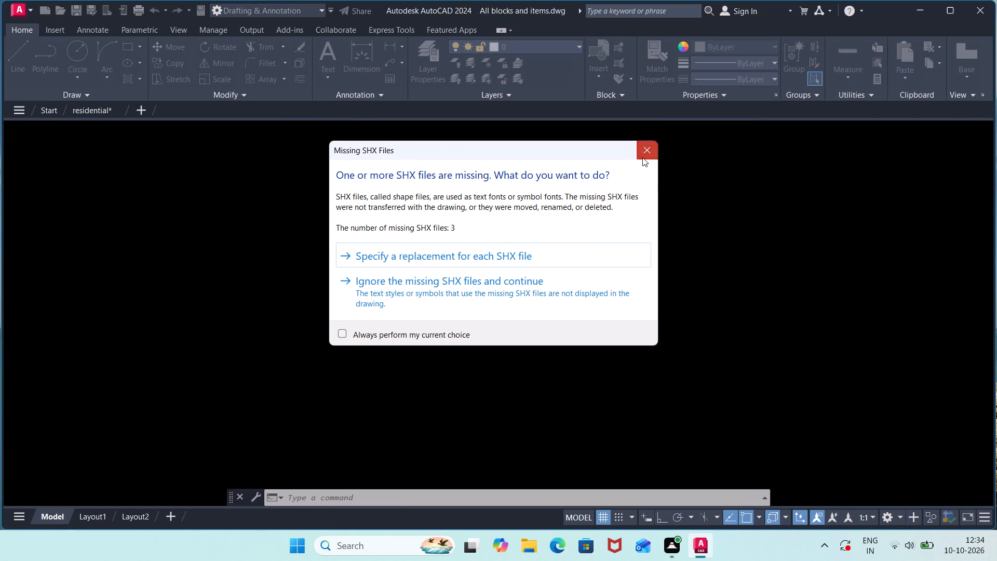
Copy the two-burner gas stove below the four-burner hob in the kitchen block section to the clipboard.
scroll(580, 357, up, 4)
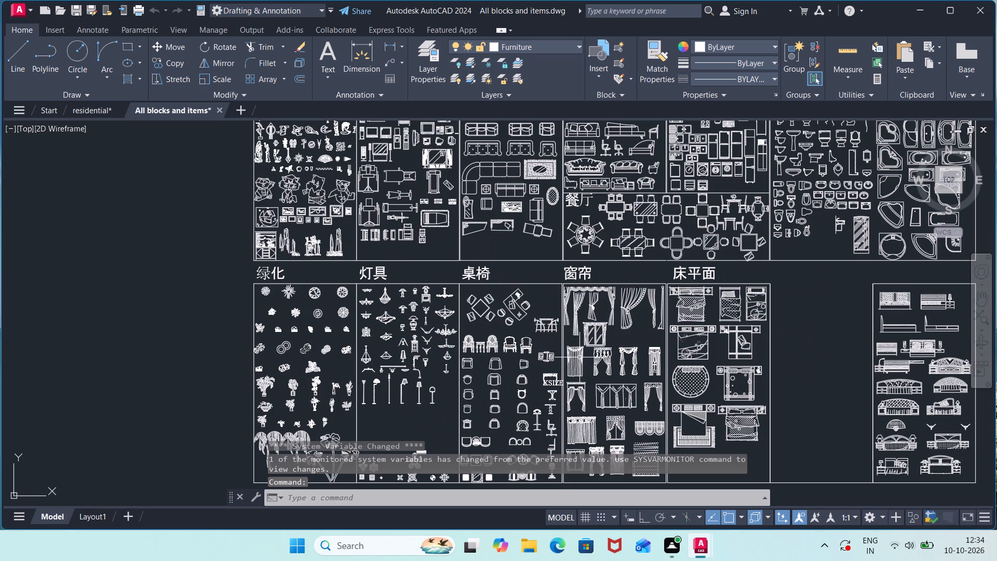
middle_drag(523, 244, 429, 227)
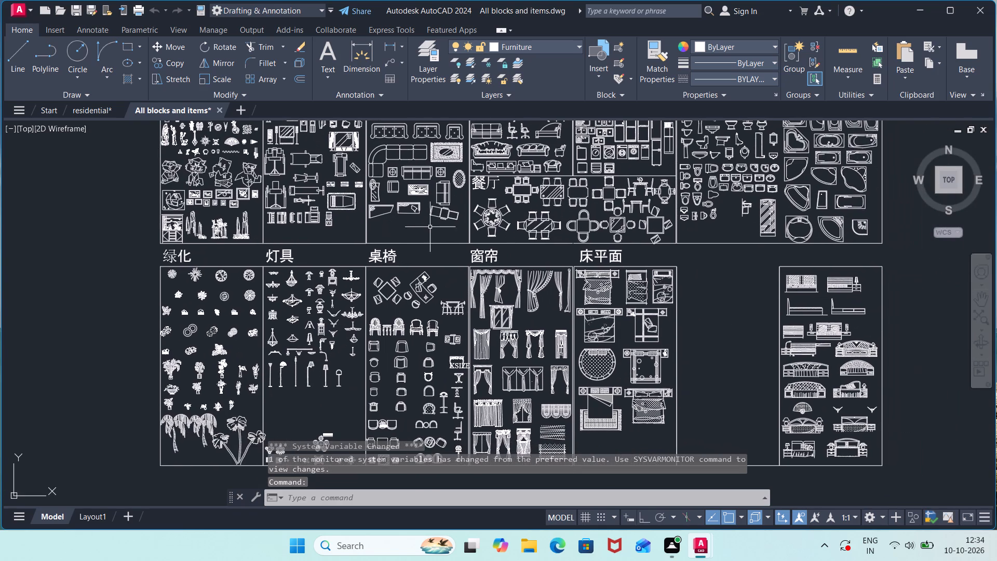
scroll(500, 218, up, 2)
scroll(572, 203, down, 2)
middle_drag(563, 203, 522, 333)
scroll(519, 229, up, 1)
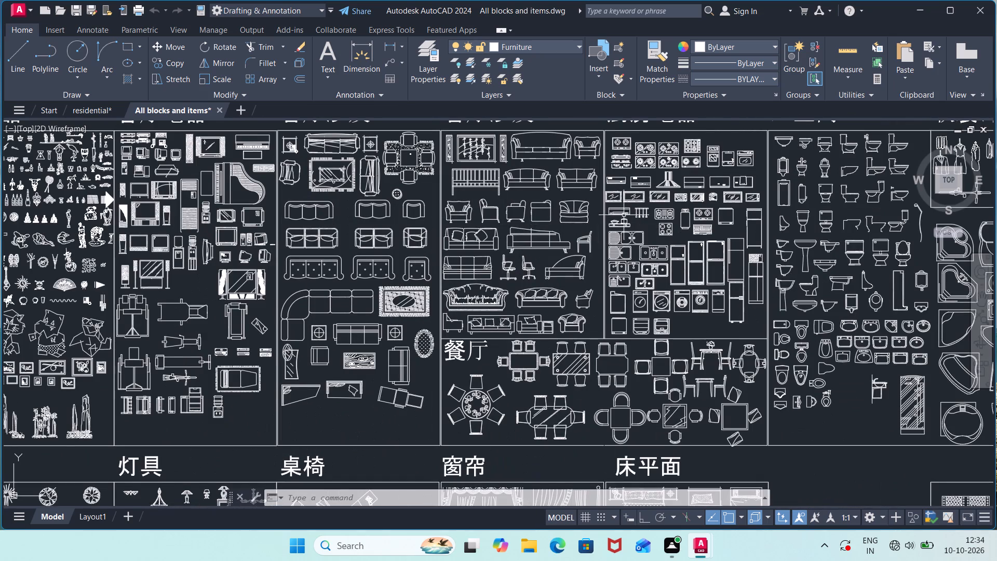
middle_drag(643, 211, 492, 270)
scroll(530, 232, up, 2)
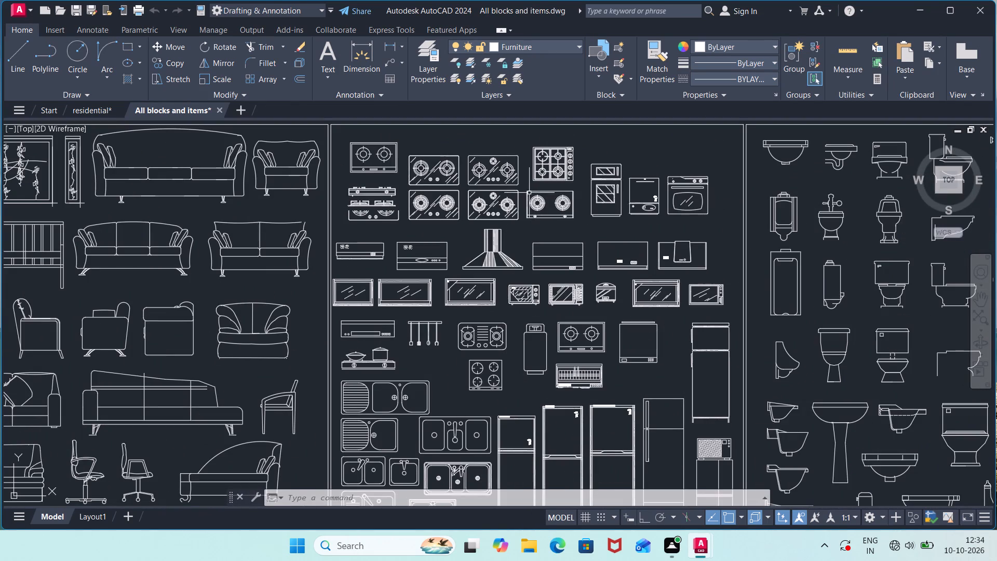
click(524, 184)
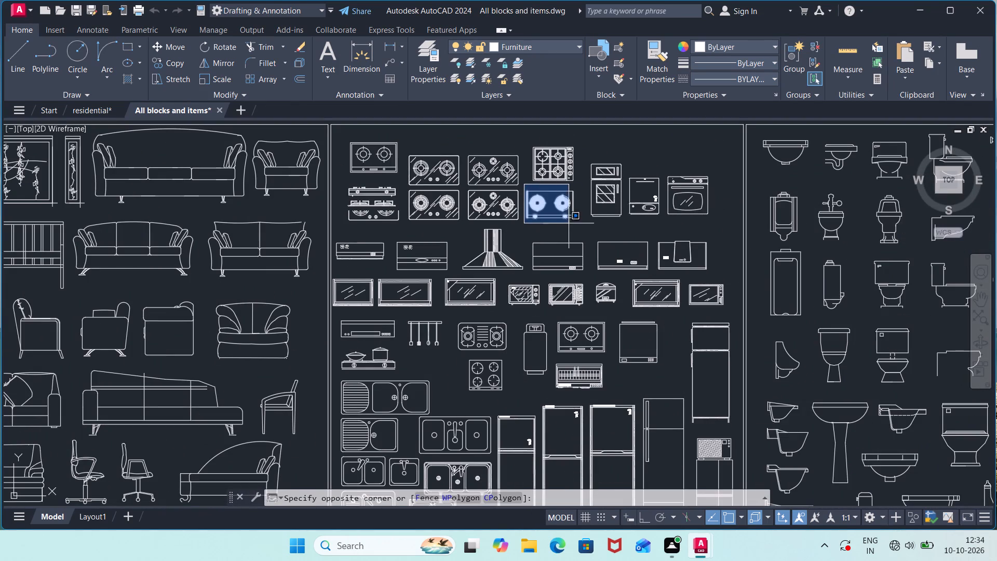
click(583, 229)
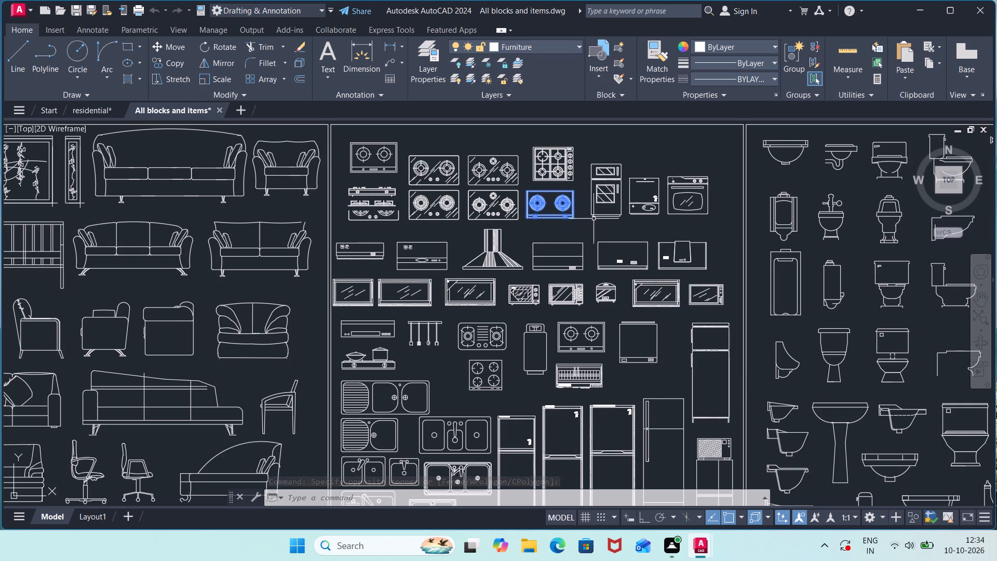
key(ctrl+c)
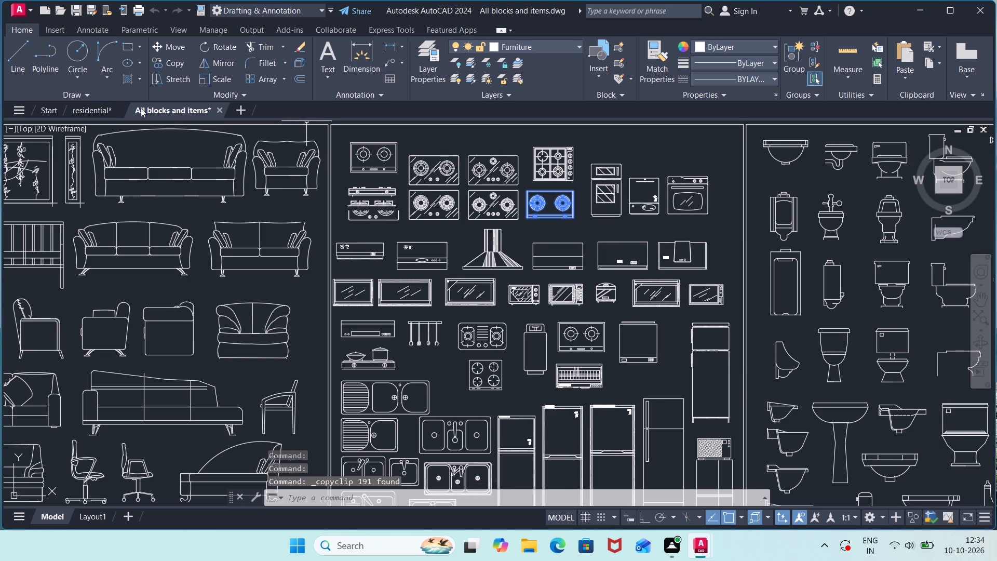
Paste the two-burner stove into the northwest room of the residential drawing, near its north wall.
click(100, 103)
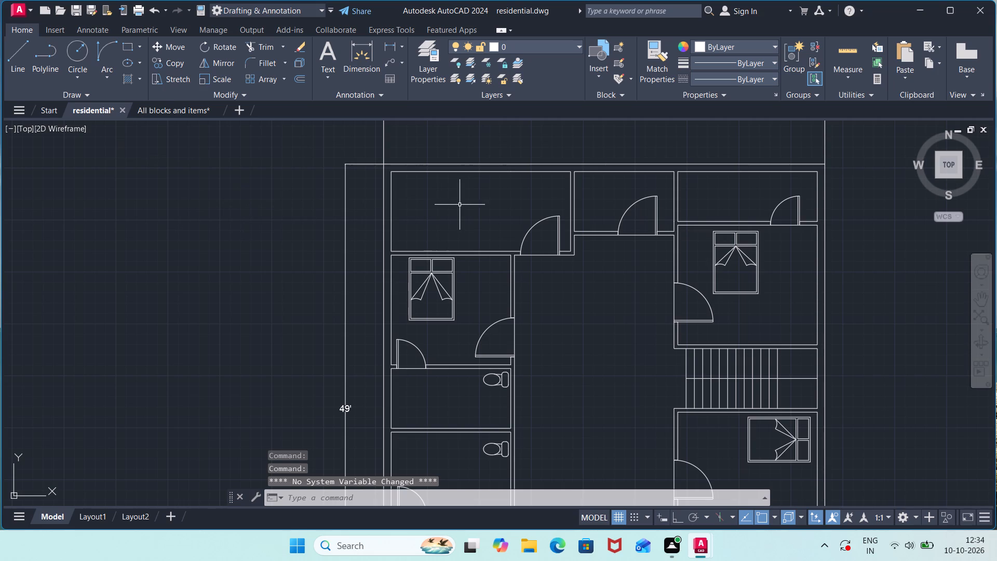
click(479, 188)
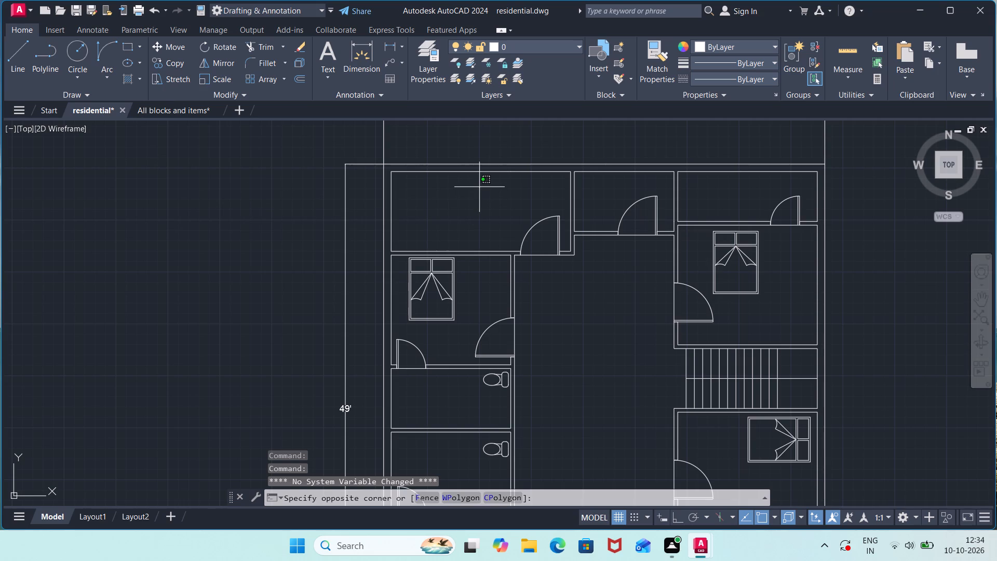
key(ctrl+v)
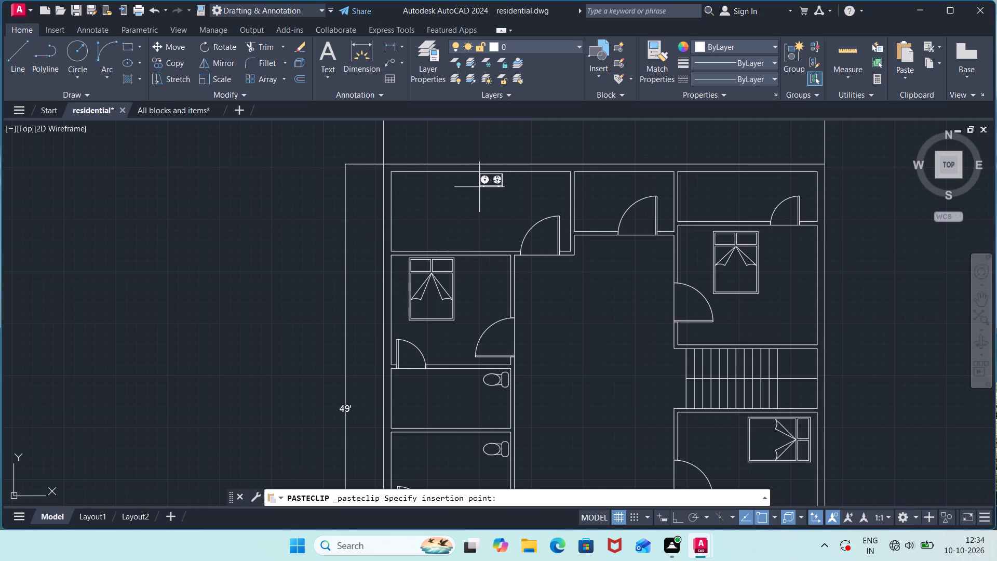
scroll(461, 185, up, 1)
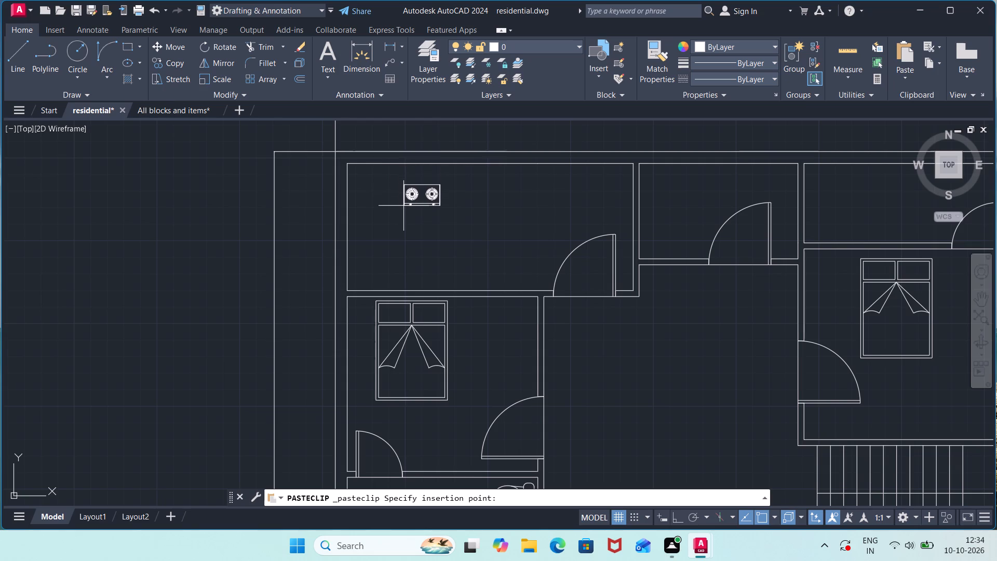
click(403, 206)
Scale the pasted stove up about its southeast corner until it is slightly narrower than the bed in the room below.
click(399, 180)
click(463, 231)
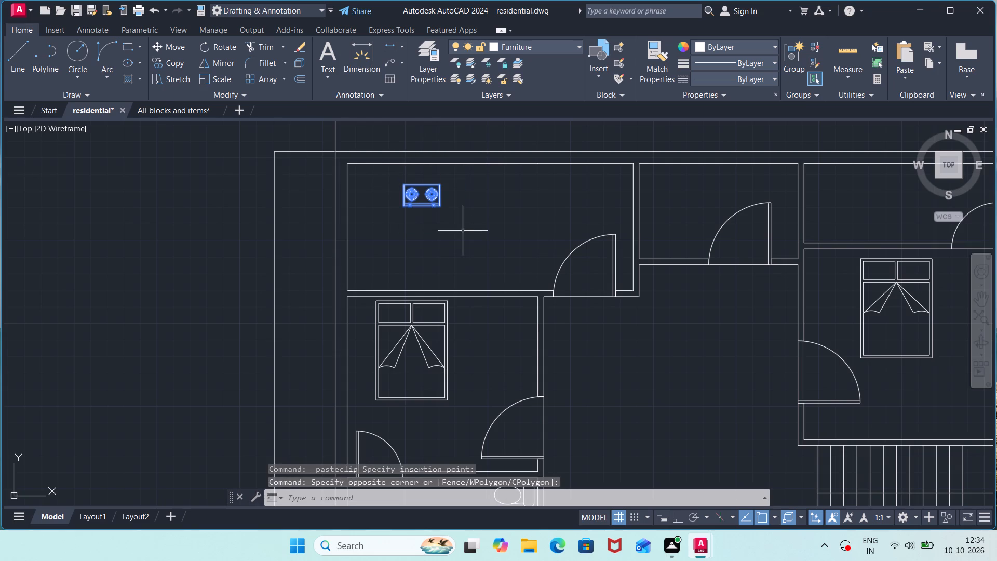
text(sc)
key(Return)
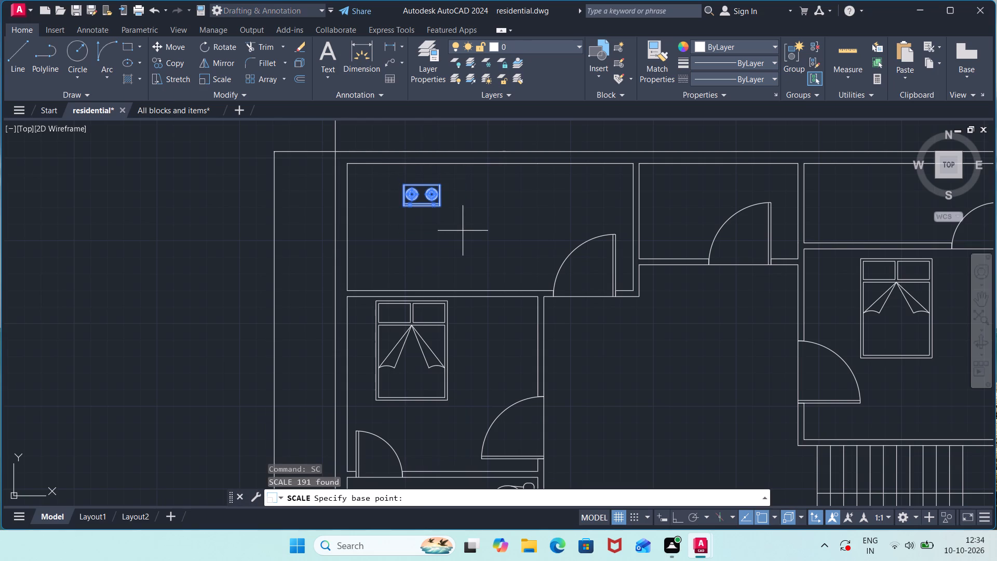
click(438, 208)
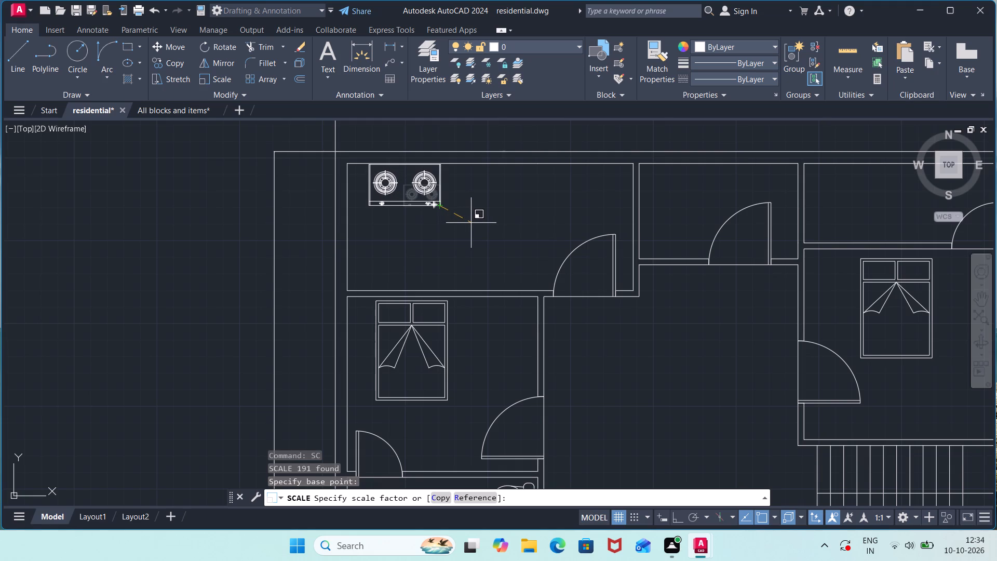
click(465, 217)
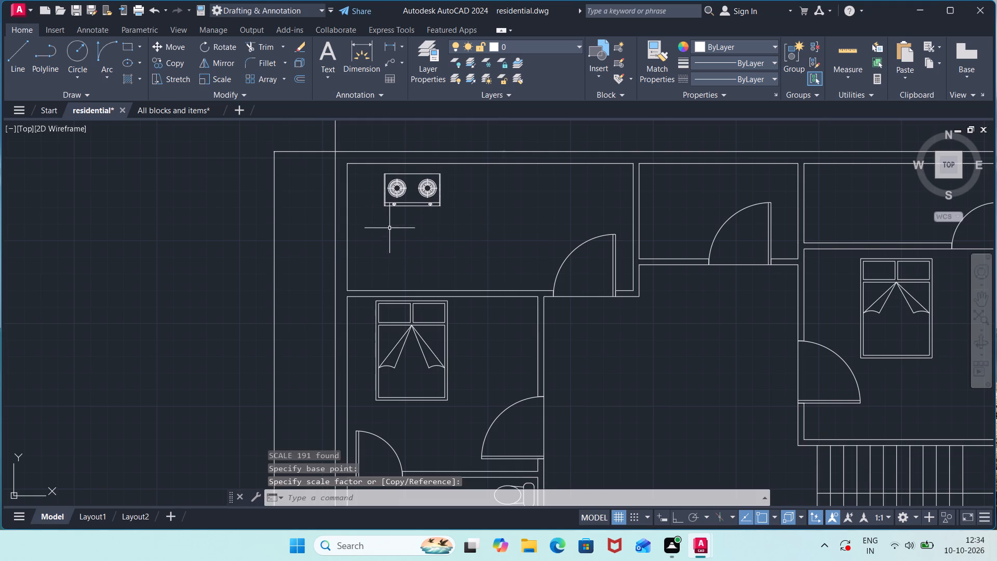
Move the enlarged stove east by its southeast corner, keeping it near the northwest room's north wall, just west of the wall's middle.
click(375, 168)
click(459, 217)
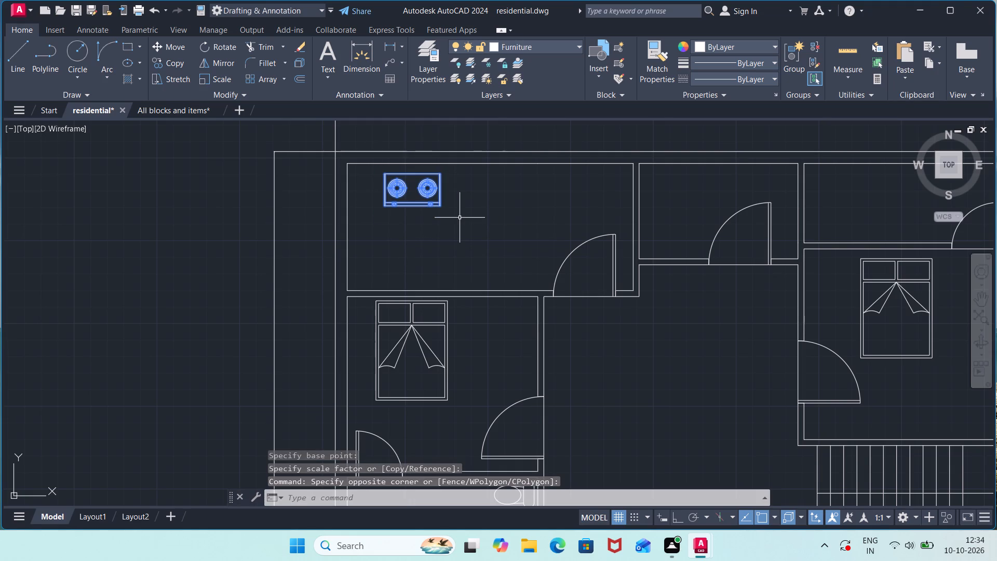
key(m)
key(Return)
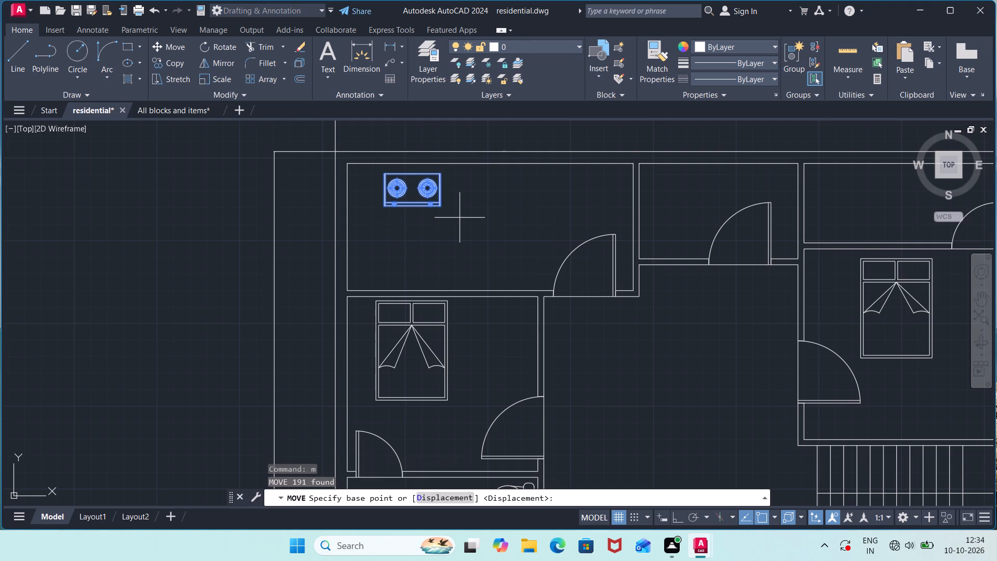
click(441, 207)
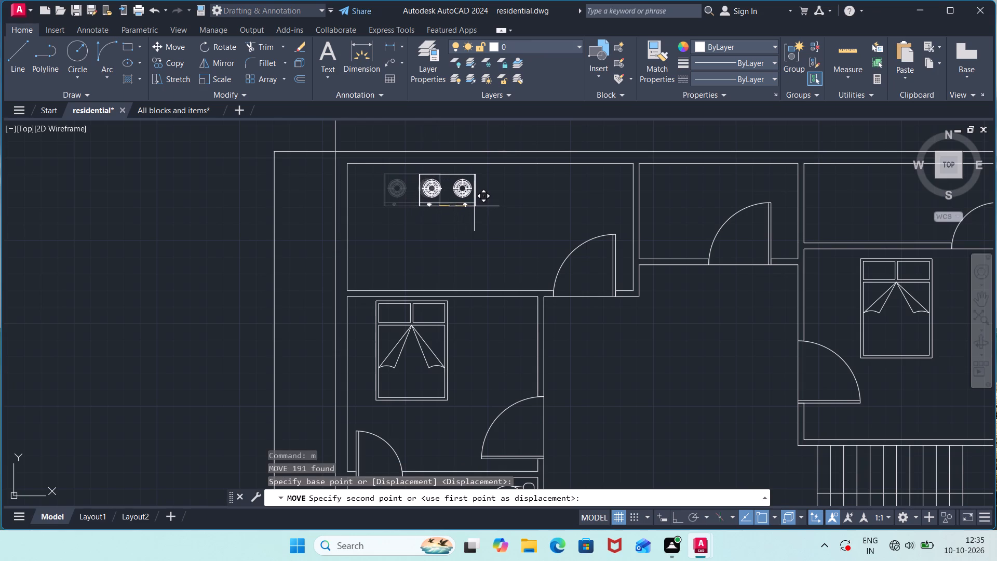
click(477, 205)
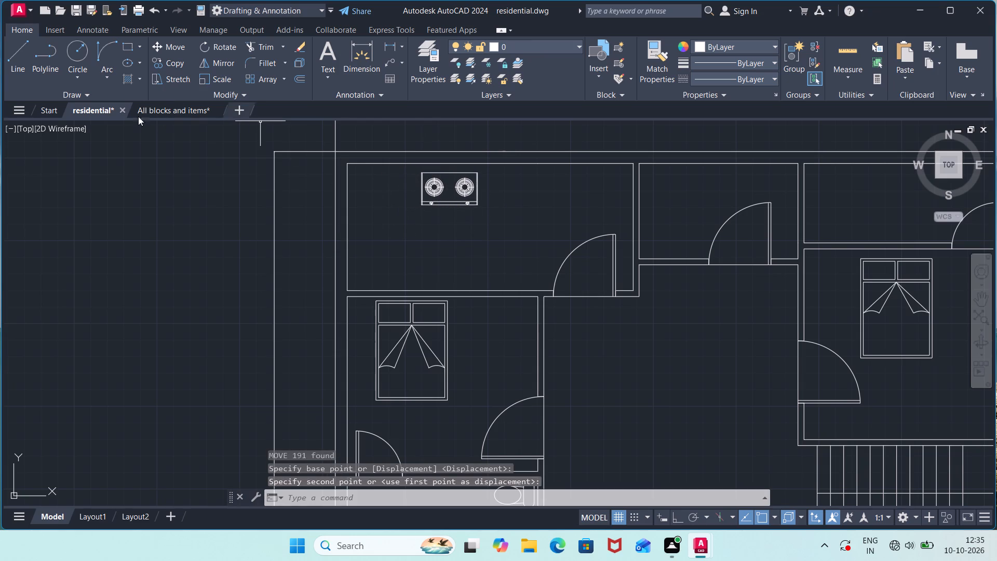
Copy the single-bowl sink with ribbed drainboard from the All blocks and items drawing and return to the residential drawing.
click(150, 108)
middle_drag(456, 381, 455, 318)
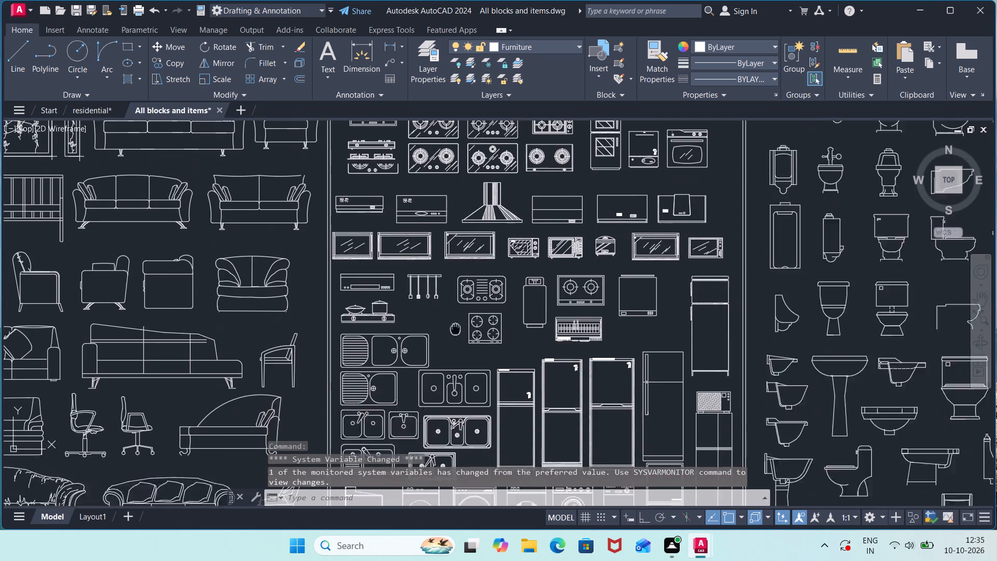
middle_drag(455, 318, 444, 226)
scroll(372, 279, up, 3)
click(436, 216)
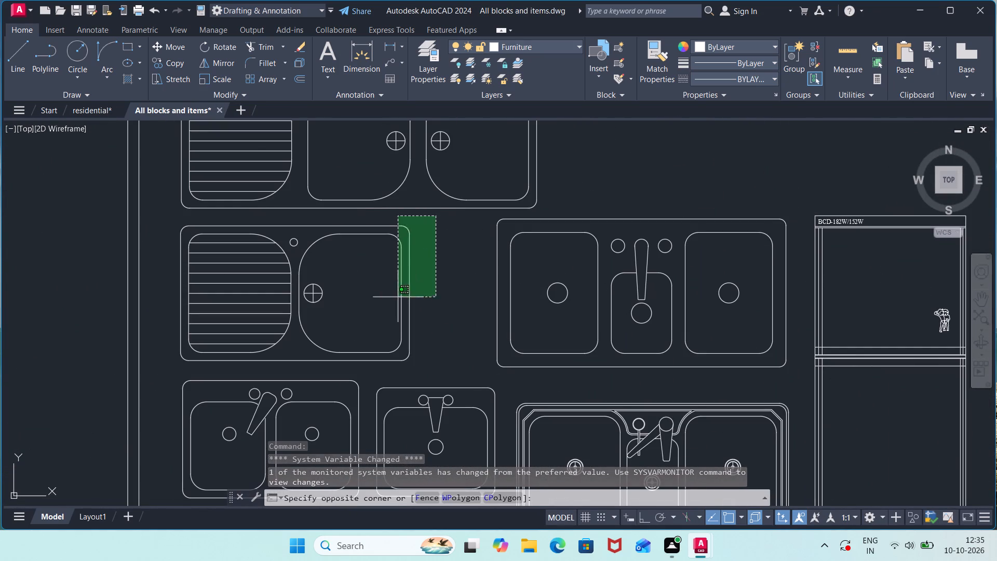
click(169, 371)
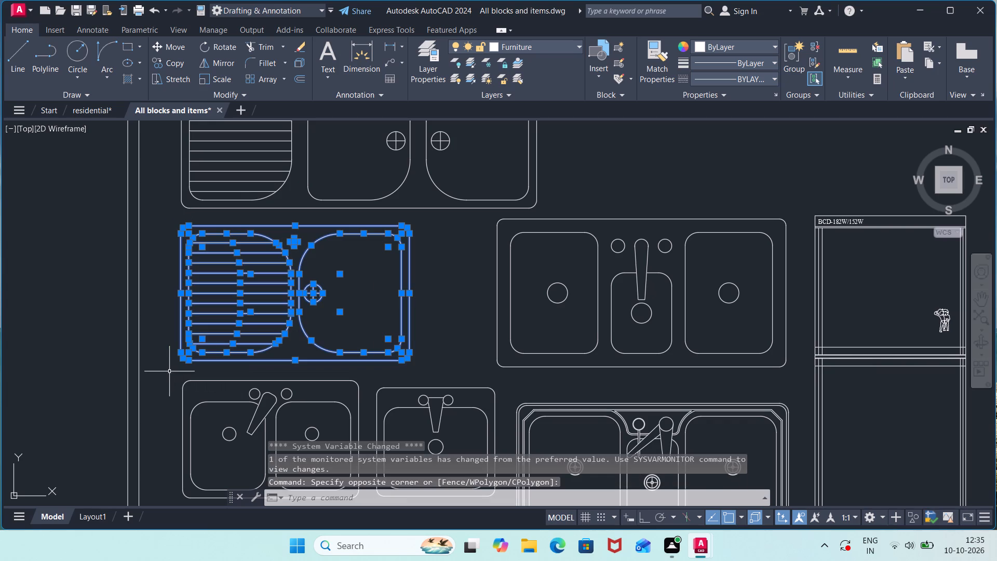
key(ctrl+c)
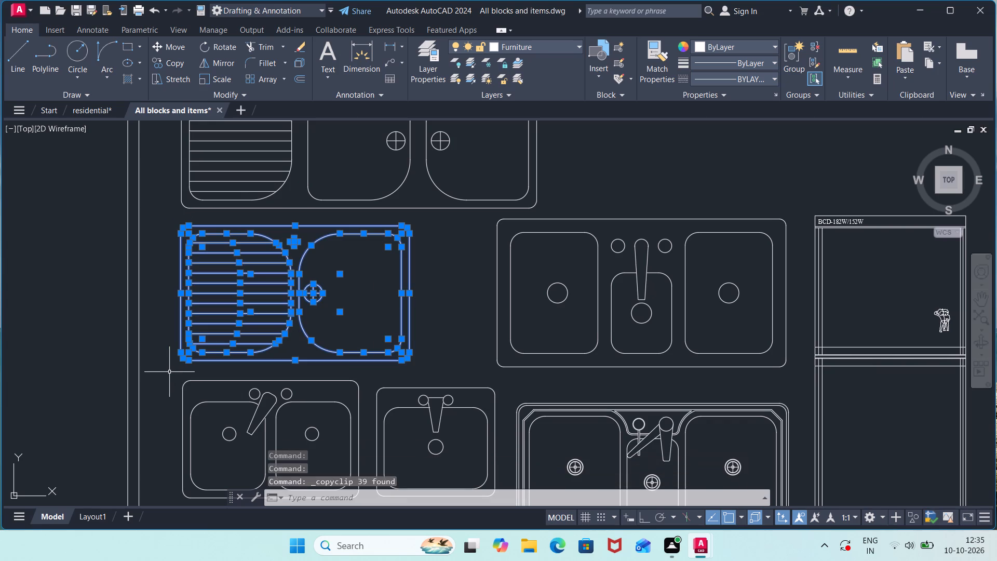
click(95, 110)
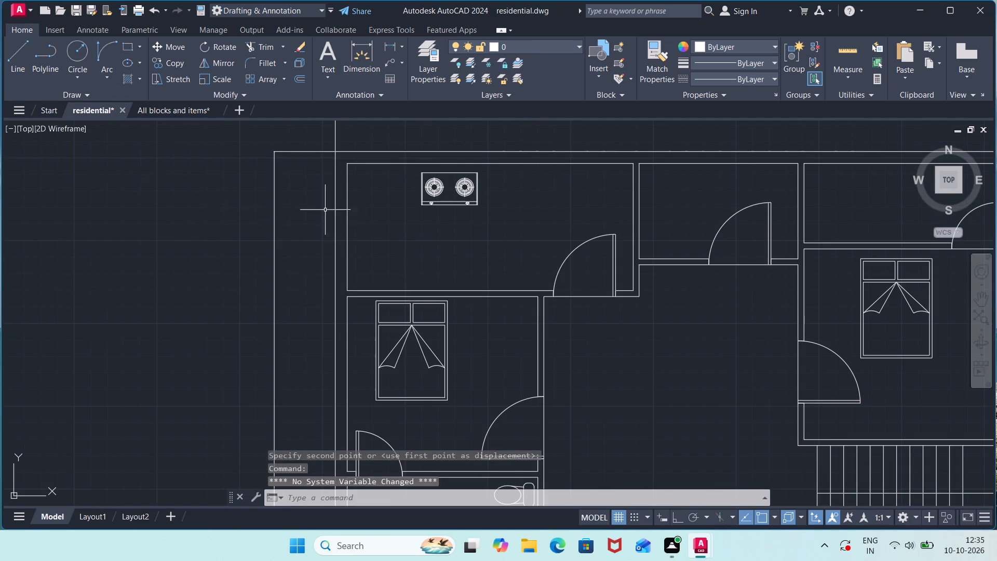
Paste the copied drainboard sink into the northwest room of the residential drawing, southwest of the stove.
click(374, 250)
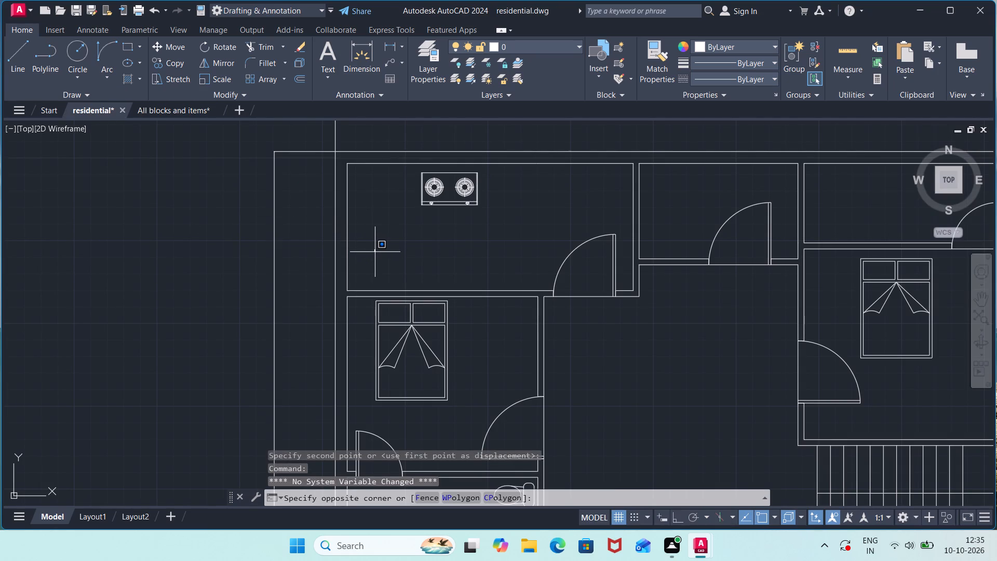
key(ctrl+v)
key(Return)
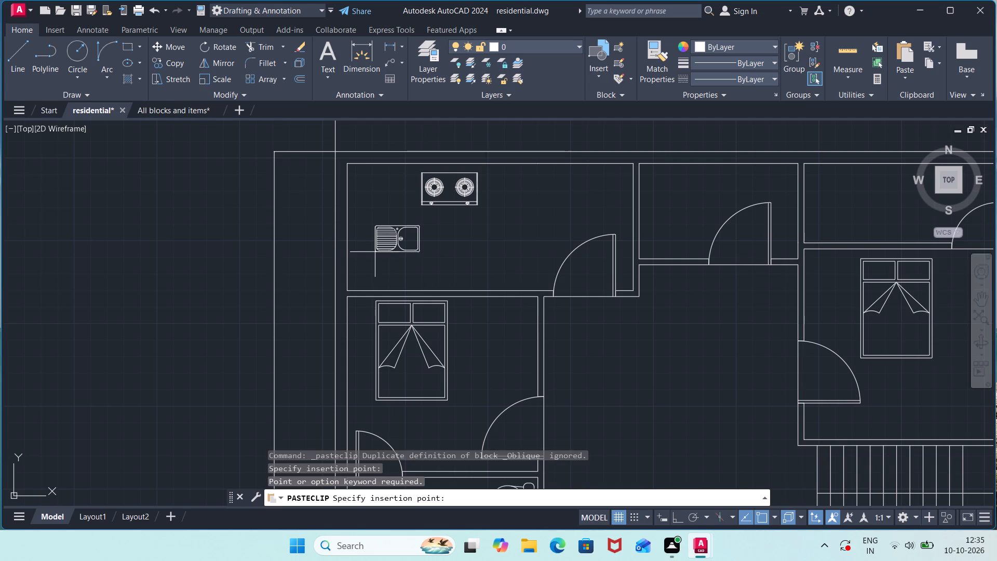
click(367, 266)
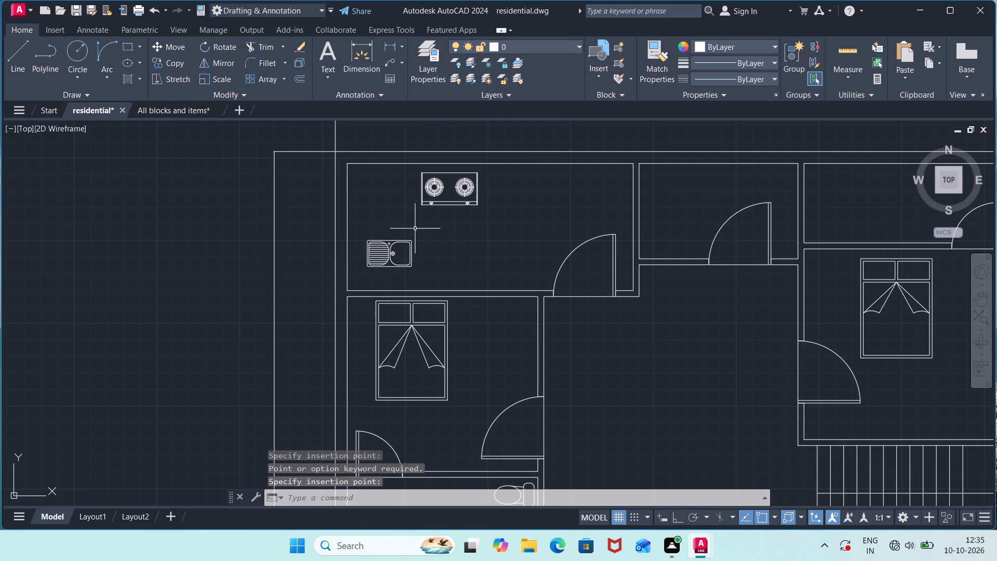
Rotate the pasted sink 90° counterclockwise about its northwest corner so the drainboard faces south.
click(415, 228)
click(358, 279)
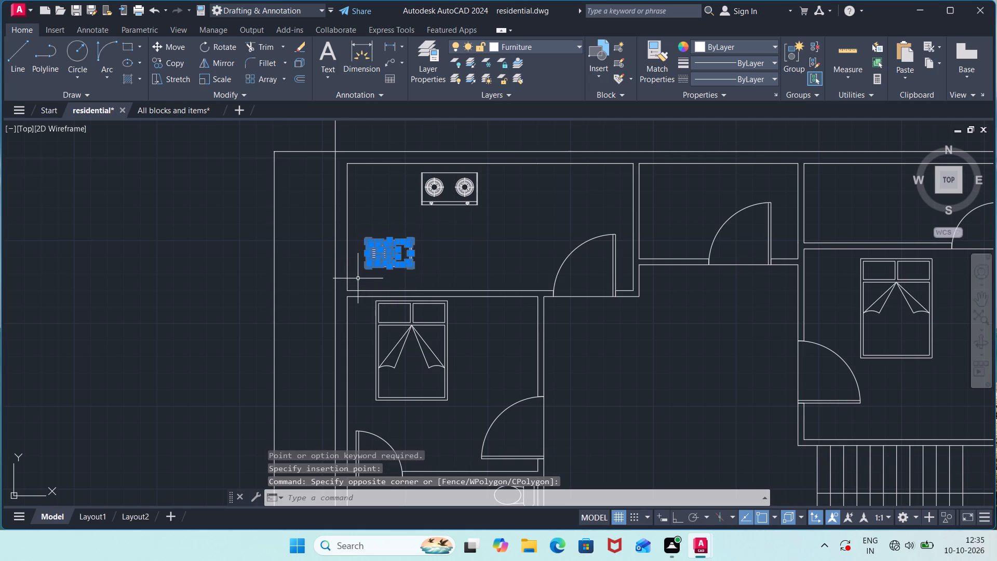
text(ro)
key(Return)
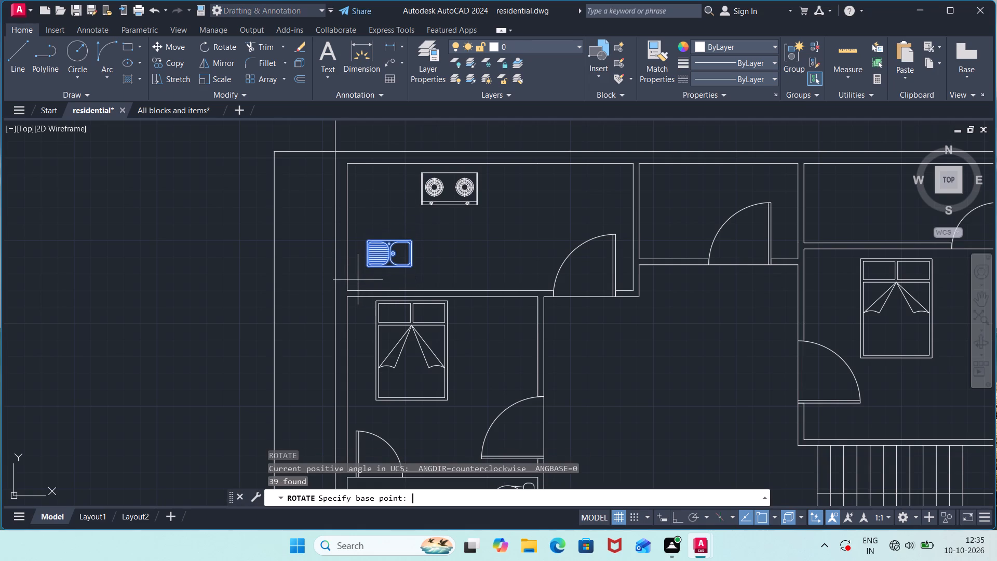
click(366, 239)
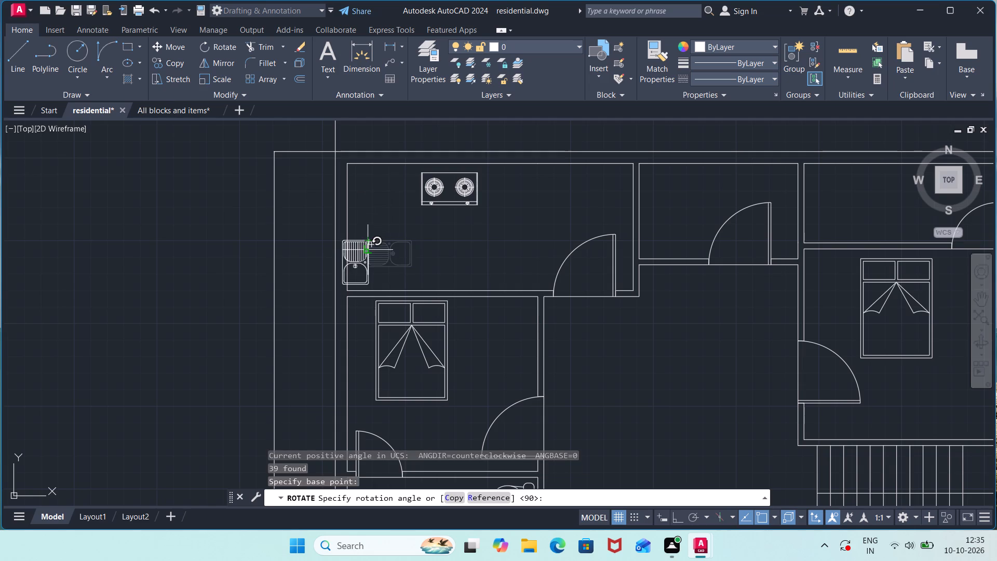
click(370, 233)
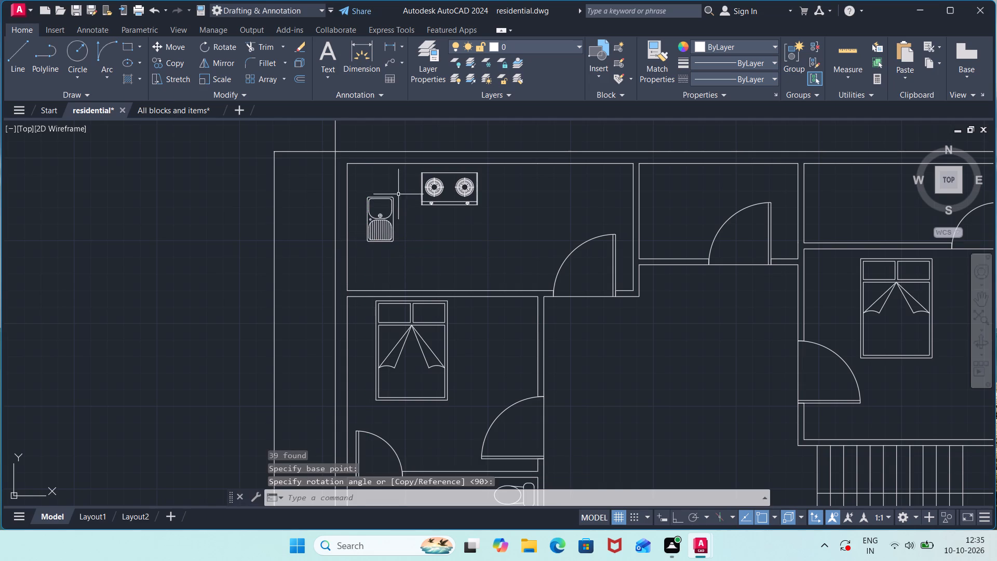
Move the rotated sink southwest by its southwest corner, leaving a narrow gap to the room's west wall.
click(399, 180)
click(356, 259)
key(m)
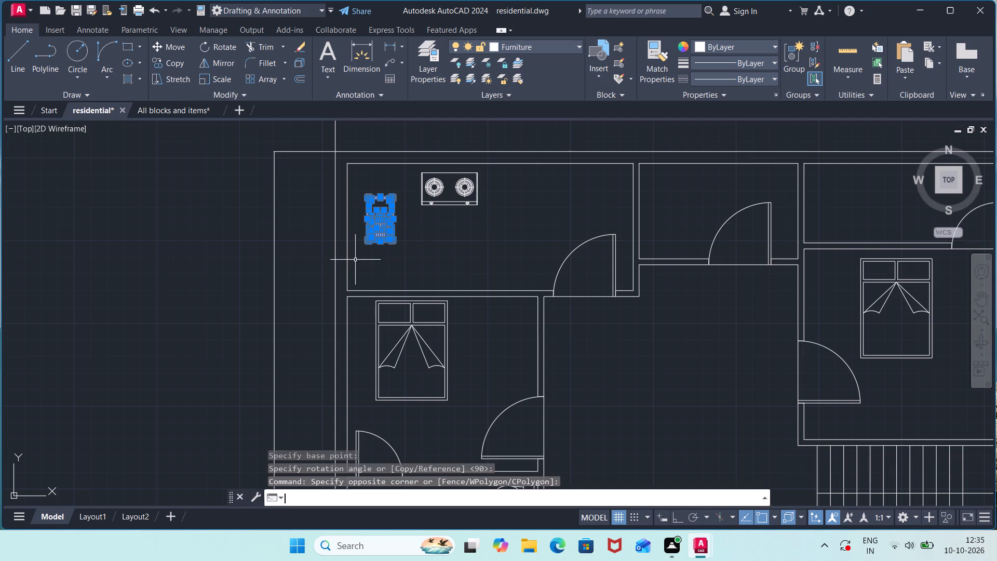
key(Return)
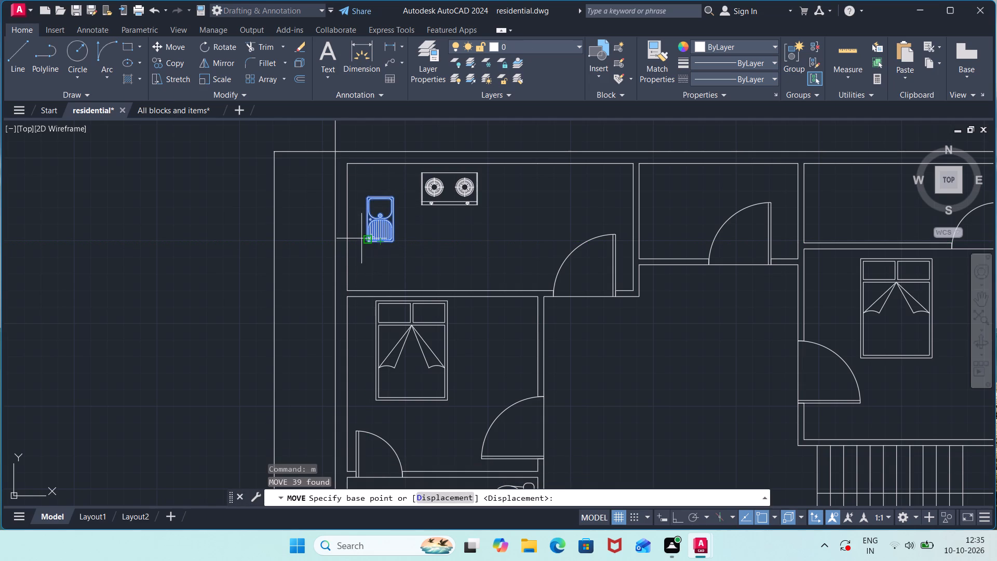
click(368, 239)
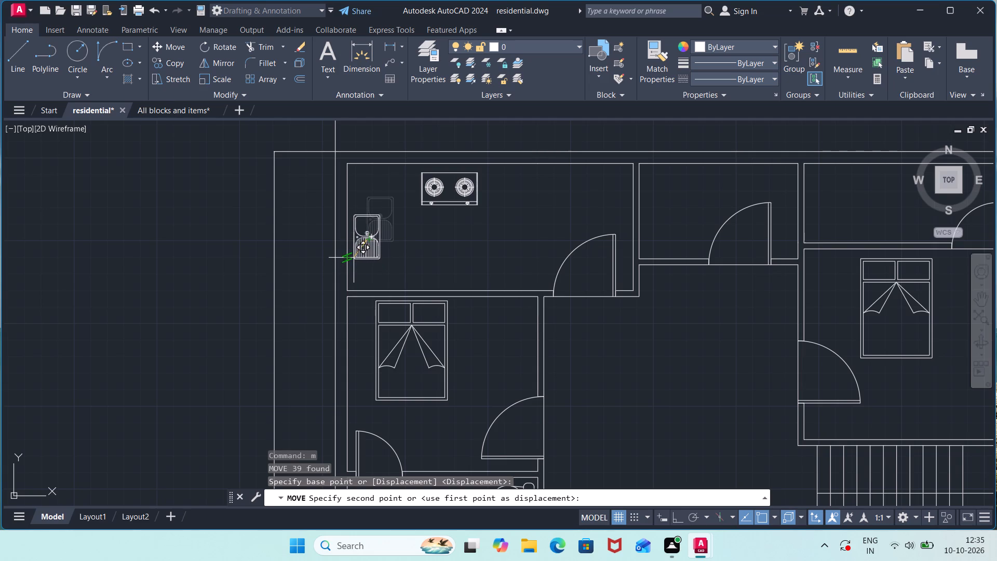
click(354, 257)
Move the two-burner stove slightly west along the north wall, using its southwest corner as the base point.
click(485, 169)
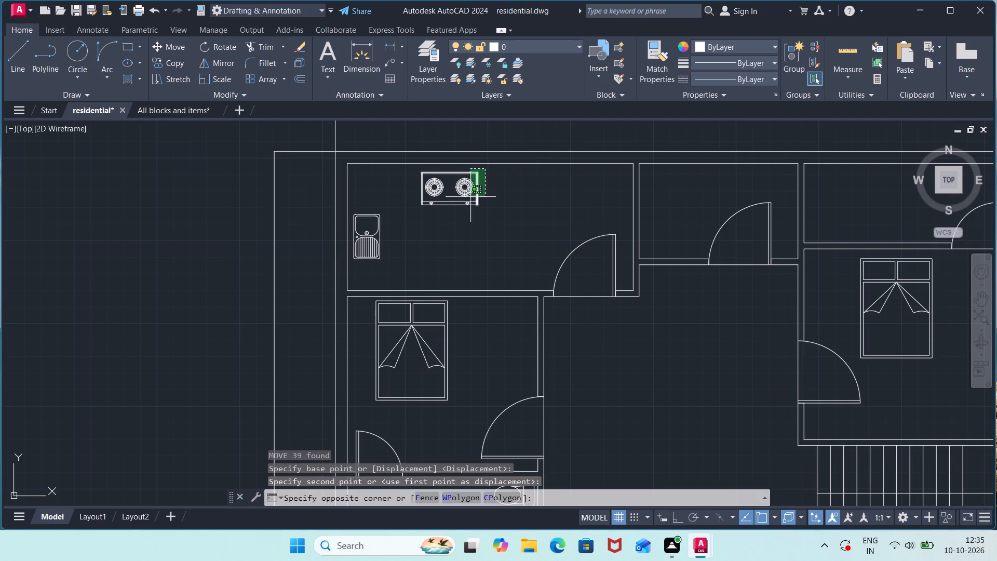
click(403, 216)
key(m)
key(Return)
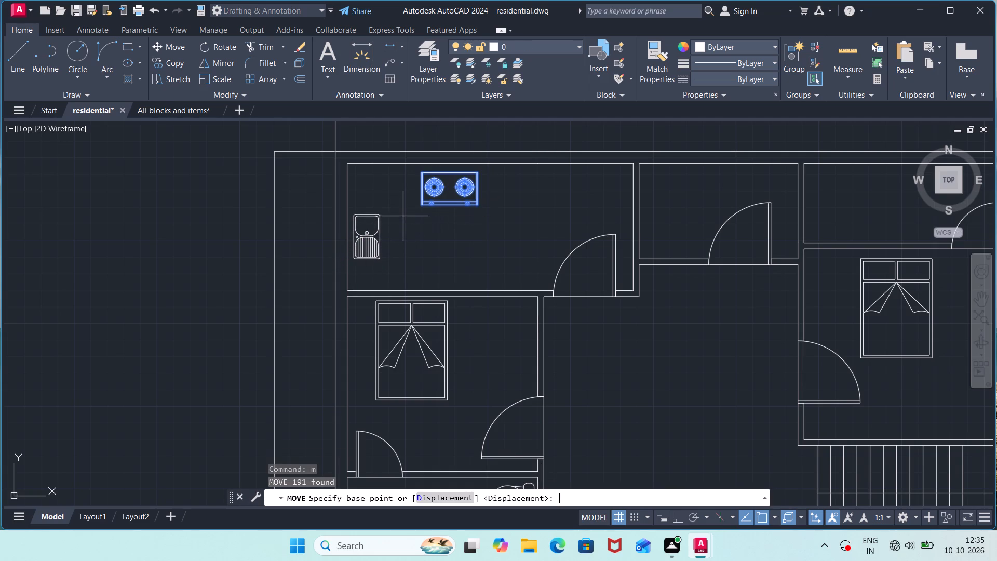
click(421, 203)
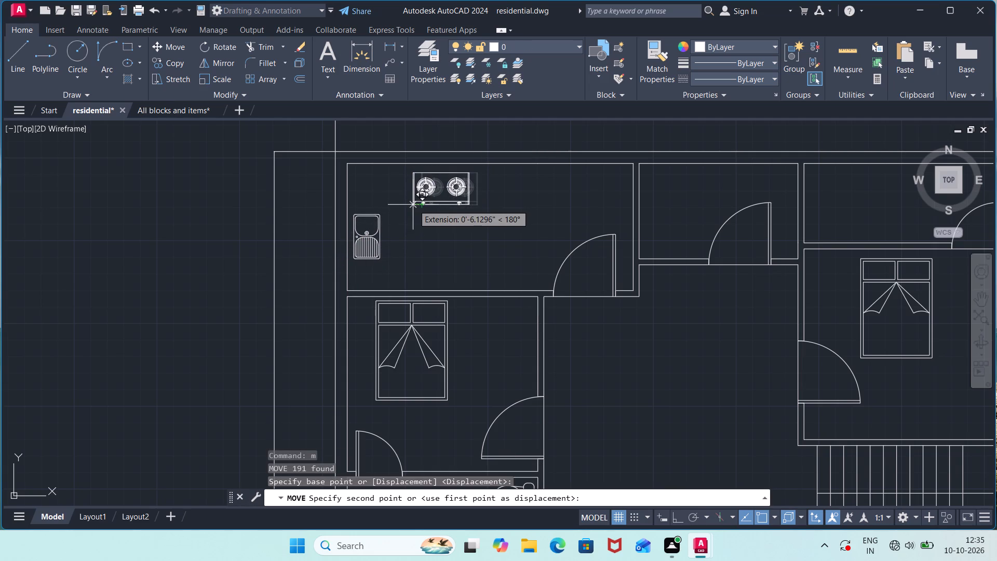
click(404, 203)
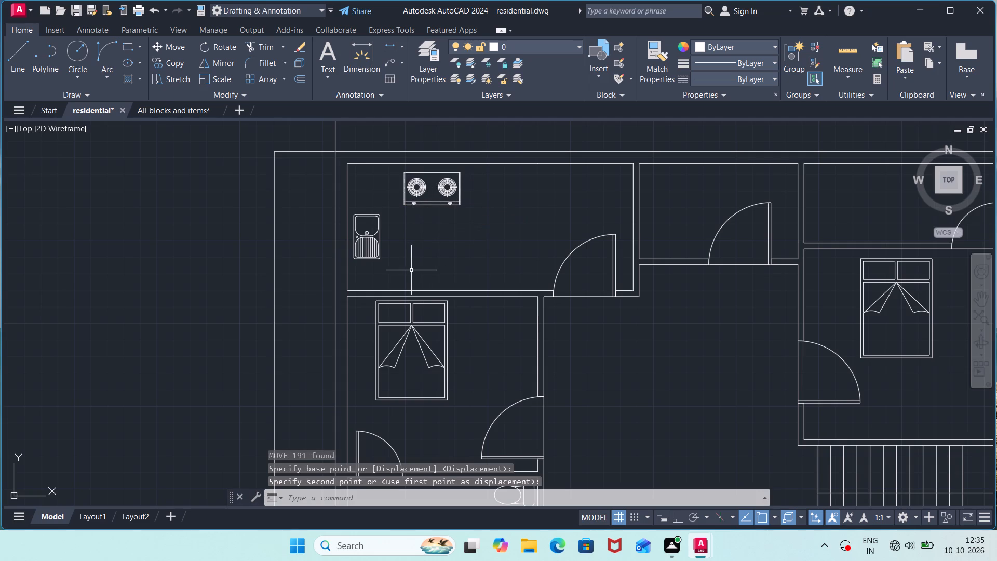
With Ortho on, draw an L-shaped counter outline around the sink and stove, from the west wall south of the sink to the north wall.
key(l)
key(Return)
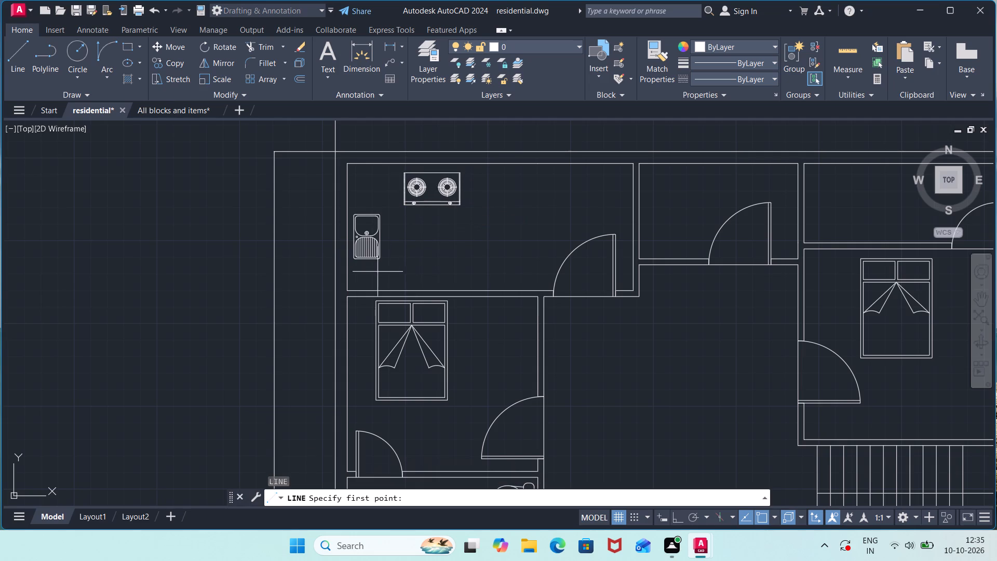
click(345, 268)
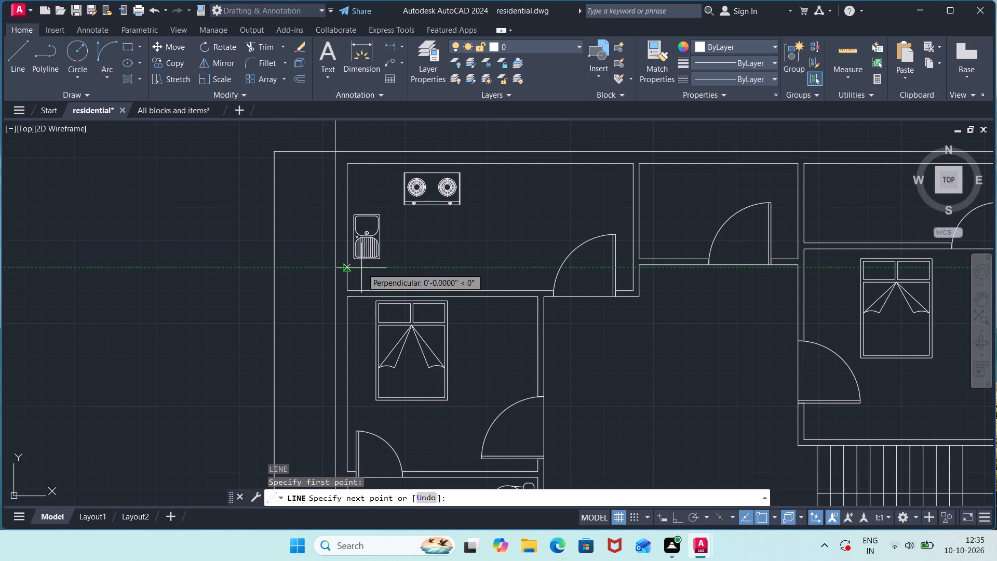
click(390, 265)
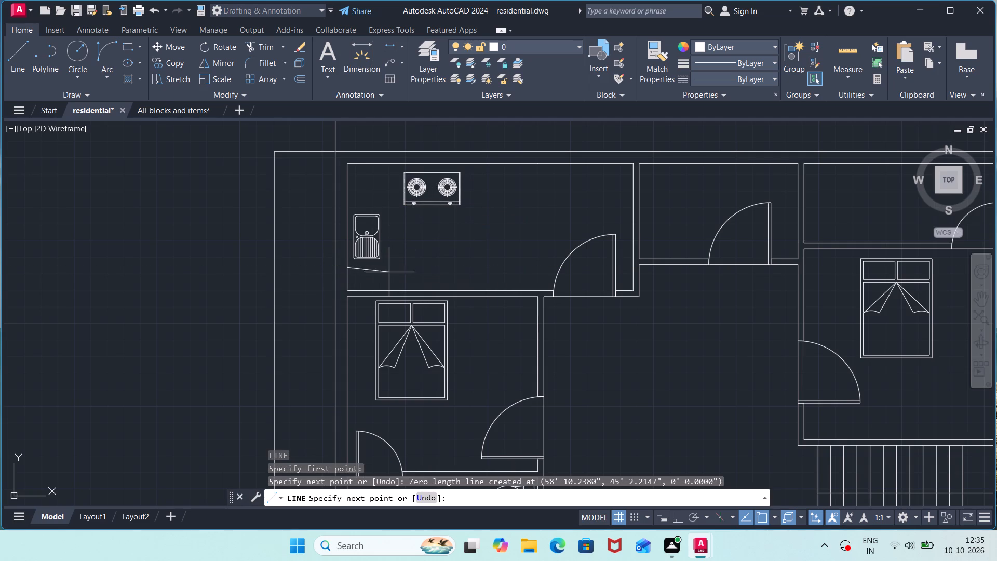
key(F8)
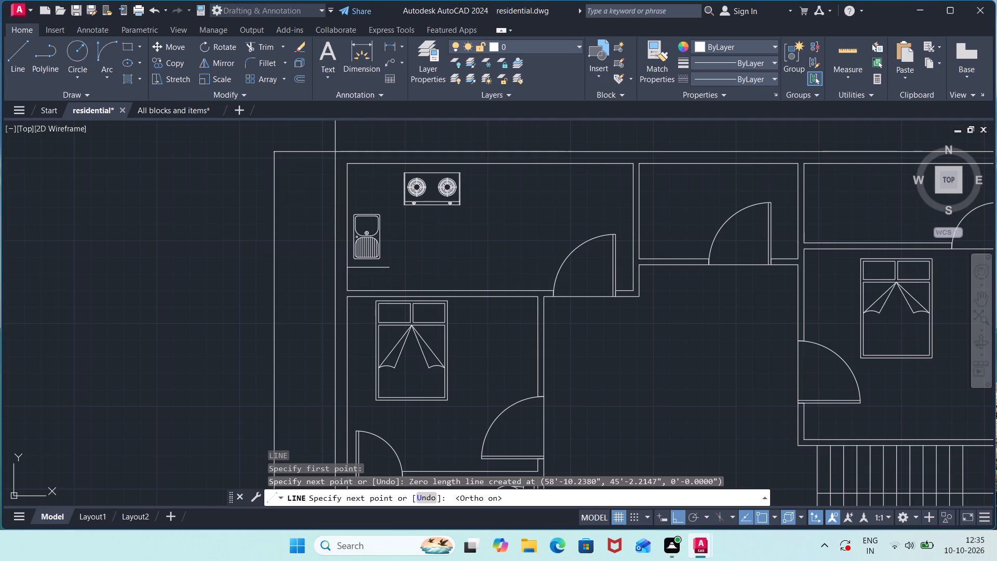
click(390, 265)
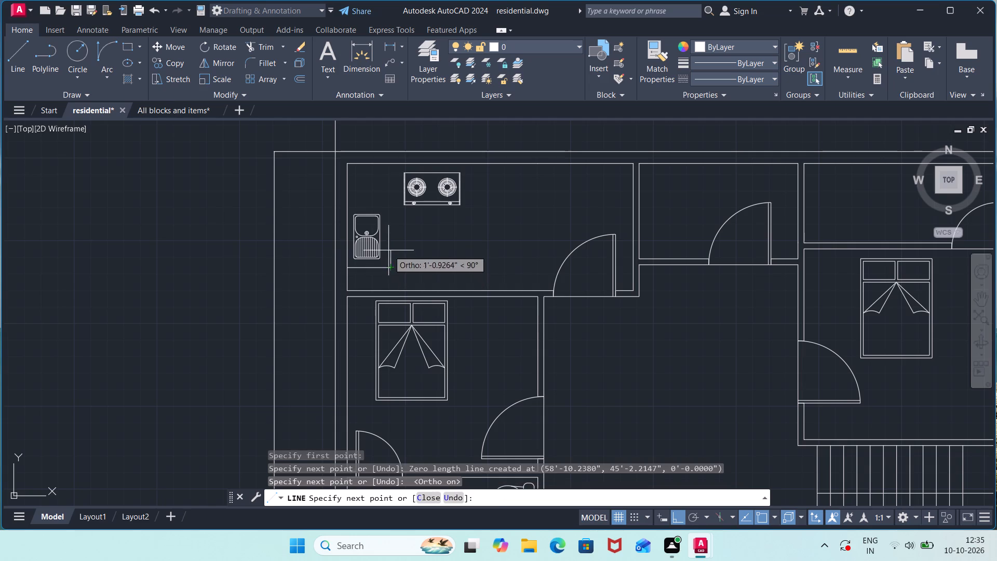
click(390, 216)
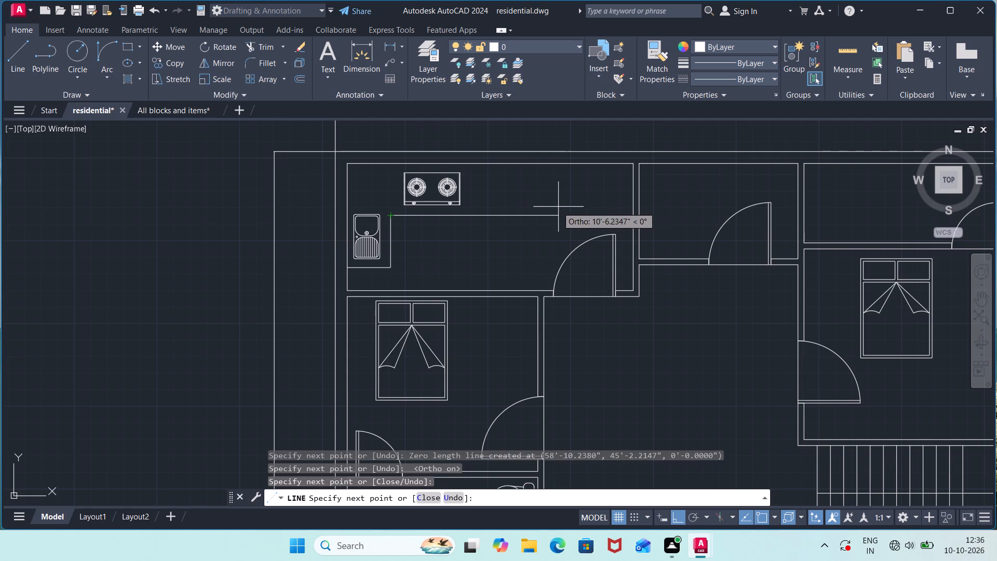
click(526, 212)
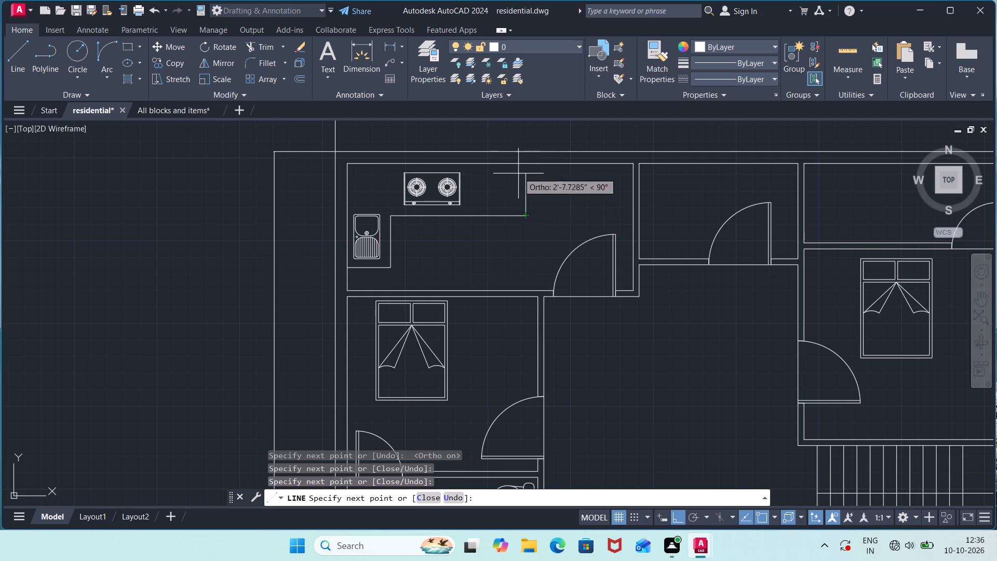
click(522, 161)
key(Escape)
key(Escape)
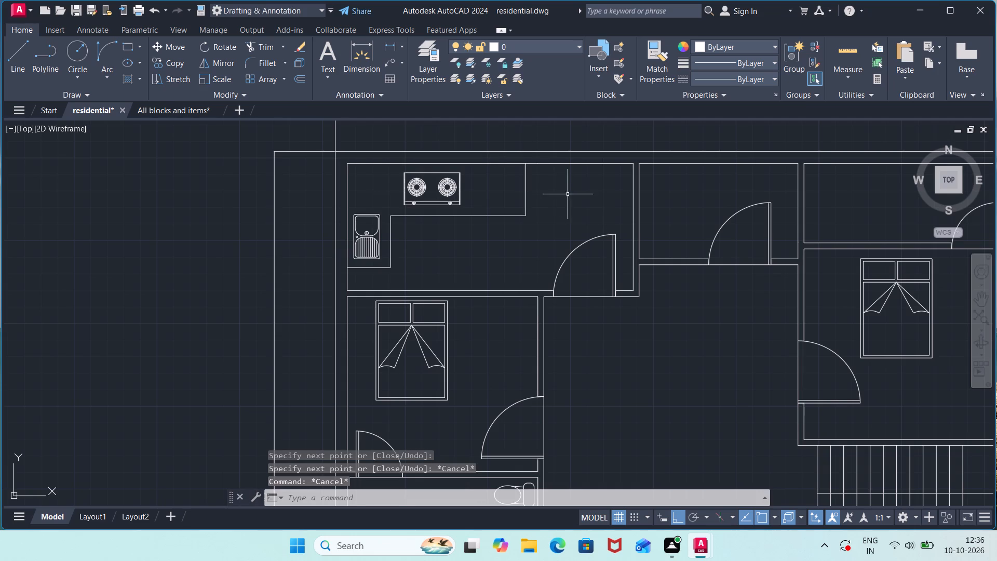
Replace the counter's east end line with a new vertical line closer to the stove, from the counter's front edge to the north wall.
click(553, 196)
click(494, 202)
key(Delete)
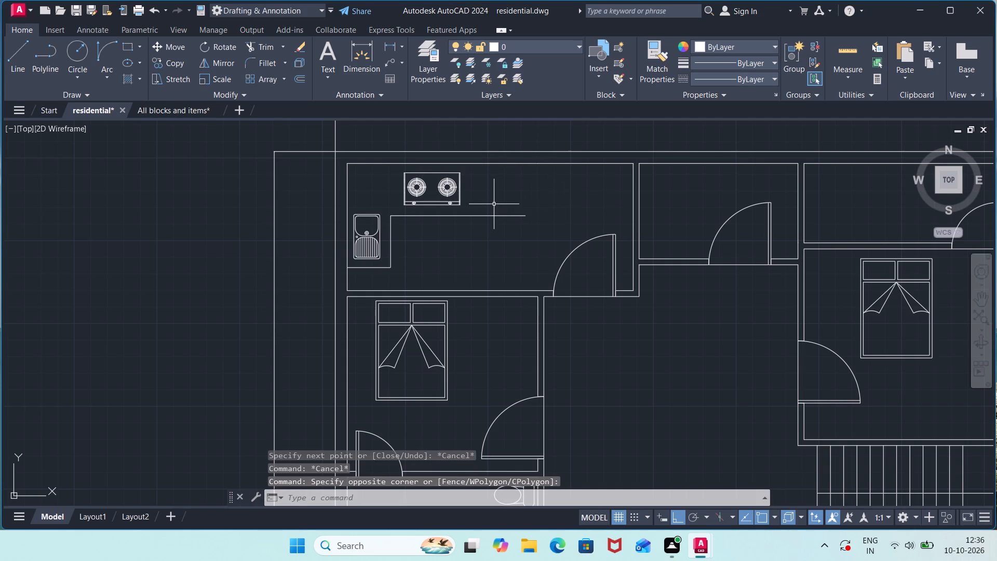
key(l)
key(Return)
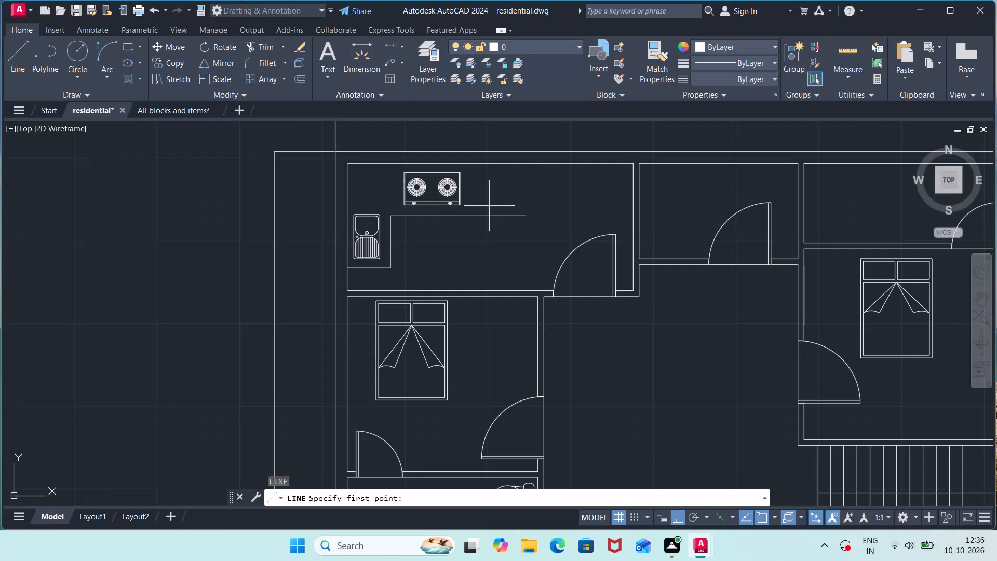
click(496, 214)
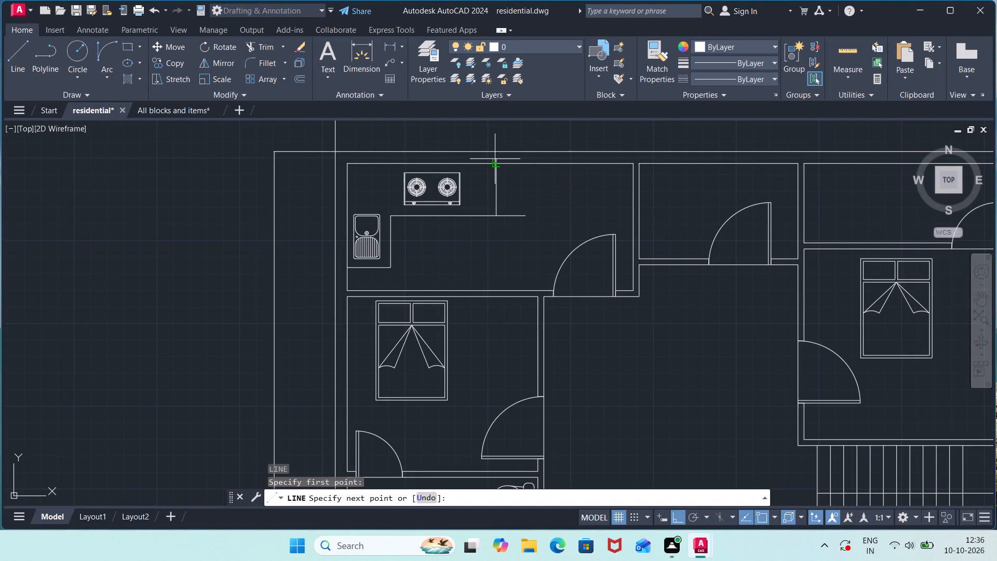
click(495, 158)
key(Escape)
Trim the part of the counter's front edge that overhangs east of the new end line.
text(tr)
key(Return)
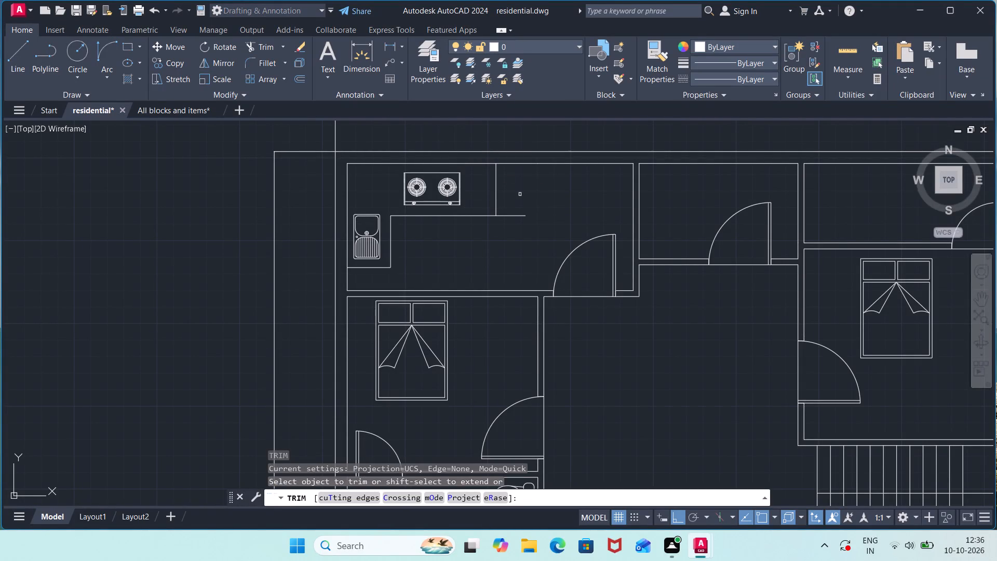
click(522, 202)
click(506, 233)
scroll(506, 235, down, 2)
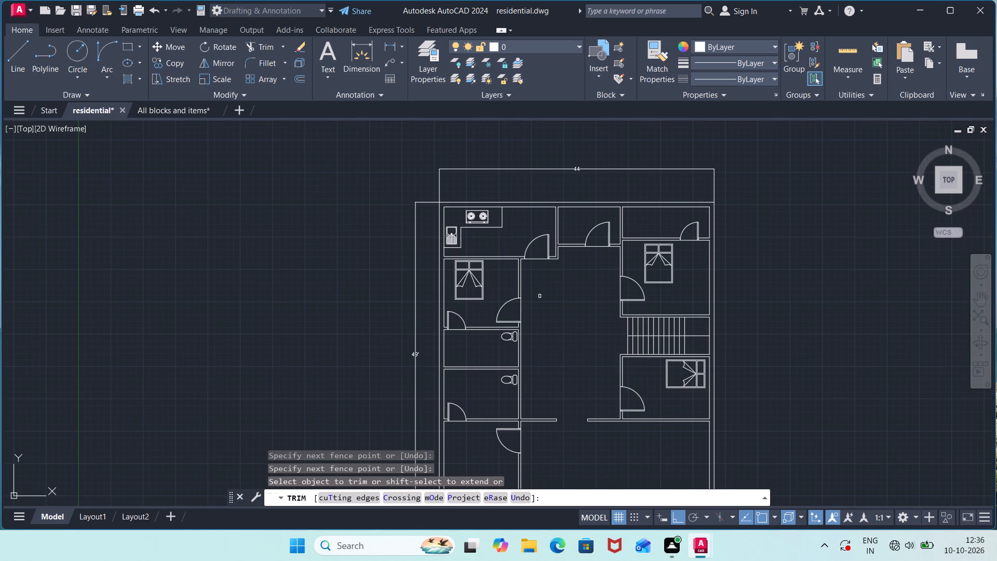
scroll(542, 299, up, 1)
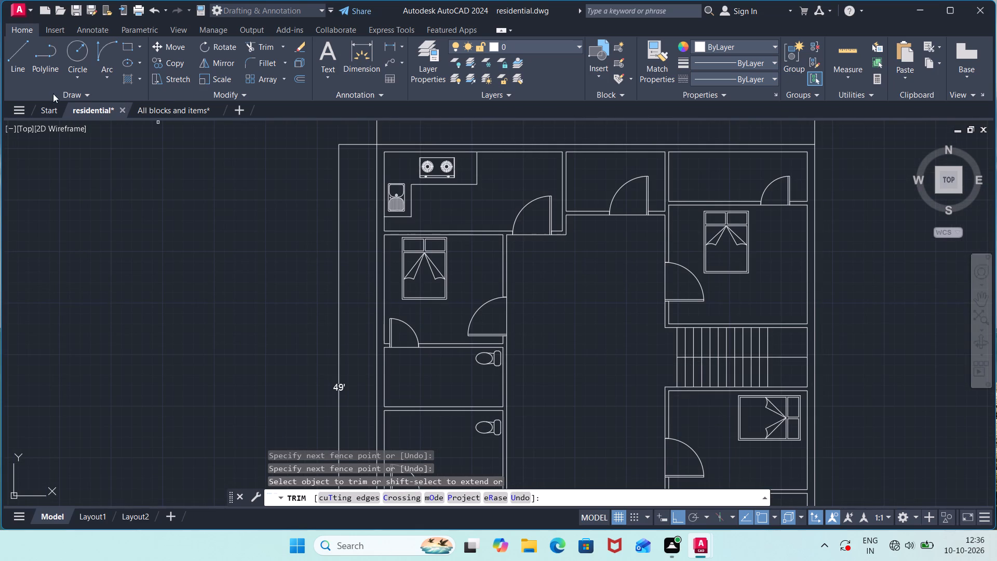
In the All blocks and items drawing, copy the tall rectangular fixture at the west end of the toilet section's third row.
click(157, 110)
scroll(664, 297, down, 1)
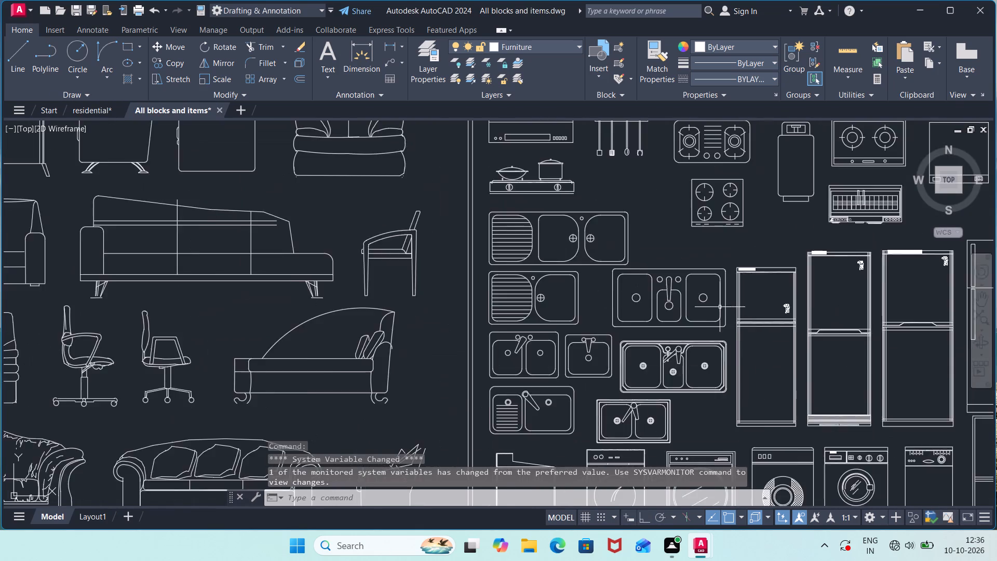
scroll(727, 308, down, 2)
middle_drag(797, 304, 261, 280)
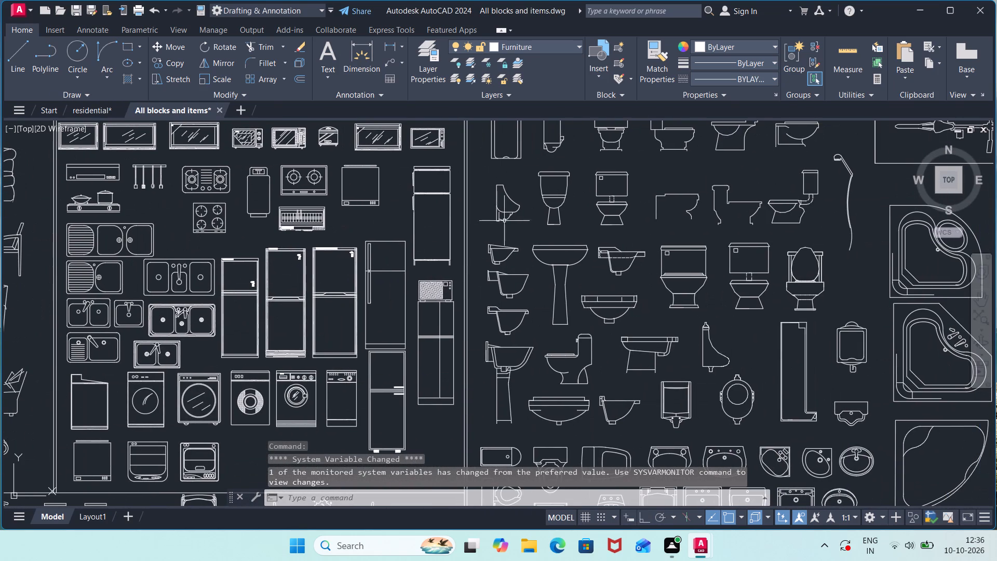
scroll(616, 228, down, 1)
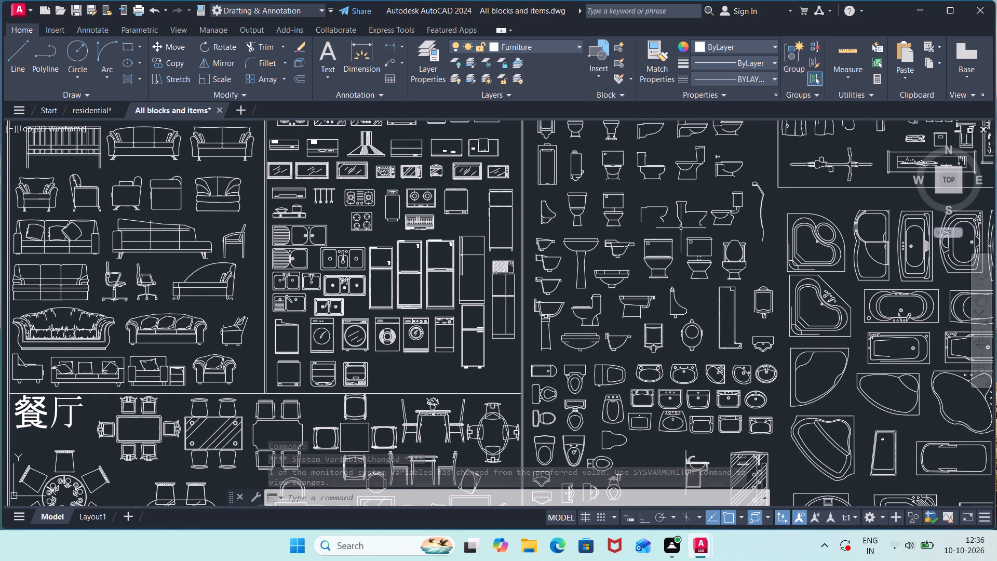
middle_drag(681, 227, 467, 302)
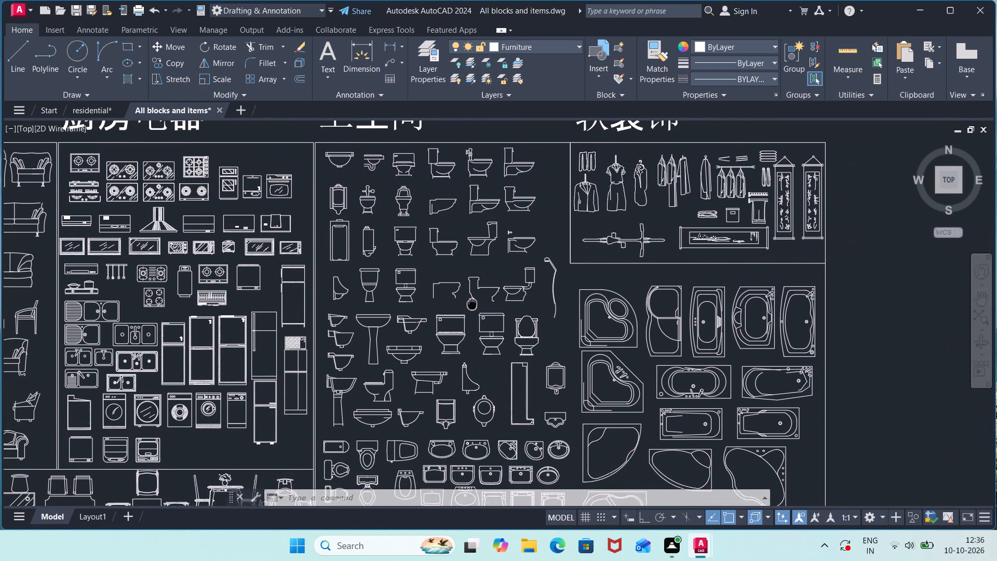
middle_drag(467, 302, 498, 265)
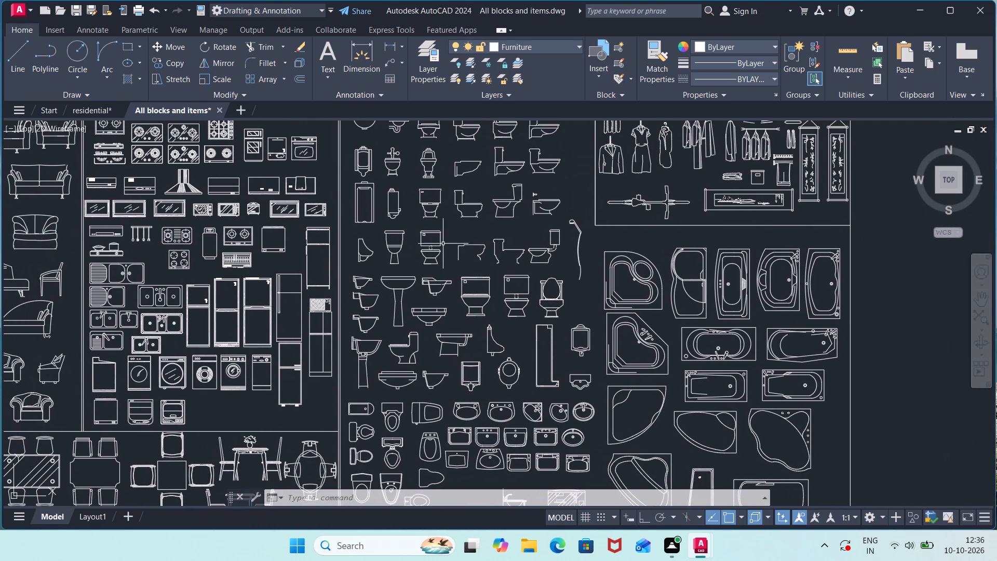
middle_drag(385, 226, 454, 262)
scroll(454, 262, up, 3)
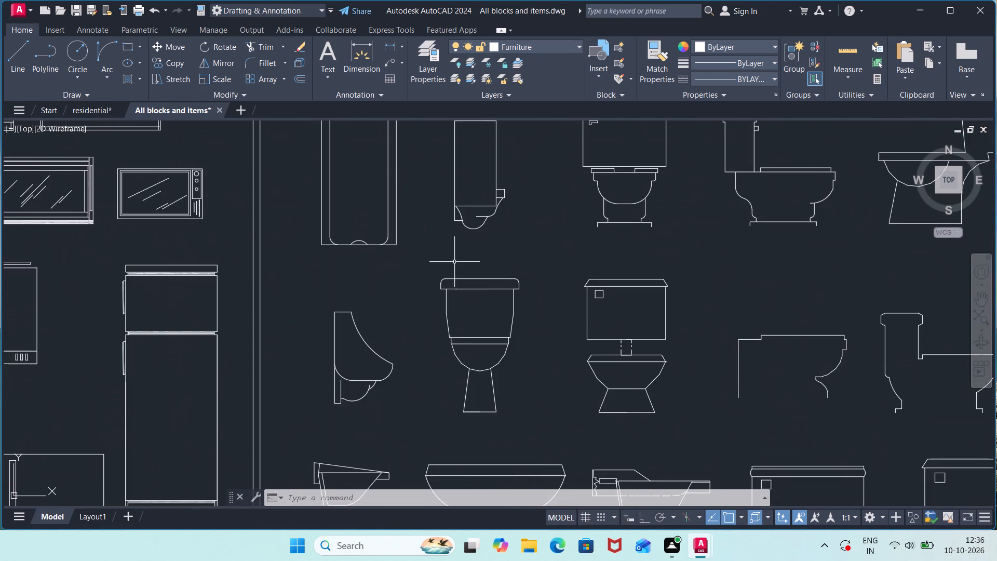
middle_drag(454, 262, 411, 312)
scroll(411, 312, down, 2)
middle_drag(615, 313, 605, 313)
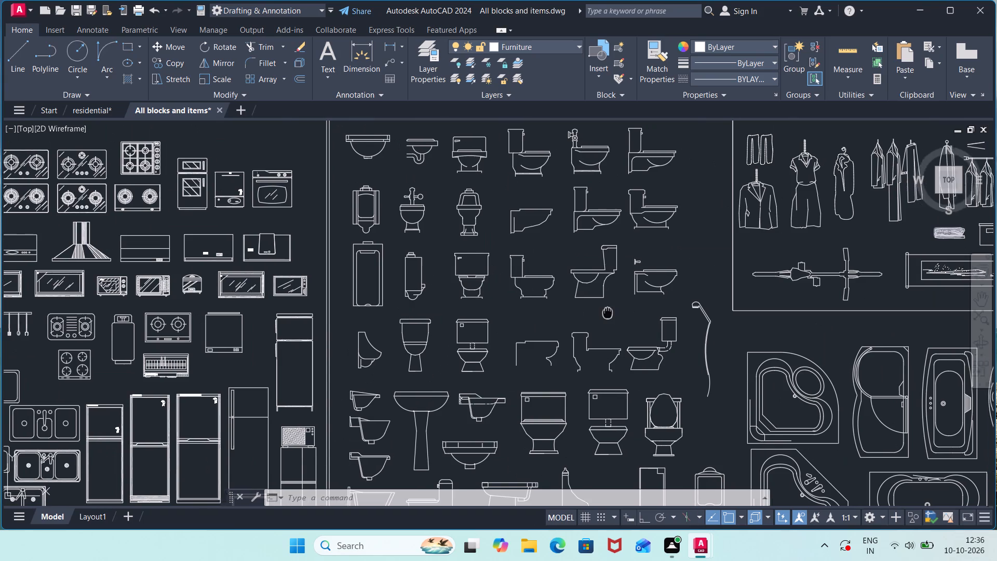
middle_drag(605, 313, 252, 173)
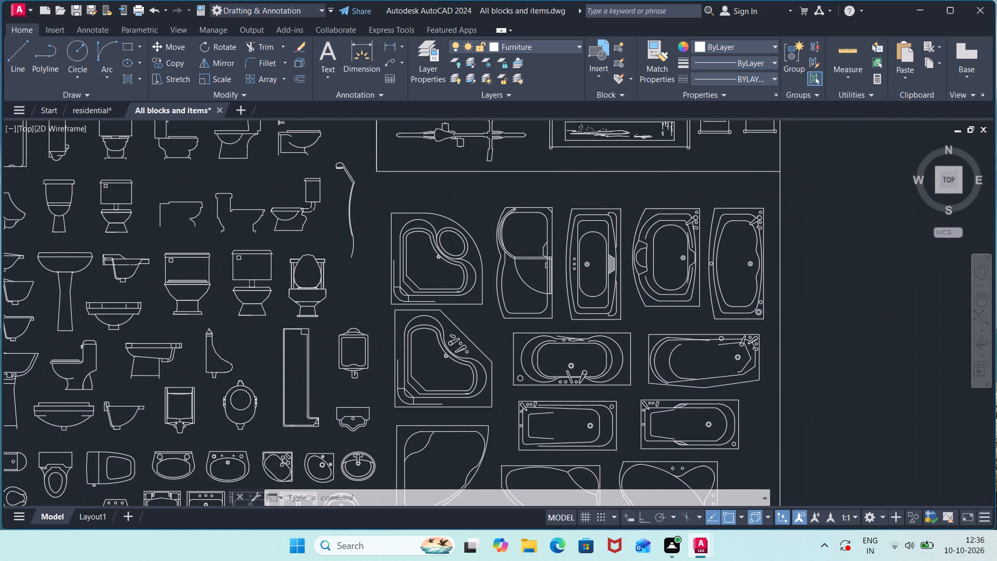
middle_drag(235, 174, 507, 242)
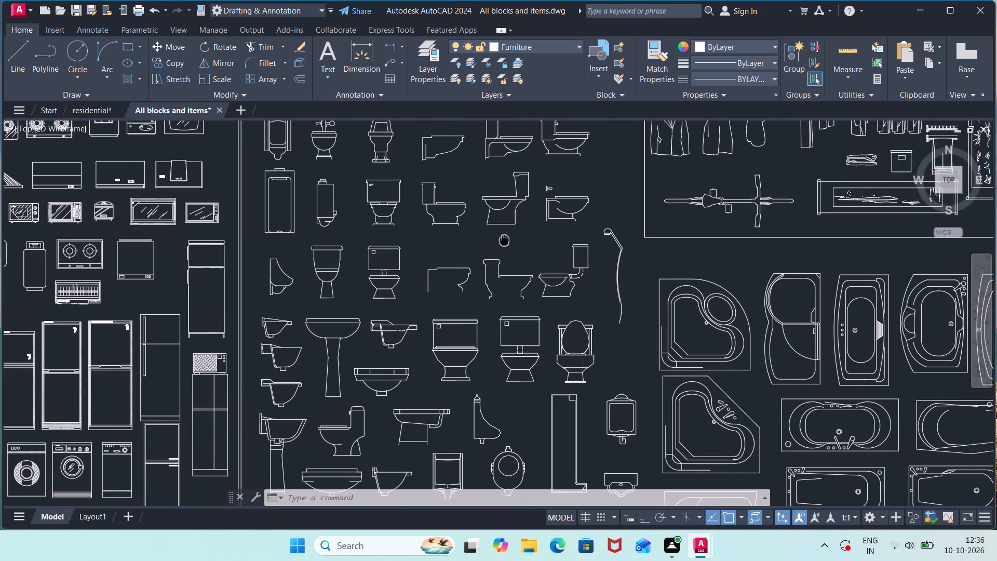
middle_drag(507, 242, 513, 244)
click(311, 168)
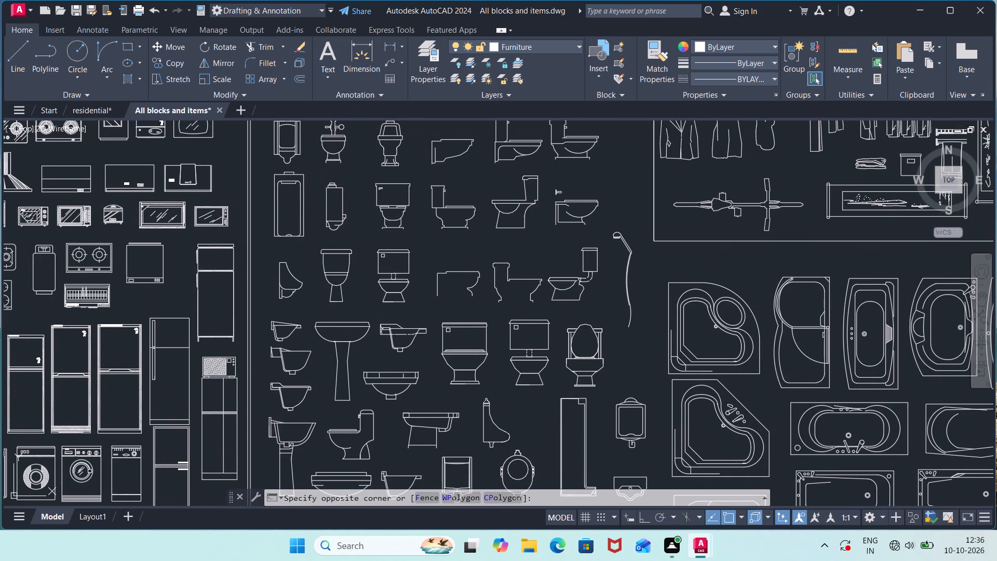
click(265, 251)
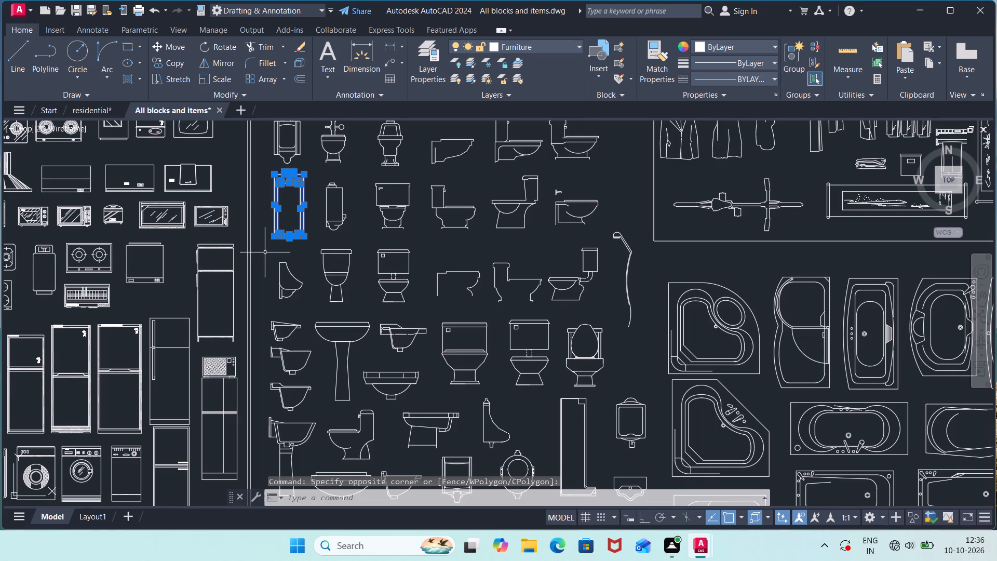
key(ctrl+c)
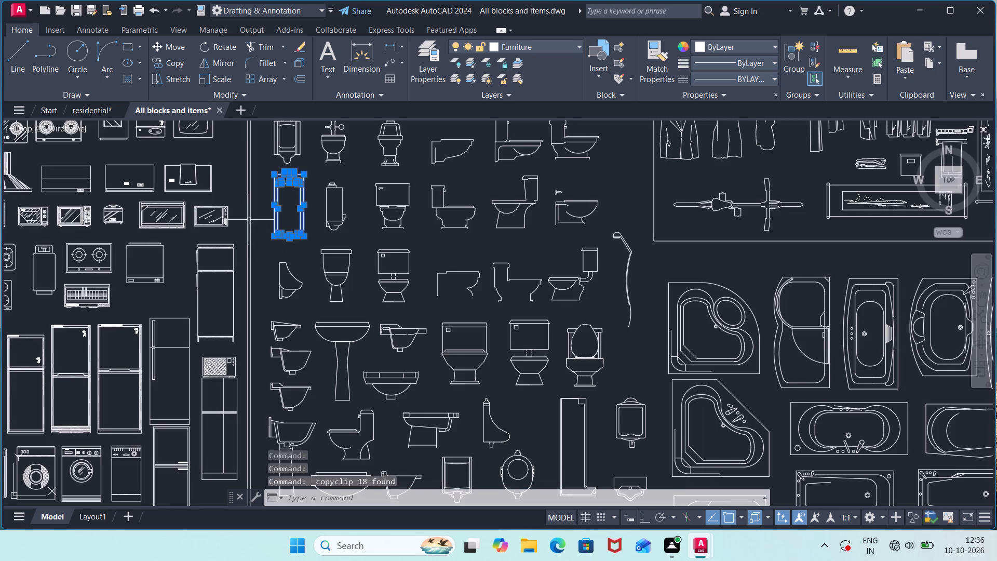
Paste the copied rectangular fixture into the residential drawing, in the southern bathroom below its toilet.
click(92, 111)
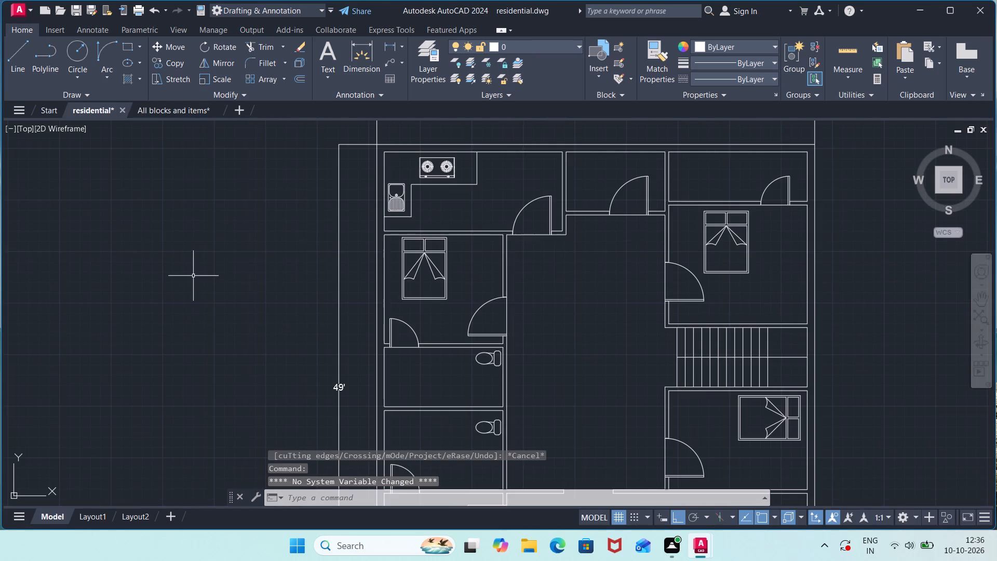
middle_drag(412, 377, 398, 242)
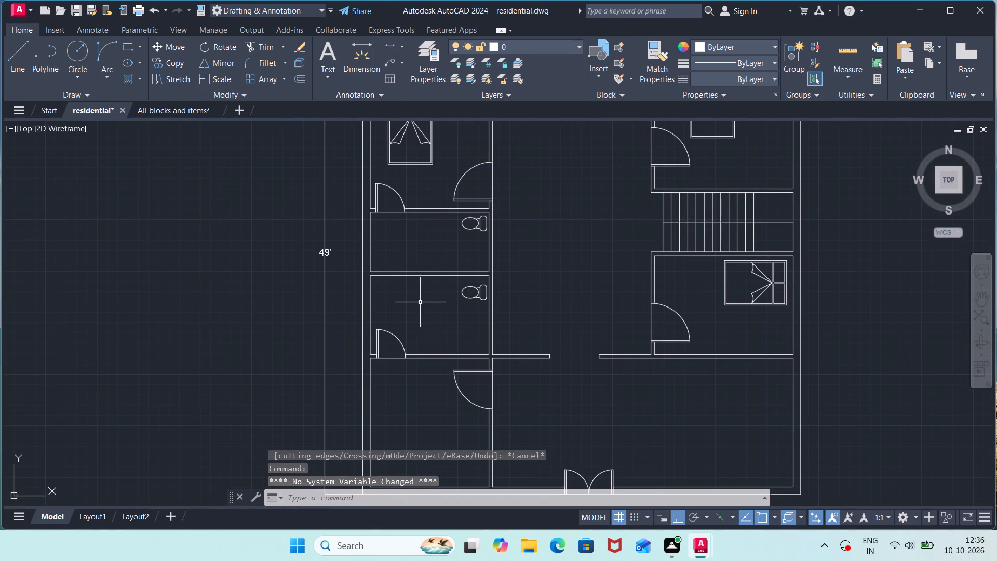
click(421, 303)
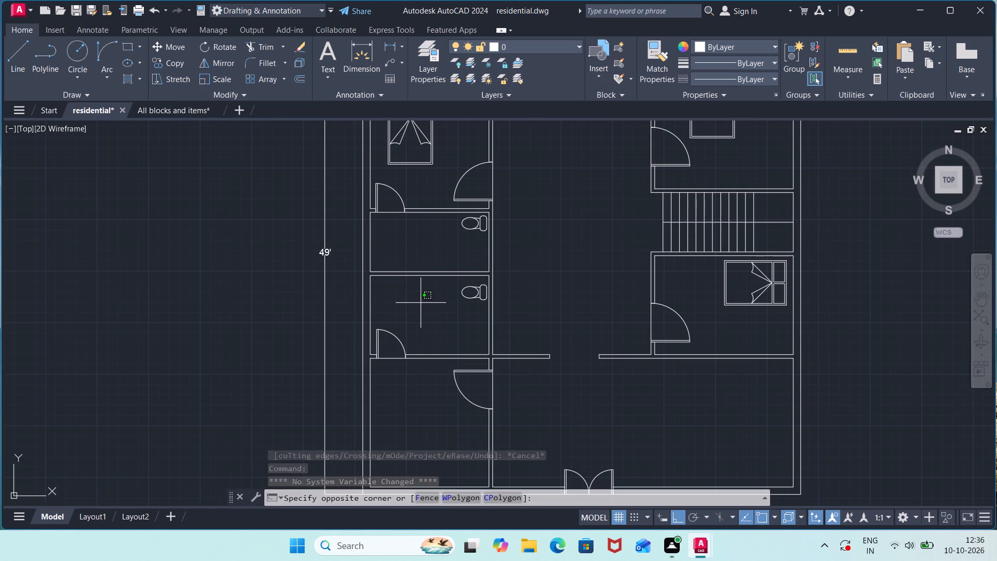
key(ctrl+v)
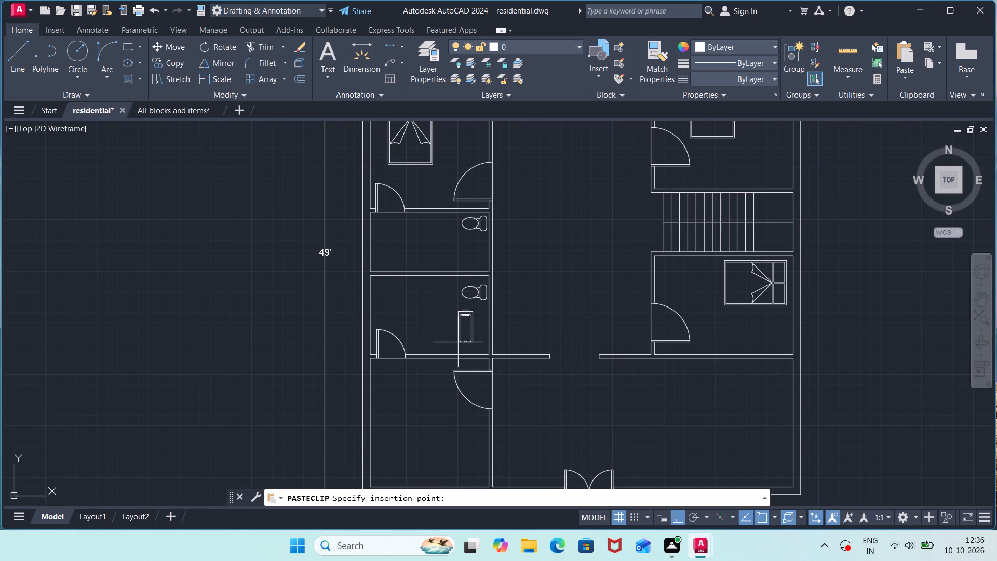
scroll(459, 344, up, 2)
click(413, 345)
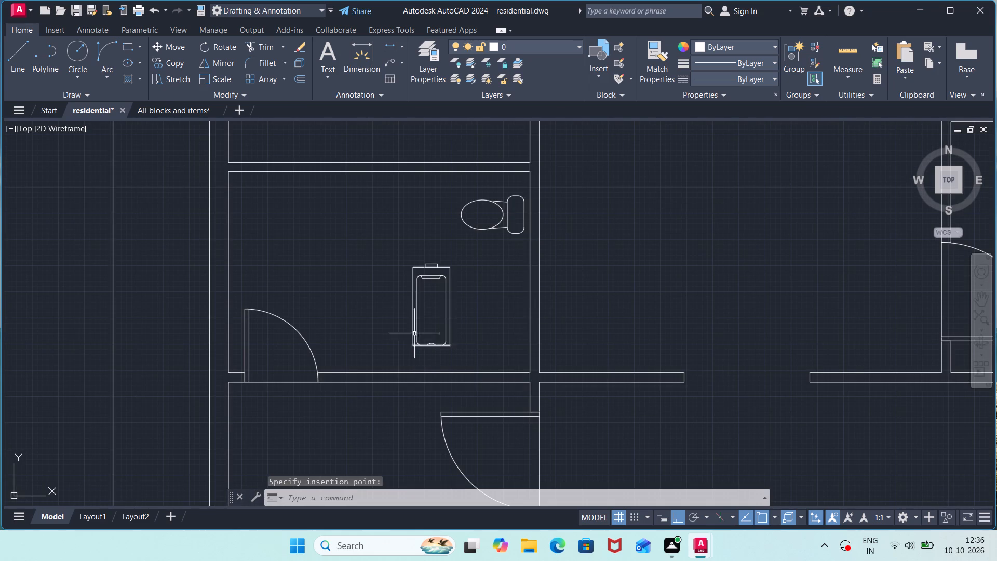
Rotate the pasted fixture 90° clockwise about its northeast corner so its small tab faces the east wall.
click(396, 245)
click(465, 356)
text(ro)
key(Return)
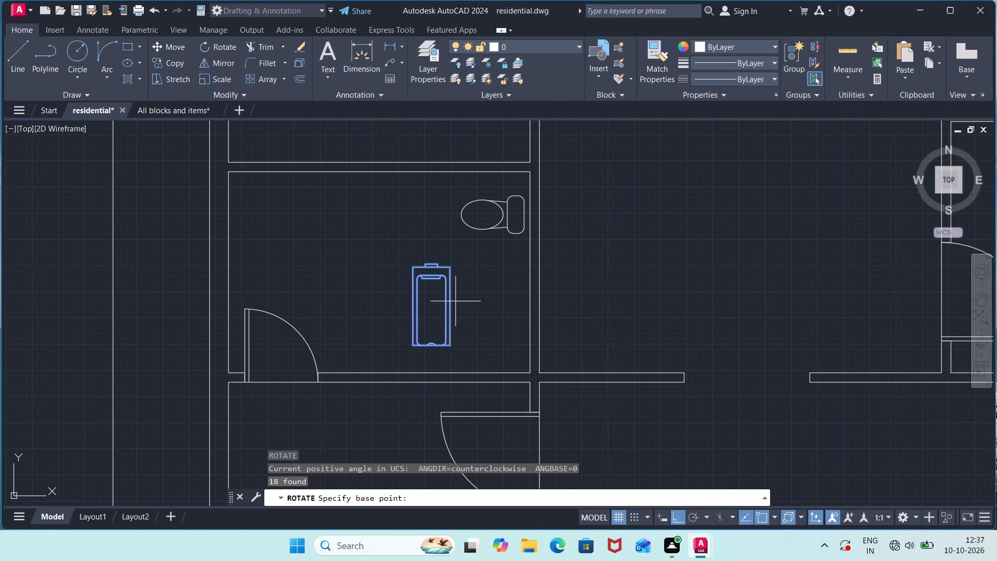
click(452, 265)
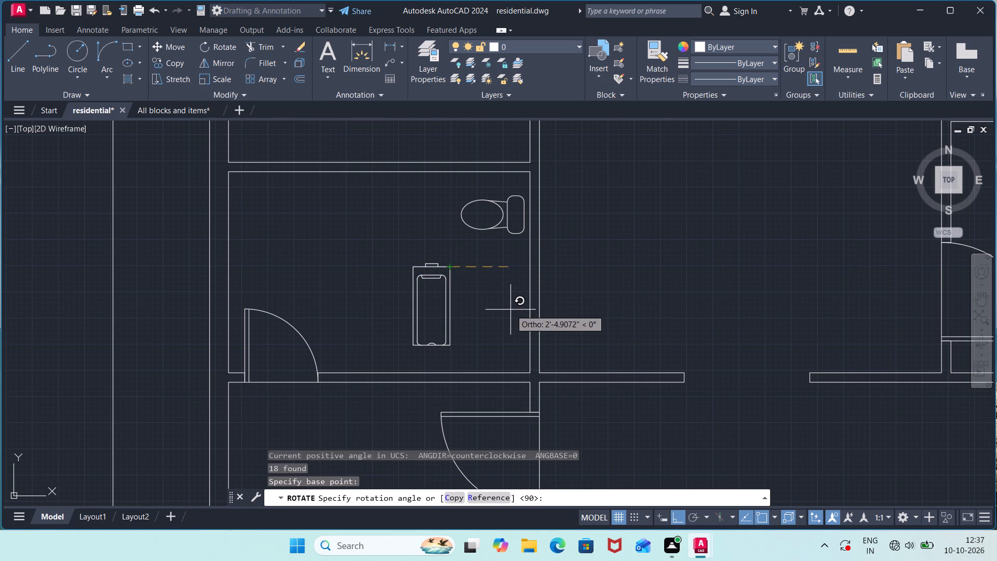
click(501, 324)
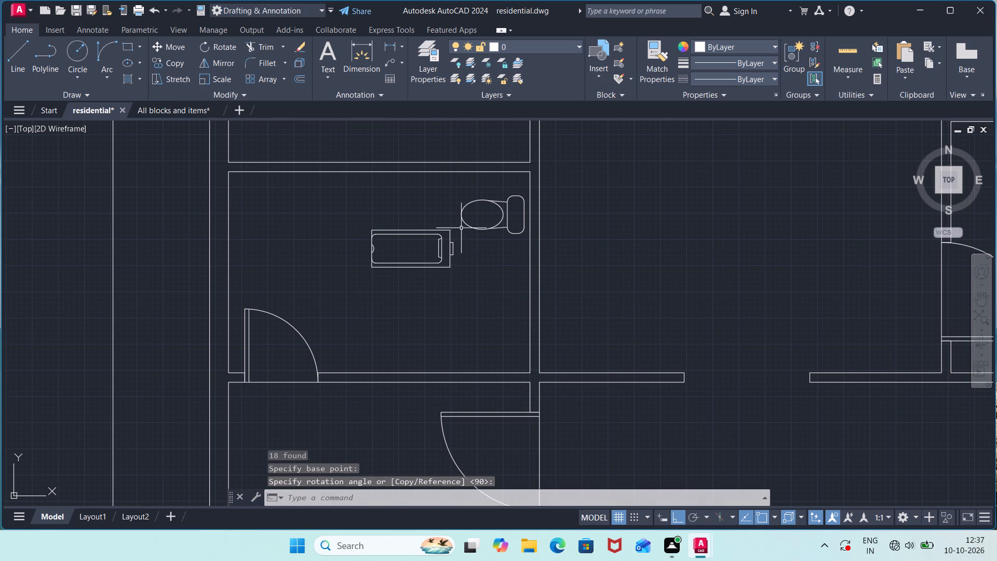
With Ortho on, move the rotated fixture straight south about 3.5 feet, close to the bathroom's south wall.
click(455, 224)
click(333, 280)
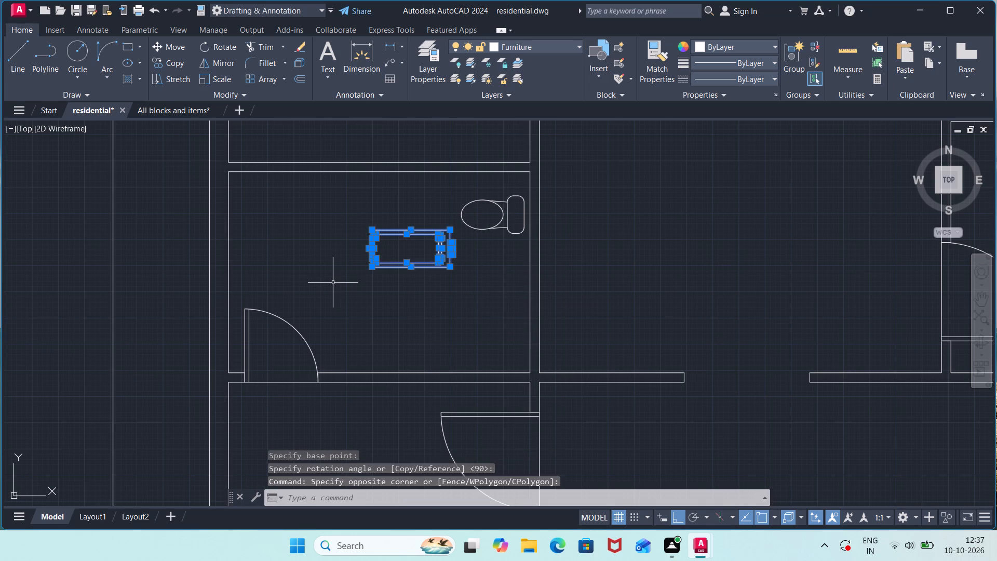
key(m)
key(Return)
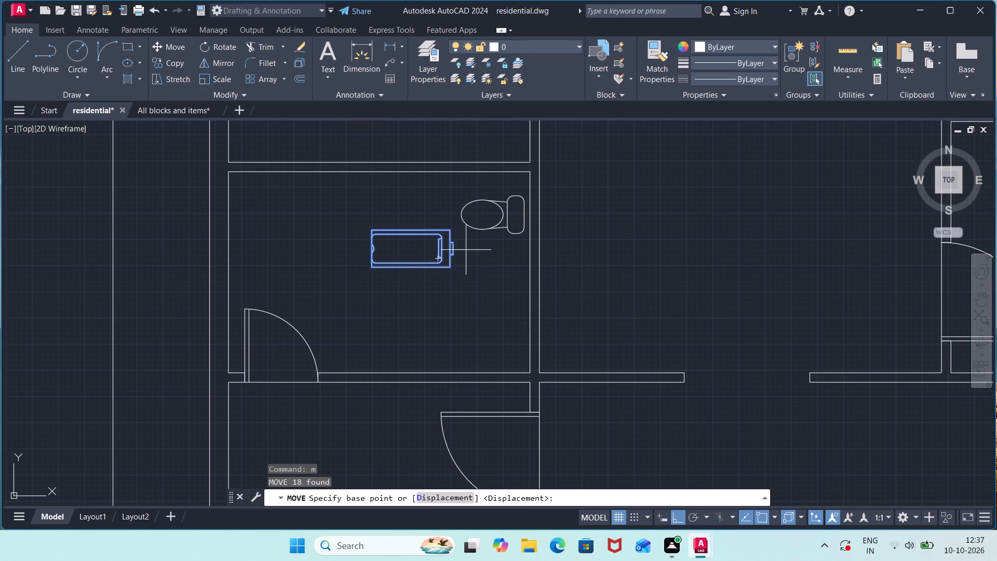
click(456, 249)
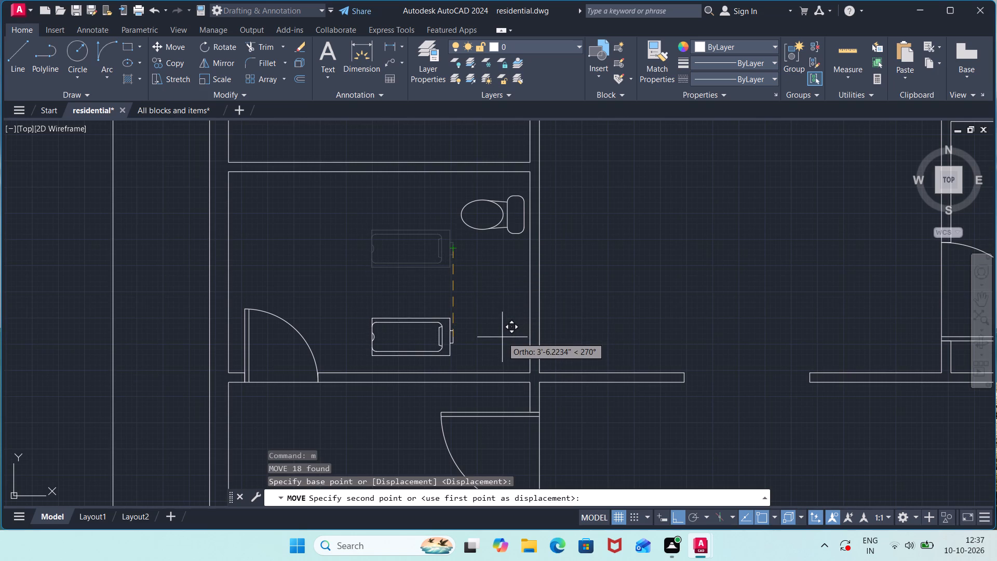
click(506, 339)
Turn Ortho off and move the fixture closer to the bathroom's east wall, using its southeast corner as the base point.
drag(470, 304, 465, 310)
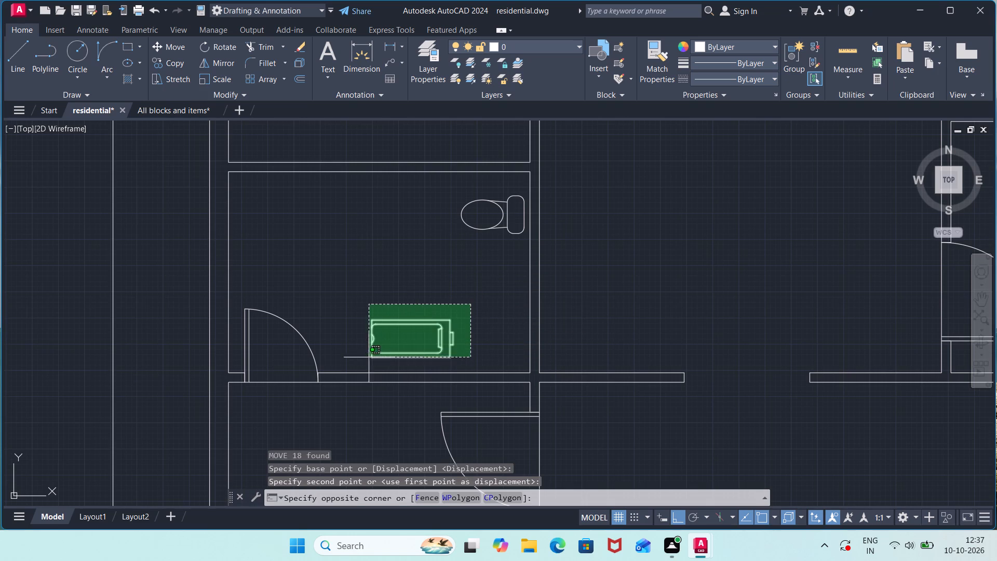
click(332, 364)
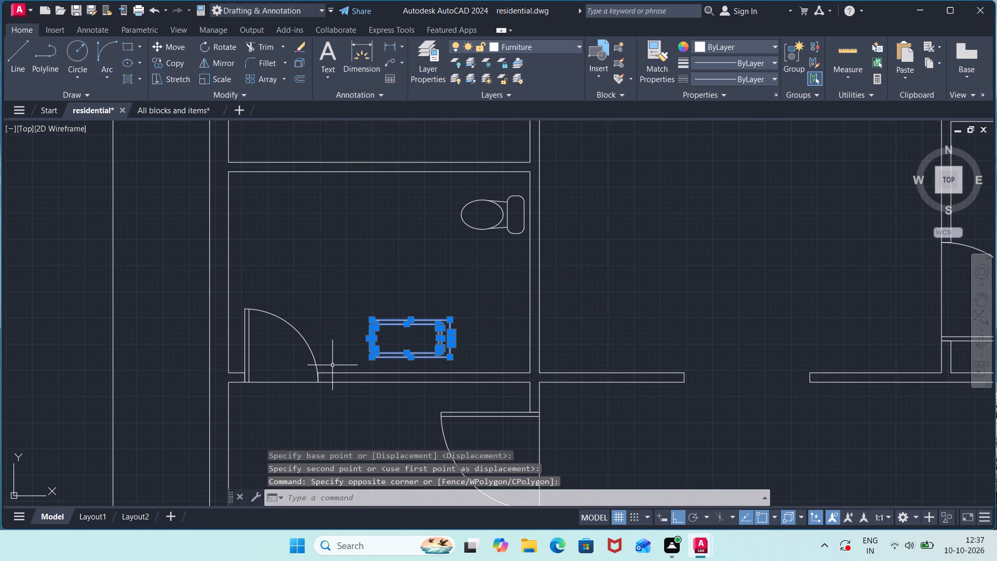
key(F8)
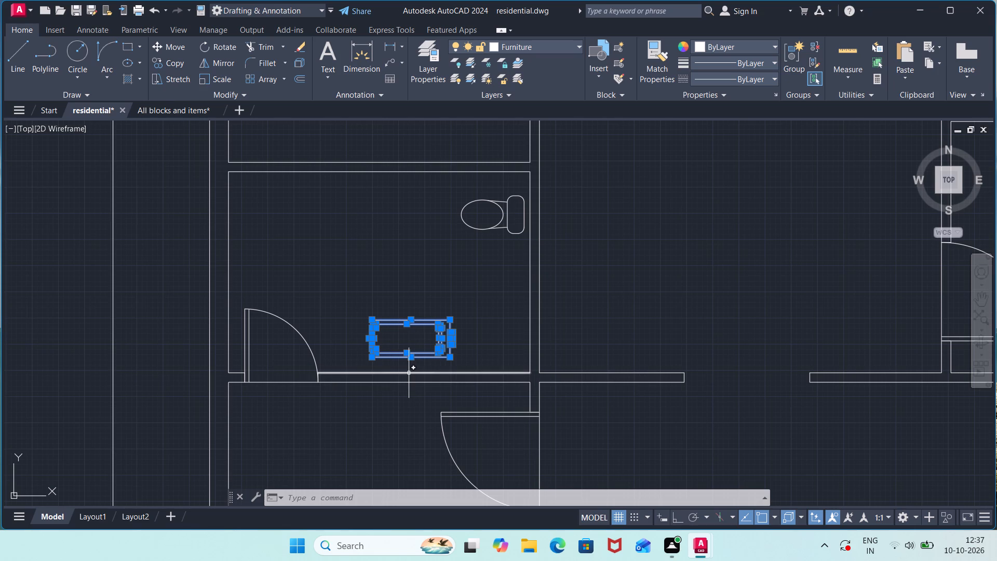
key(m)
key(Return)
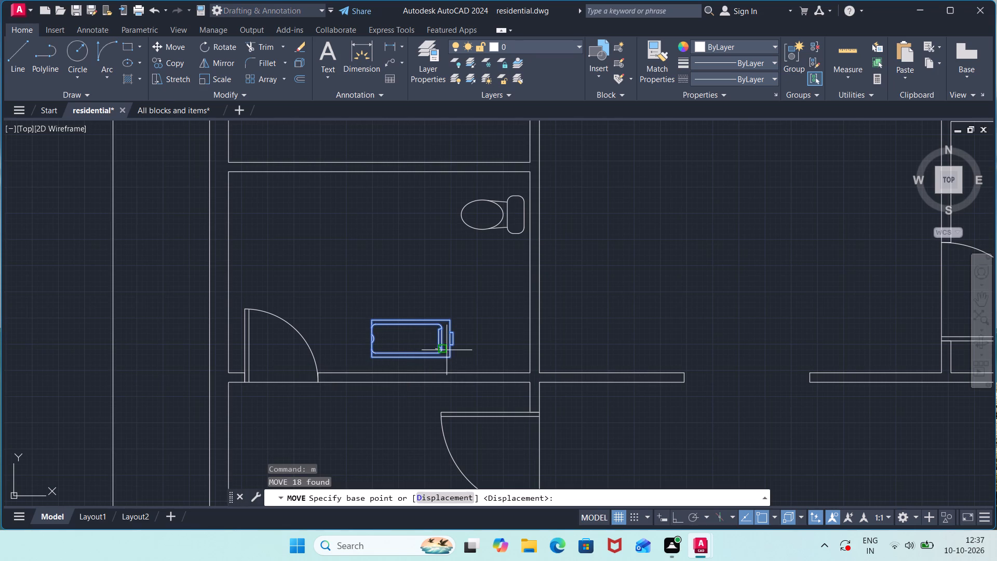
click(453, 352)
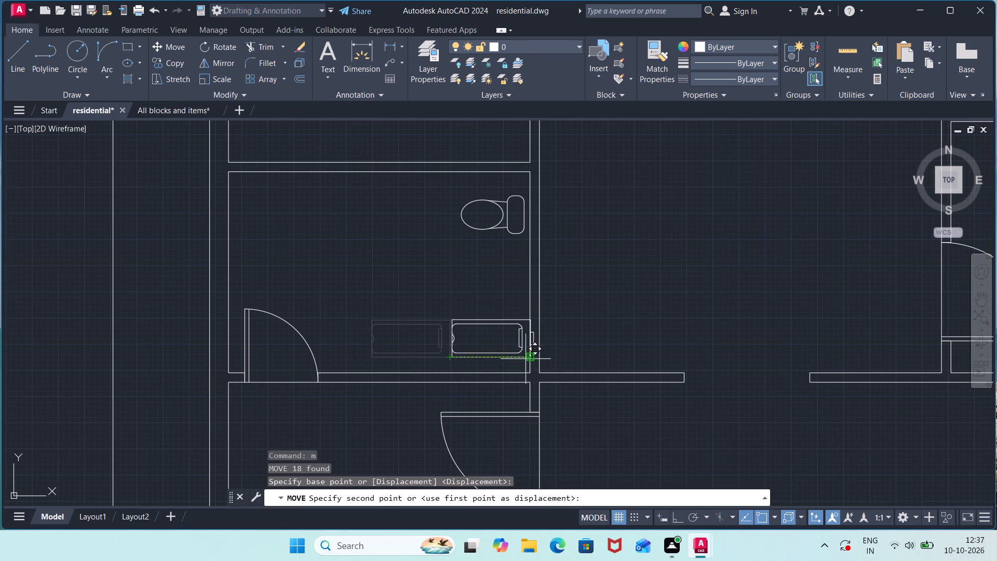
click(494, 349)
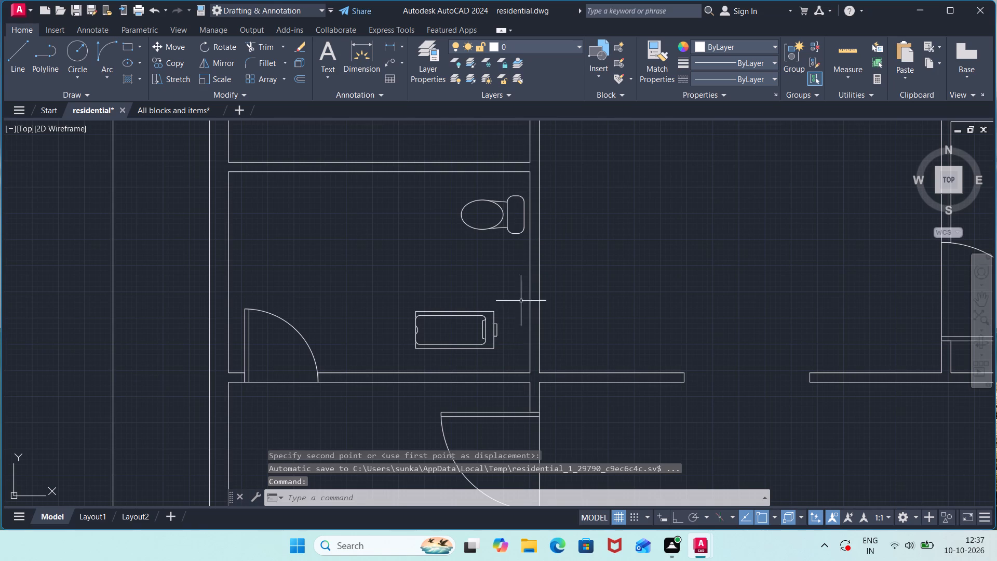
Scale up the rectangular fixture freehand from its northeast corner, keeping it clear of the bathroom's south wall.
click(503, 301)
click(378, 356)
text(sc)
key(Return)
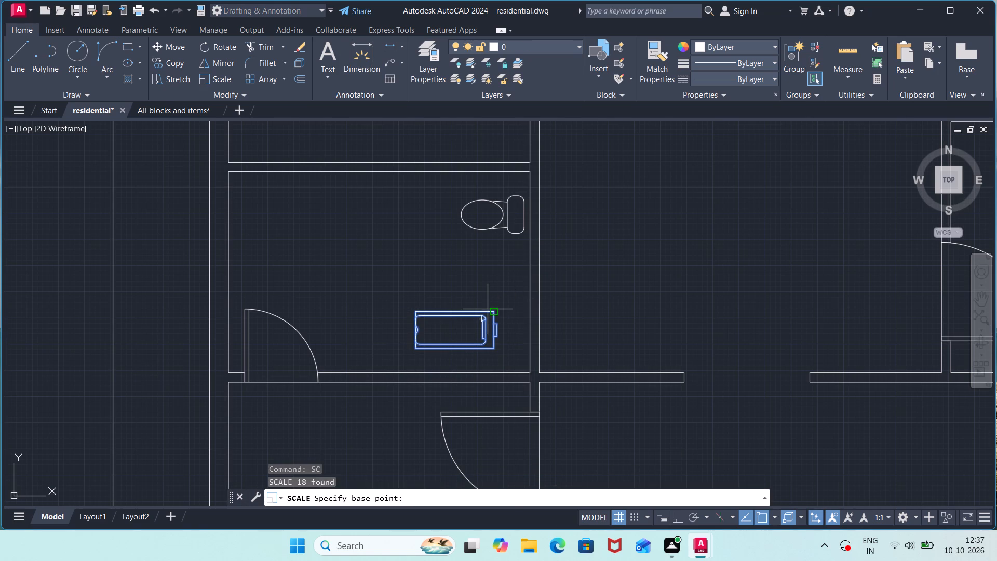
click(491, 311)
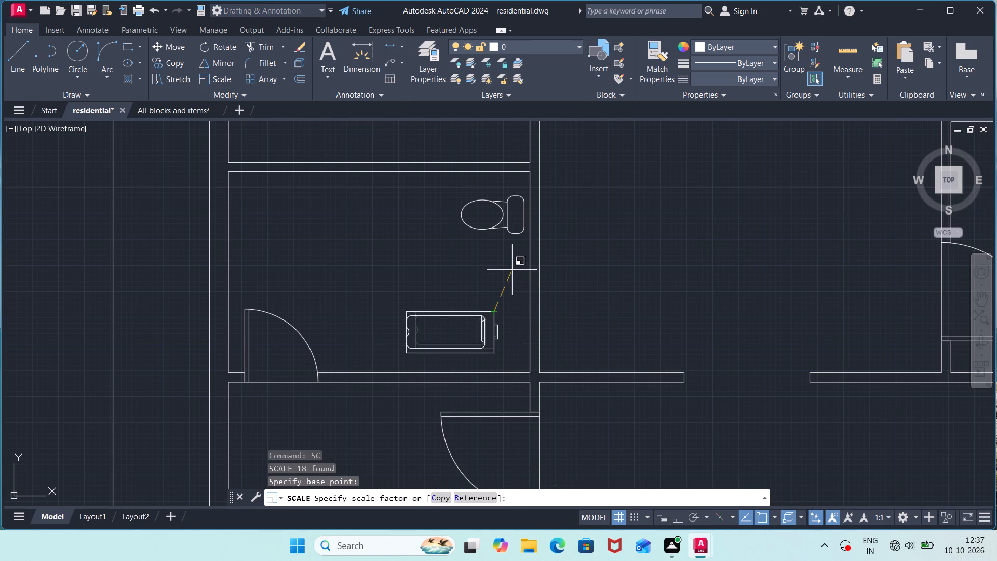
click(515, 256)
Move the enlarged rectangular fixture against the bathroom's east wall, using the middle of its small east tab as the base point.
click(514, 284)
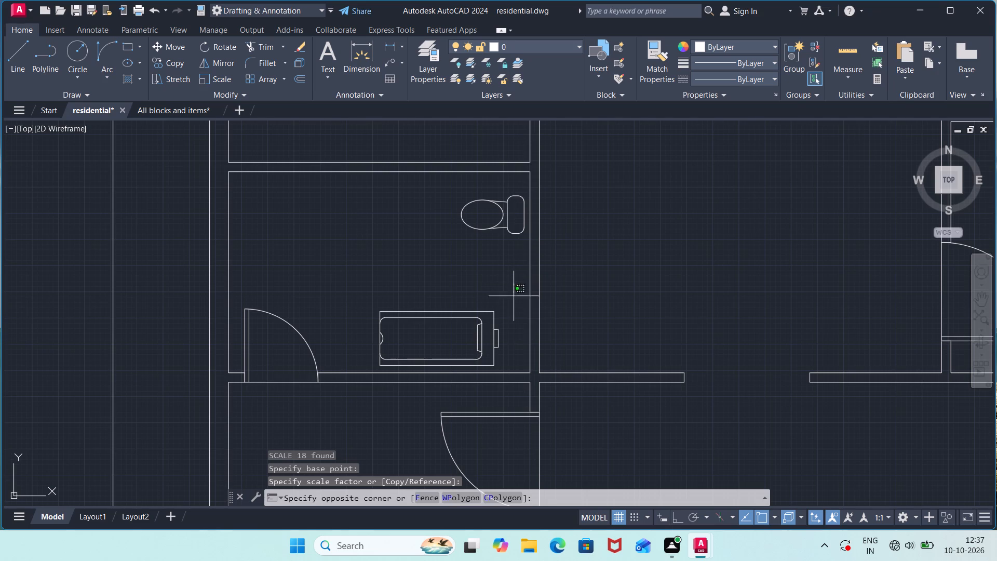
click(372, 369)
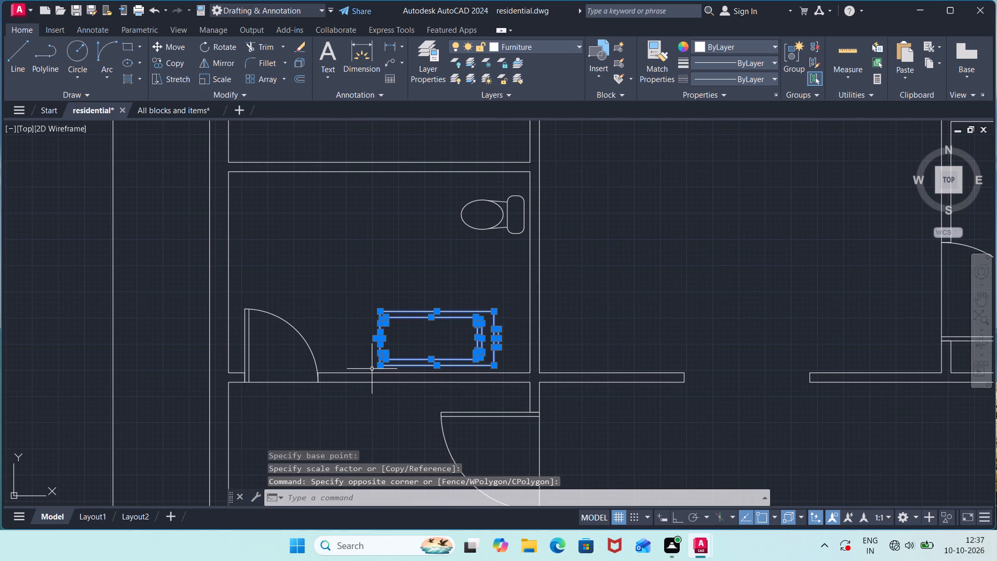
key(m)
key(Return)
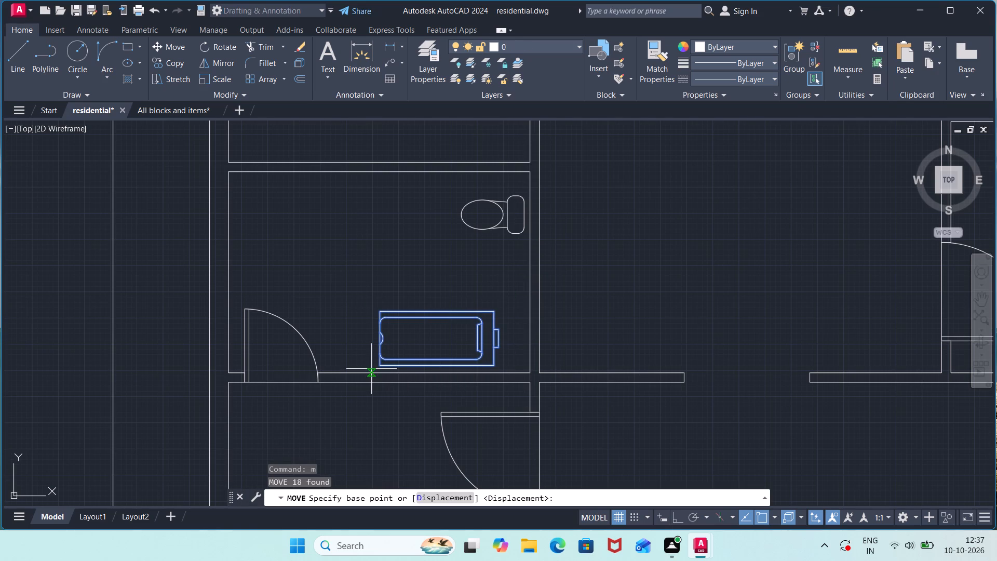
click(502, 336)
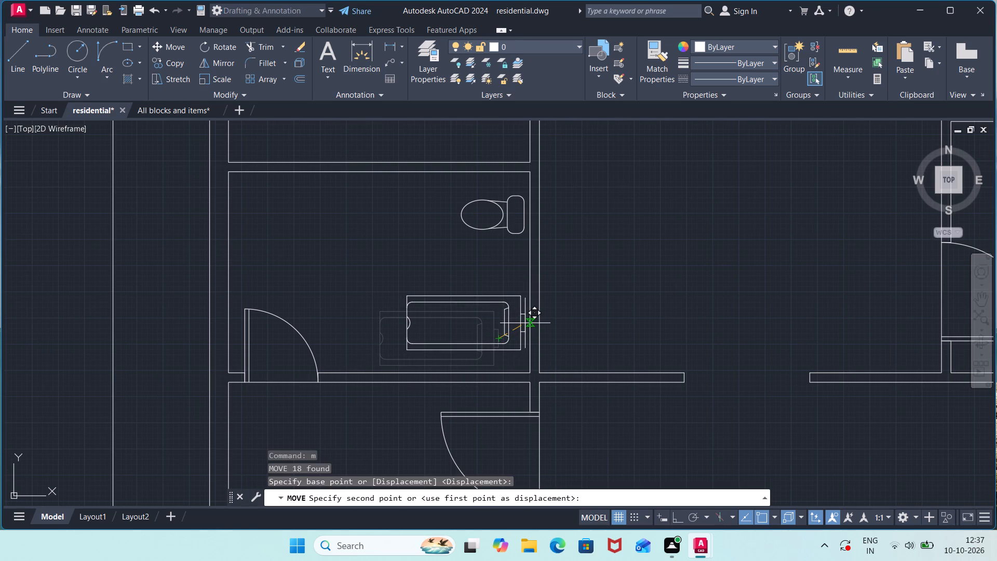
click(530, 325)
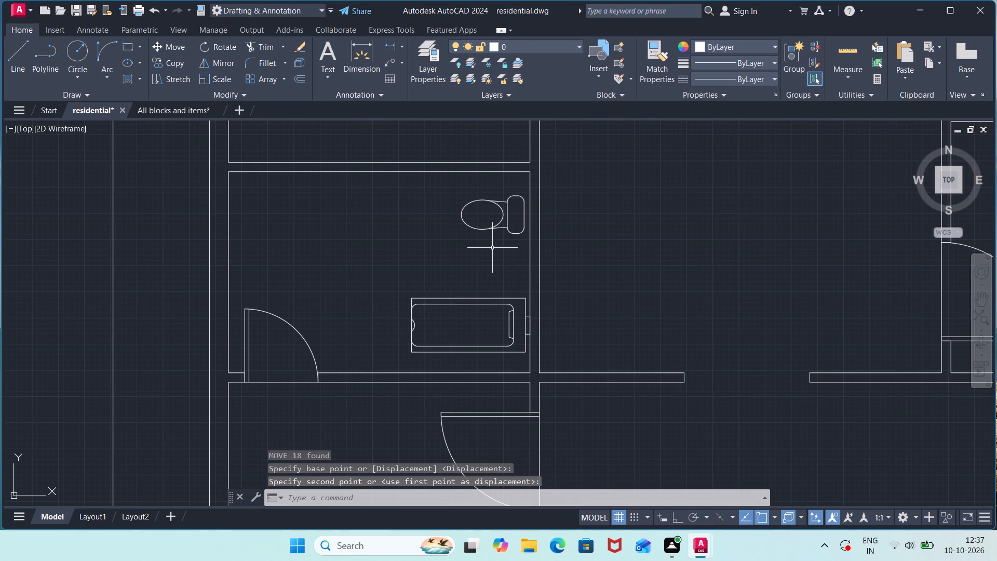
Scale up the toilet in the same bathroom freehand from its bowl's south edge until the tank meets the east wall.
scroll(493, 247, up, 1)
scroll(516, 167, up, 2)
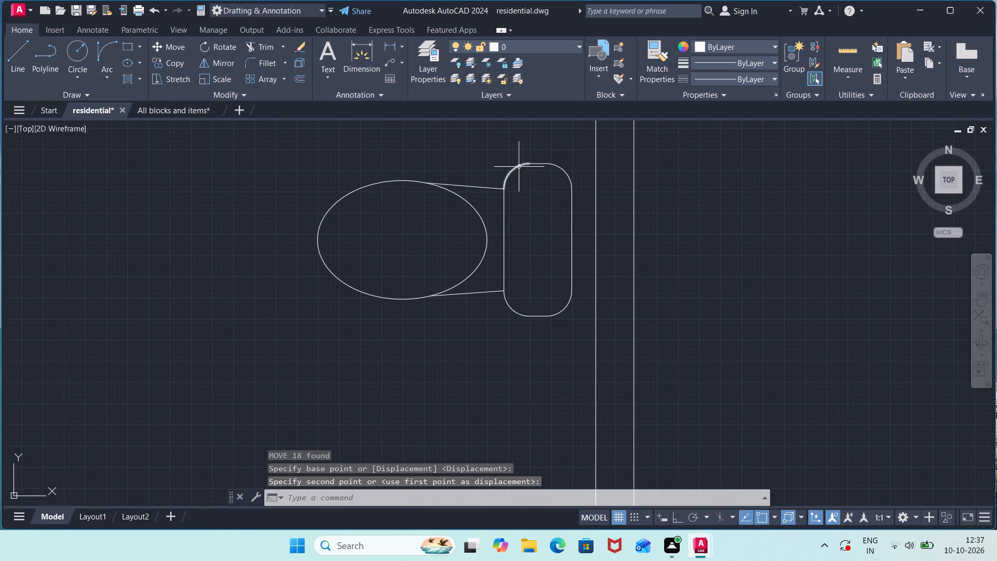
click(578, 149)
click(289, 360)
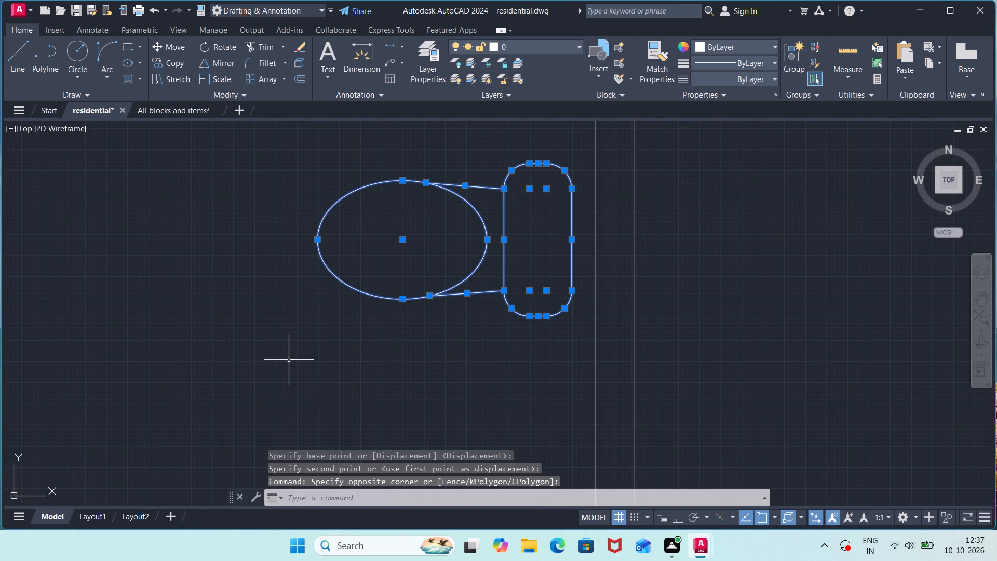
text(sc)
key(Return)
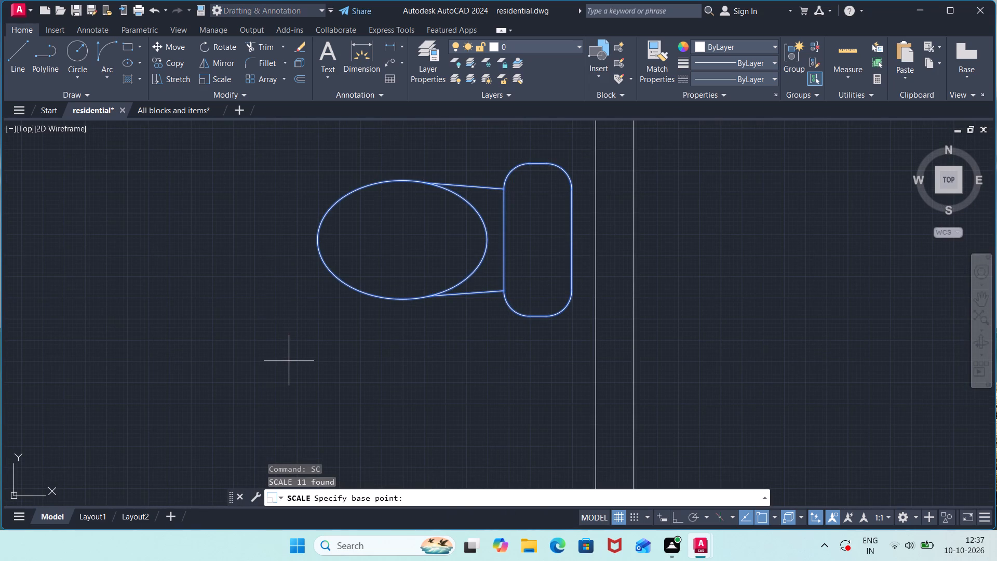
click(383, 301)
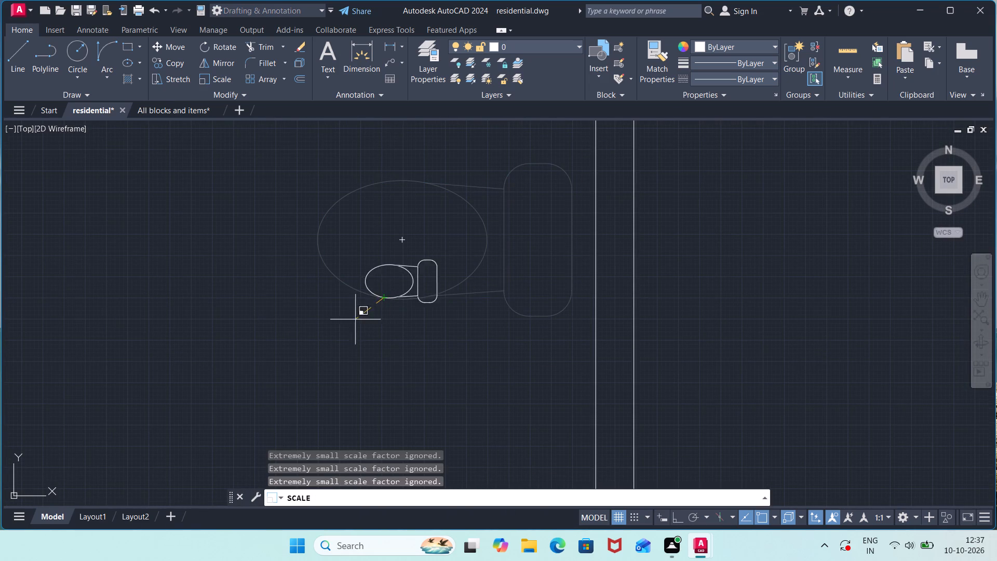
click(256, 363)
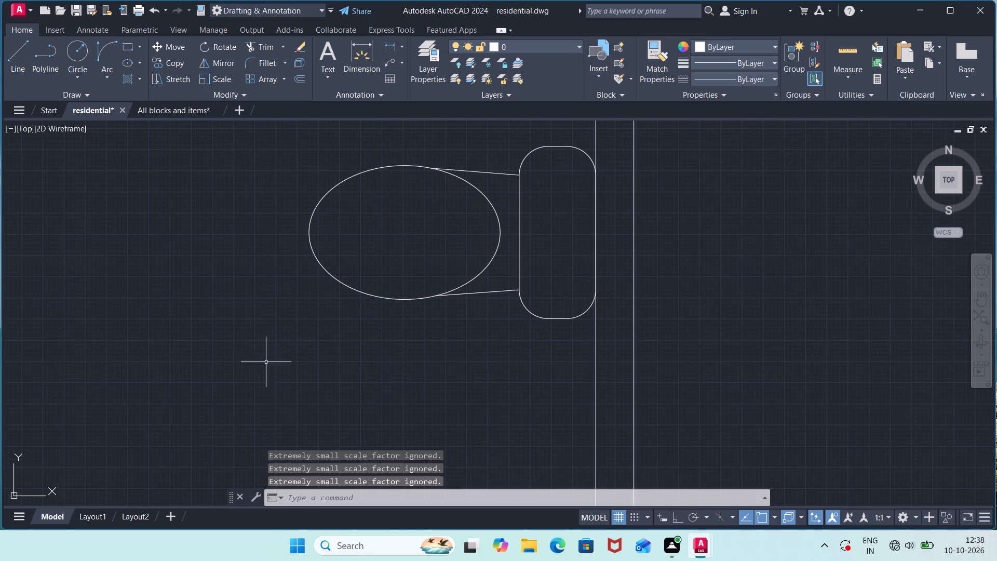
In the All blocks and items drawing, copy the easternmost upright bathtub in the top row of bathtubs.
scroll(536, 300, down, 3)
scroll(636, 243, down, 2)
middle_drag(636, 243, 643, 296)
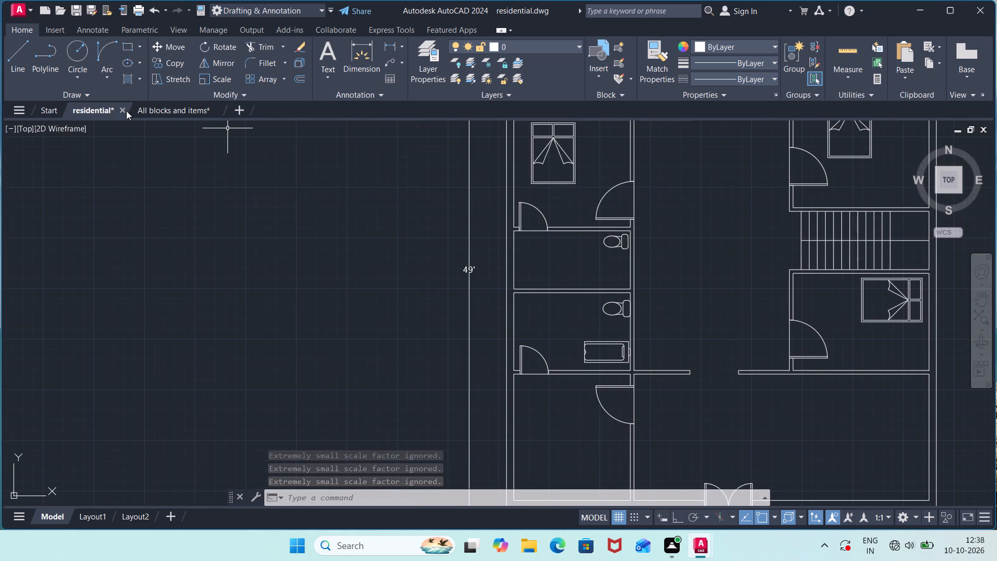
click(163, 107)
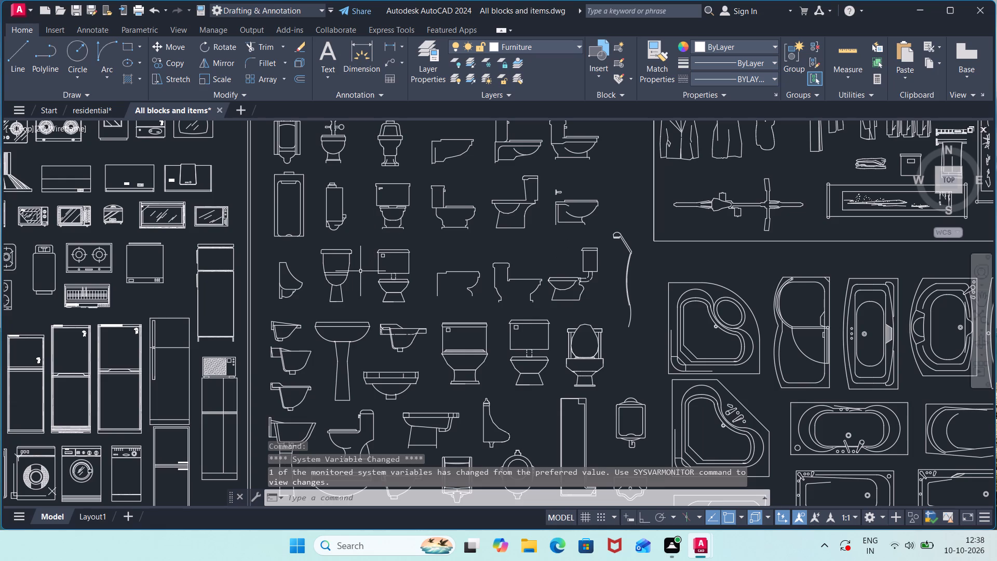
middle_drag(365, 265, 334, 310)
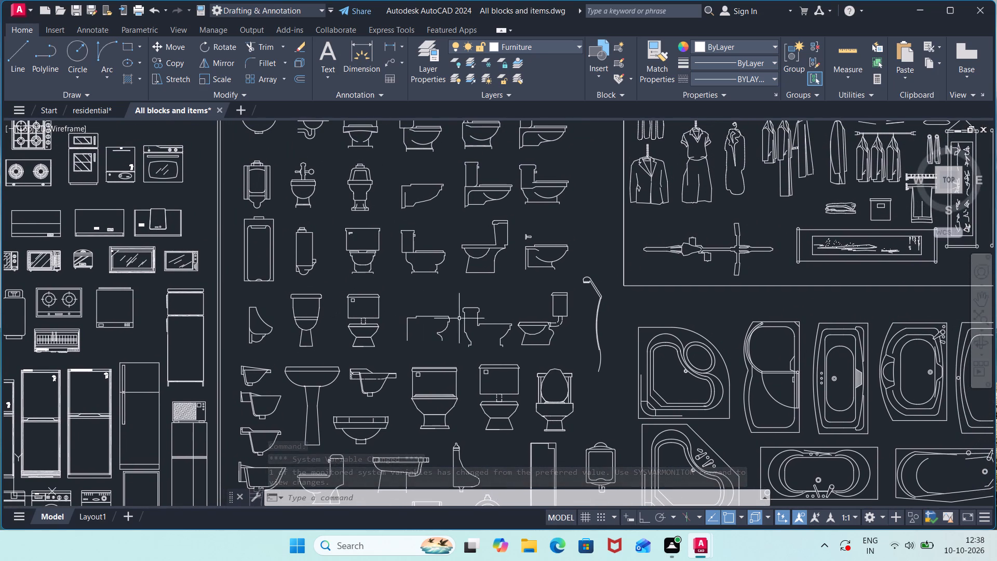
middle_drag(636, 322, 386, 199)
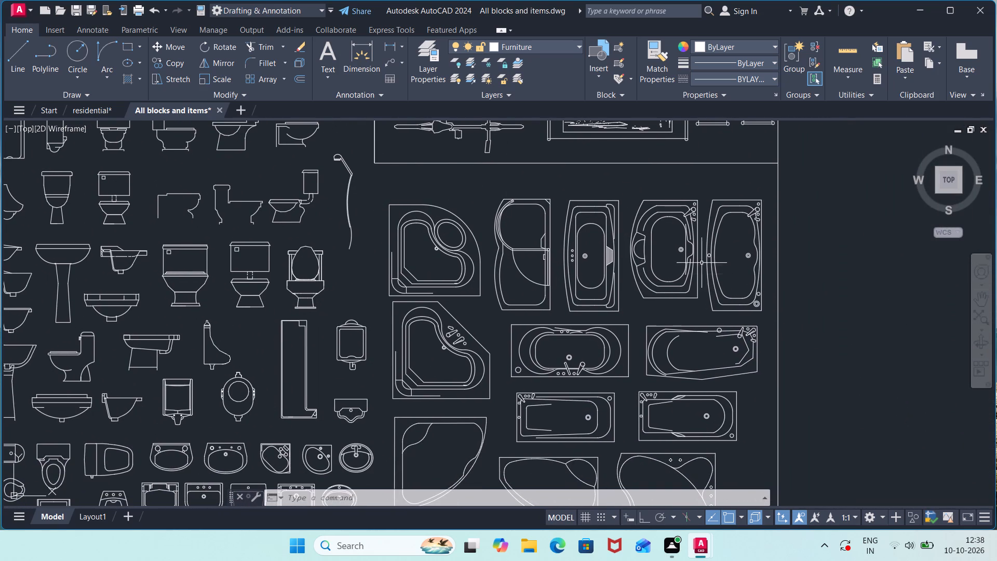
click(769, 183)
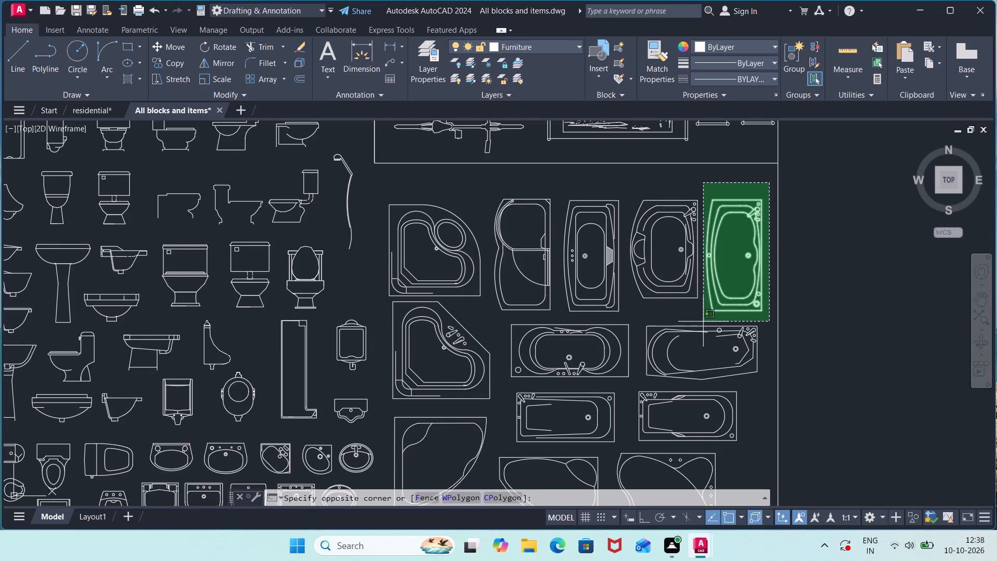
click(704, 320)
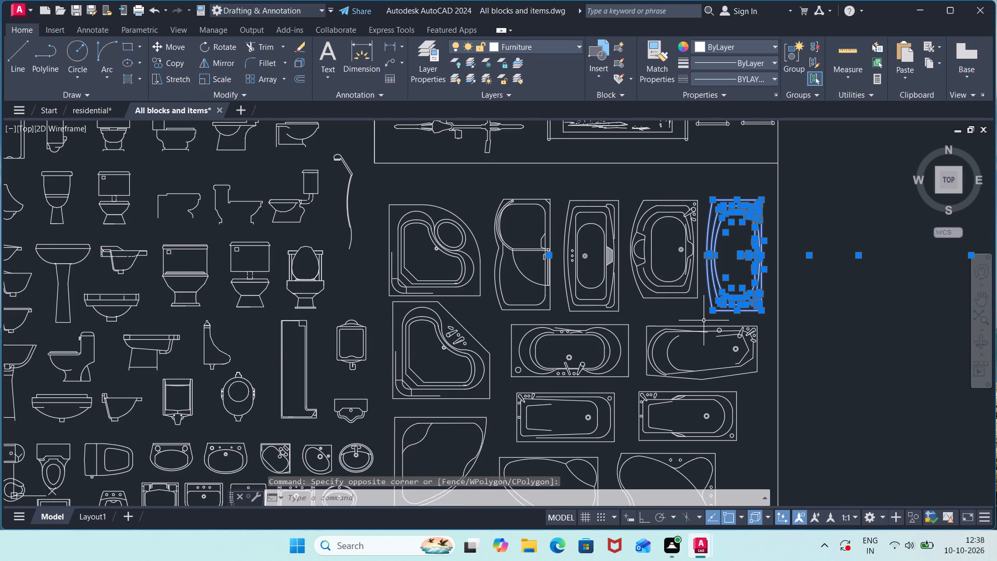
key(ctrl+c)
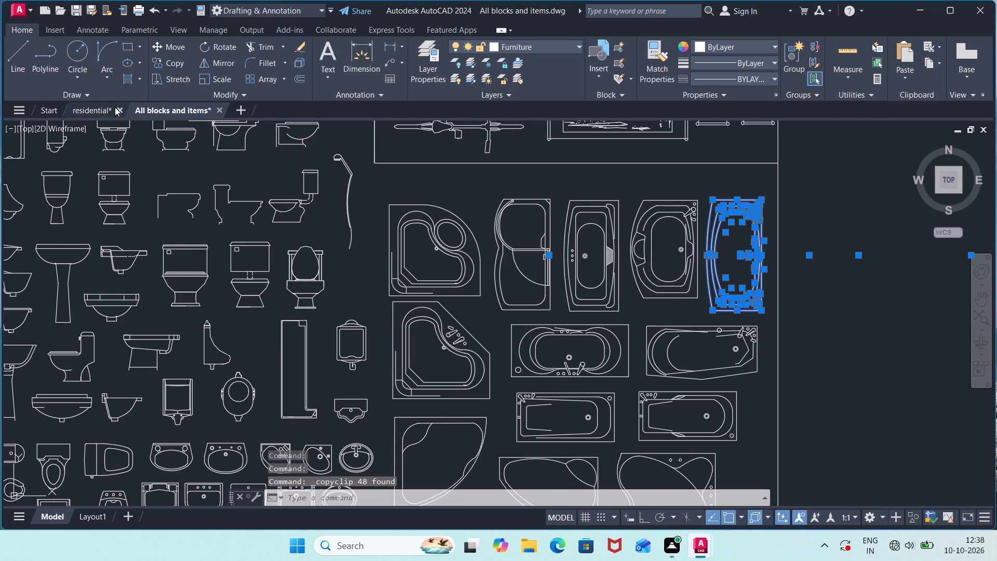
Paste the bathtub into the residential drawing's northern bathroom, upright and just west of the toilet.
click(107, 109)
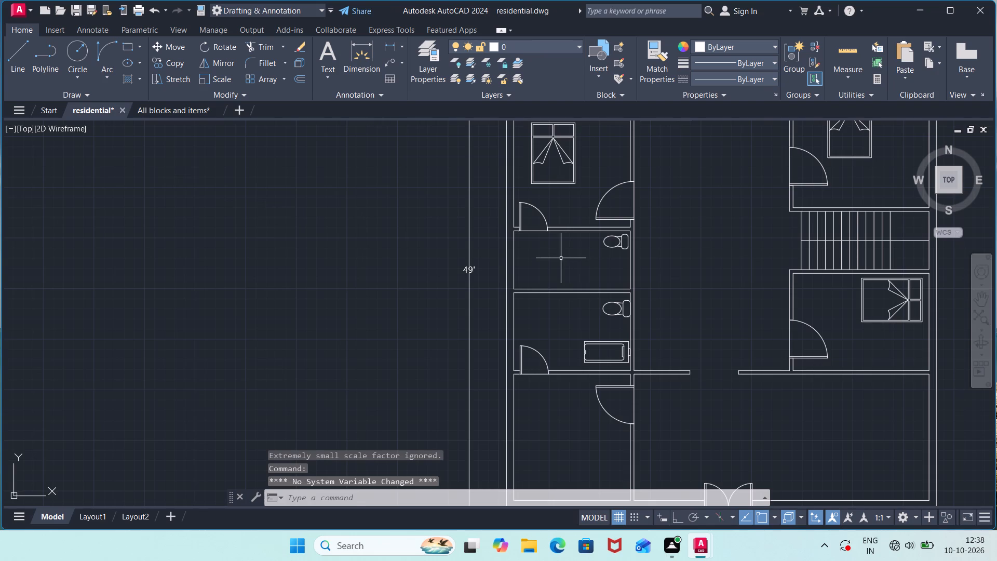
click(561, 258)
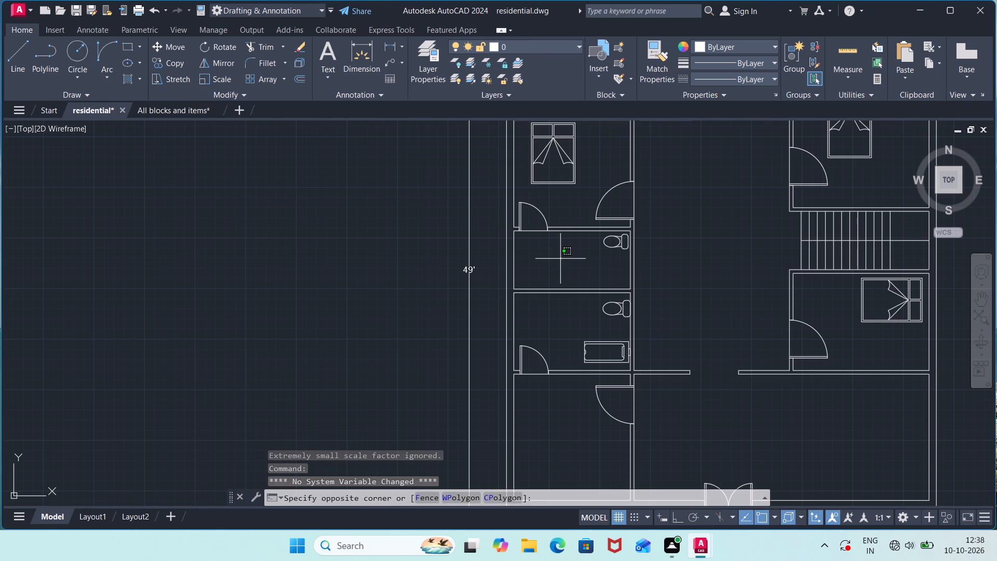
key(ctrl+v)
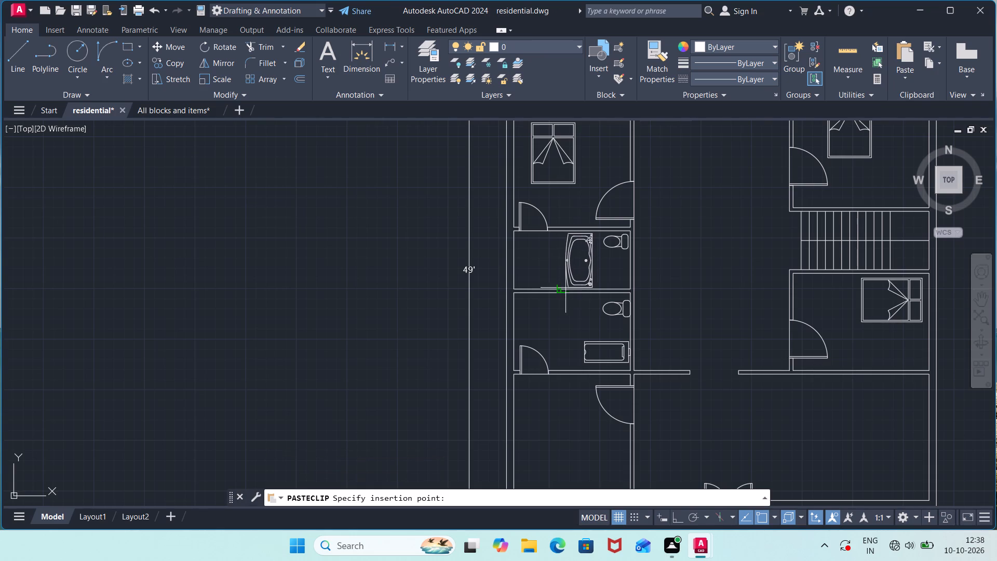
scroll(564, 288, up, 3)
click(562, 279)
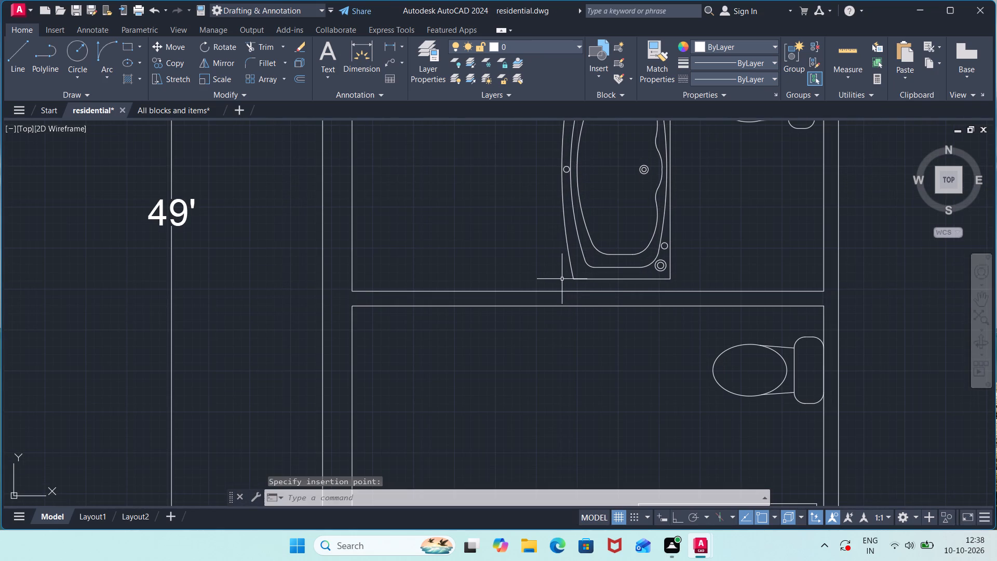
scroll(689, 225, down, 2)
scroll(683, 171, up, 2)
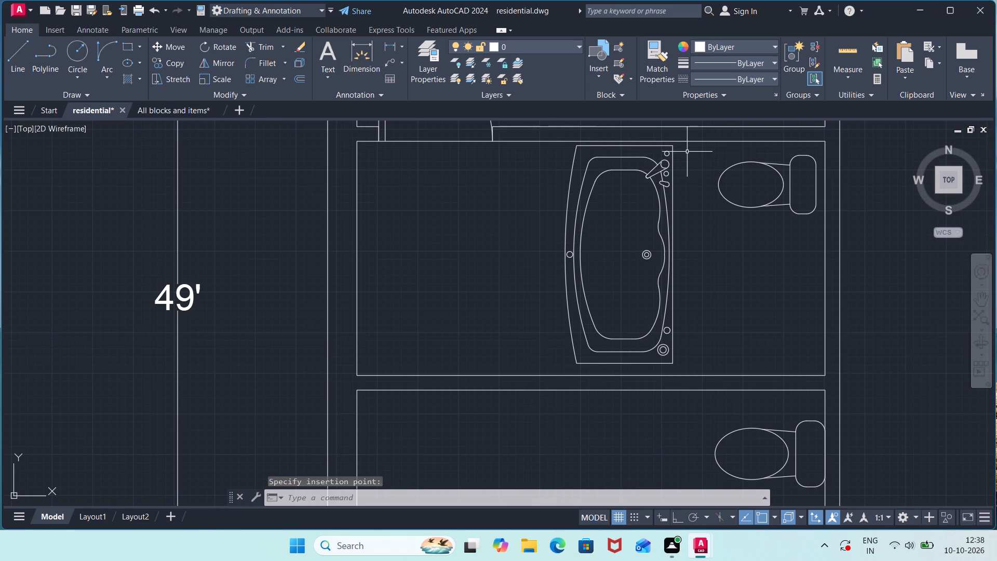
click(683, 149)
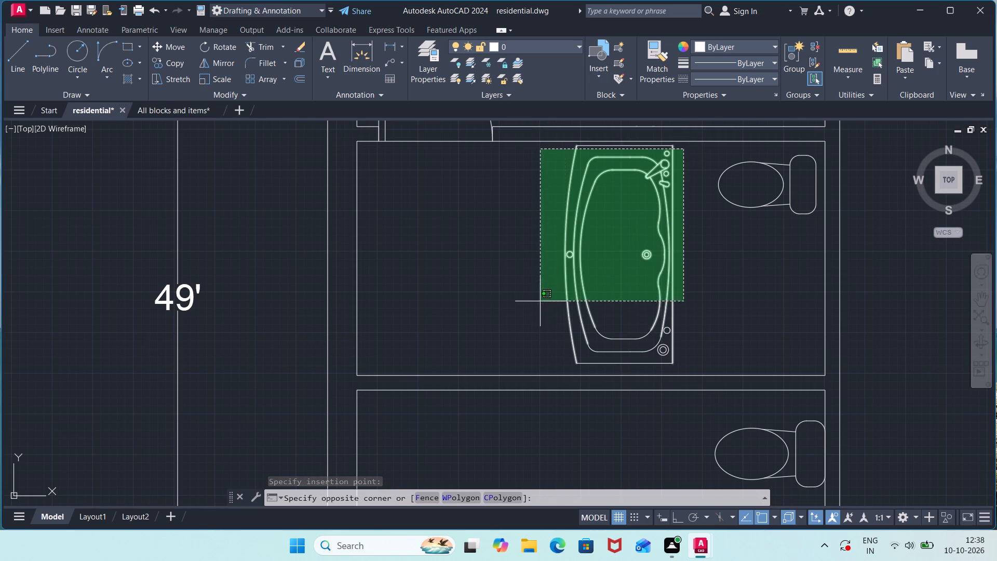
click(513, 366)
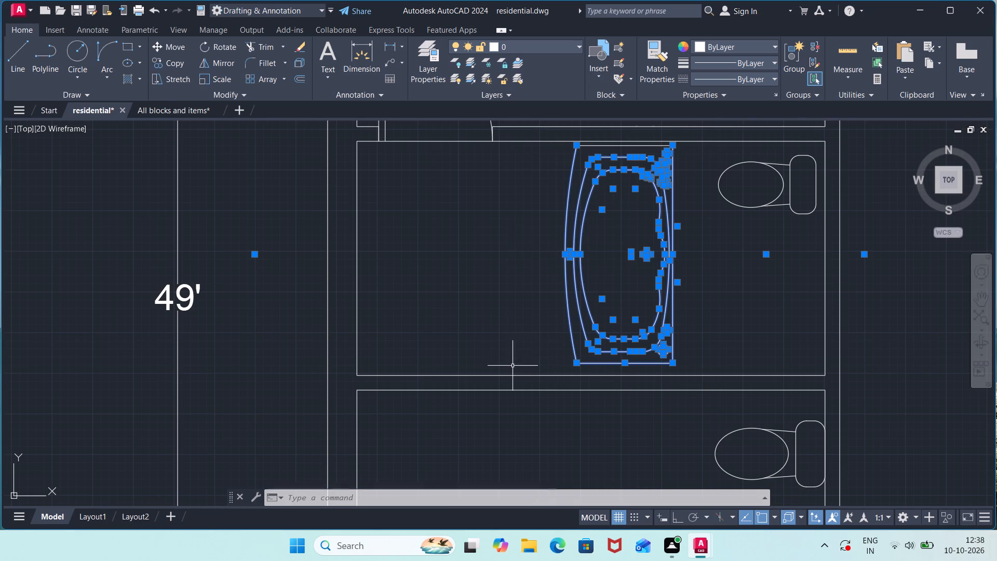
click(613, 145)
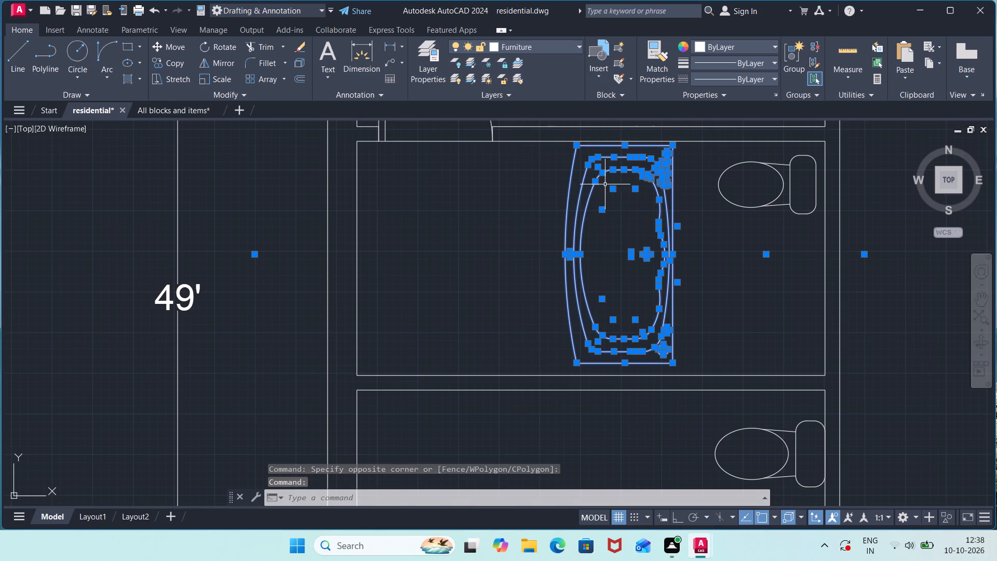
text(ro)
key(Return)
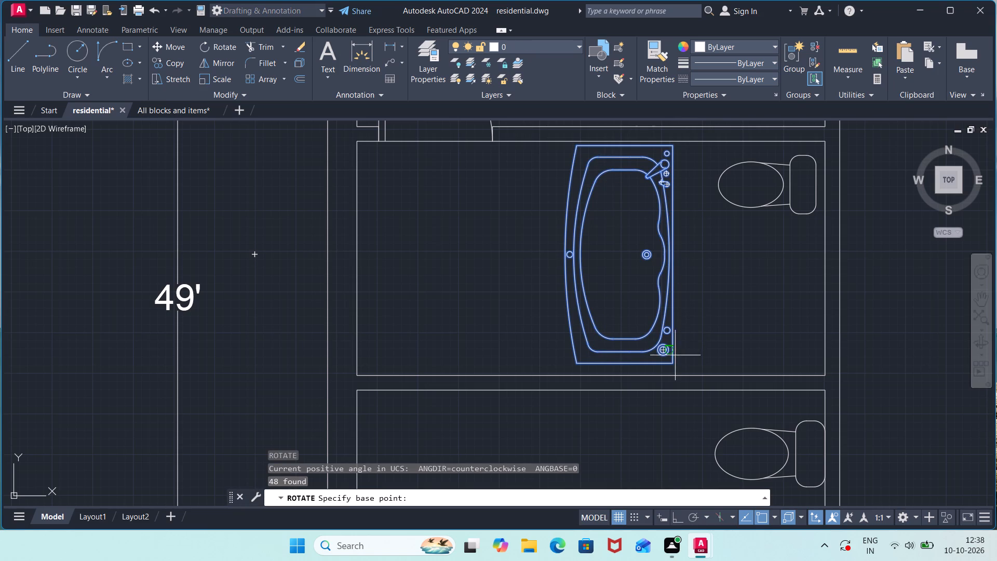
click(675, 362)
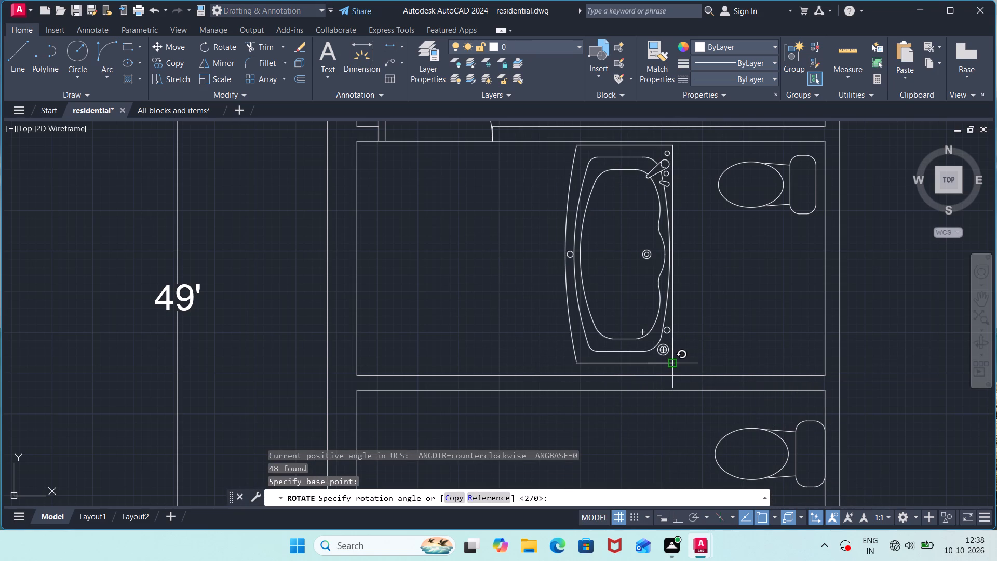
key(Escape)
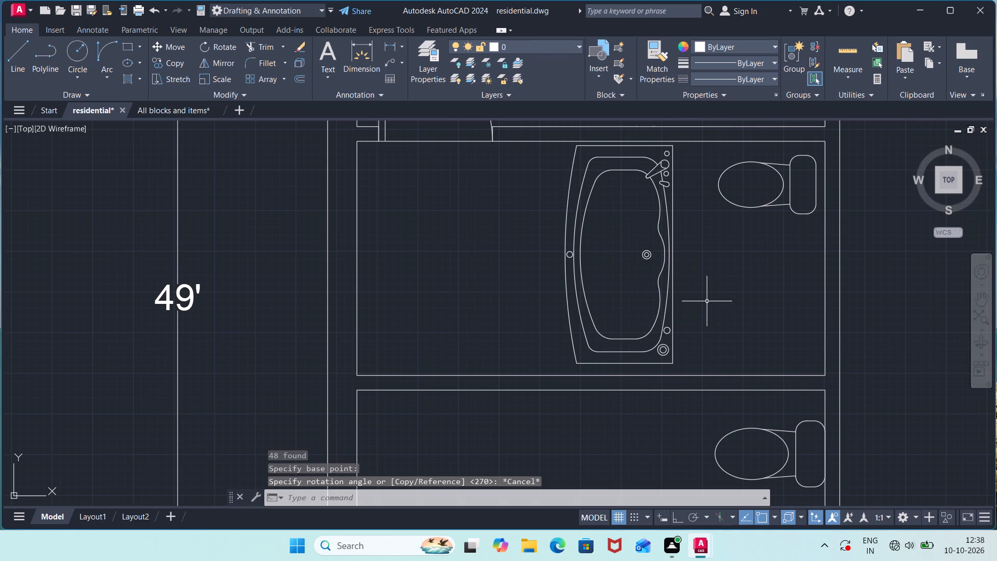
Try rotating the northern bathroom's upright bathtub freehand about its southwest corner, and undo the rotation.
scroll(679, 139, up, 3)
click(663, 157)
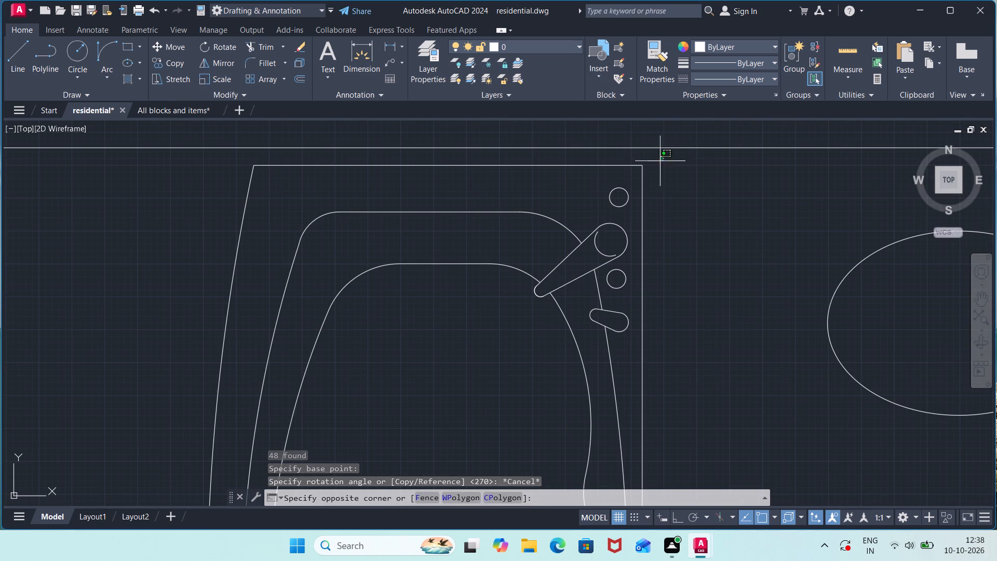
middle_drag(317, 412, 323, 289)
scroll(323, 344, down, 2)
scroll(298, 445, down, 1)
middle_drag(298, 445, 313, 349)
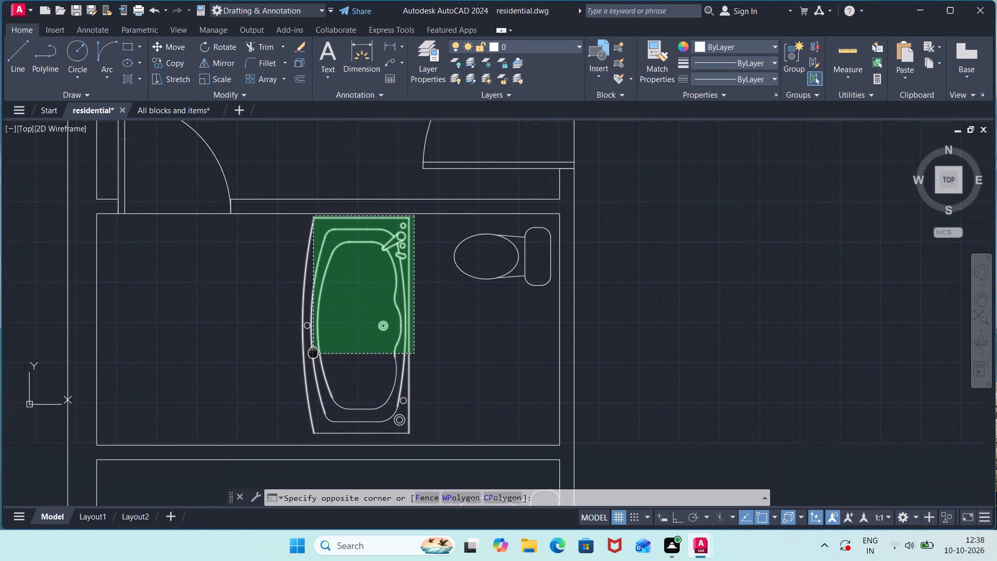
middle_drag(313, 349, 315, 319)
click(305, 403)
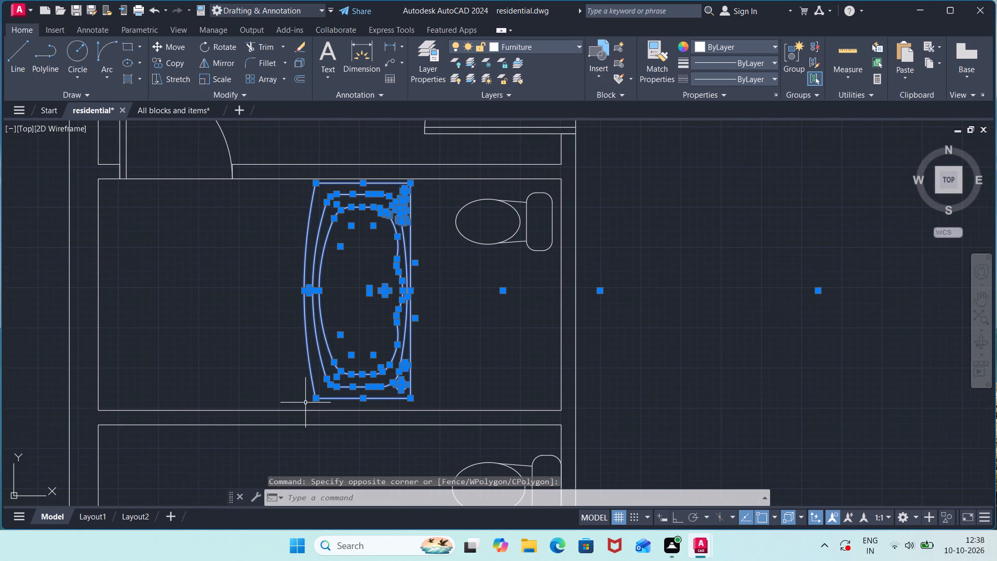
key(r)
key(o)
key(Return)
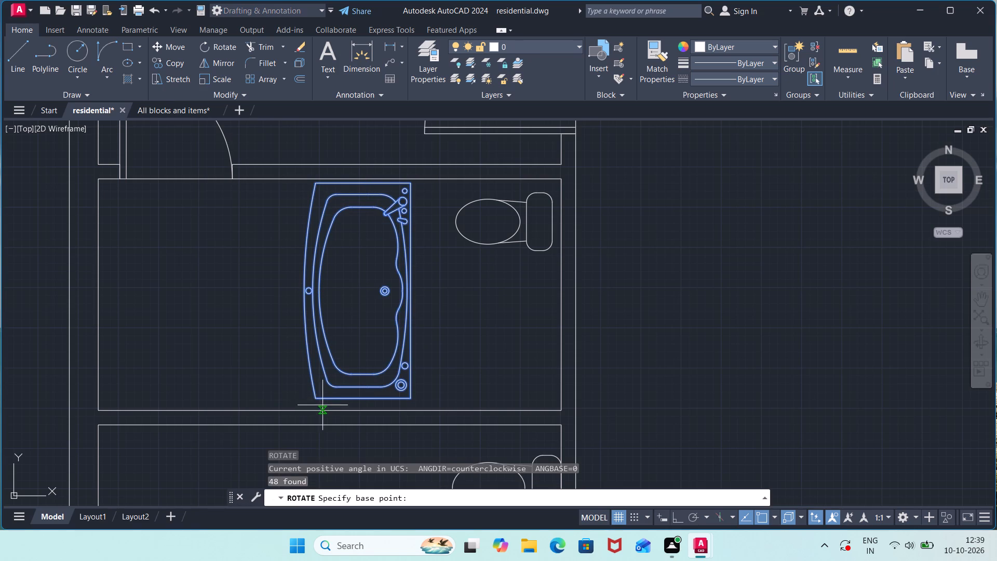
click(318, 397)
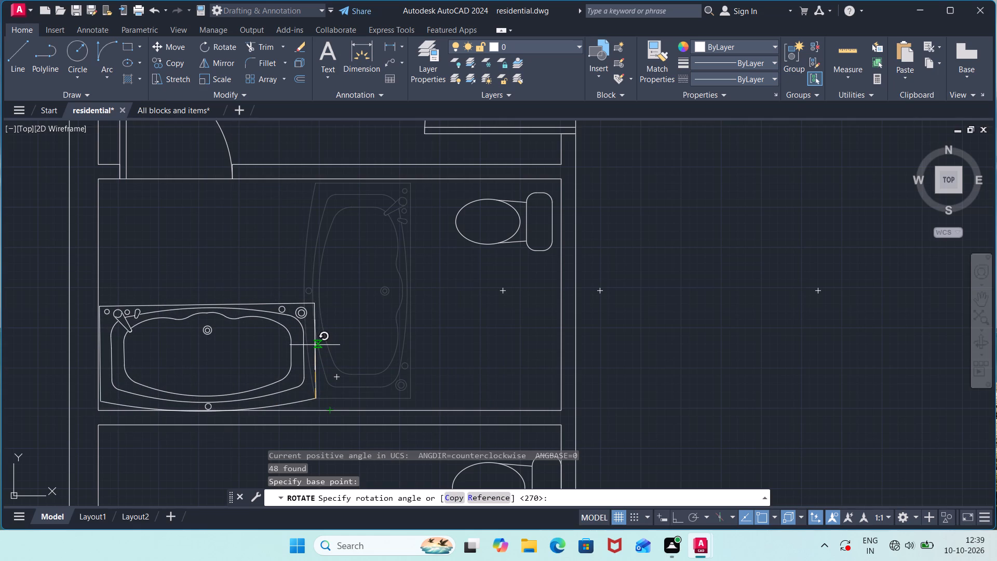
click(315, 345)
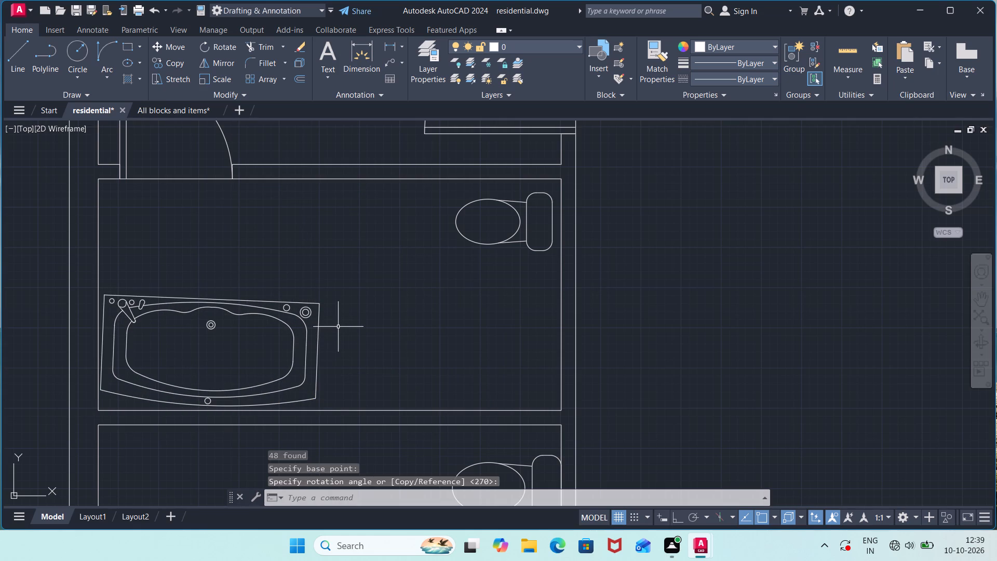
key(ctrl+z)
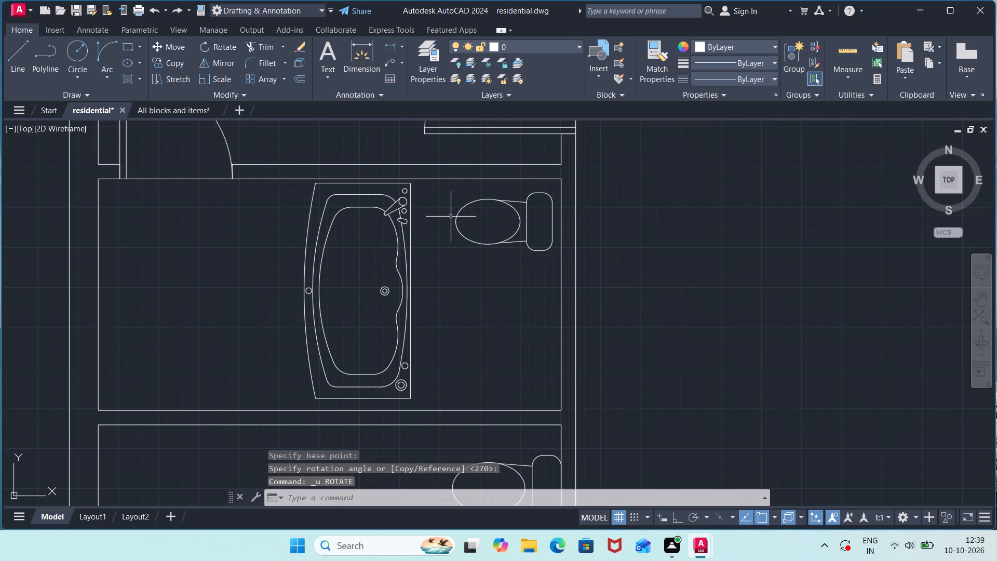
Rotate the whole bathtub a quarter turn clockwise about its northeast corner so that its faucet side faces south.
scroll(424, 186, up, 1)
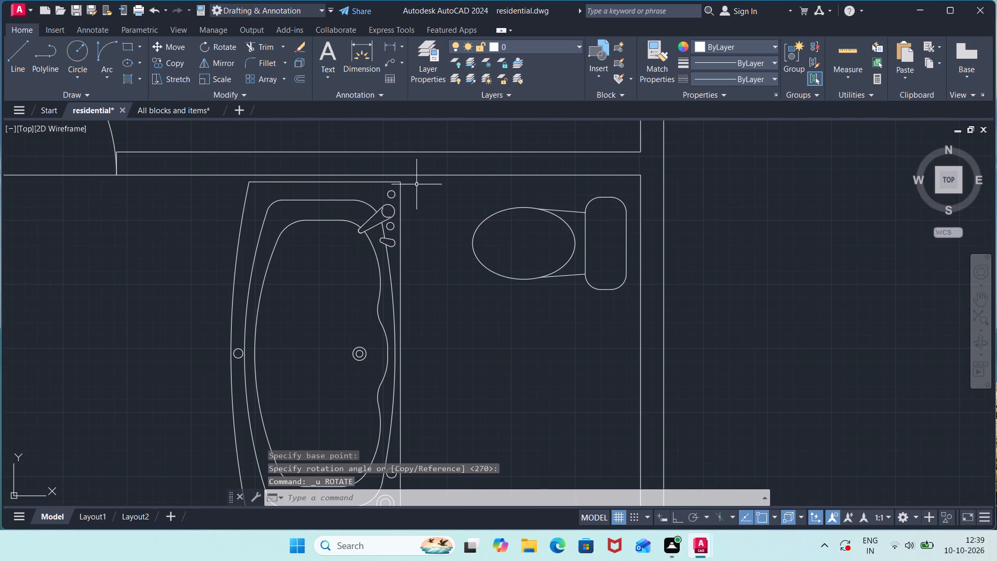
click(414, 180)
middle_drag(303, 421, 305, 297)
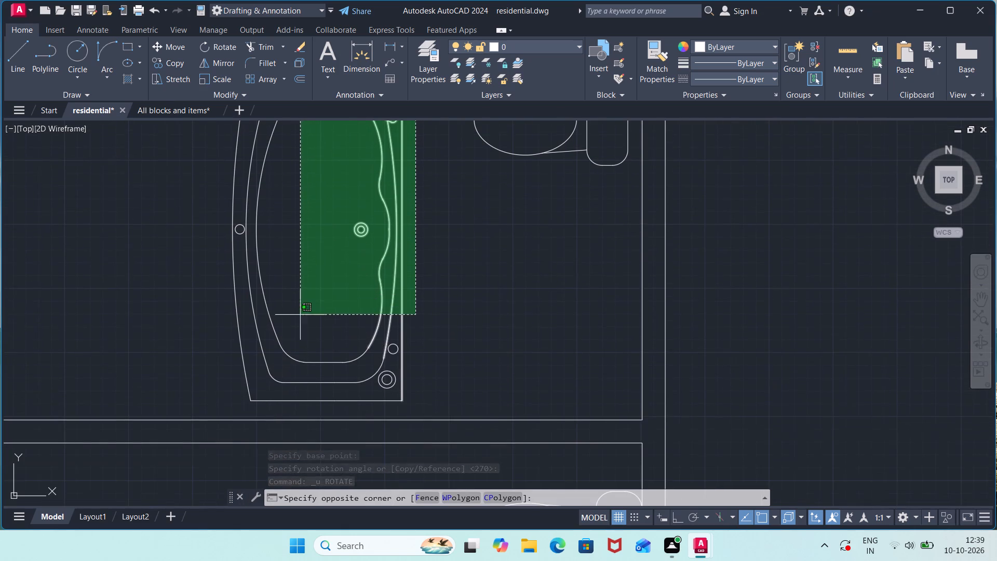
click(224, 406)
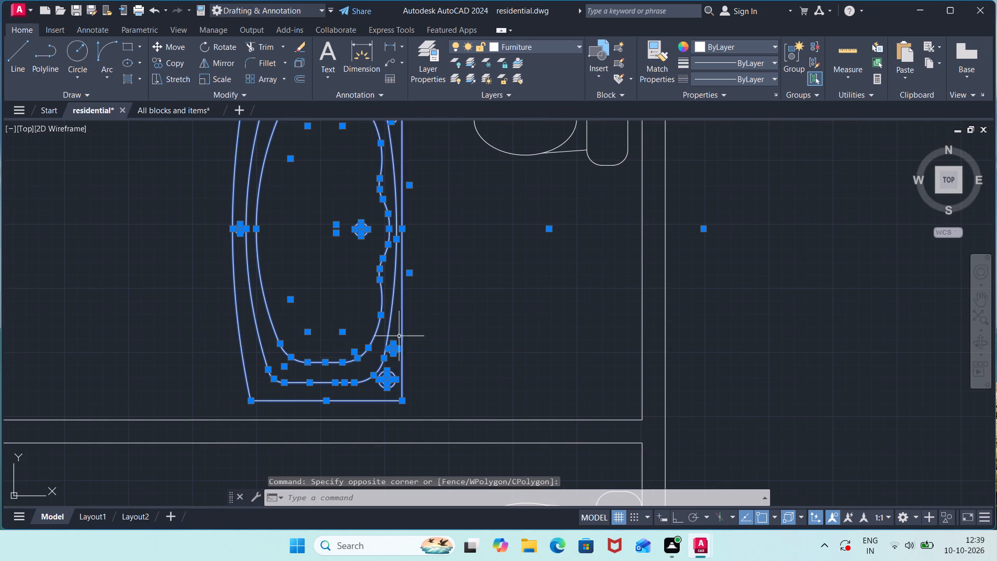
scroll(464, 314, down, 2)
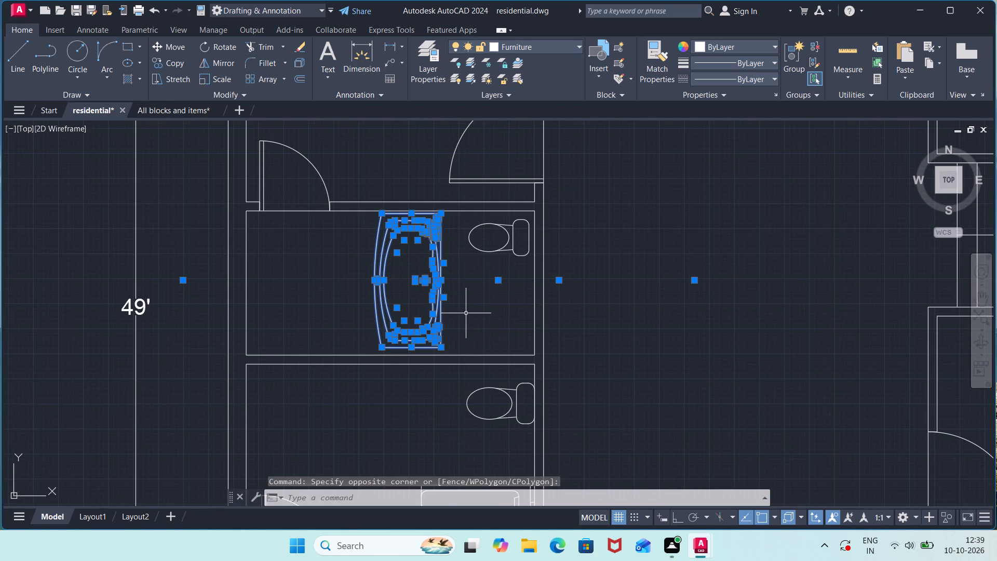
key(r)
key(o)
key(Return)
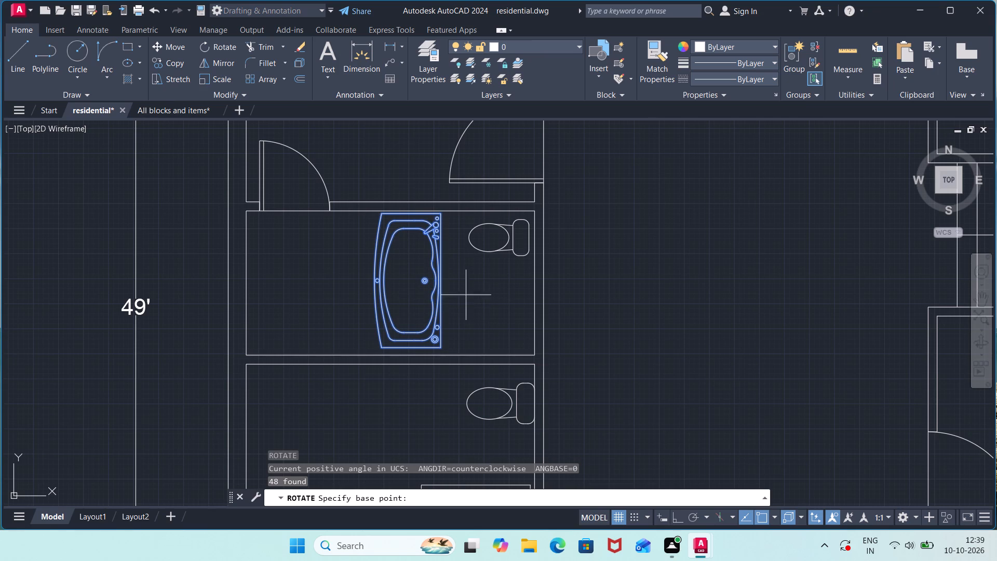
click(440, 211)
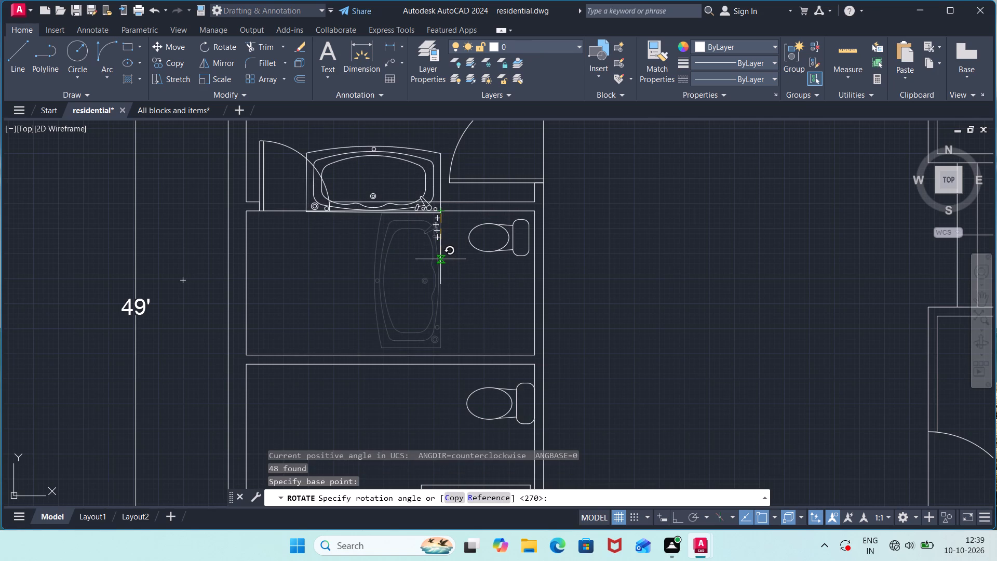
click(440, 259)
Select the rotated bathtub's east and west sides, curved north rims, western corner arcs and small north circle, leaving out the overlapping door arc.
middle_drag(434, 193, 424, 263)
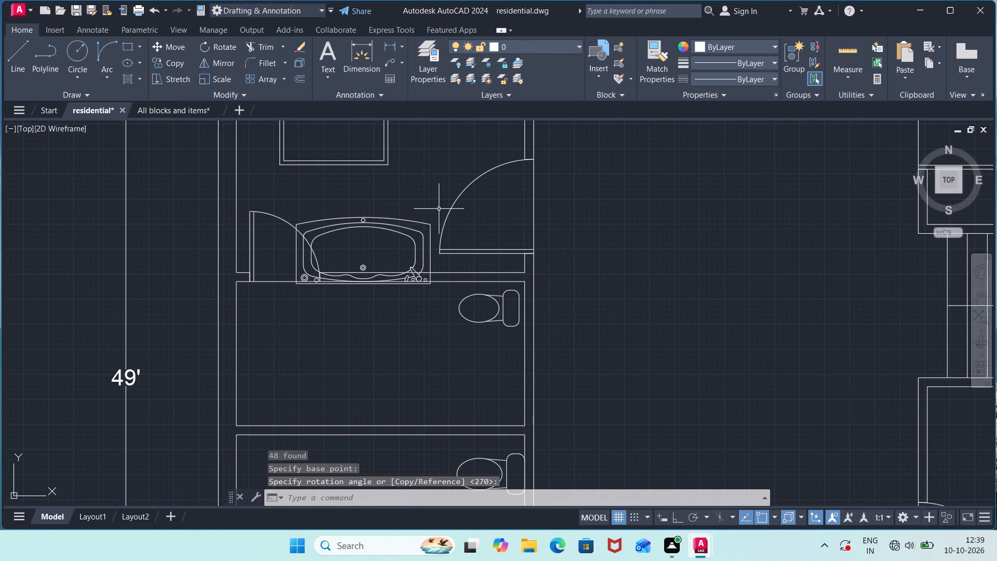
click(436, 212)
click(367, 268)
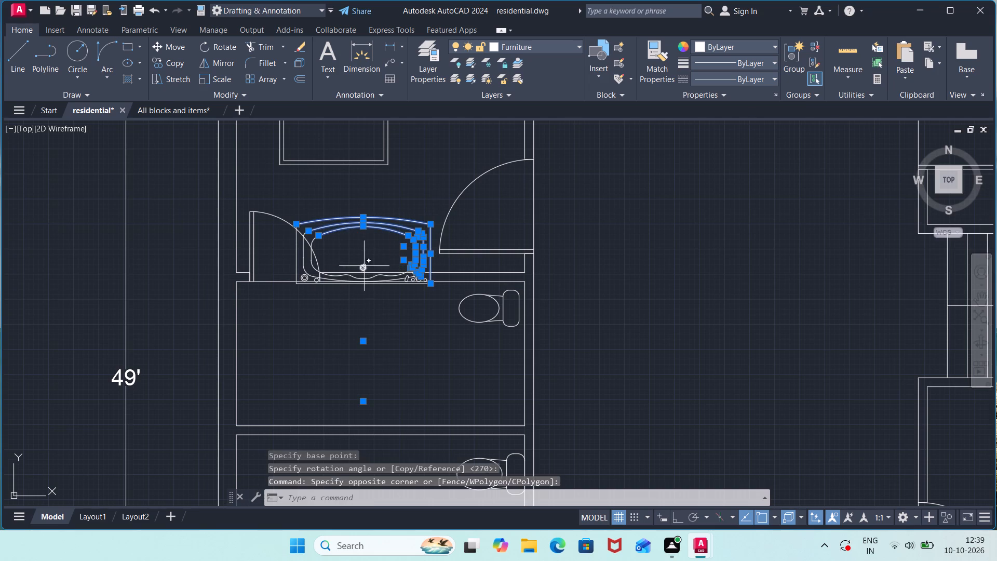
scroll(332, 254, up, 2)
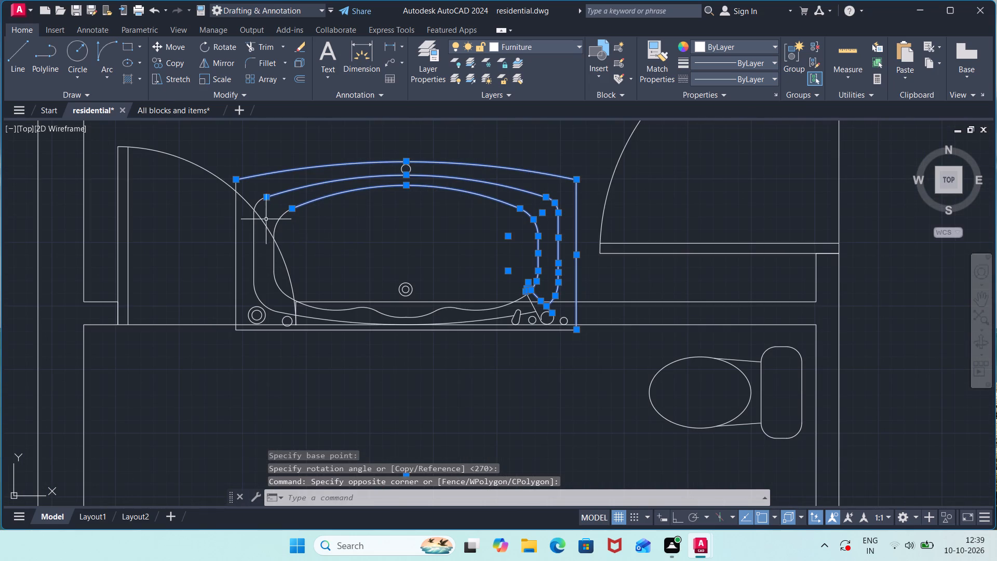
click(222, 225)
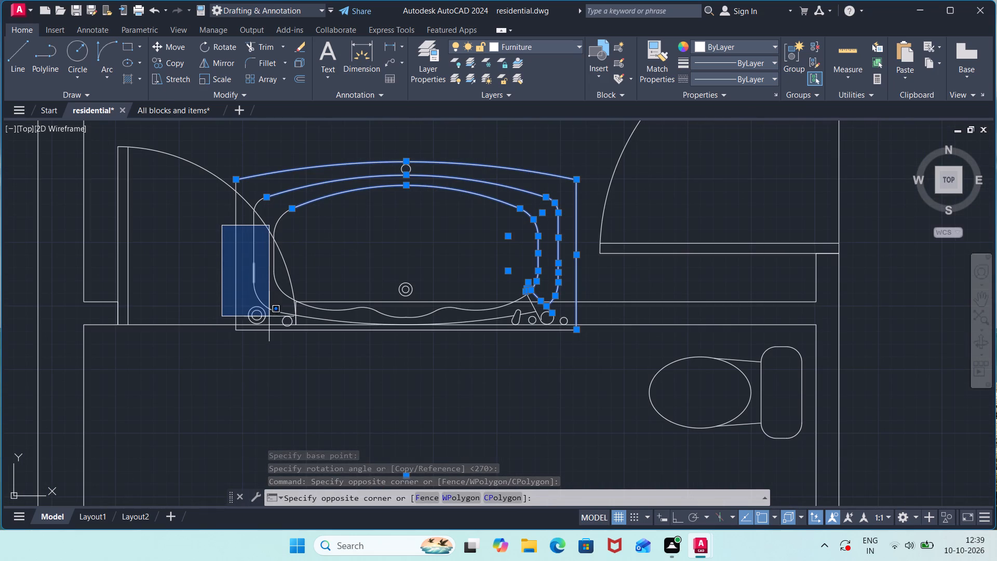
click(269, 321)
scroll(277, 309, up, 2)
click(280, 298)
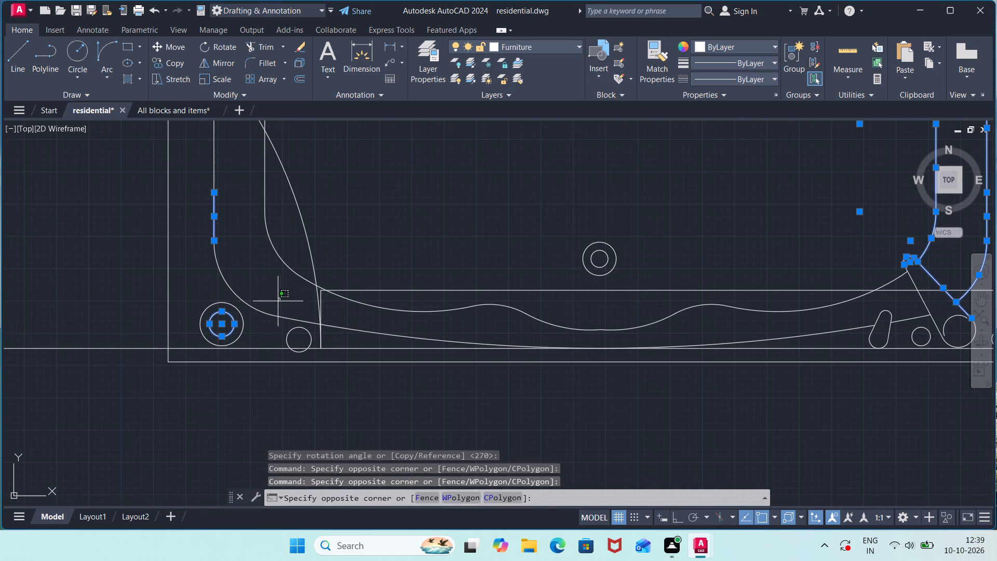
click(264, 333)
click(290, 256)
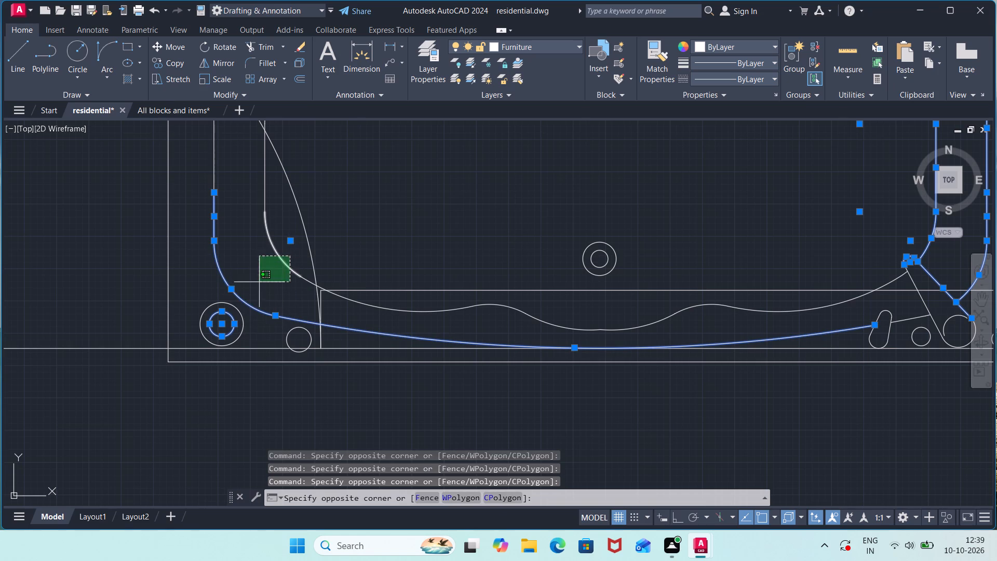
click(255, 284)
click(272, 183)
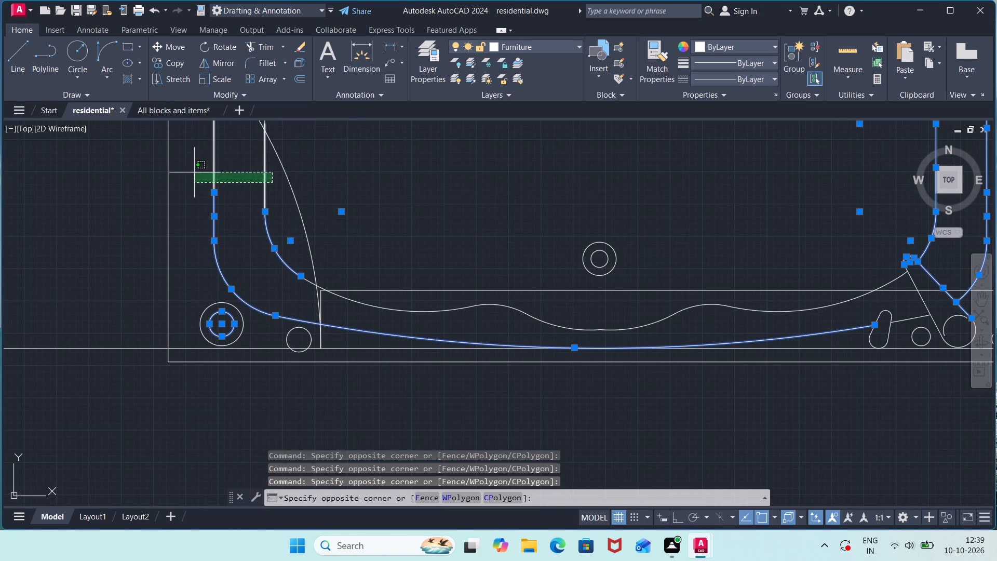
click(156, 173)
scroll(206, 252, down, 1)
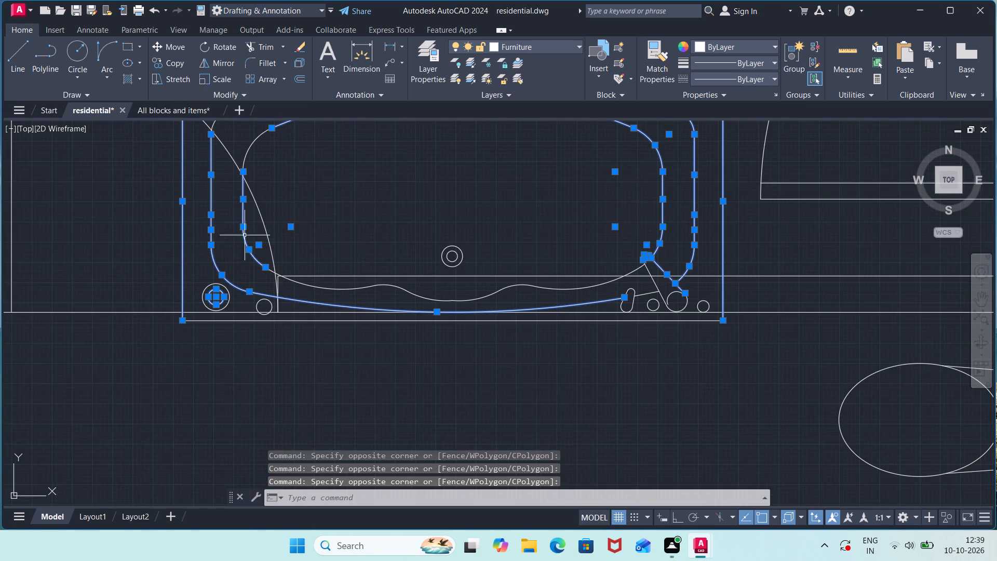
middle_drag(308, 192, 316, 298)
click(282, 259)
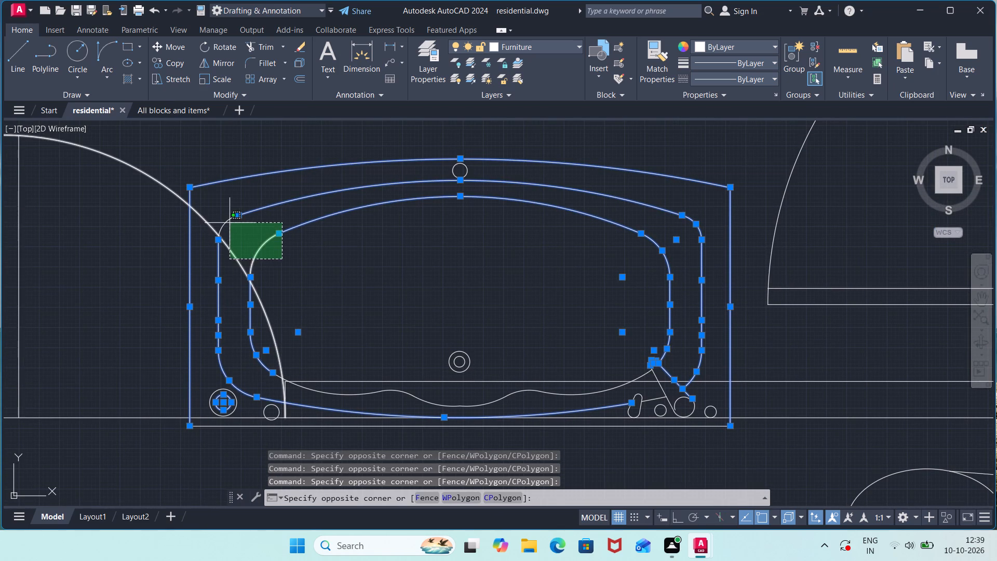
click(251, 251)
click(240, 224)
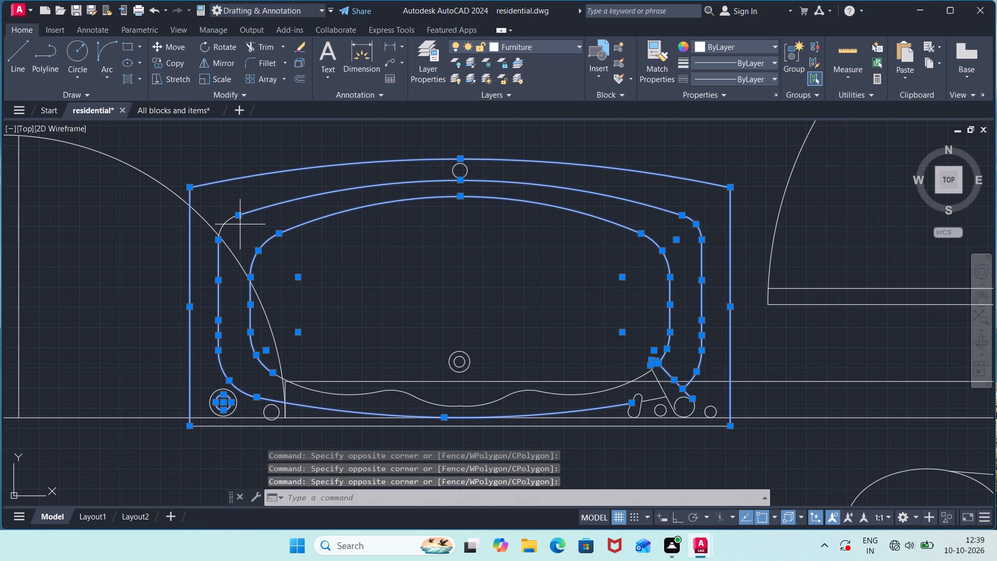
click(221, 217)
click(474, 161)
click(485, 172)
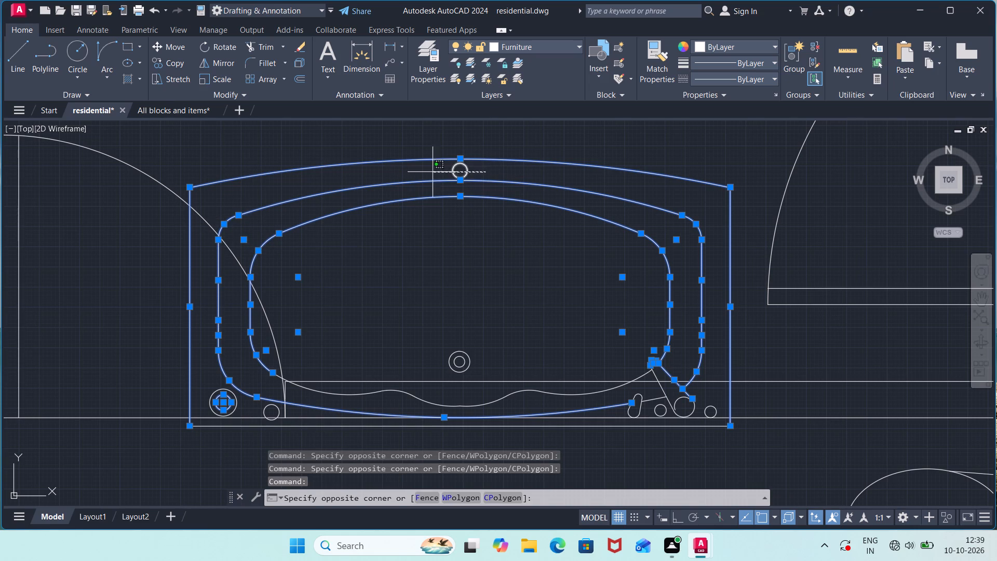
click(416, 173)
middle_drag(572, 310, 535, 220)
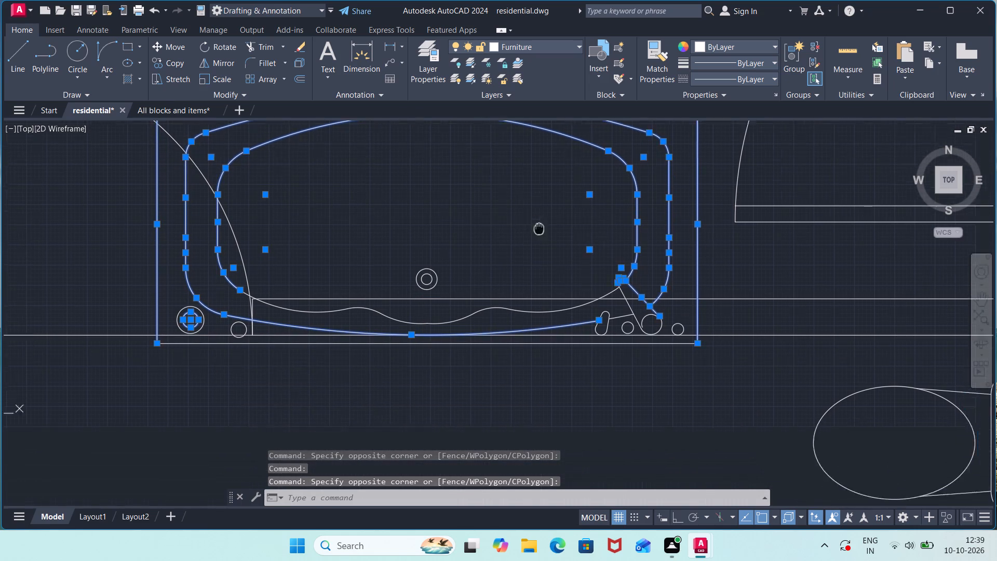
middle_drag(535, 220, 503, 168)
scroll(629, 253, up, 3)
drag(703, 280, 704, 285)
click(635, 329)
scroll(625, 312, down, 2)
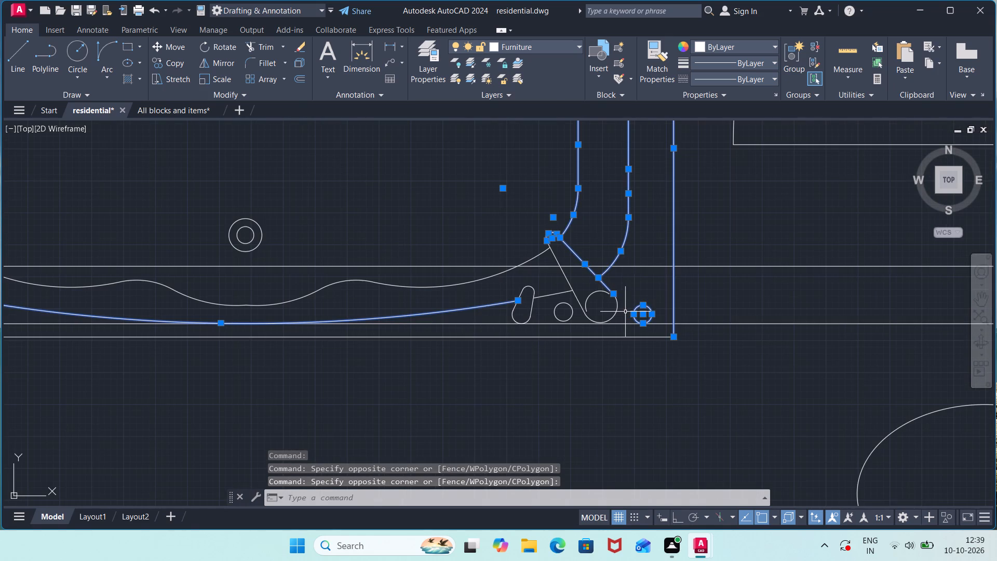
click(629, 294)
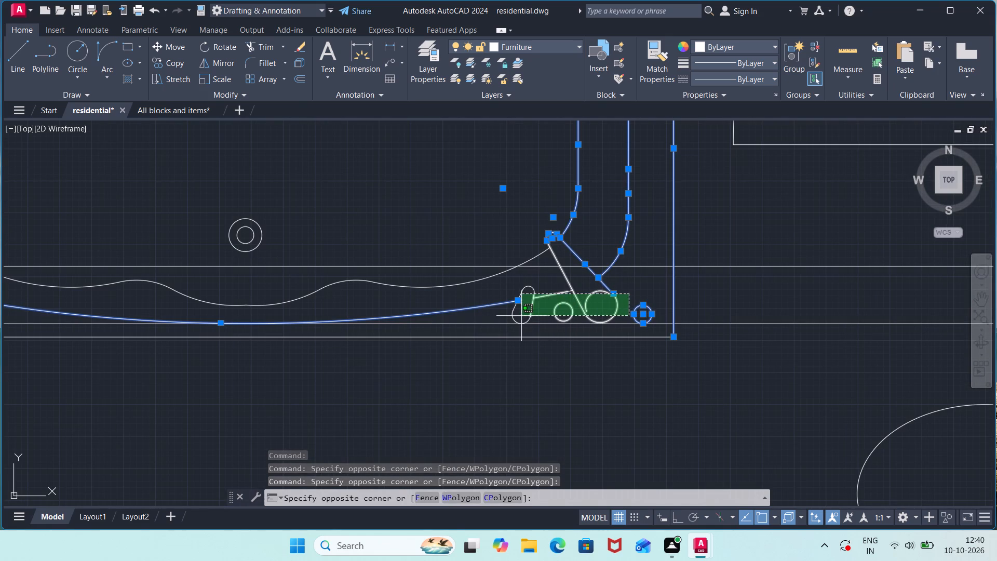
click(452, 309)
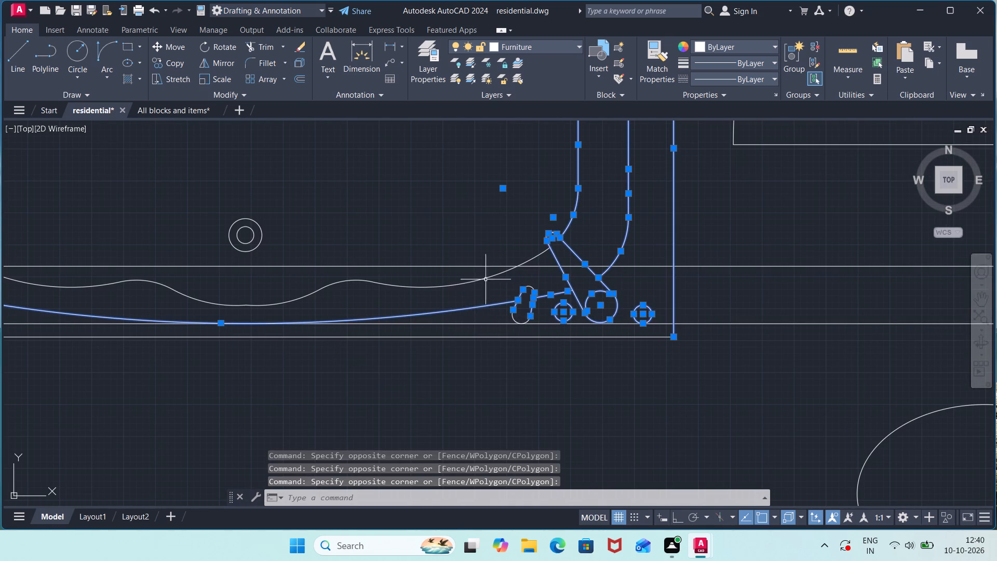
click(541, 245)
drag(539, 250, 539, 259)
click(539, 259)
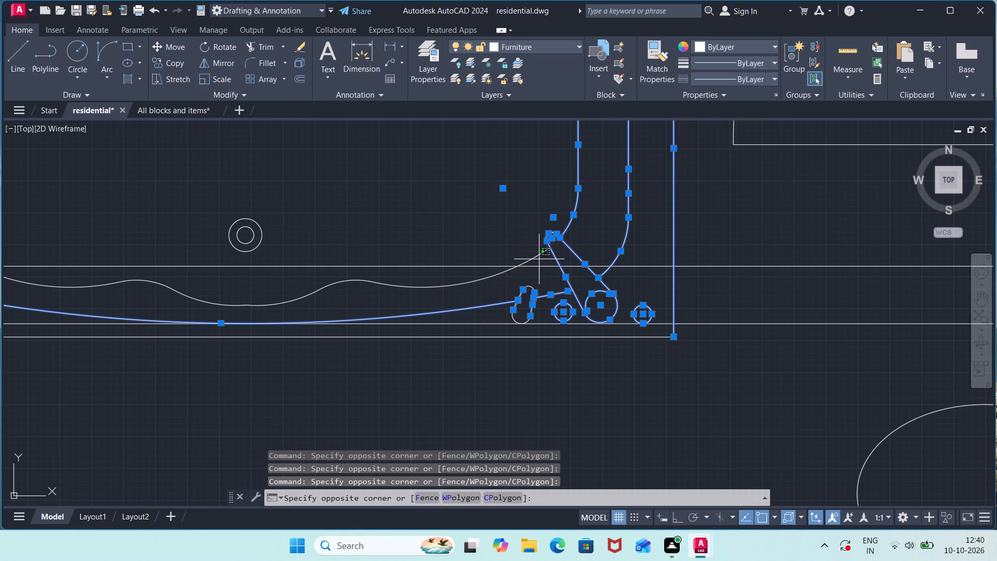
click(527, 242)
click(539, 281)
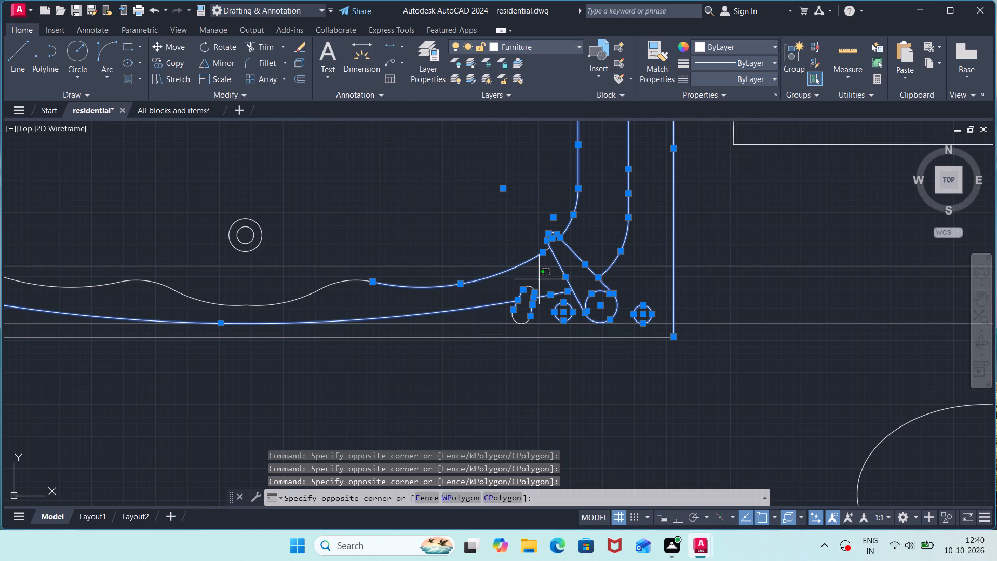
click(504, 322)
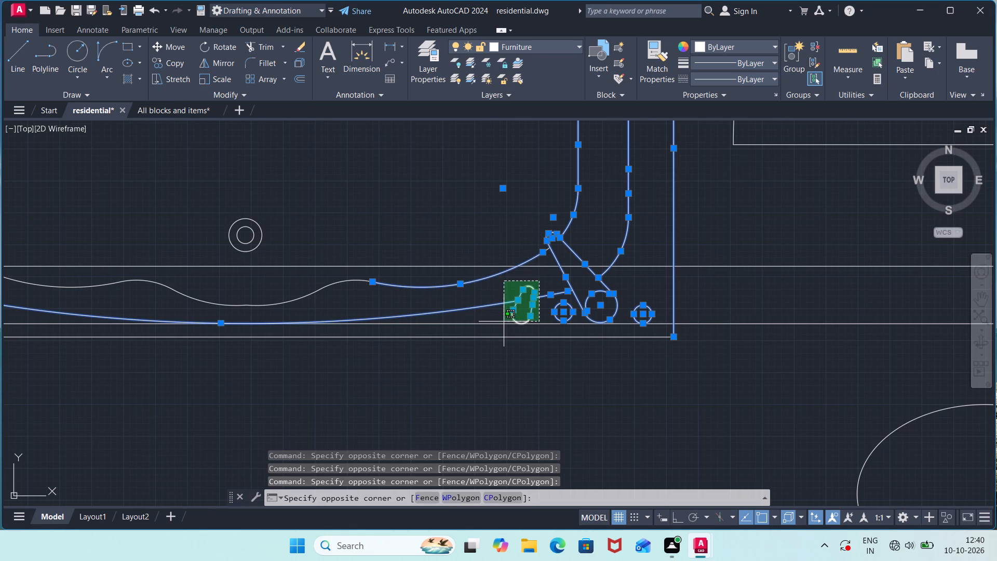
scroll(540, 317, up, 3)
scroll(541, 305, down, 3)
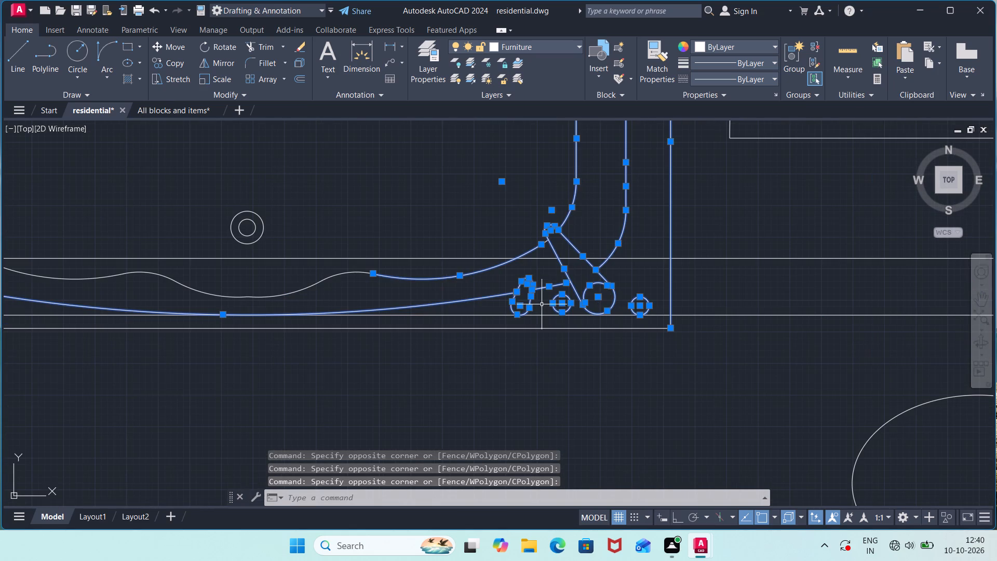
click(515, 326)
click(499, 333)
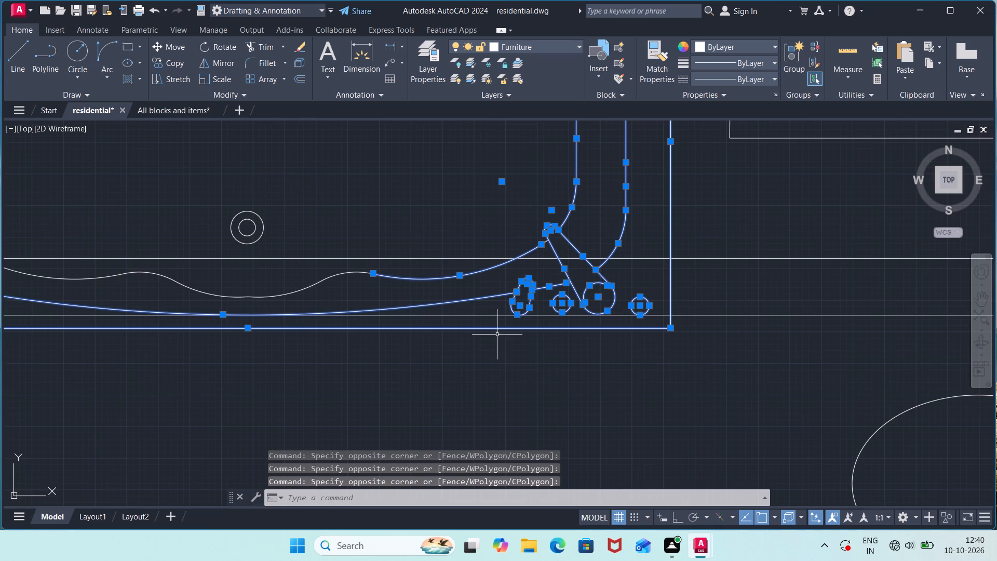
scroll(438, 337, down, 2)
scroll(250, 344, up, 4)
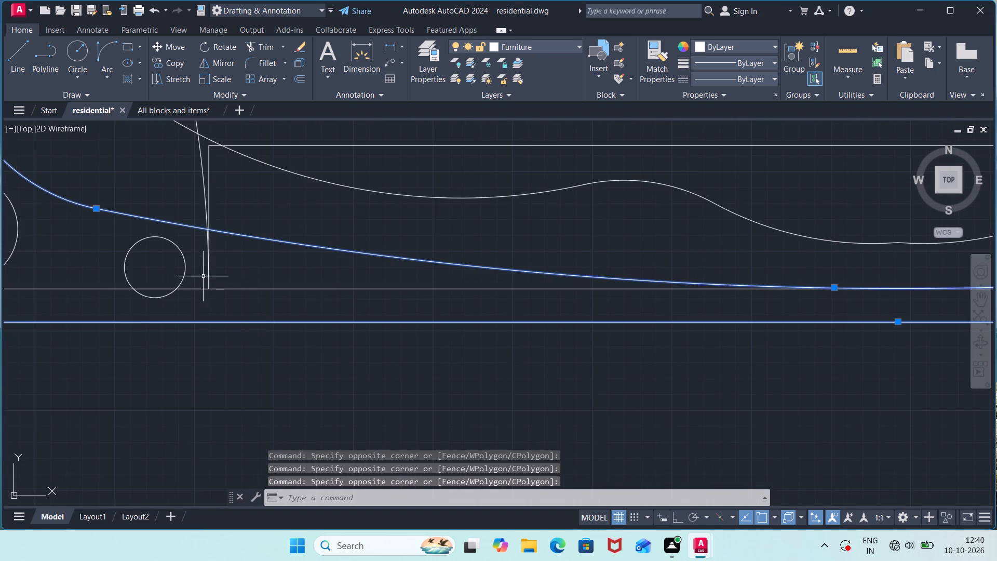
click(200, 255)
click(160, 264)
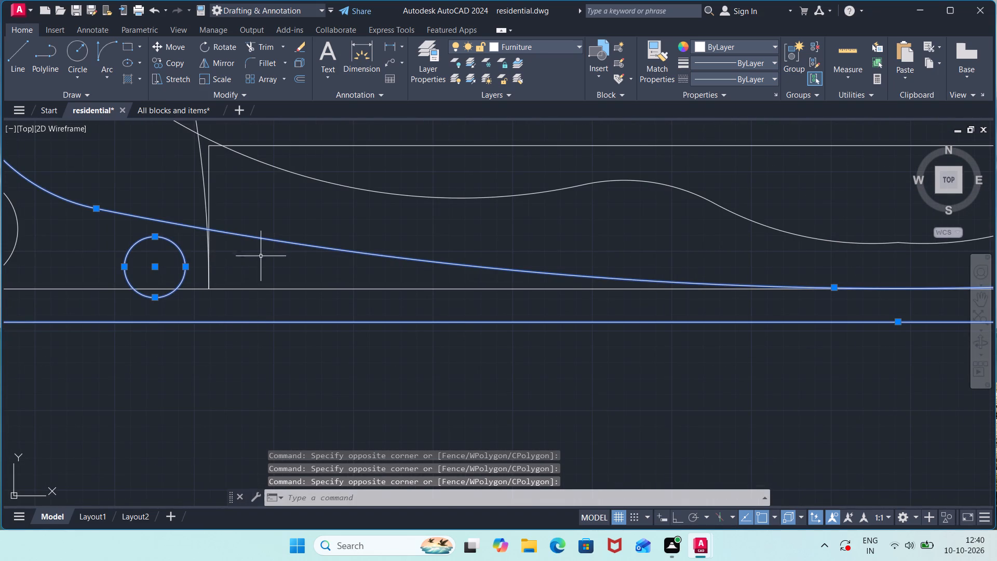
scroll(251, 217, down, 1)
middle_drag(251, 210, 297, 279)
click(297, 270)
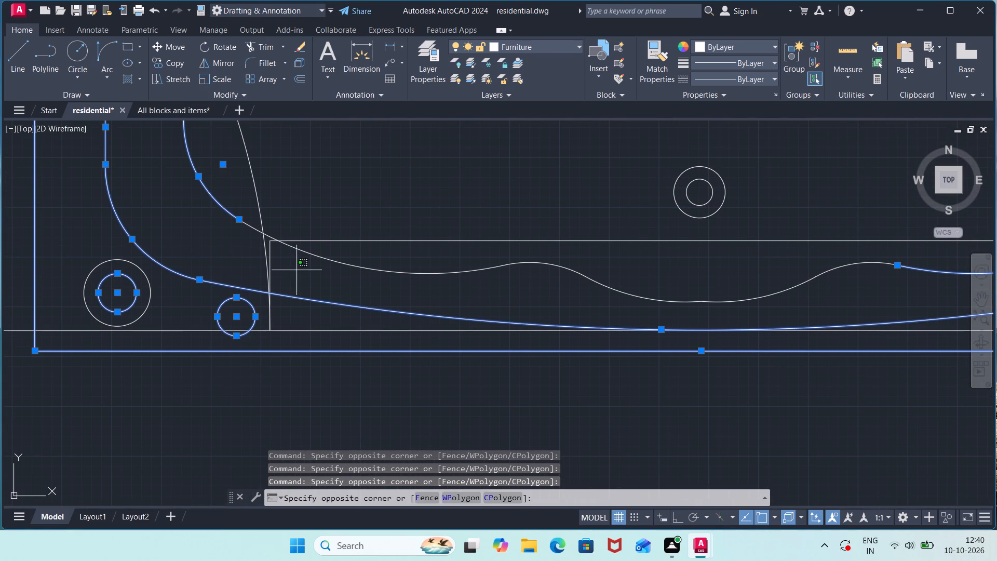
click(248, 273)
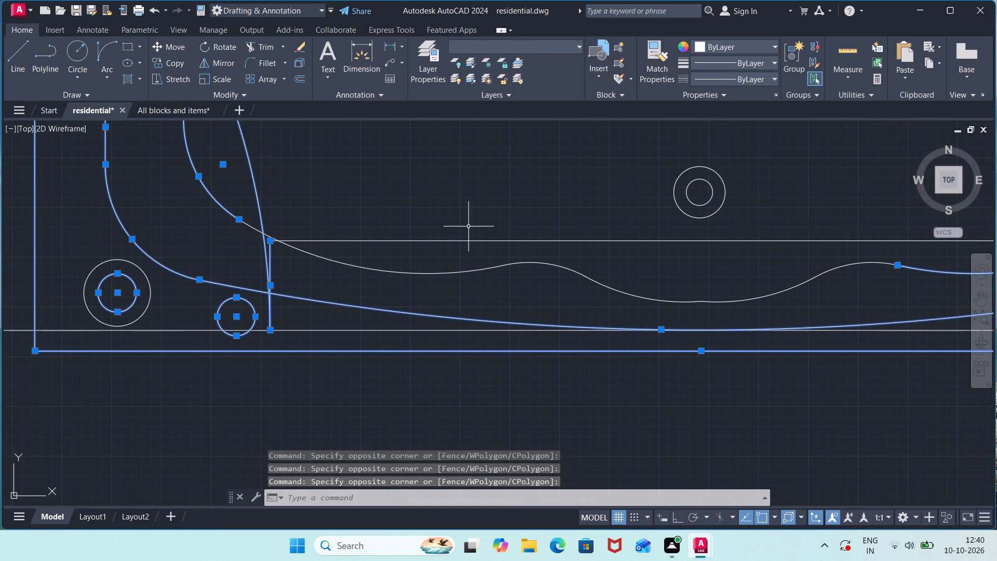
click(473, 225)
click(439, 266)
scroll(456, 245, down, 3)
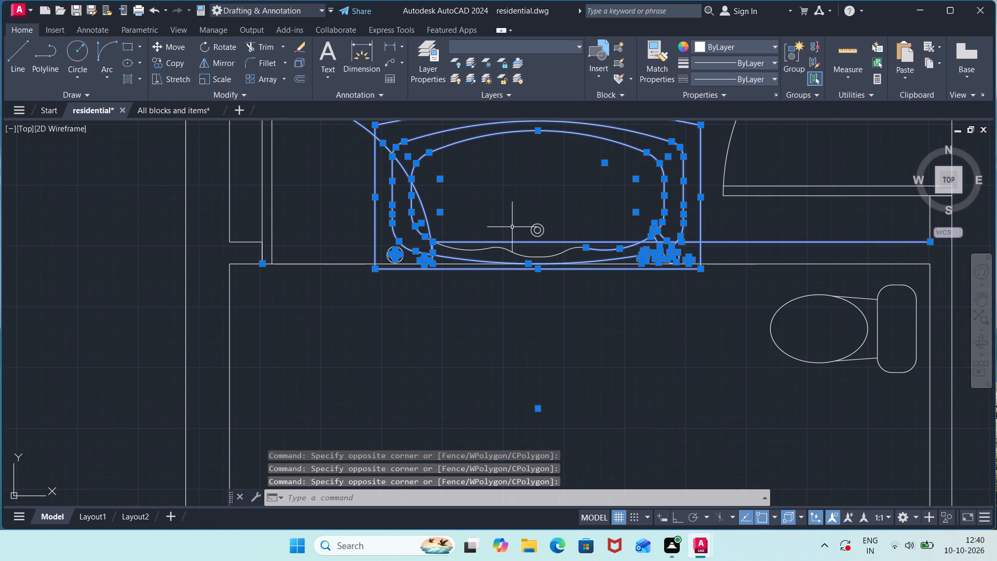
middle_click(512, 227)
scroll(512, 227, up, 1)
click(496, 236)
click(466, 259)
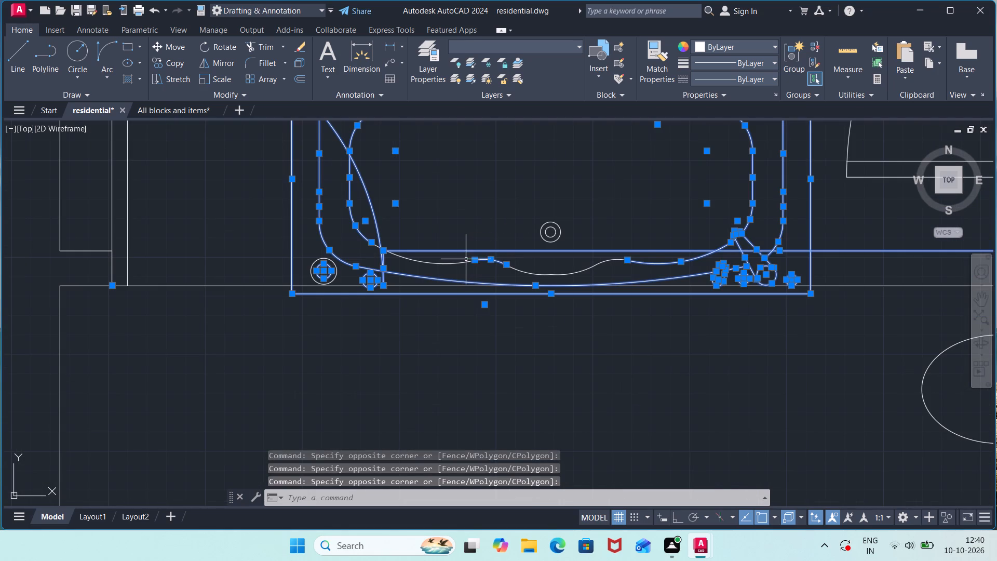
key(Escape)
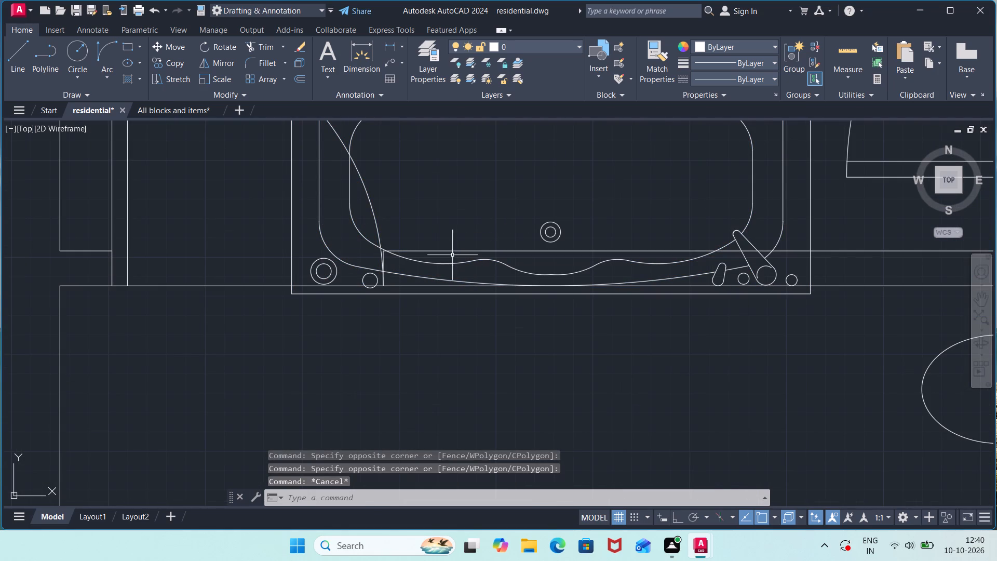
Select the bathtub's south rim curves, faucet spout, southeast corner arcs and east outer edge, leaving out the overlapping wall lines.
click(437, 257)
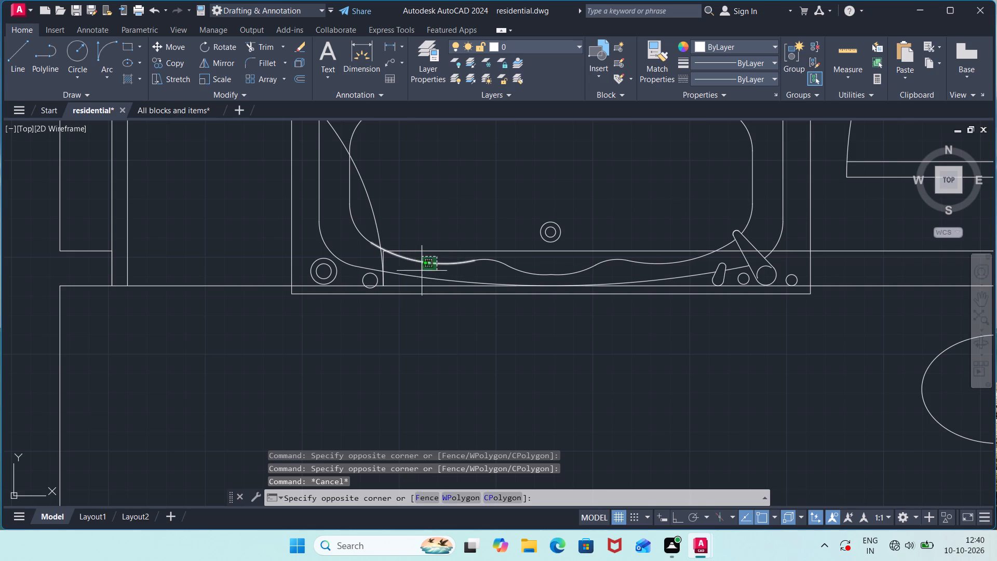
click(409, 278)
click(539, 266)
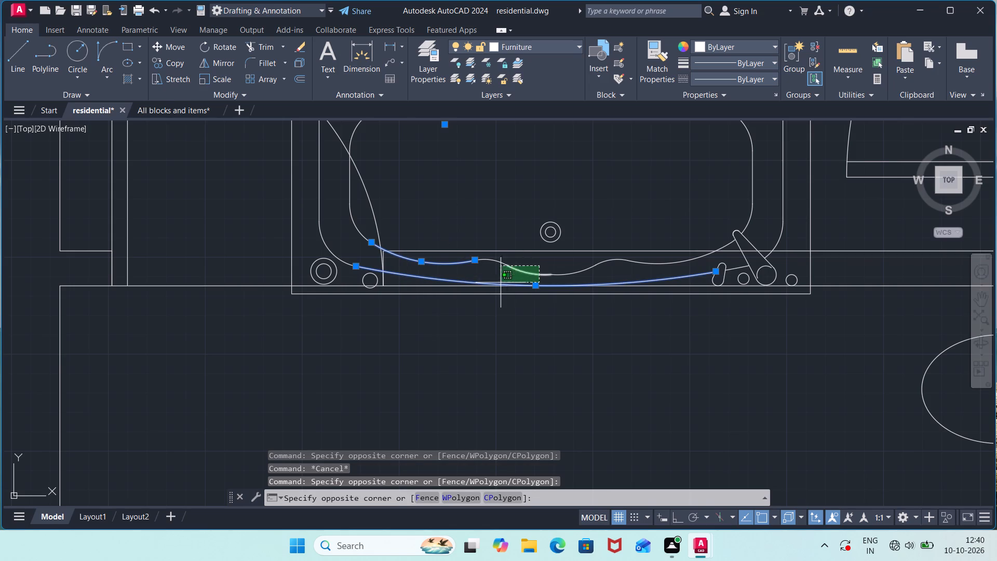
click(500, 283)
click(662, 257)
click(575, 277)
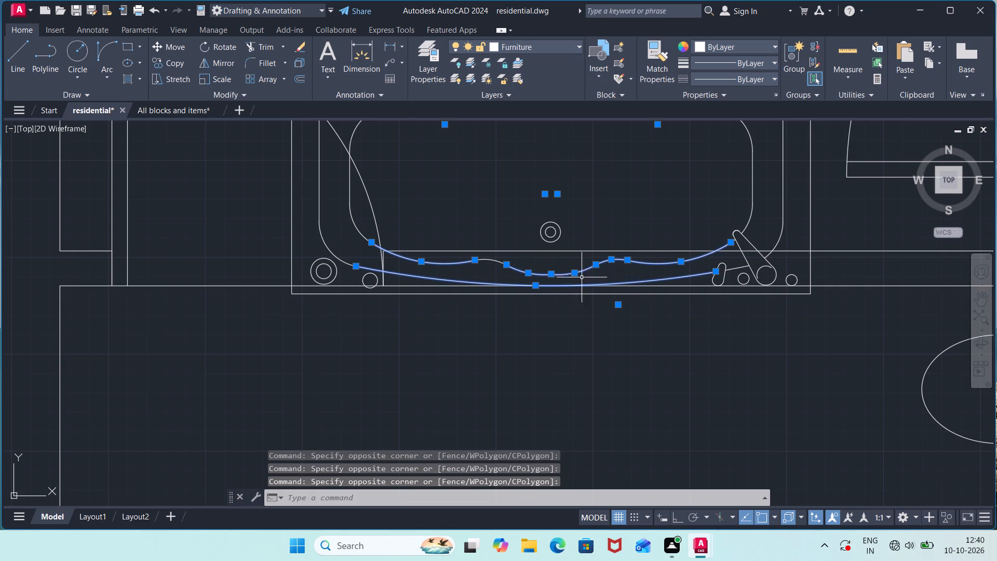
click(766, 230)
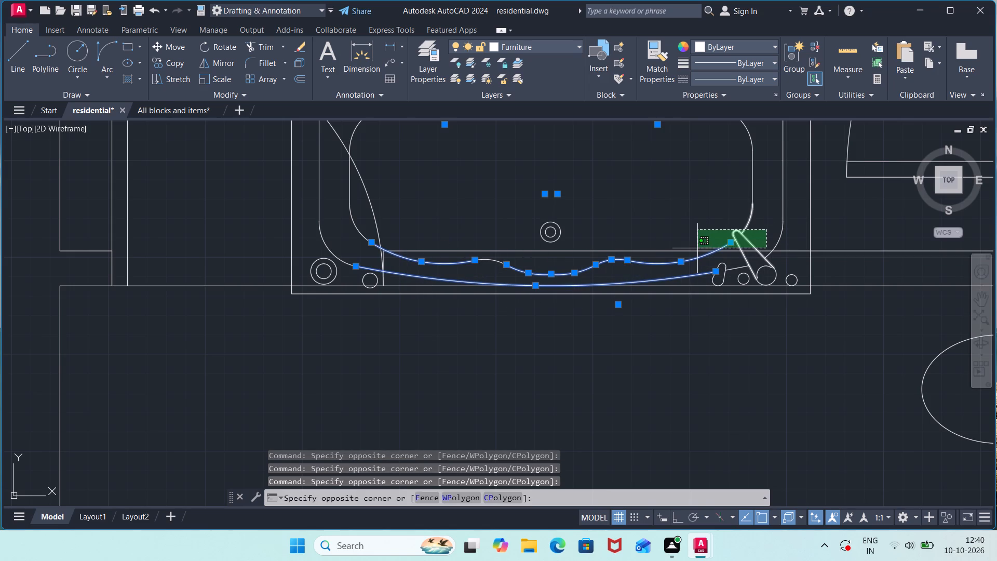
click(698, 243)
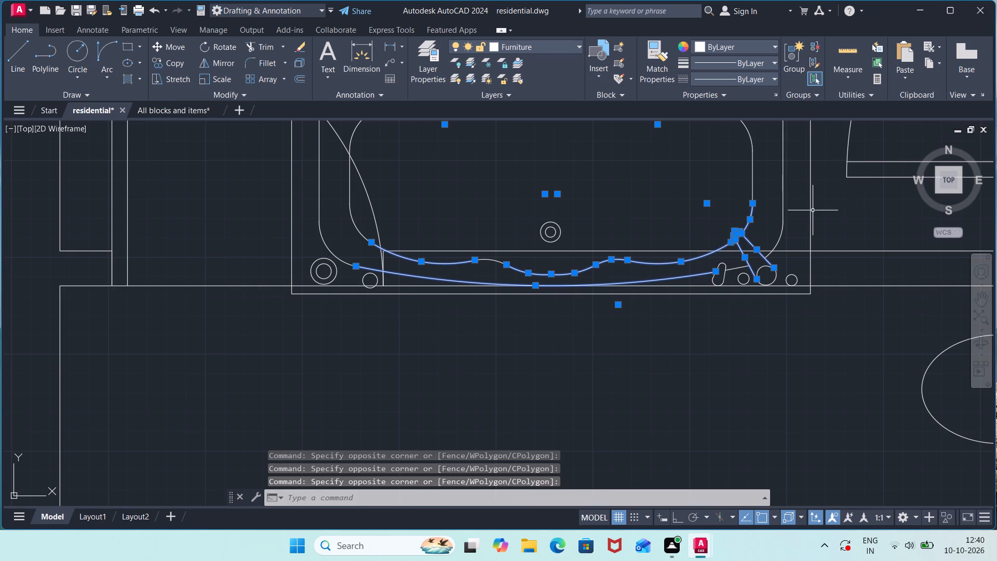
click(814, 208)
click(725, 224)
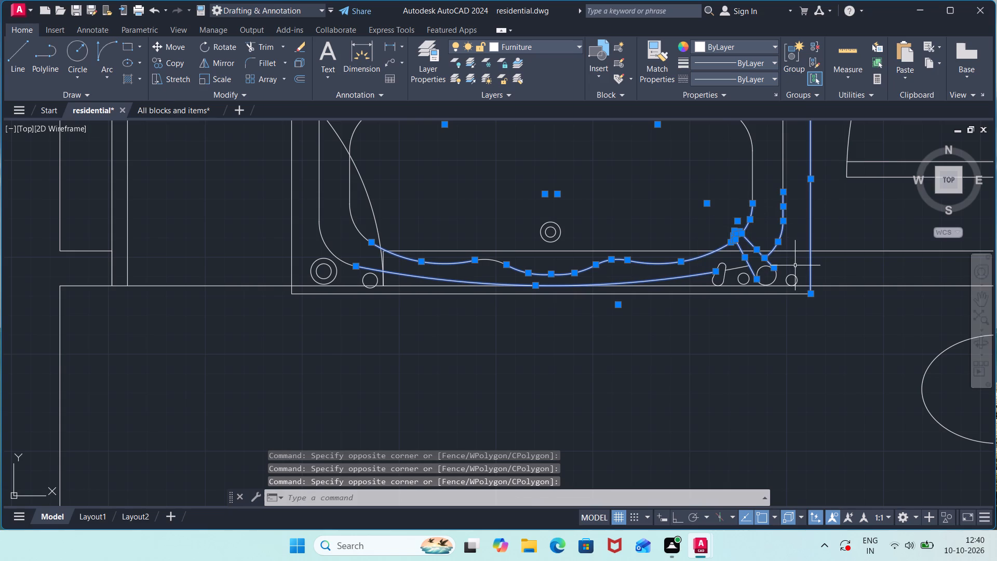
Add the faucet's round base, its flanking small circles, the slanted handle with its connecting line, and the bathtub's straight south edge to the selection.
click(798, 268)
click(780, 278)
drag(779, 269, 765, 273)
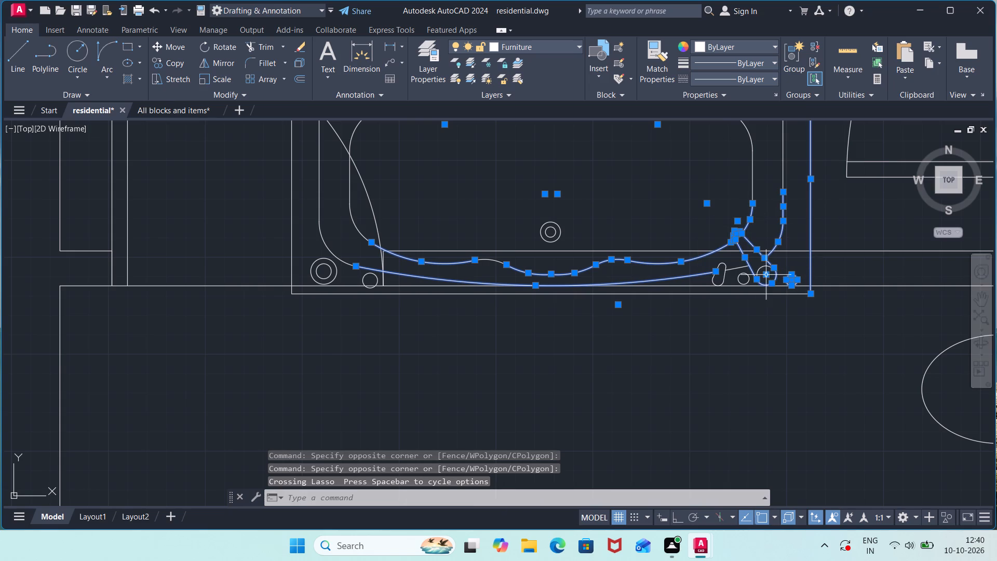
click(765, 267)
click(749, 276)
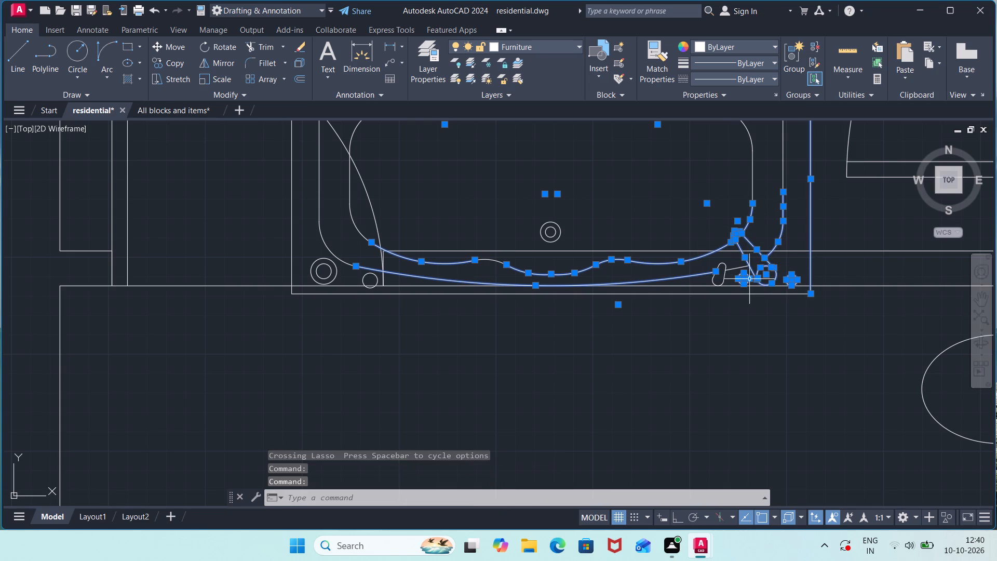
click(723, 275)
scroll(721, 265, up, 2)
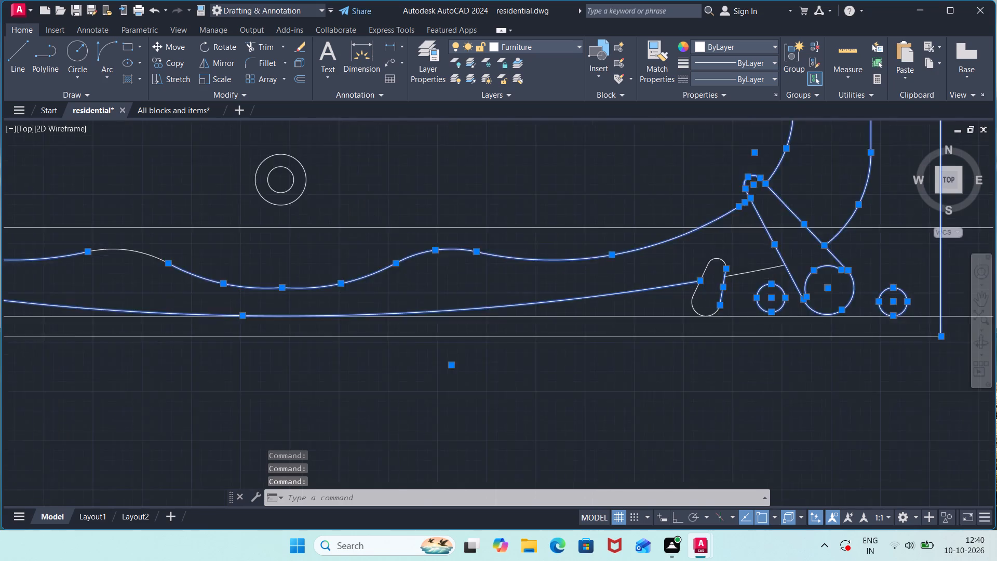
scroll(721, 265, up, 2)
click(737, 244)
click(623, 344)
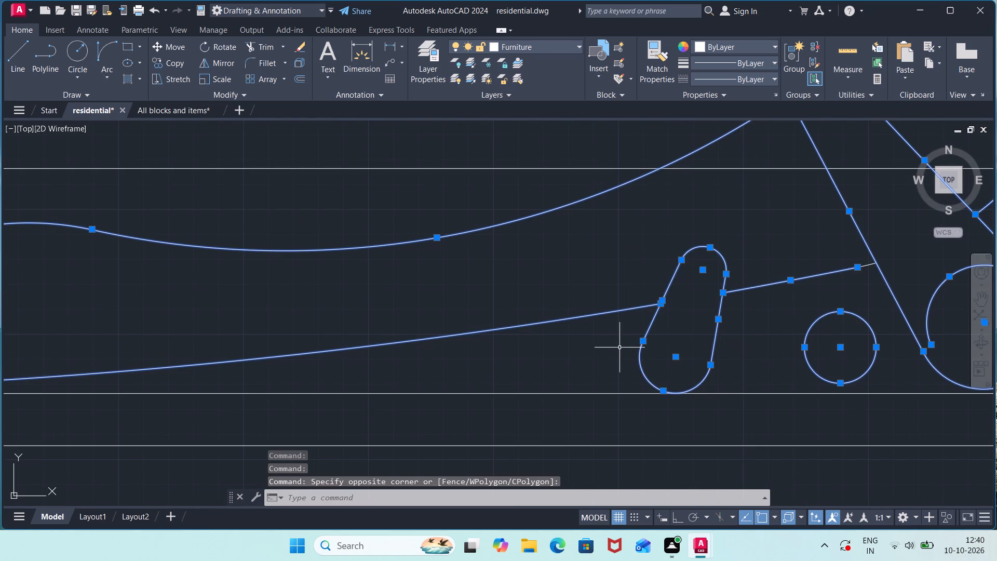
scroll(763, 285, down, 3)
click(733, 320)
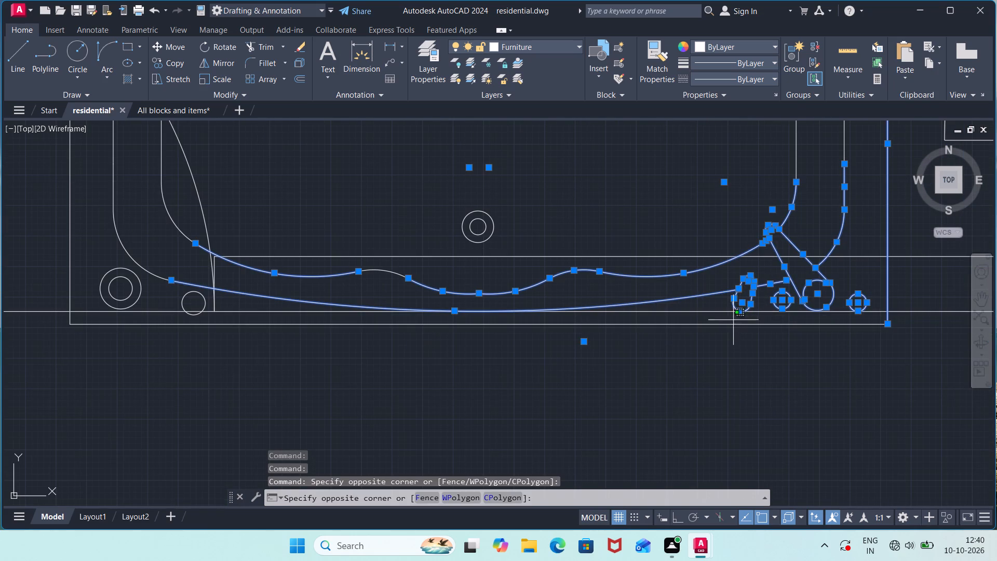
click(662, 342)
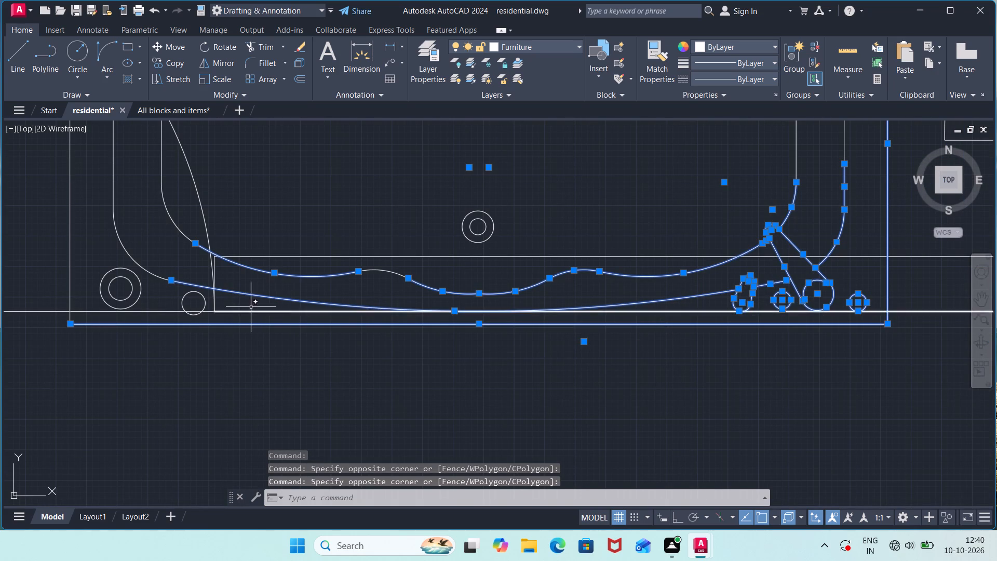
Add the bathtub's west outer edge, southwest corner arcs, double circle and neighbouring small circle to the selection, leaving out the door arc.
middle_drag(247, 301, 412, 287)
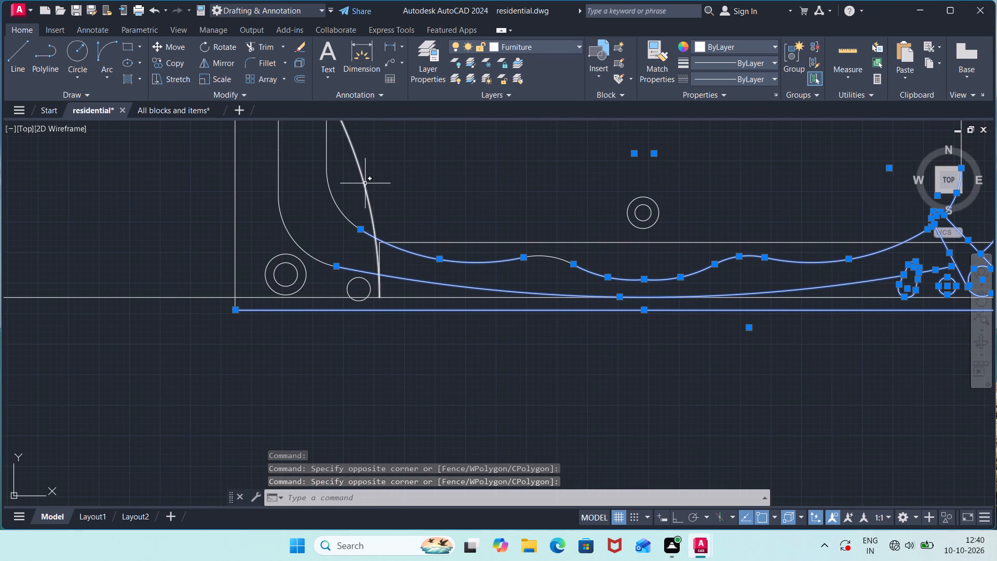
click(350, 183)
click(215, 236)
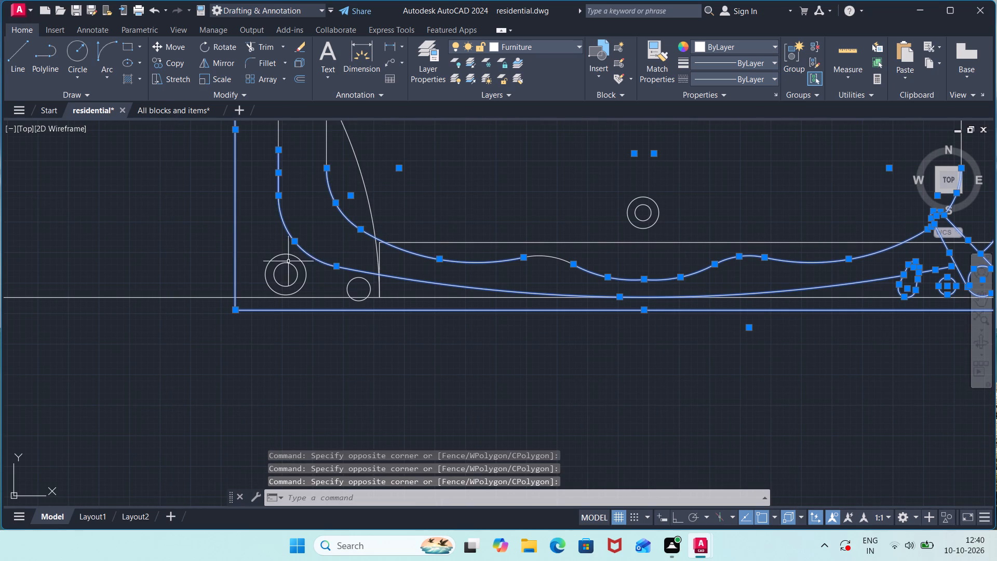
click(316, 273)
click(260, 283)
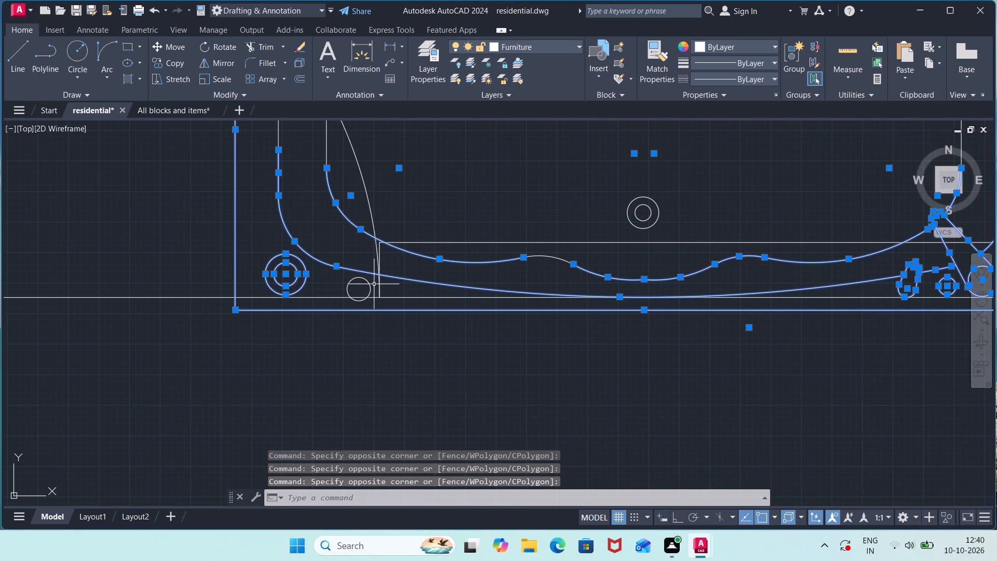
click(374, 284)
click(359, 287)
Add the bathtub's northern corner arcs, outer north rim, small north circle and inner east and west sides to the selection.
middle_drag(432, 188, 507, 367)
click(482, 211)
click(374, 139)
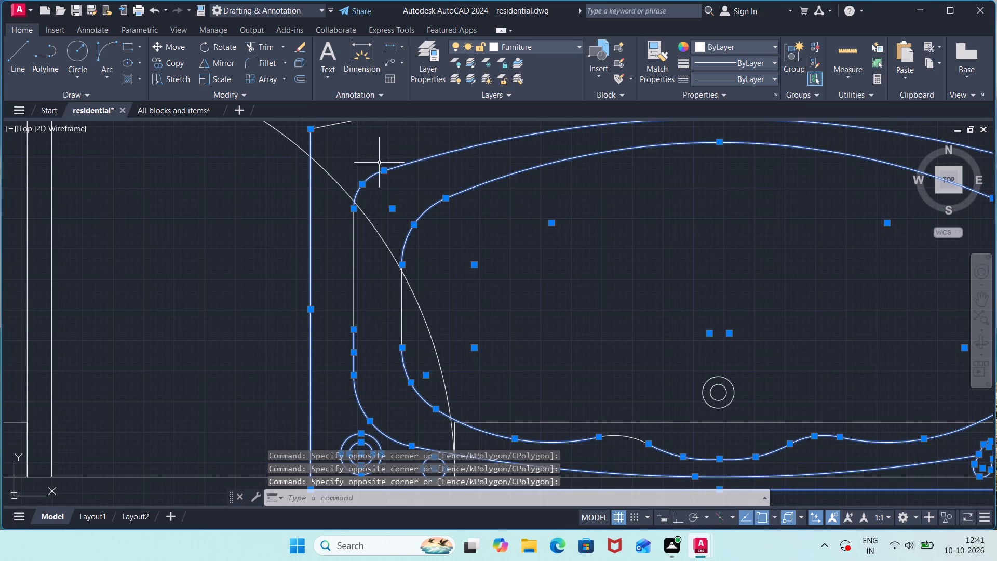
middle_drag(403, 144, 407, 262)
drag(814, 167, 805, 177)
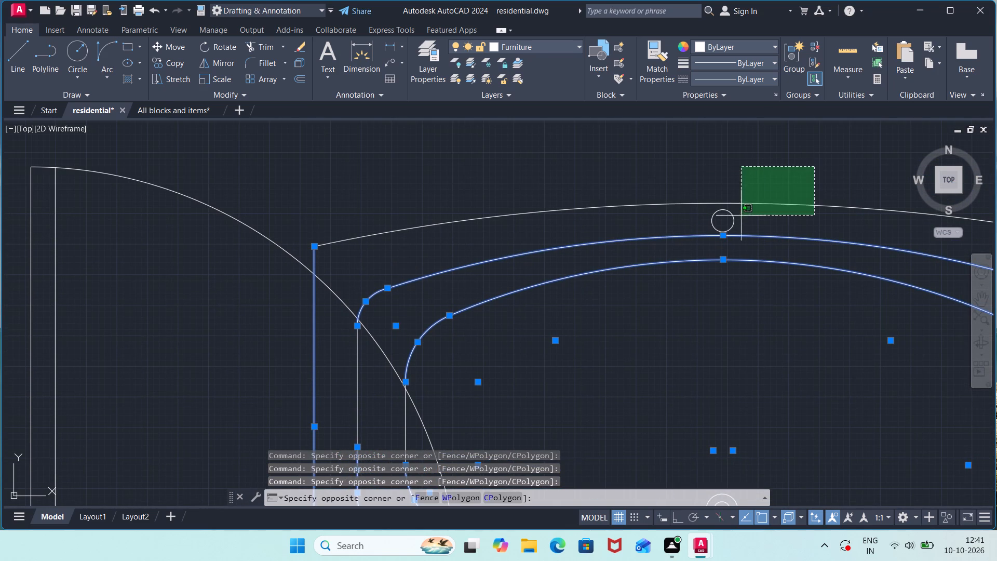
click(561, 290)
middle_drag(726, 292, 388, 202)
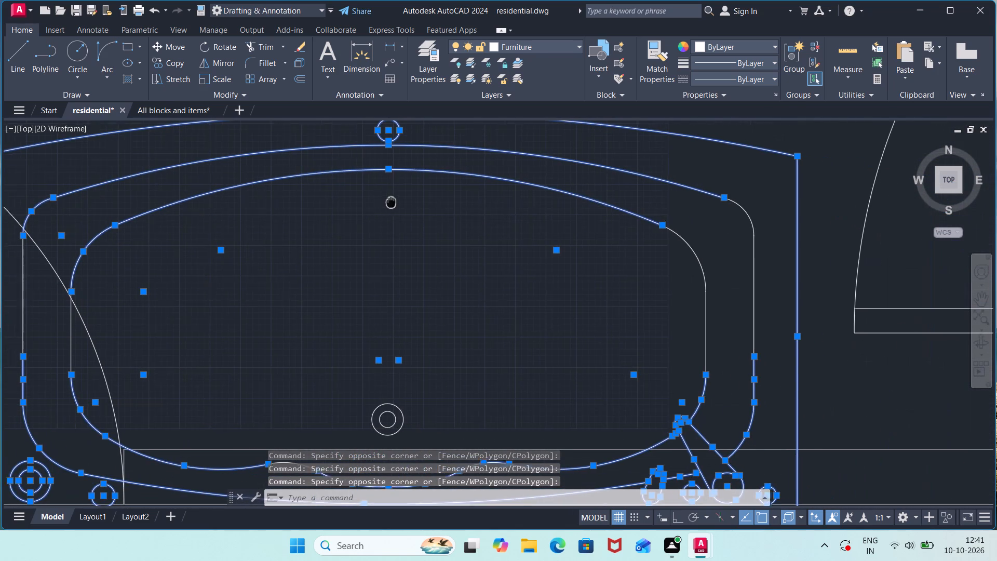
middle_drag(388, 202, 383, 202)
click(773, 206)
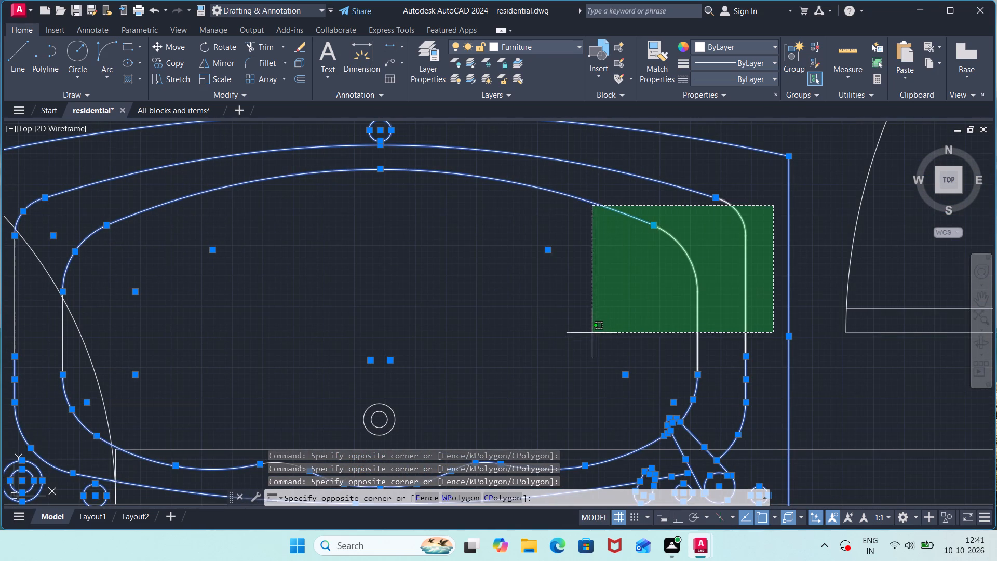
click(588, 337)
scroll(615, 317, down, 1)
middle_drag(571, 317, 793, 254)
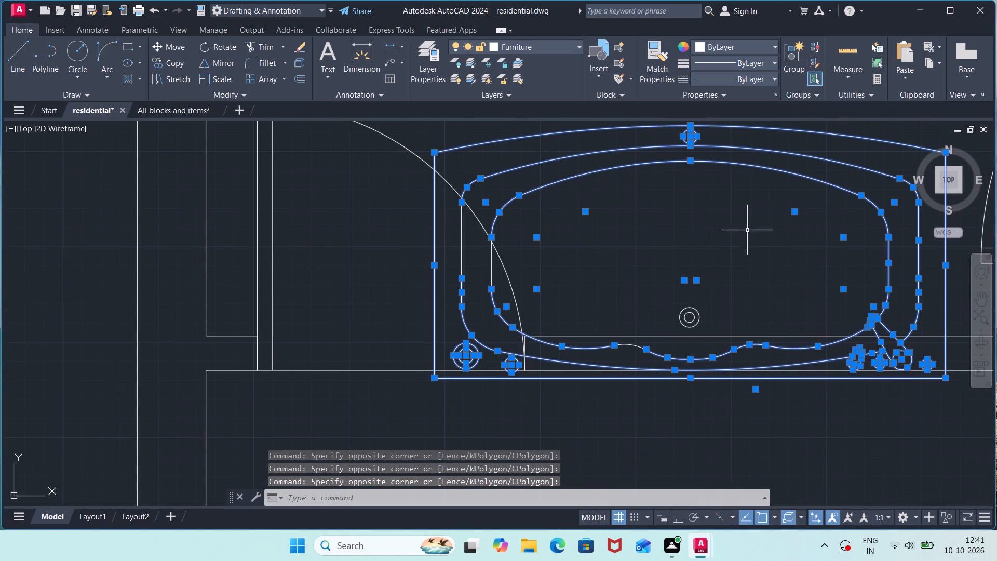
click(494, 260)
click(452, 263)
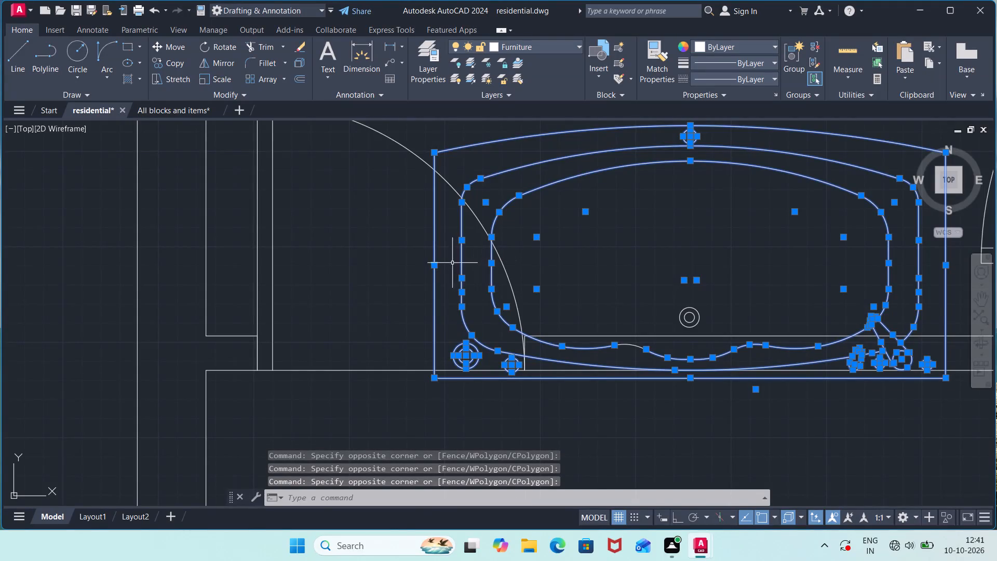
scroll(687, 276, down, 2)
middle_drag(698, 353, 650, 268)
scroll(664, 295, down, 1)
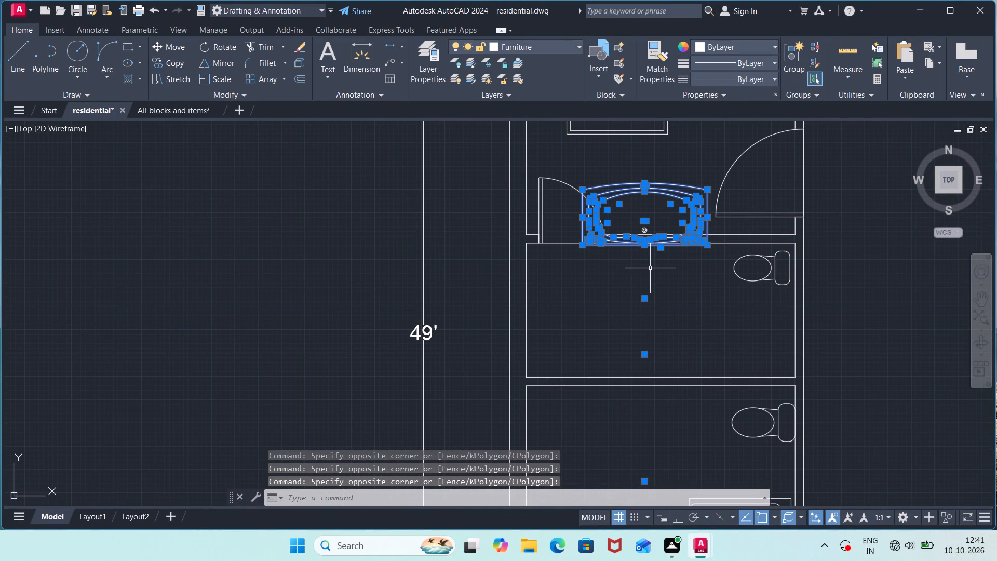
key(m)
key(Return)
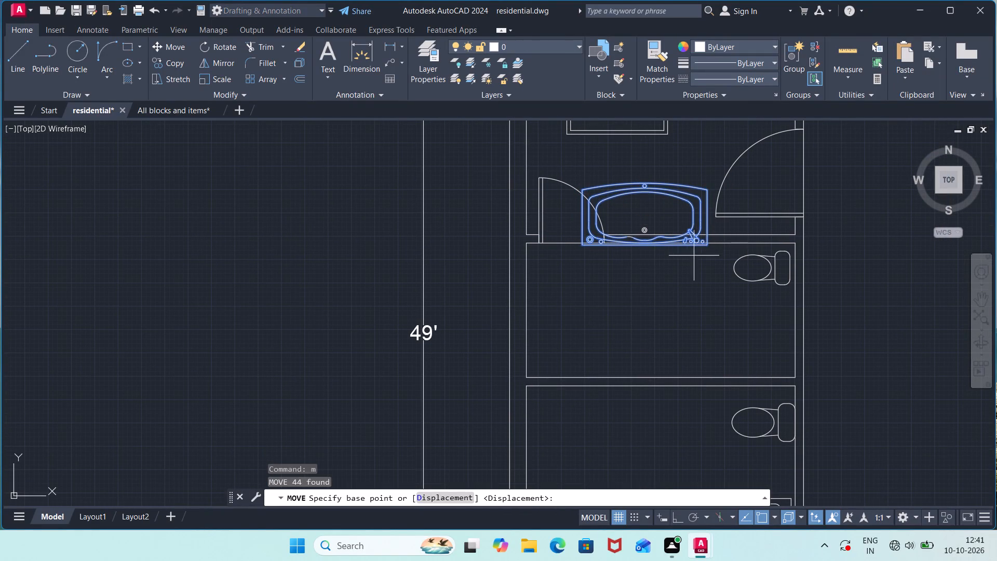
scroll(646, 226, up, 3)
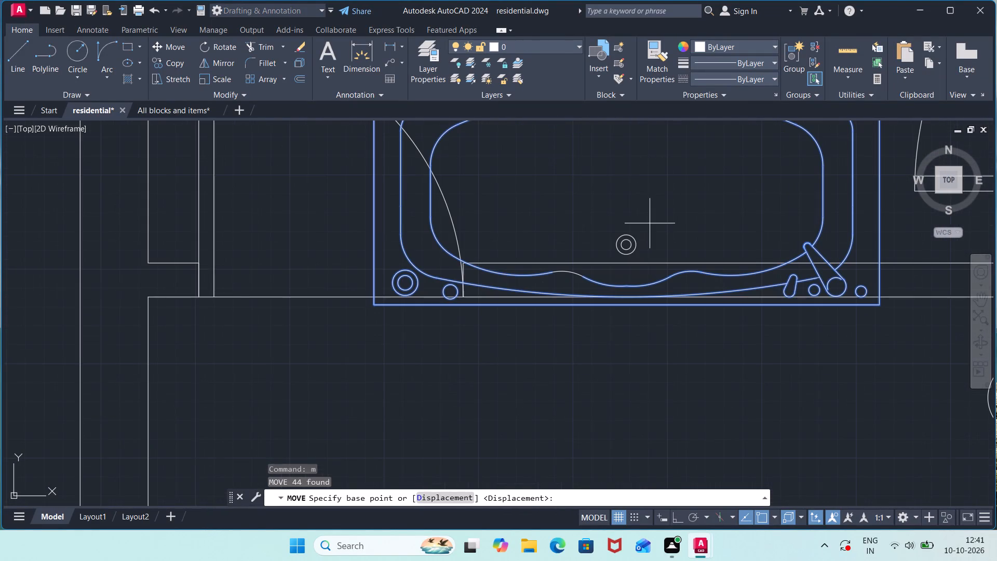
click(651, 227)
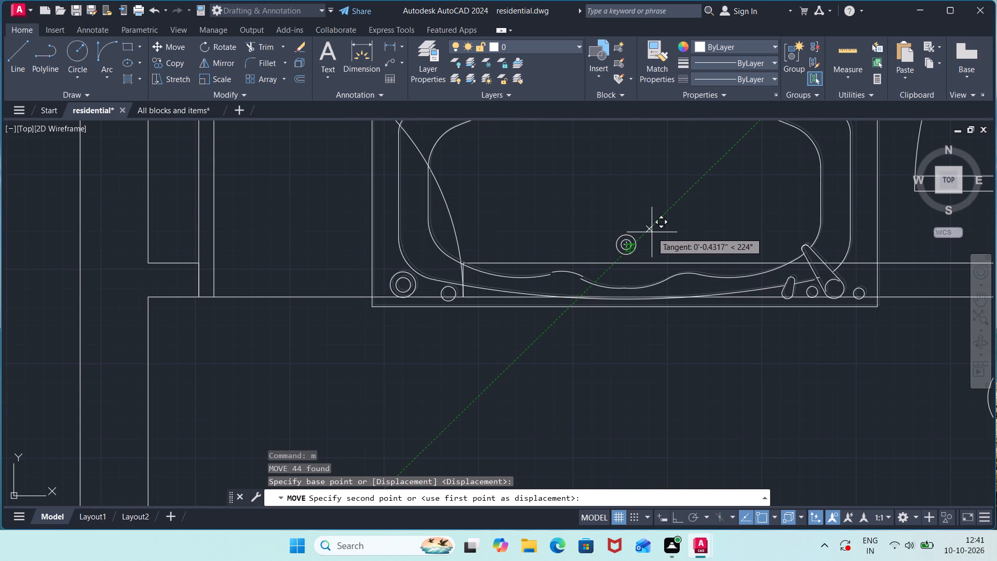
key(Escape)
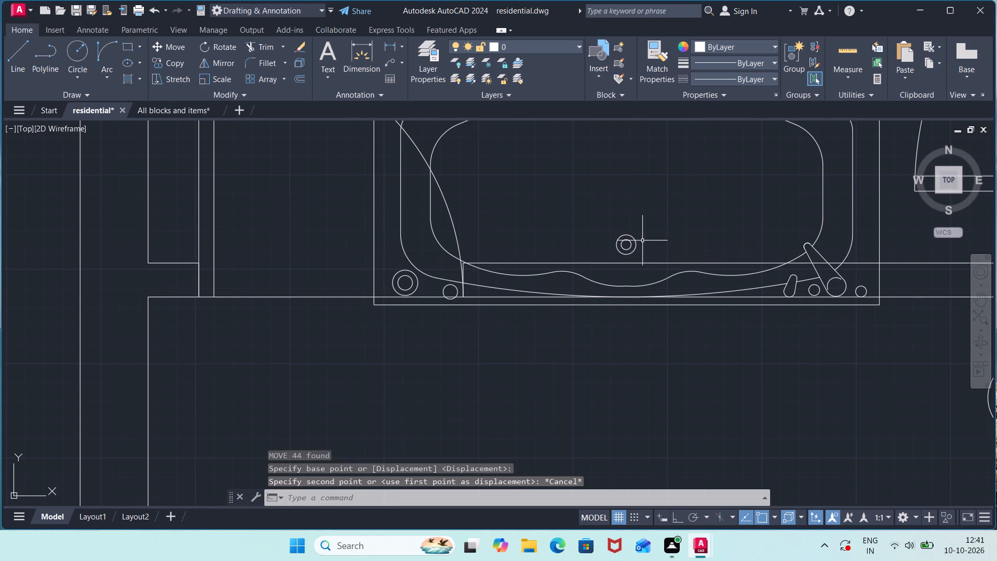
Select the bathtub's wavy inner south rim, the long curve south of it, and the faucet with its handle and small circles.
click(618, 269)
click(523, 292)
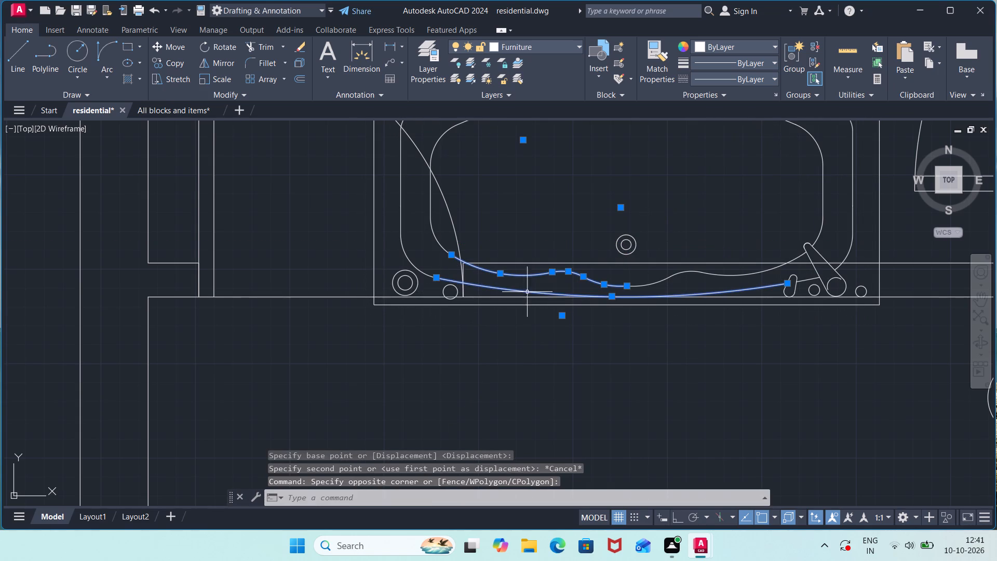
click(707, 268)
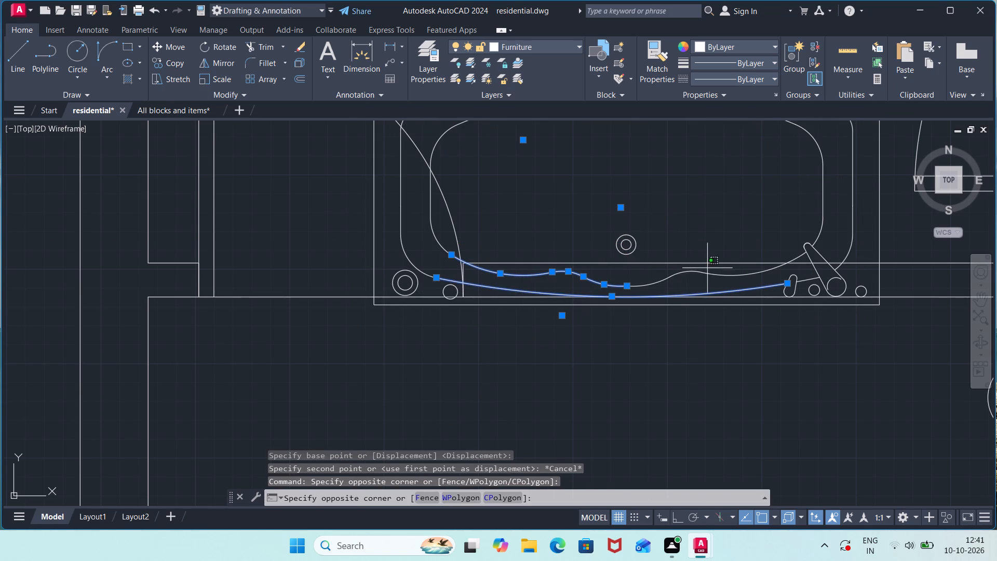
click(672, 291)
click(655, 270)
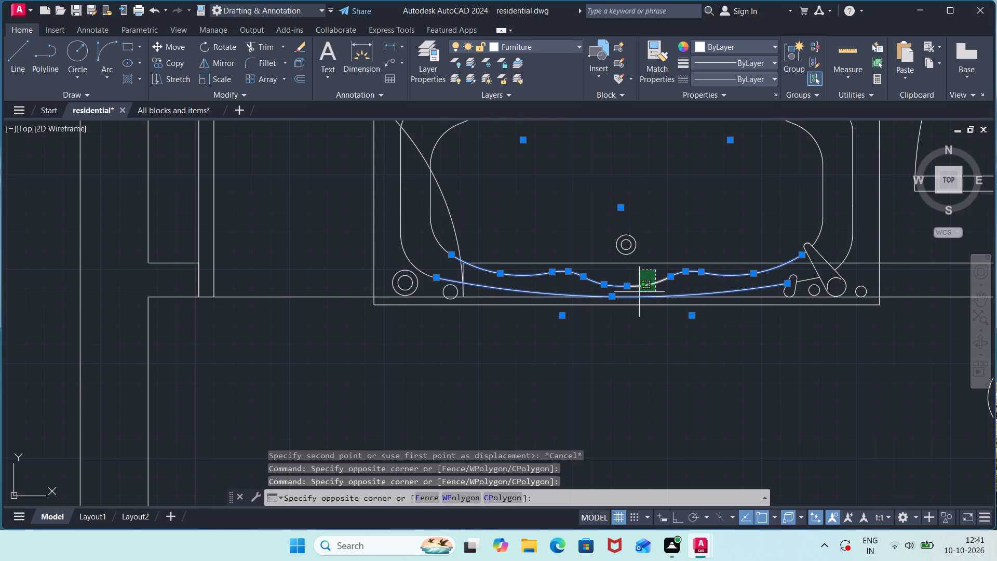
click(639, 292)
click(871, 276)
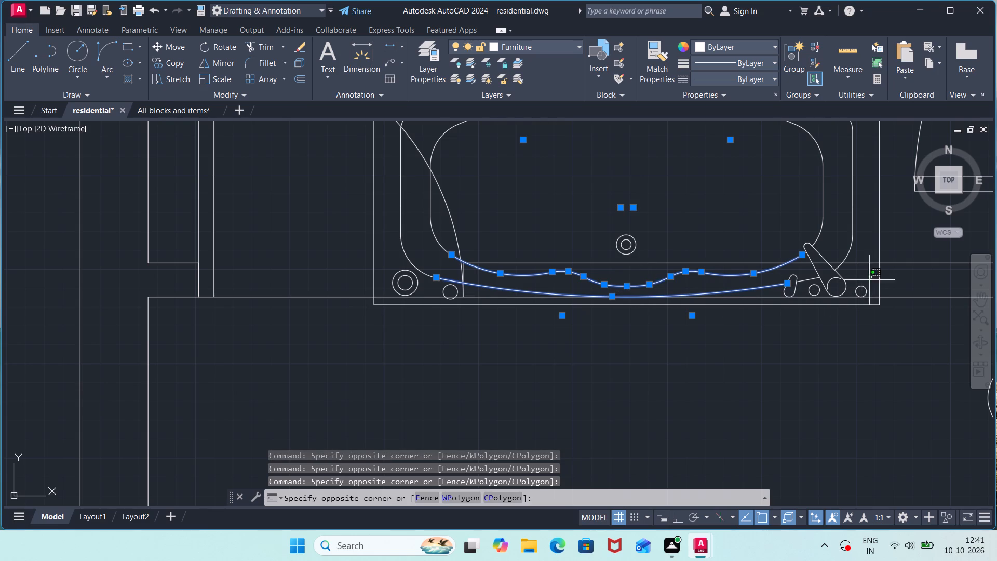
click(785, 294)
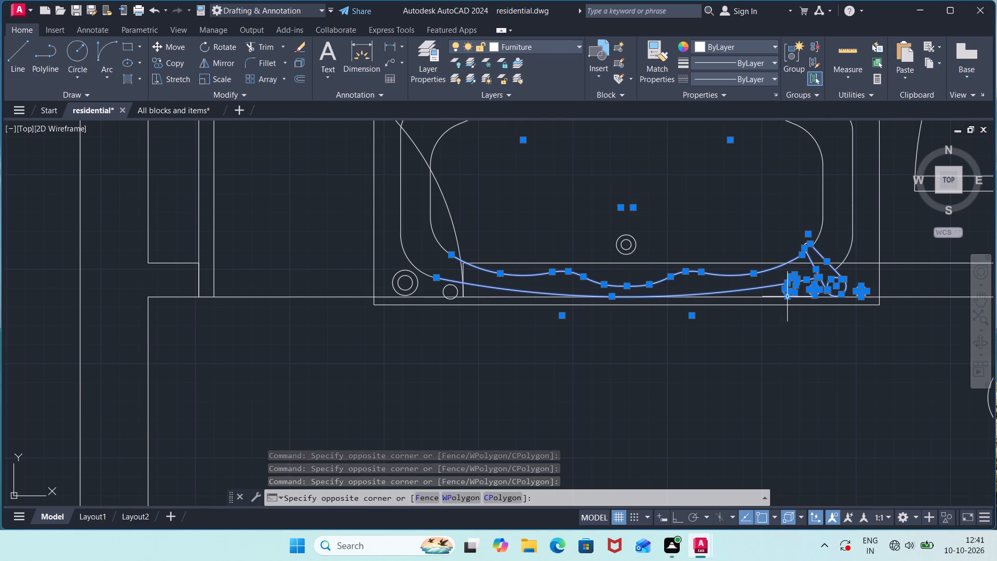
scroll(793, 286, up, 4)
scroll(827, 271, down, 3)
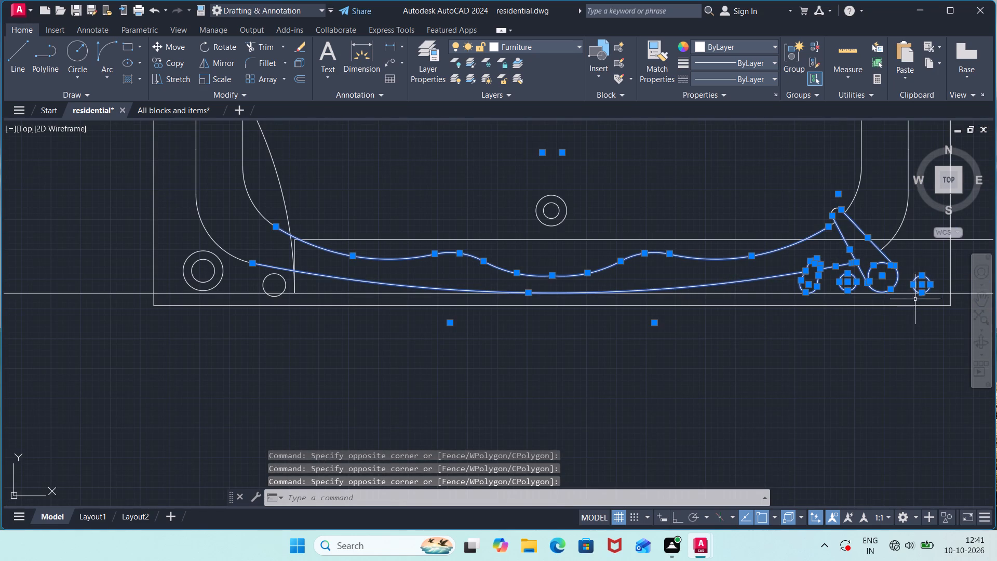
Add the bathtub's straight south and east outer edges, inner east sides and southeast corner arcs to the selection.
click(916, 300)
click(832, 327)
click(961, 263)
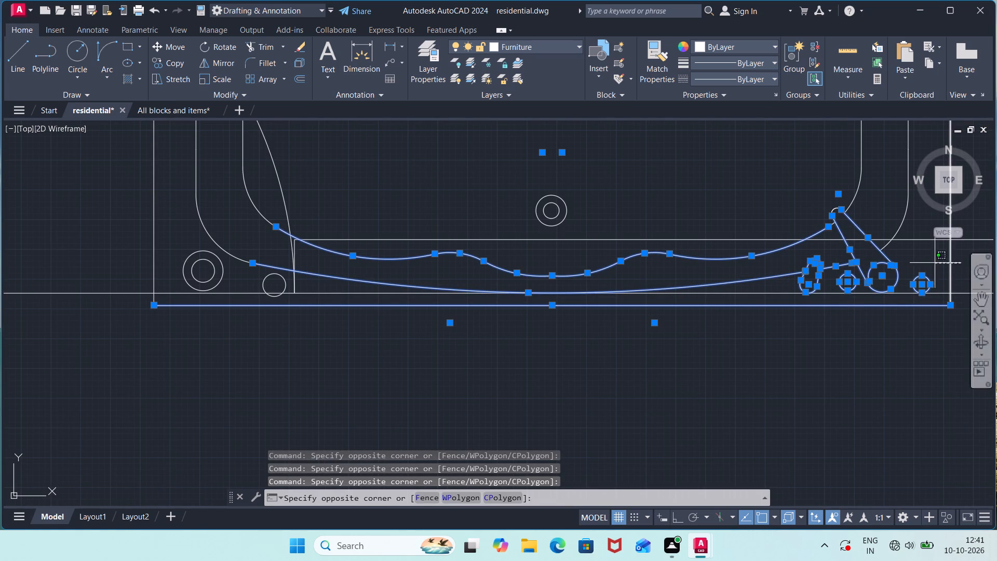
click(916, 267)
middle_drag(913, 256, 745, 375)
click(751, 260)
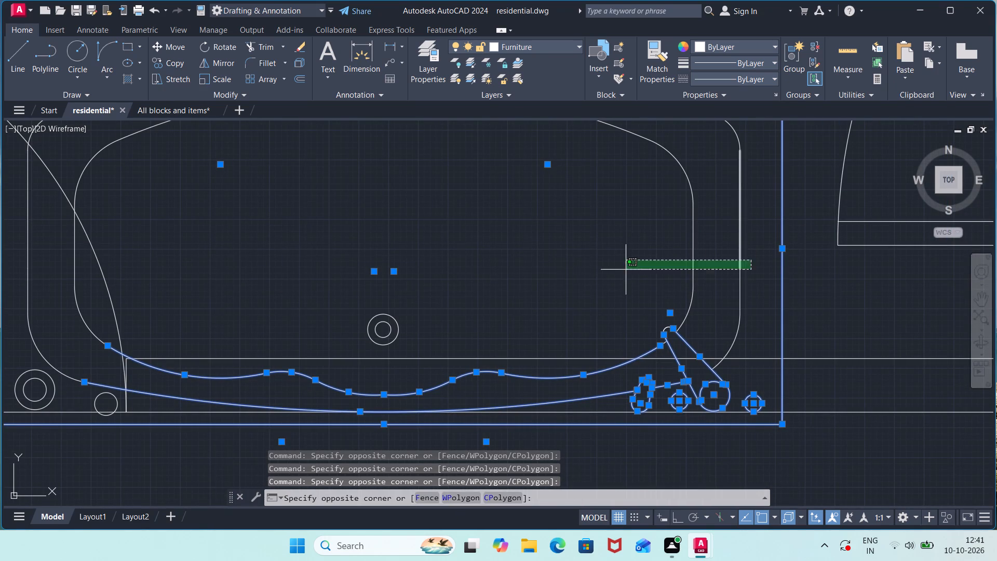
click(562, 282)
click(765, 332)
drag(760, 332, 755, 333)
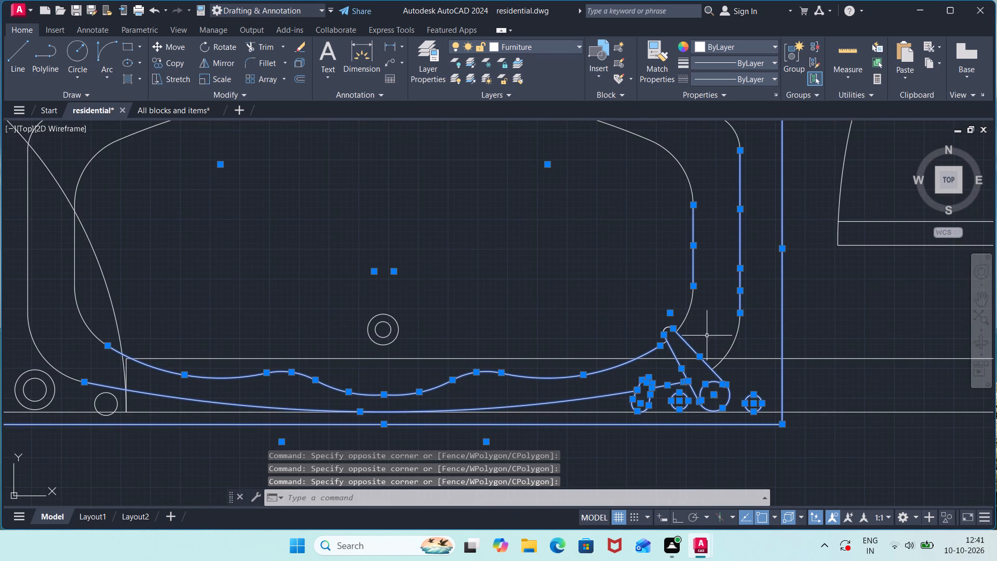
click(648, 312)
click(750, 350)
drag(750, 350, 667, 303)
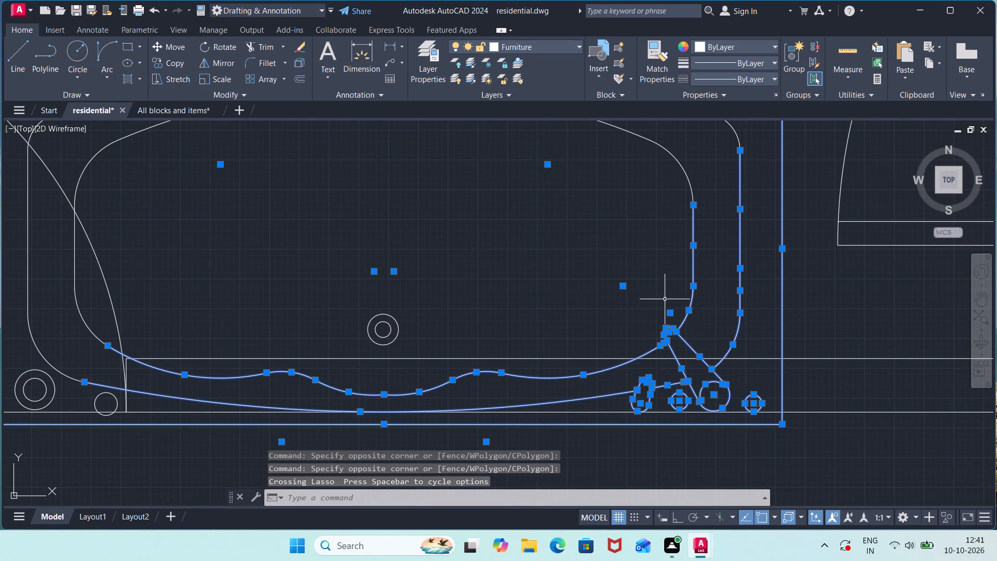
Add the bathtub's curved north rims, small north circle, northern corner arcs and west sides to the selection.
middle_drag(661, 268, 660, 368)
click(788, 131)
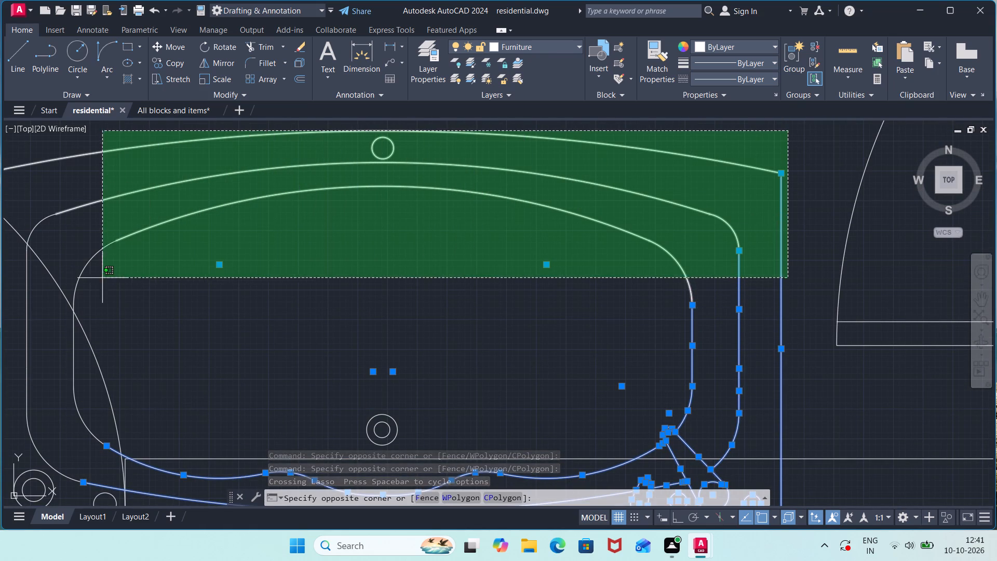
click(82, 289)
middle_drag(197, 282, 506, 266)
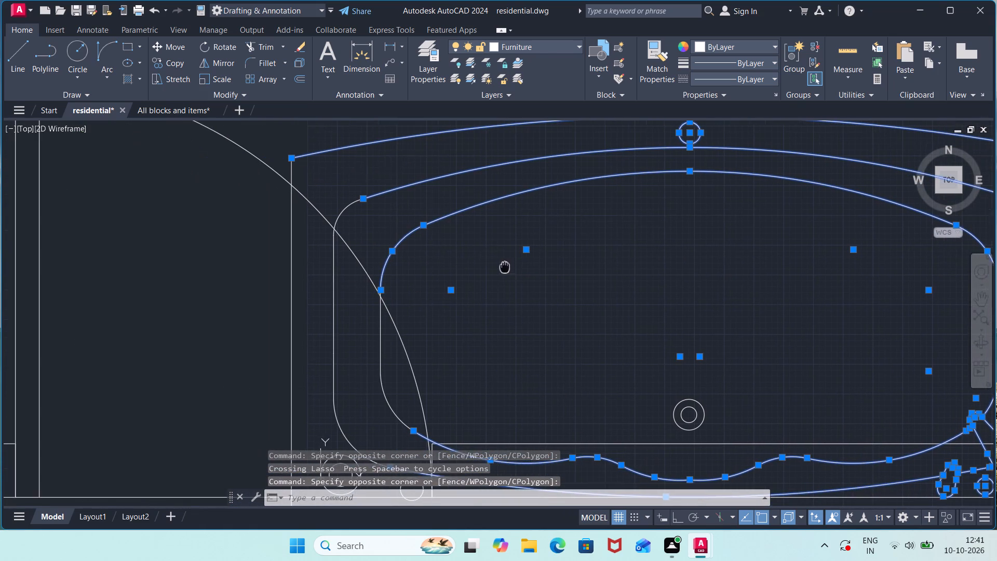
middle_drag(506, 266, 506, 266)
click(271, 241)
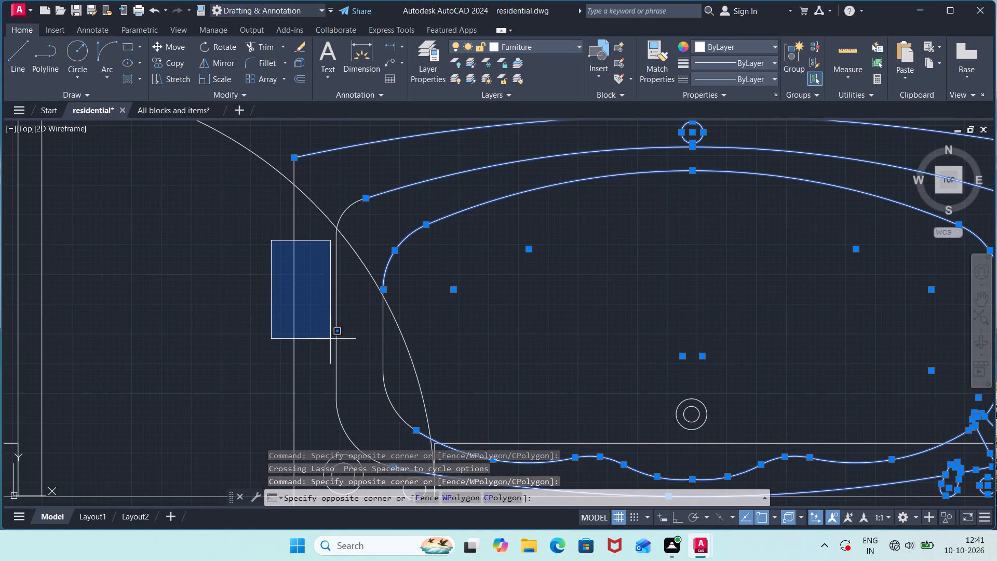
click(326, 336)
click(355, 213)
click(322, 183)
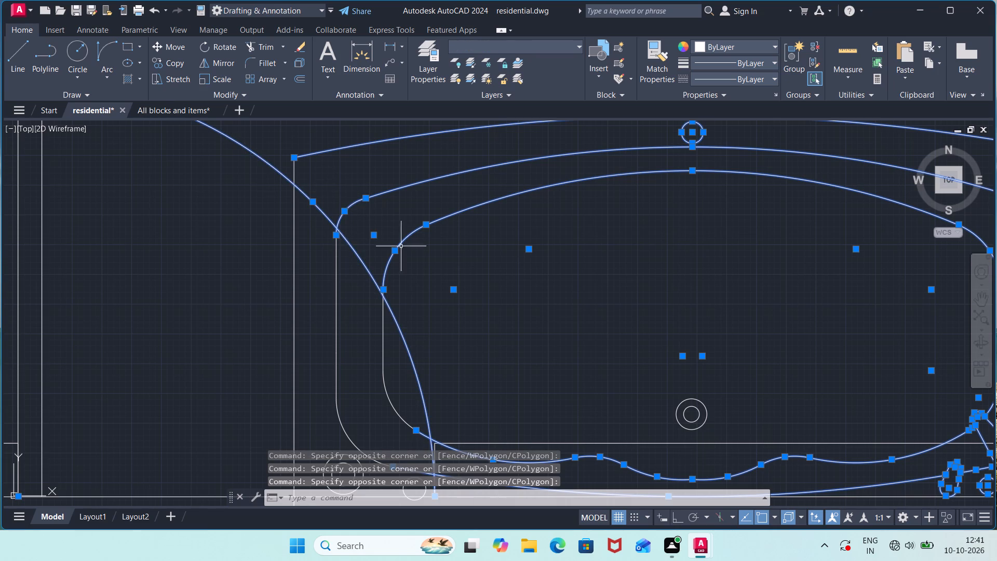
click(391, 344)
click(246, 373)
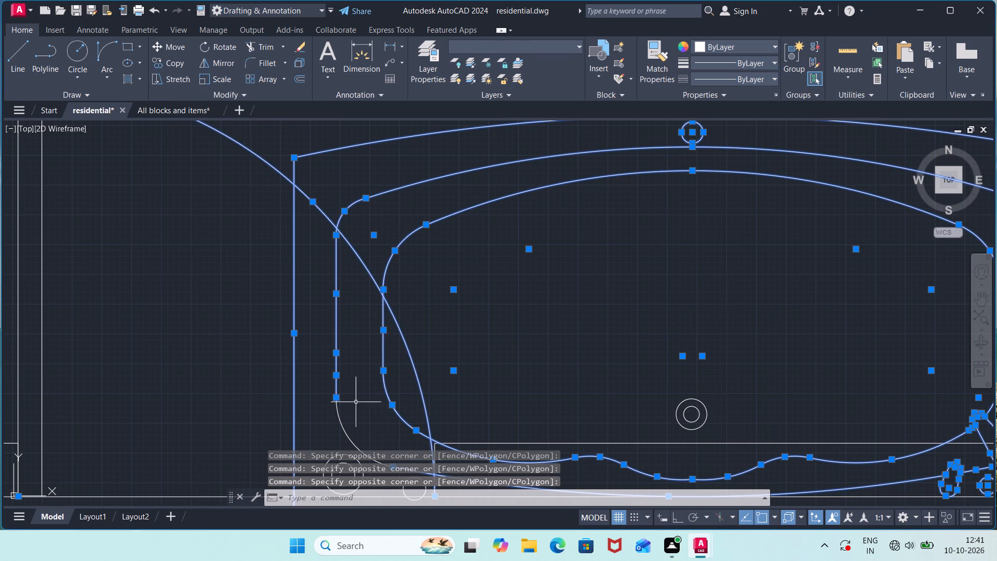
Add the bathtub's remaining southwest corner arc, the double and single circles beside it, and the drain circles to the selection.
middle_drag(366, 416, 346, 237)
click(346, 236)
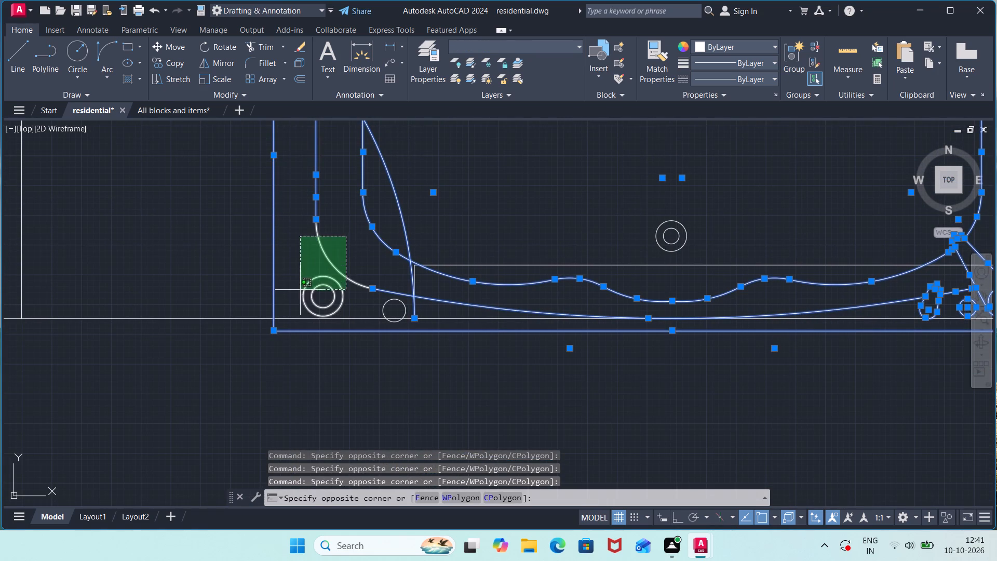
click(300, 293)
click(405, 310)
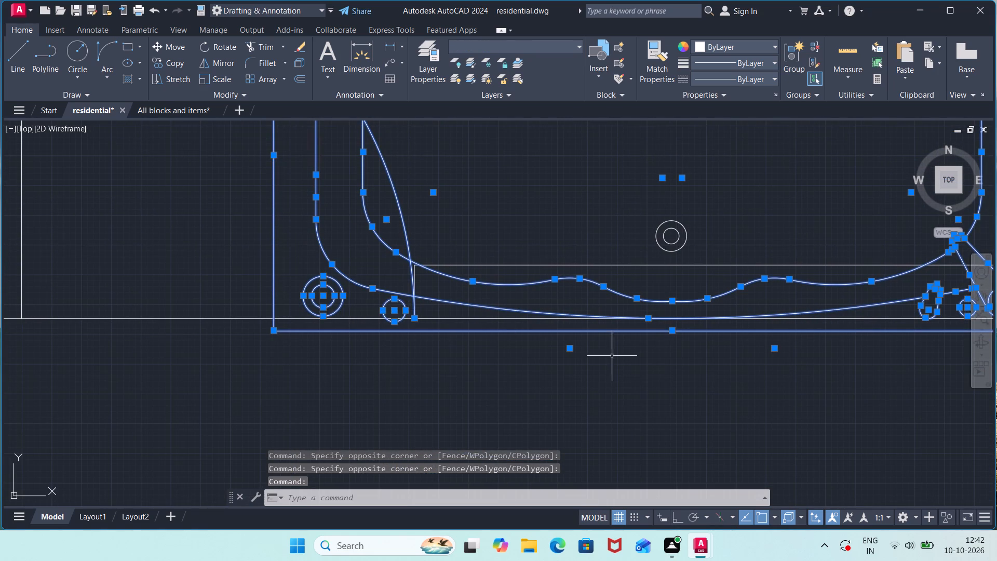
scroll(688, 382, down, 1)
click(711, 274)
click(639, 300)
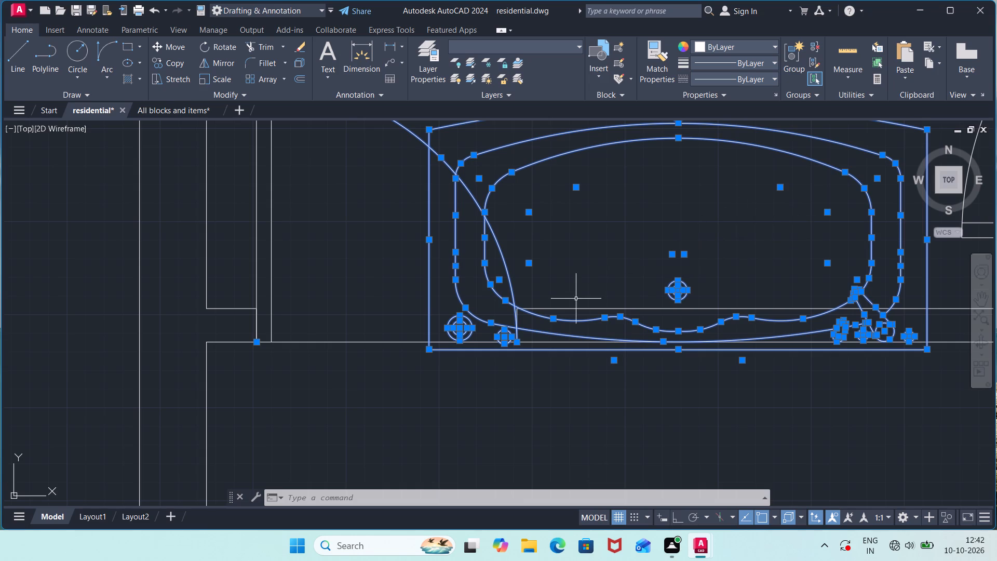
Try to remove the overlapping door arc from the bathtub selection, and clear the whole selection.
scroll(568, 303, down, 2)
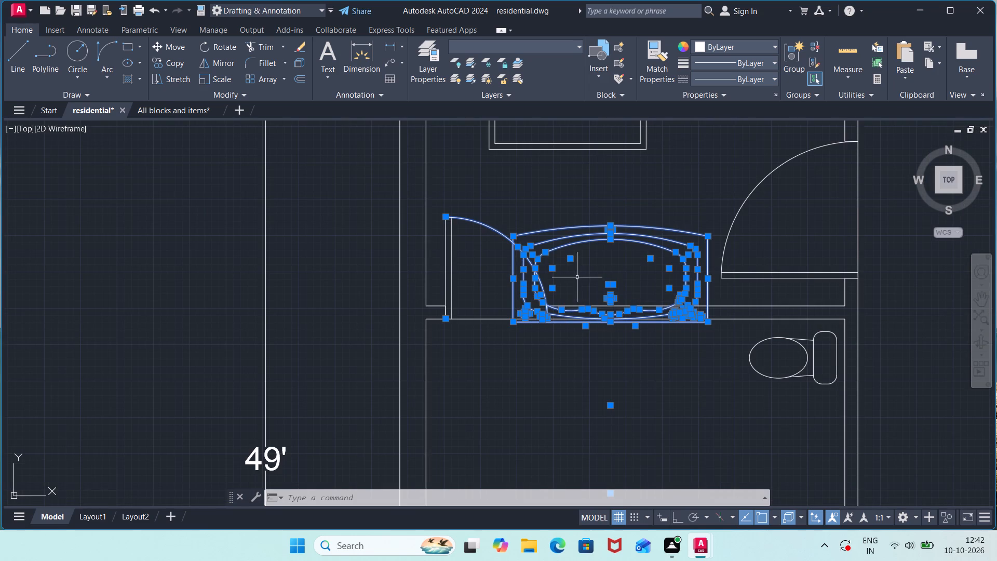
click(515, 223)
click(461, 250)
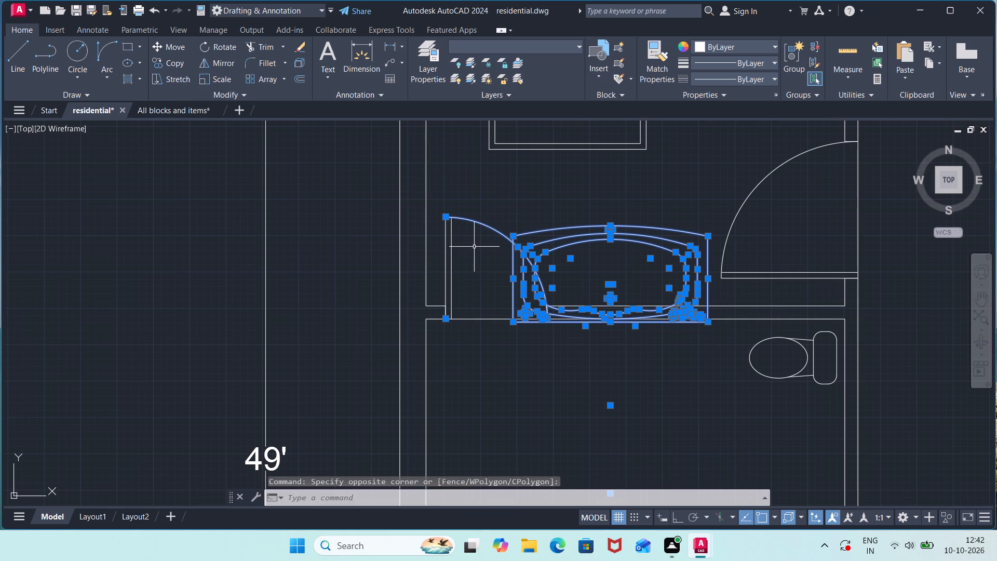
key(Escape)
Select the bathtub's three curved north rims, west sides, outer southwest corner arc, southwest circles and outer south curve.
click(587, 200)
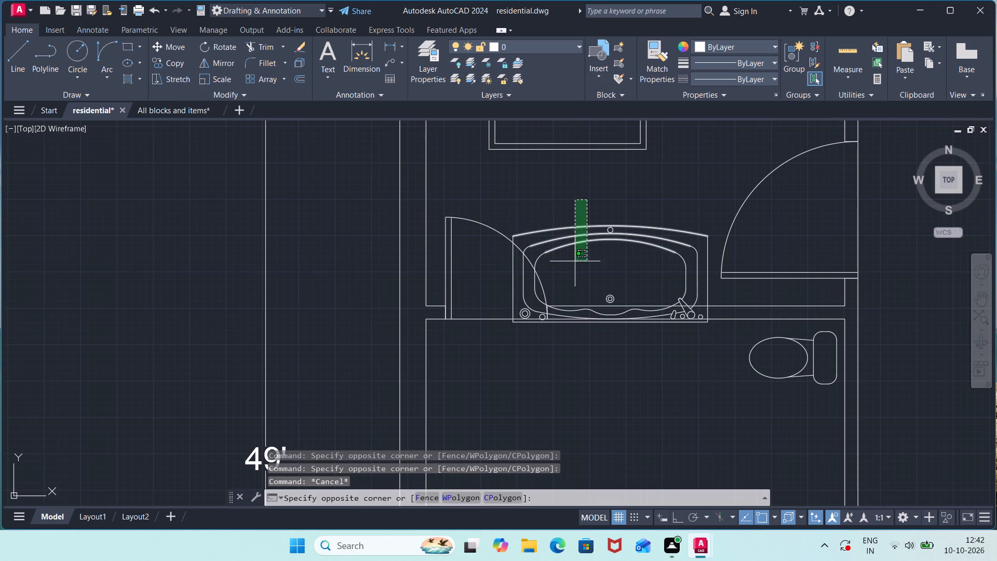
click(571, 265)
click(535, 280)
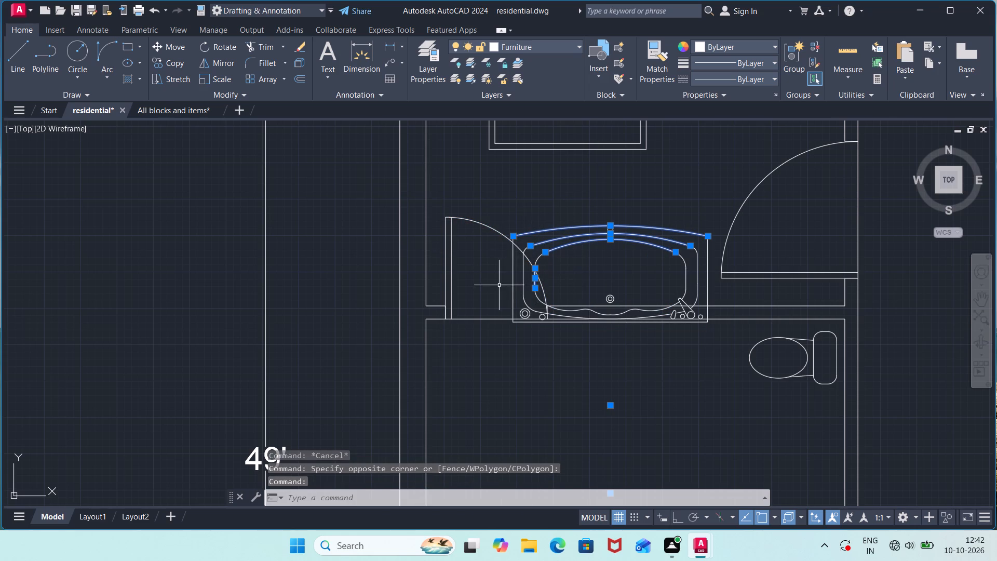
click(529, 279)
click(496, 285)
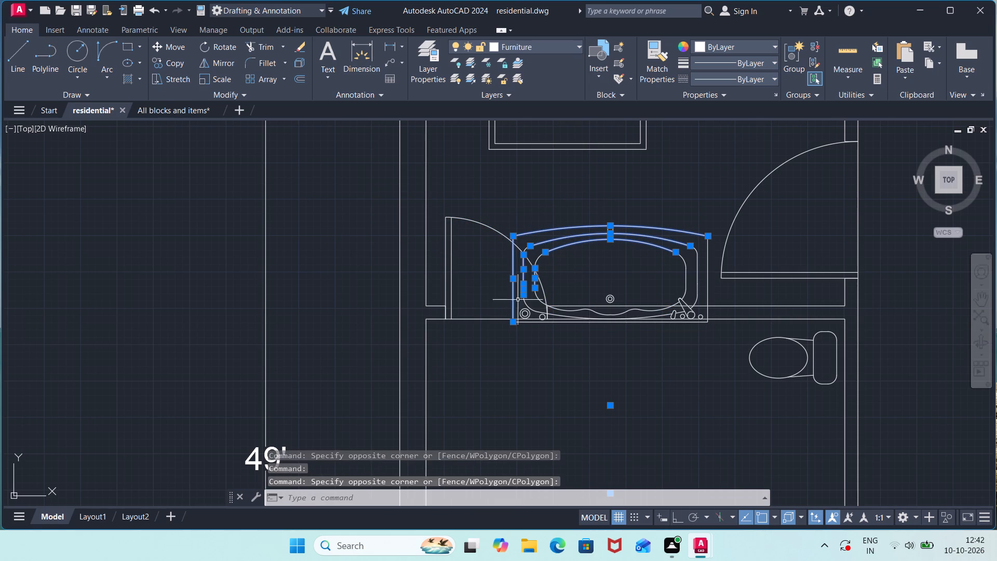
scroll(533, 306, up, 2)
click(533, 305)
click(506, 327)
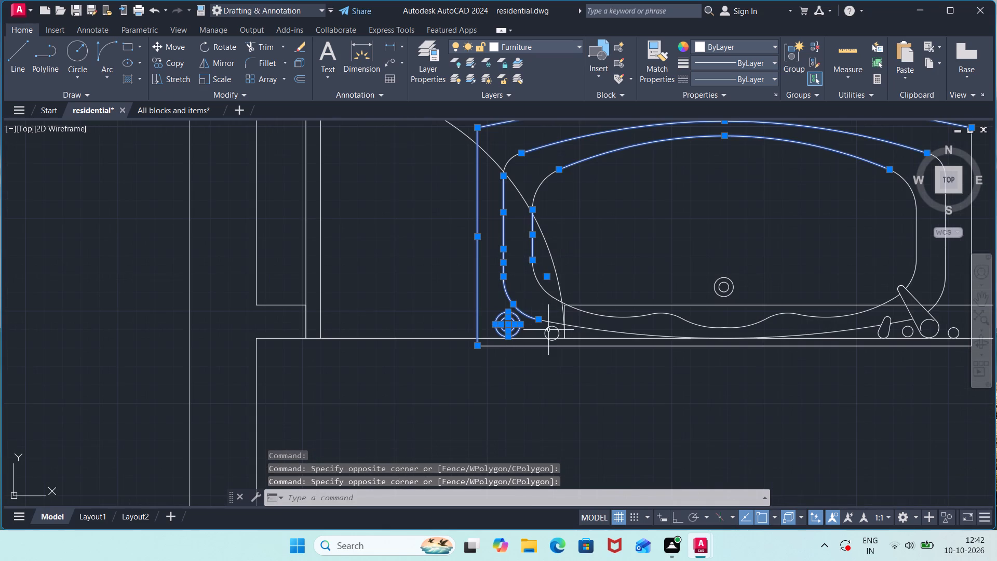
click(550, 326)
click(553, 320)
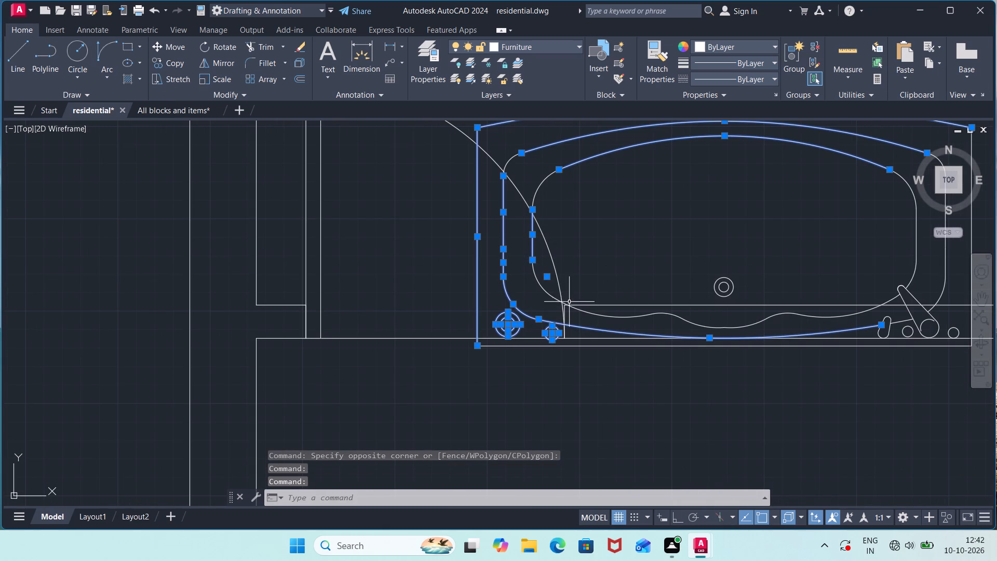
Add the bathtub's inner southwest corner arc and the wavy arcs of its inner south rim to the selection.
click(548, 292)
click(586, 313)
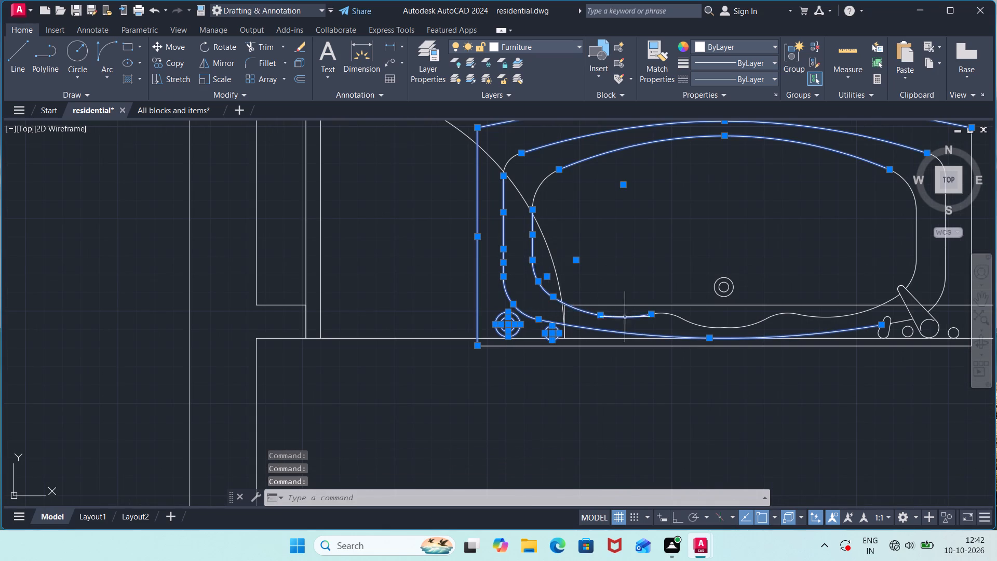
click(673, 313)
click(692, 320)
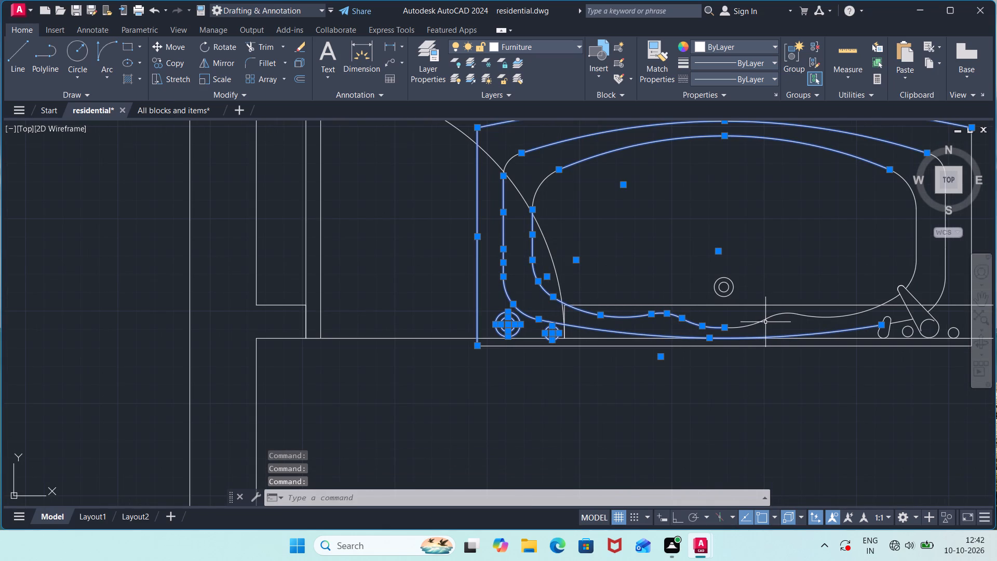
click(762, 322)
click(825, 311)
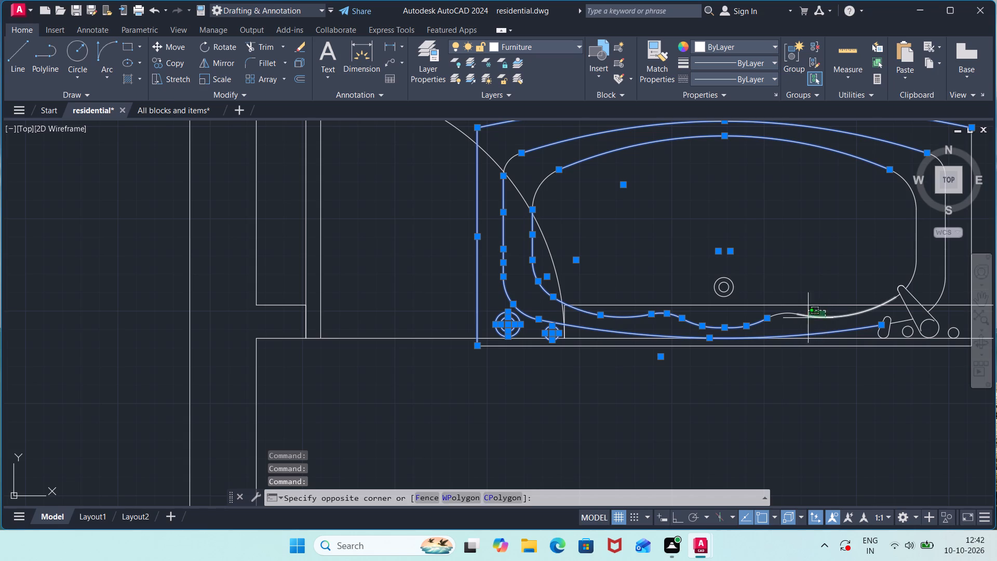
click(785, 325)
Add the bathtub's outer east edge, inner east sides and the northeast and southeast corner arcs to the selection.
middle_drag(945, 255, 729, 301)
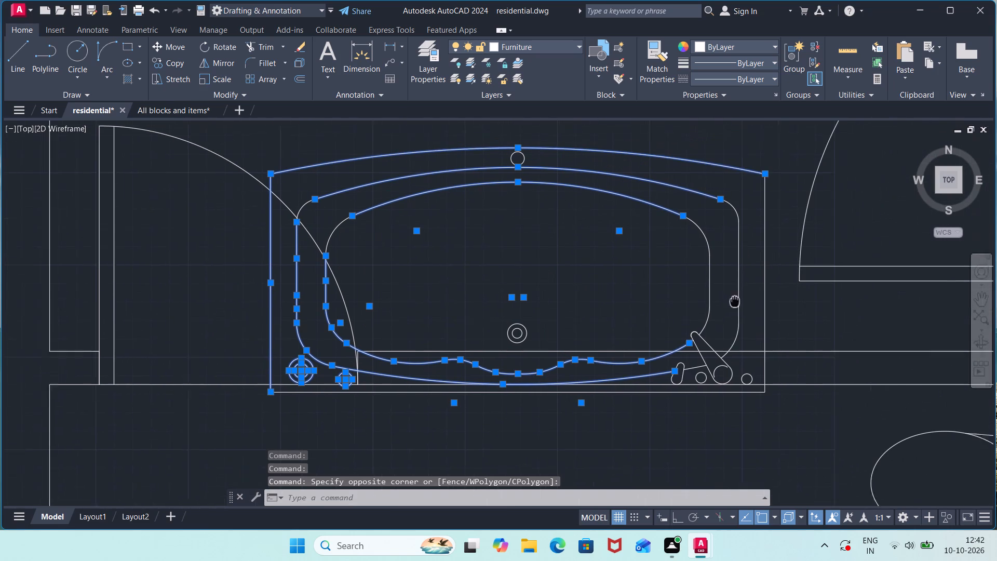
middle_drag(729, 301, 729, 302)
click(761, 270)
click(661, 299)
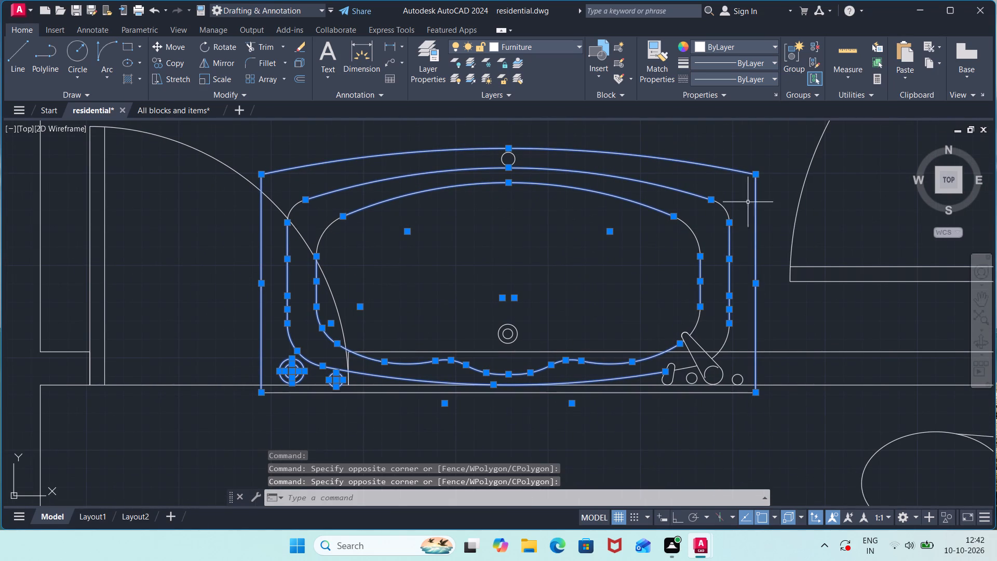
drag(760, 192, 755, 193)
click(625, 258)
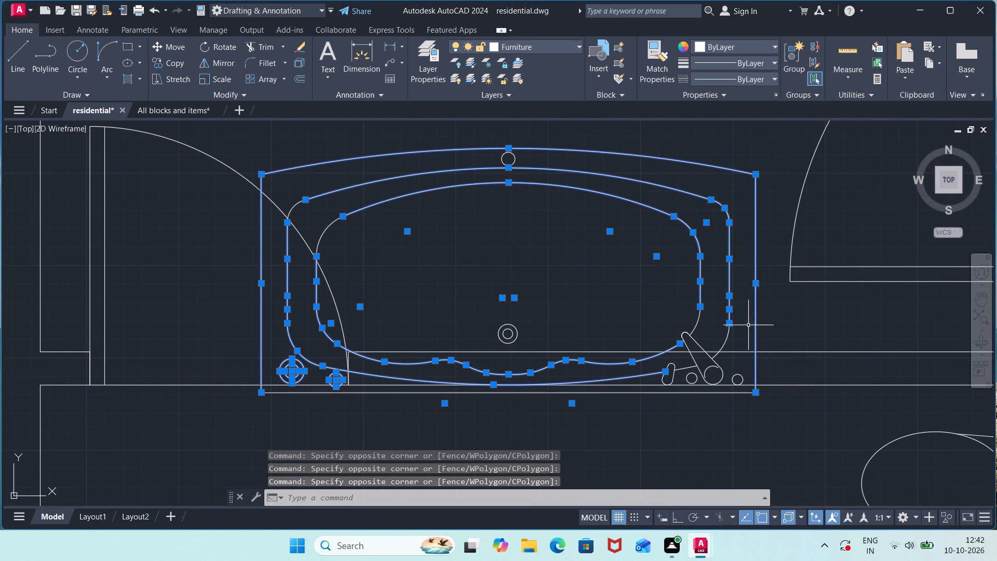
click(747, 328)
click(684, 332)
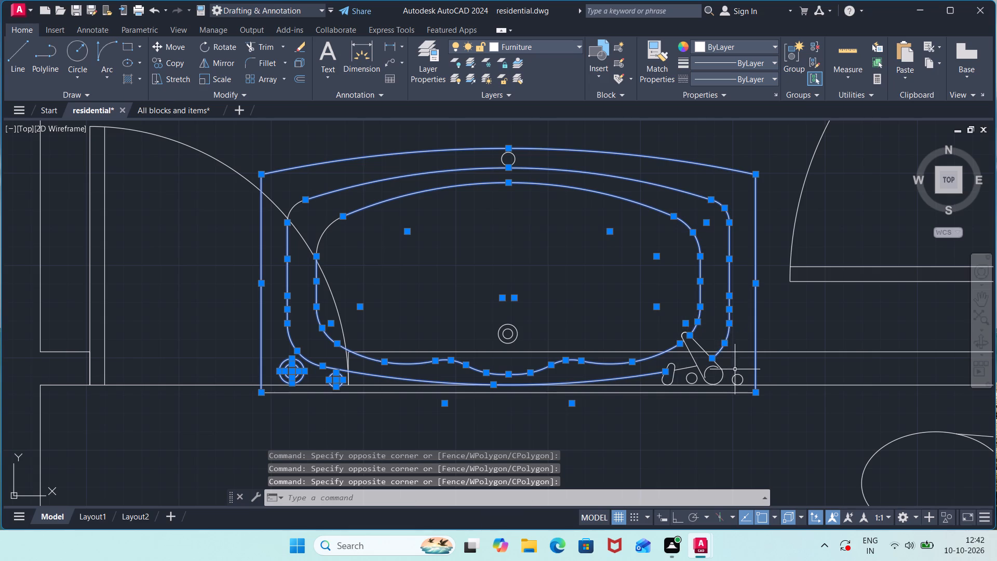
Add the faucet's small east circle, large circle and slanted spout lines to the bathtub selection.
click(737, 369)
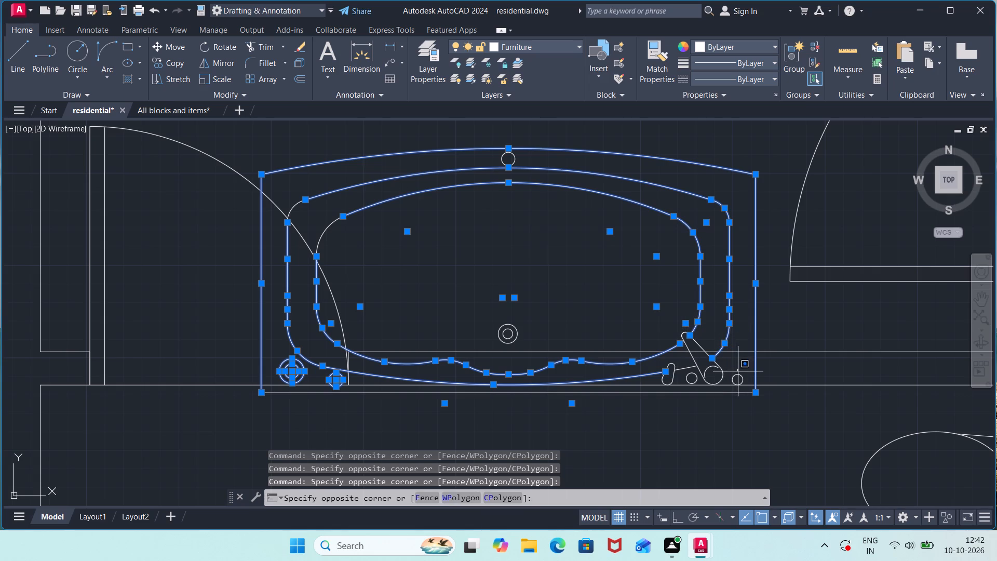
click(742, 372)
click(742, 373)
click(722, 374)
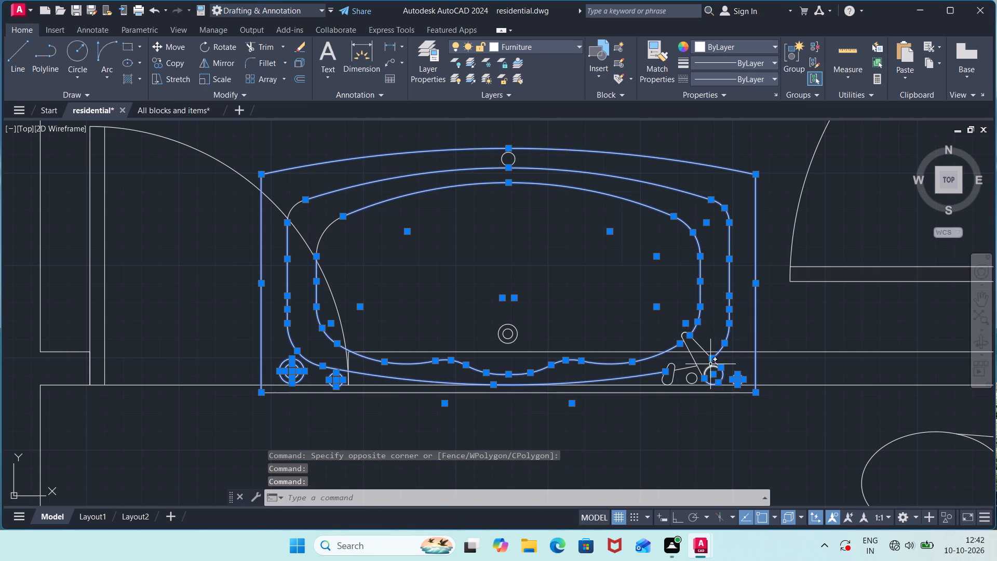
click(710, 366)
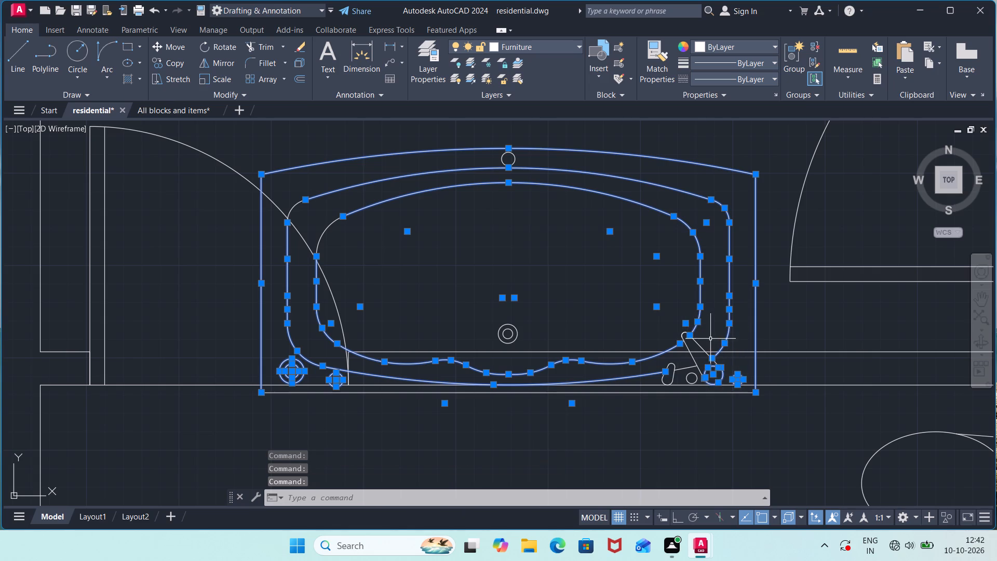
click(710, 336)
click(681, 344)
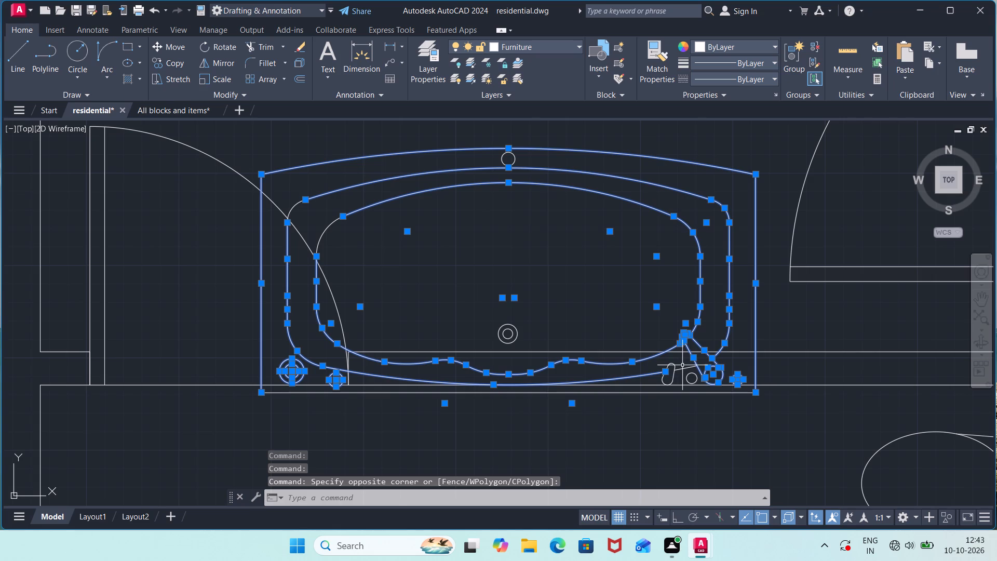
Add the faucet's short connecting line, remaining small circle and all parts of the rounded handle to the selection.
click(682, 365)
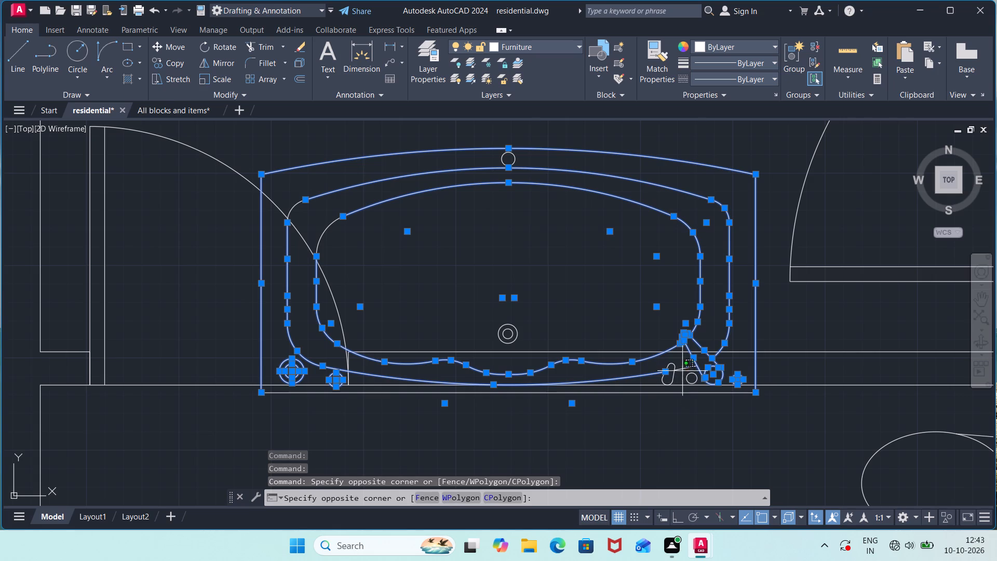
click(681, 366)
click(685, 366)
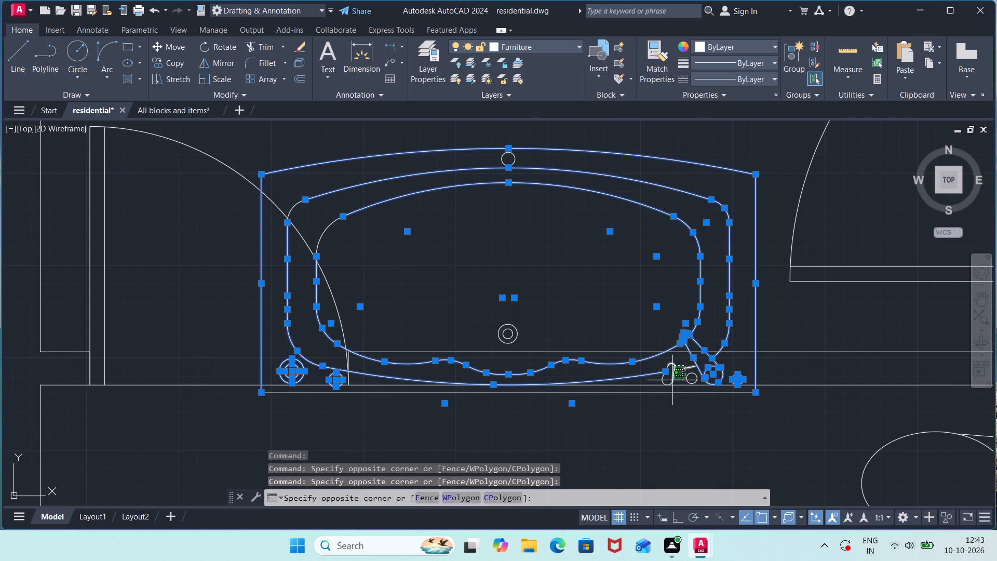
click(672, 380)
click(698, 380)
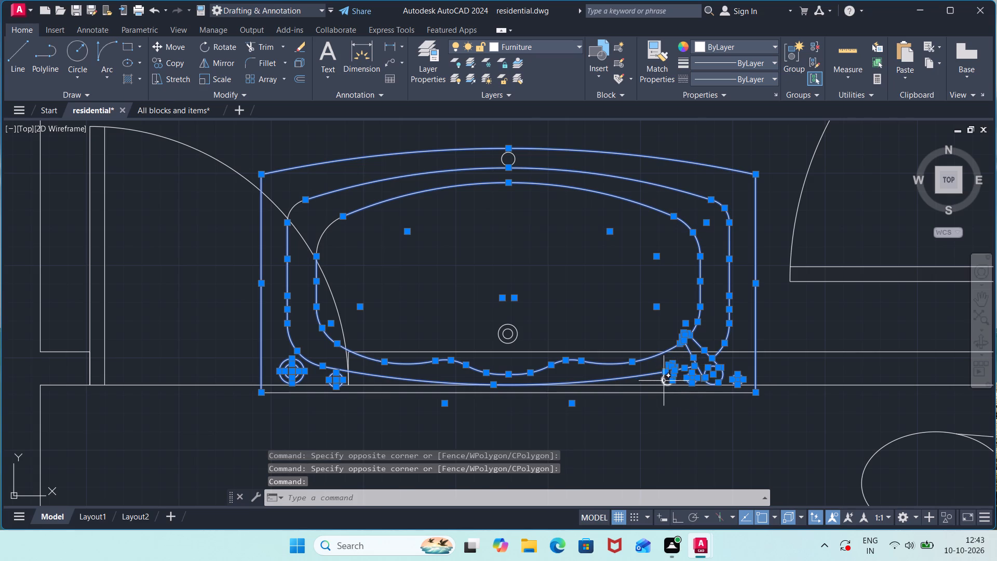
click(659, 377)
click(667, 381)
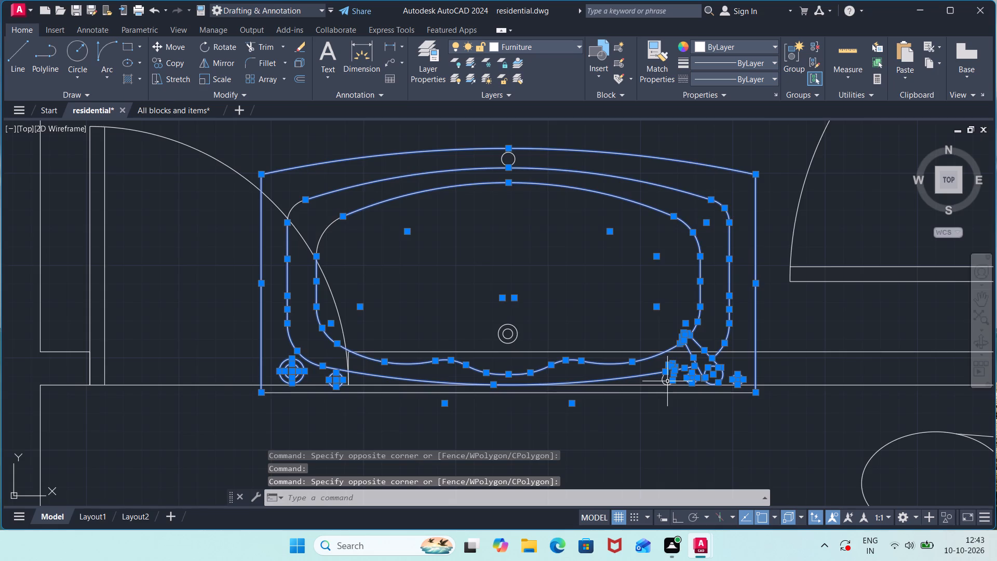
scroll(667, 381, up, 3)
middle_drag(667, 381, 681, 332)
click(721, 317)
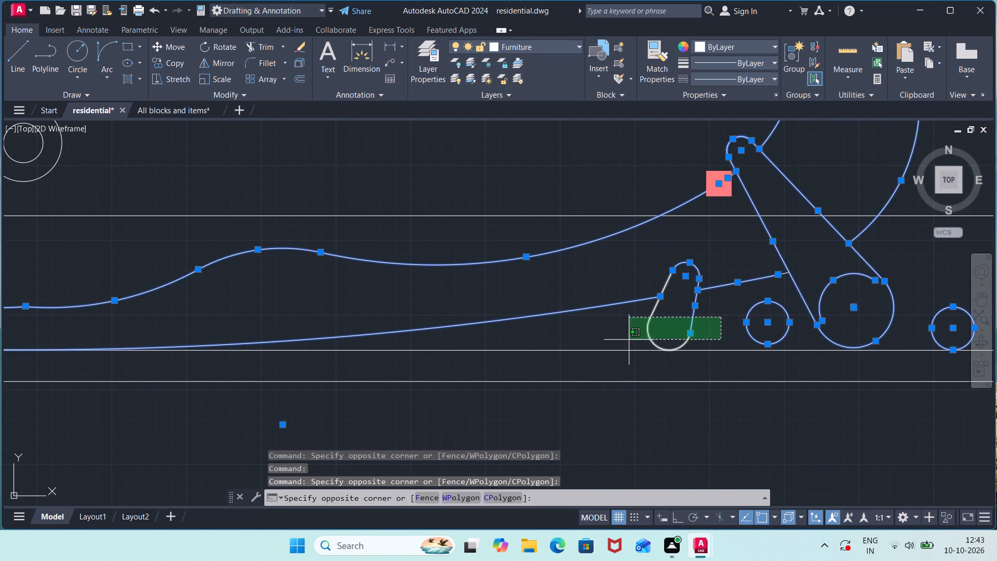
click(626, 341)
Add the small circle on the north rim and the bathtub's straight south outer edge to the selection.
scroll(684, 385, down, 3)
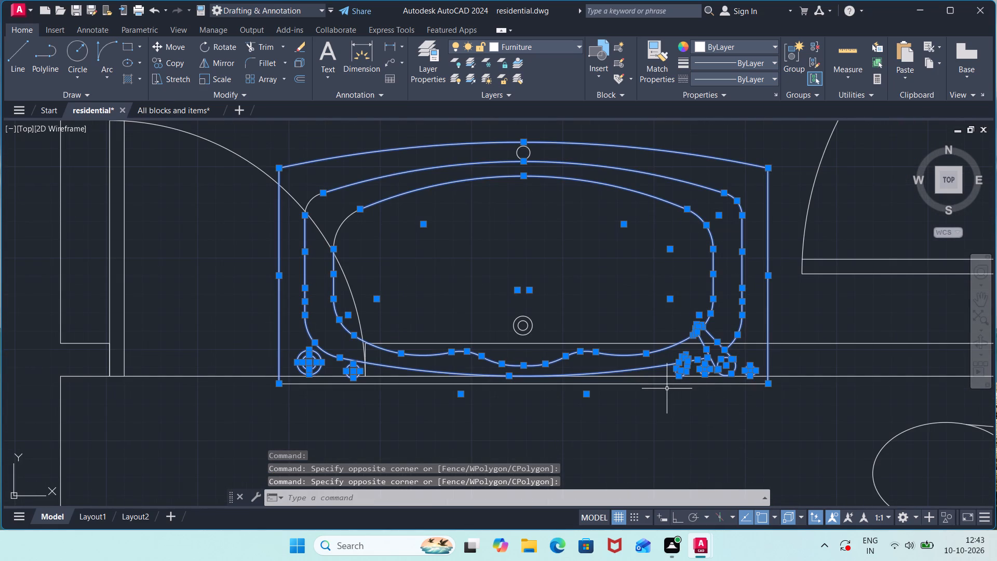
click(554, 148)
click(509, 156)
scroll(601, 401, up, 2)
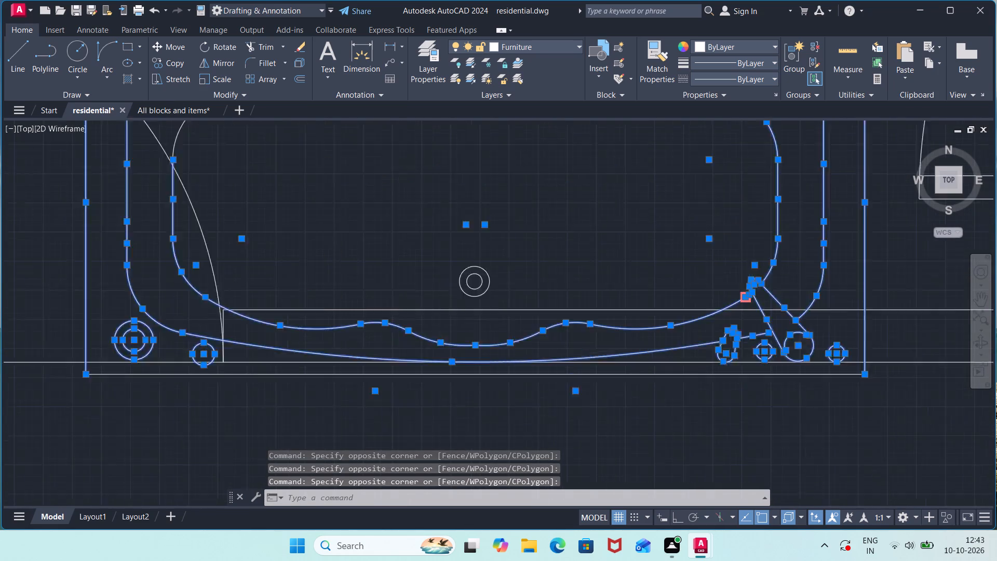
click(639, 351)
click(610, 379)
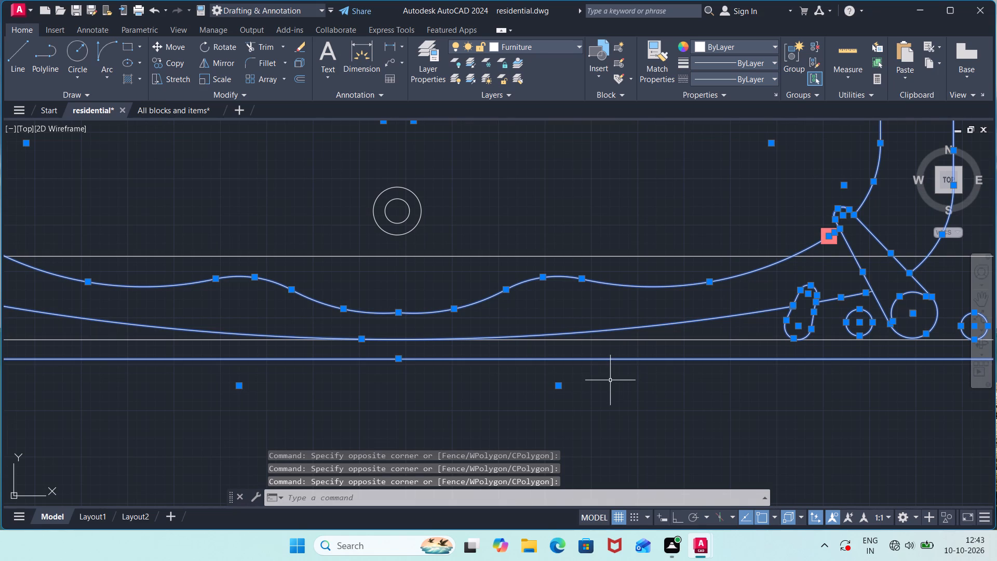
Add the bathtub's inner and outer northwest corner arcs to the selection, leaving out the overlapping door arc.
scroll(610, 380, down, 1)
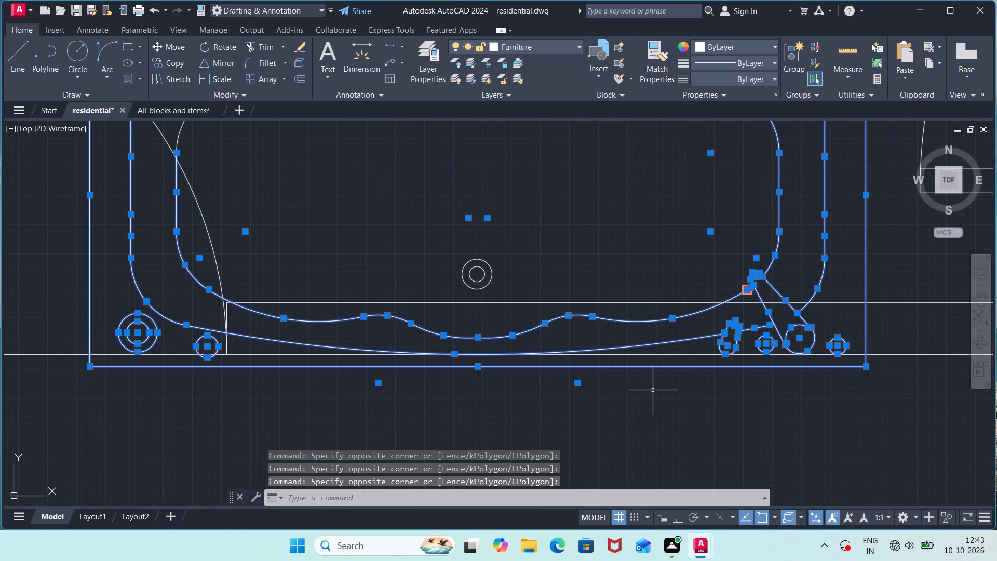
scroll(740, 403, down, 1)
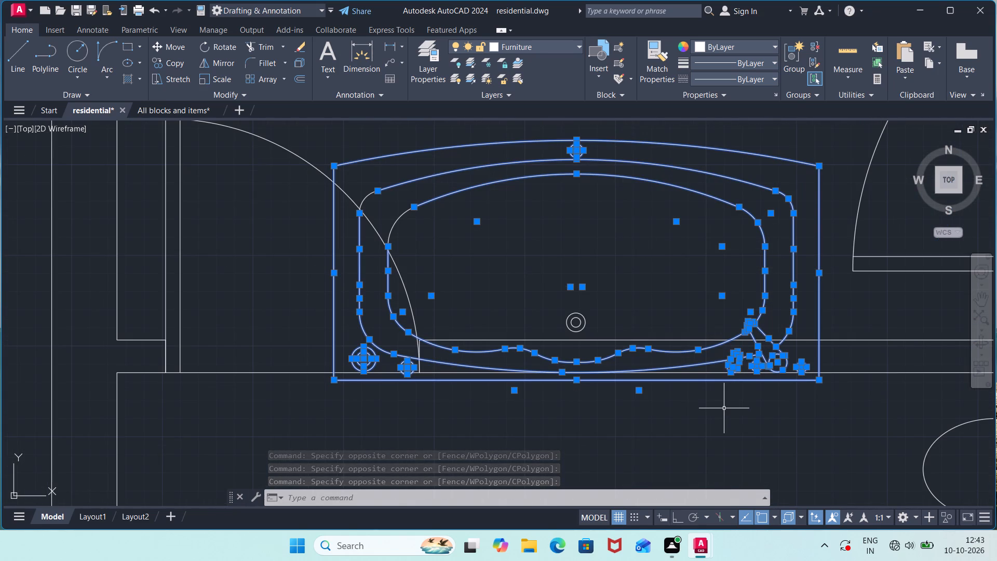
click(415, 225)
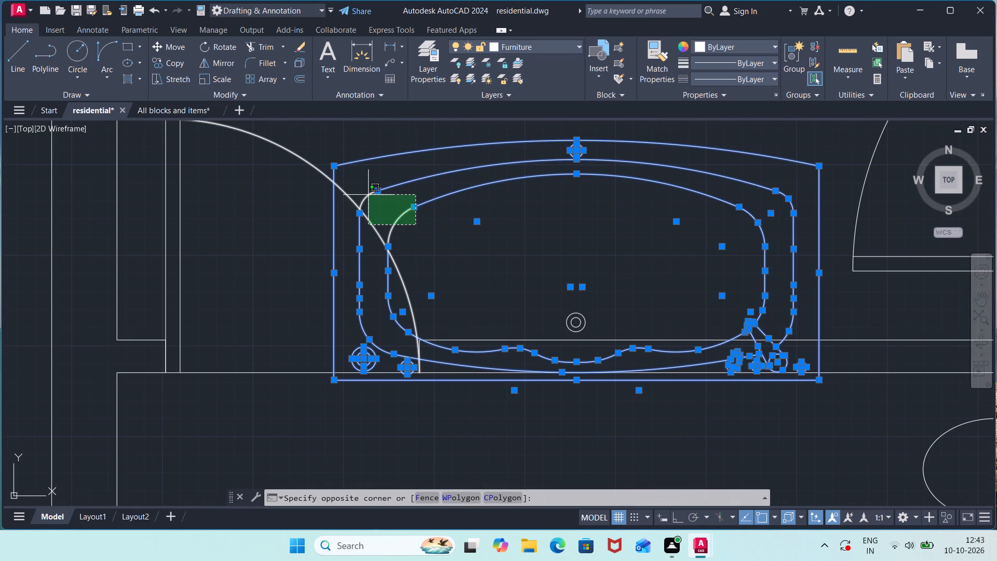
click(383, 207)
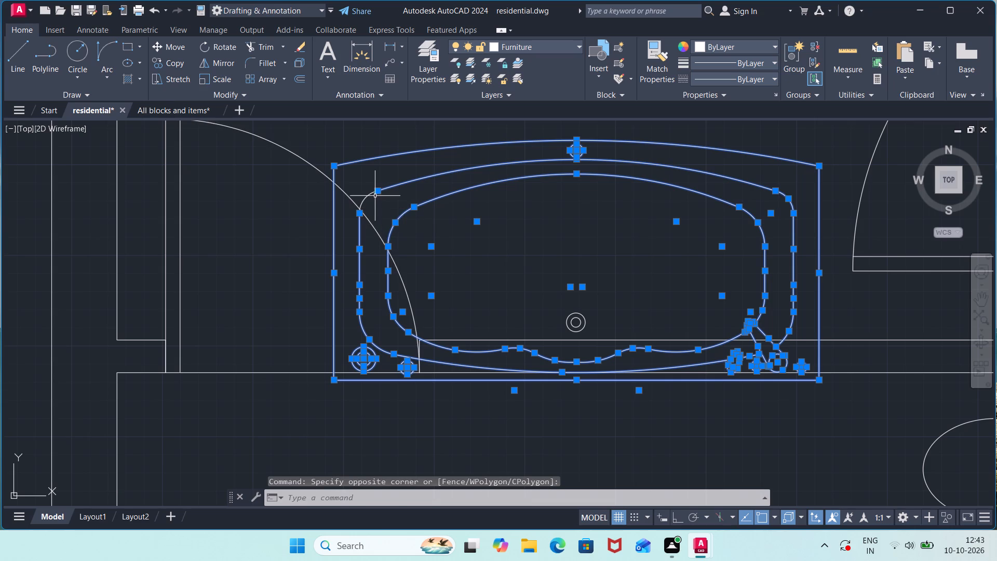
click(375, 196)
click(366, 194)
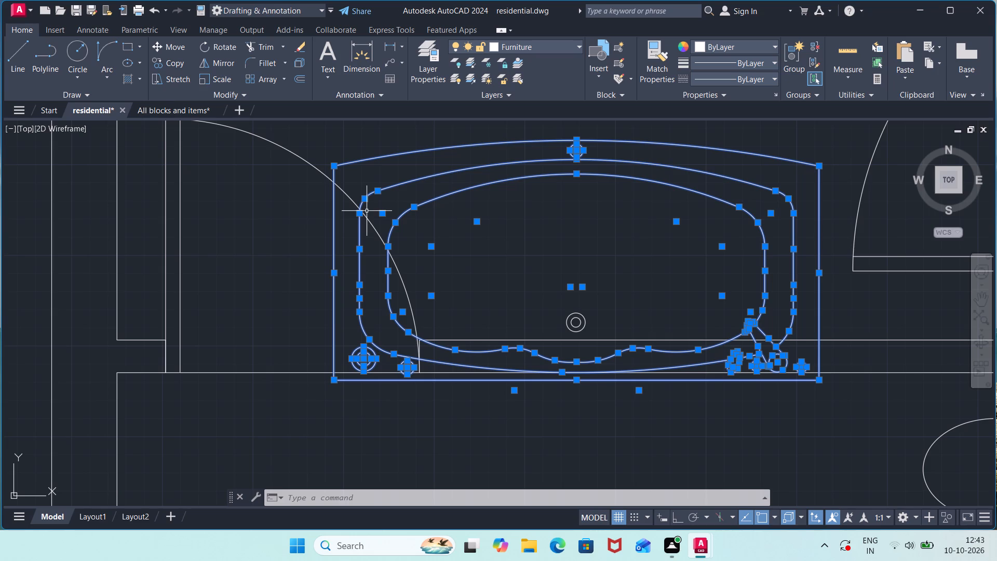
Move the selected bathtub by its south edge into the bathroom below, placing it against that room's south wall.
key(m)
key(Return)
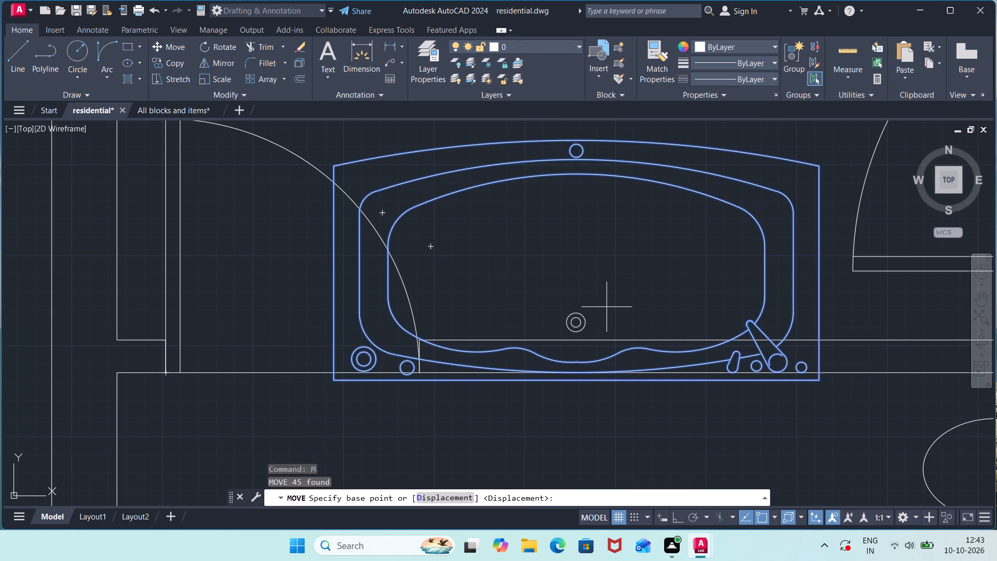
click(587, 383)
scroll(591, 463, down, 1)
middle_drag(592, 464, 592, 464)
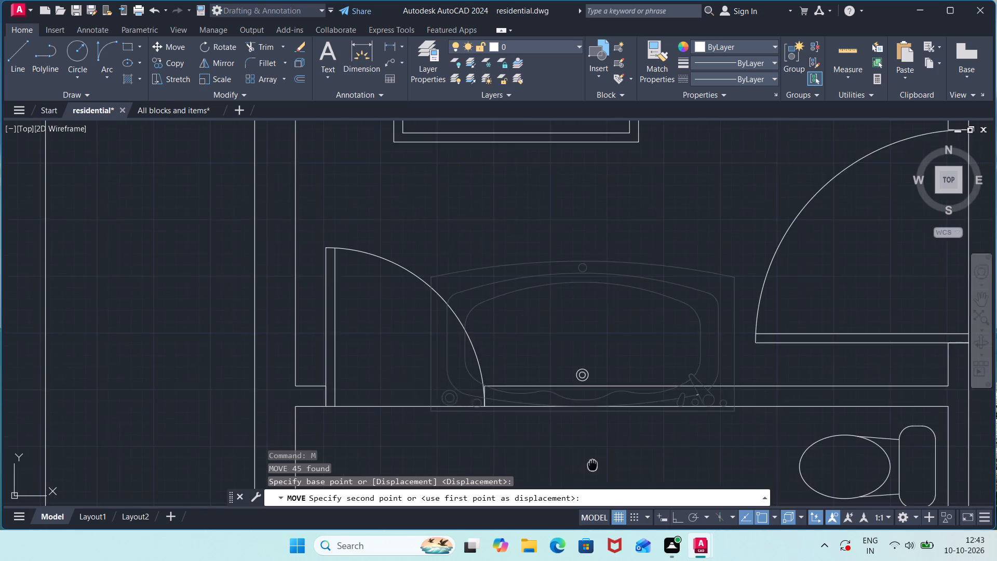
middle_drag(592, 464, 572, 216)
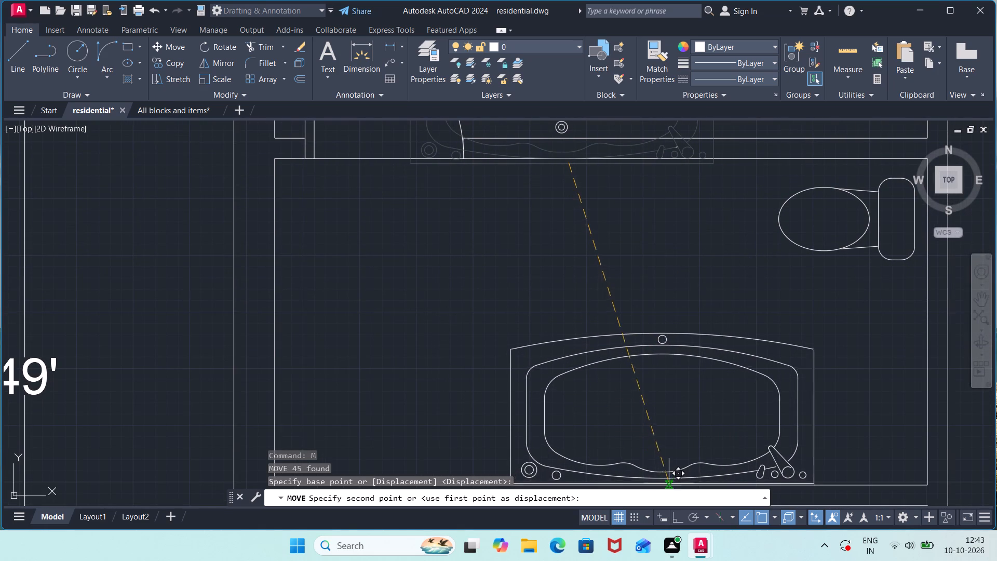
middle_drag(669, 480, 670, 382)
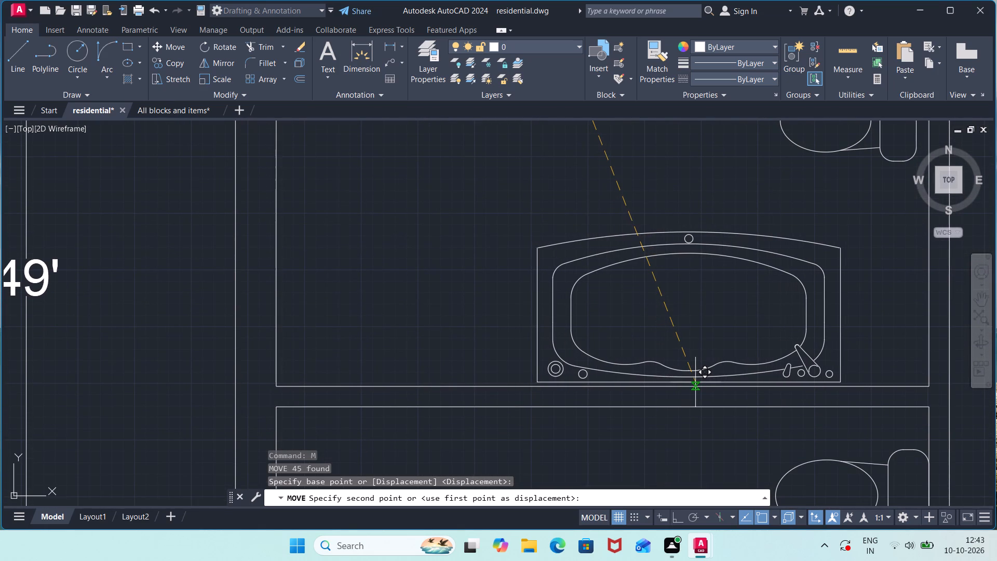
click(696, 388)
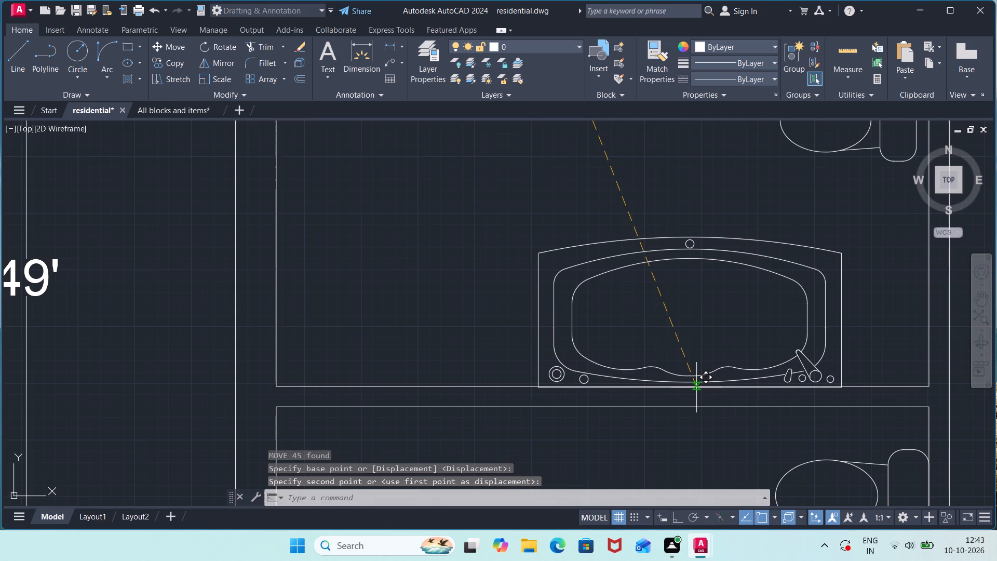
scroll(690, 233, down, 3)
scroll(660, 178, up, 3)
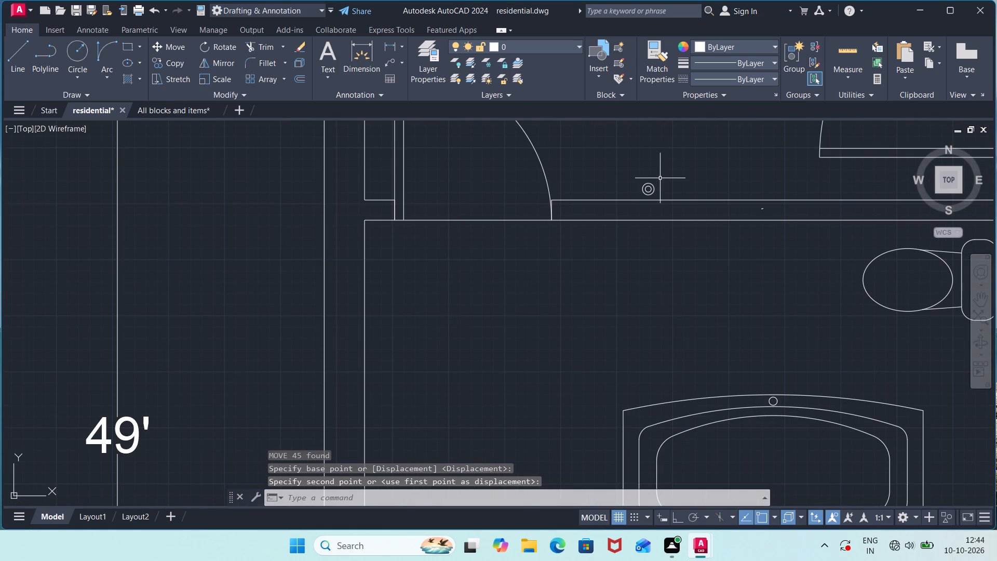
Move the leftover concentric drain circles and tiny line from the wall above into the bathtub, centred near its south inner edge.
click(661, 177)
click(638, 196)
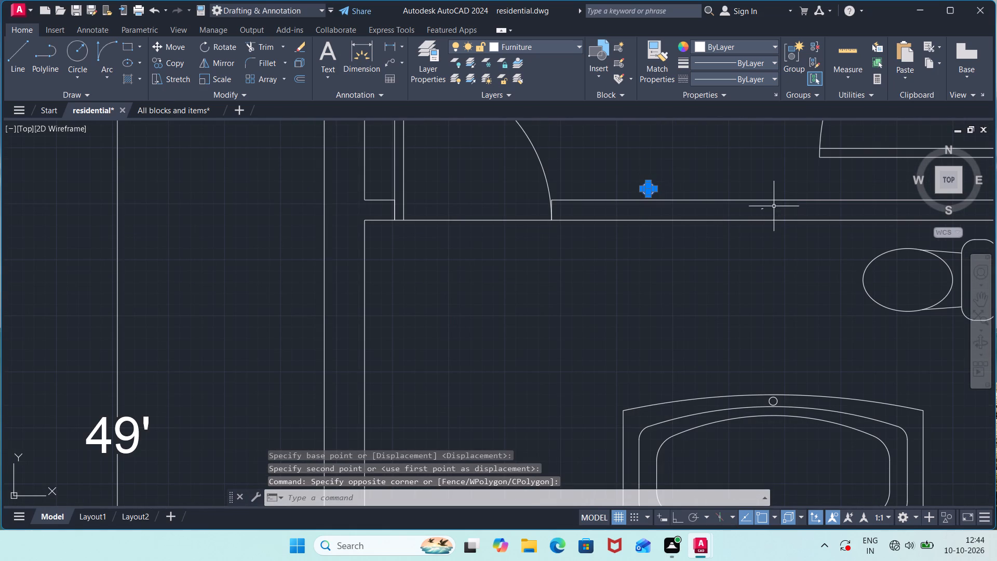
click(774, 205)
click(747, 212)
middle_drag(794, 333, 780, 315)
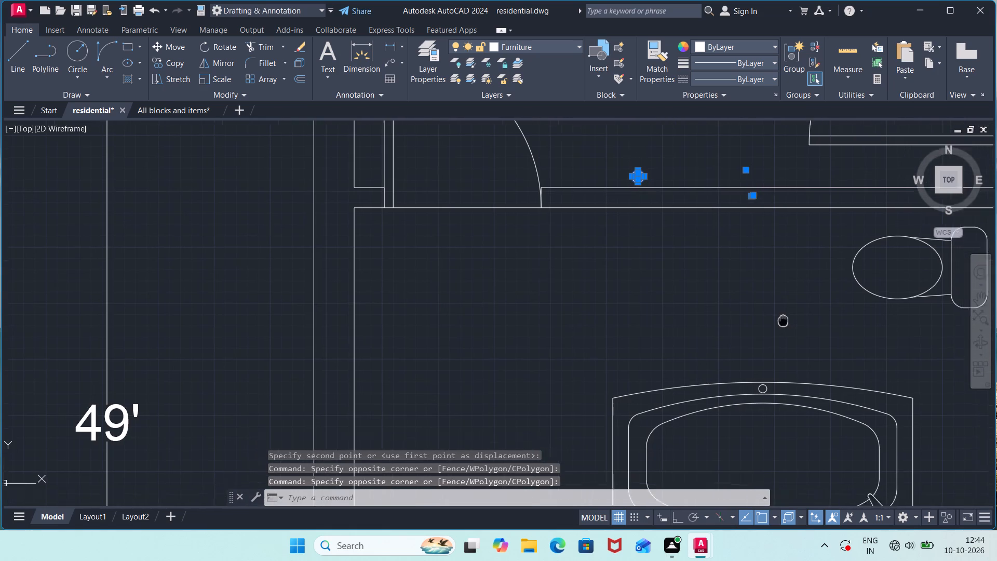
middle_drag(780, 315, 677, 100)
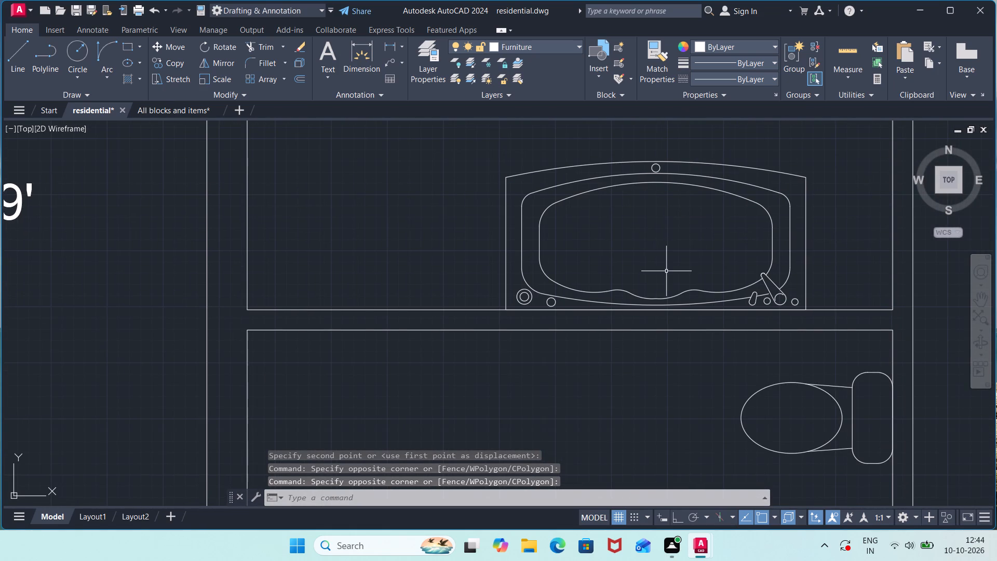
key(m)
key(Return)
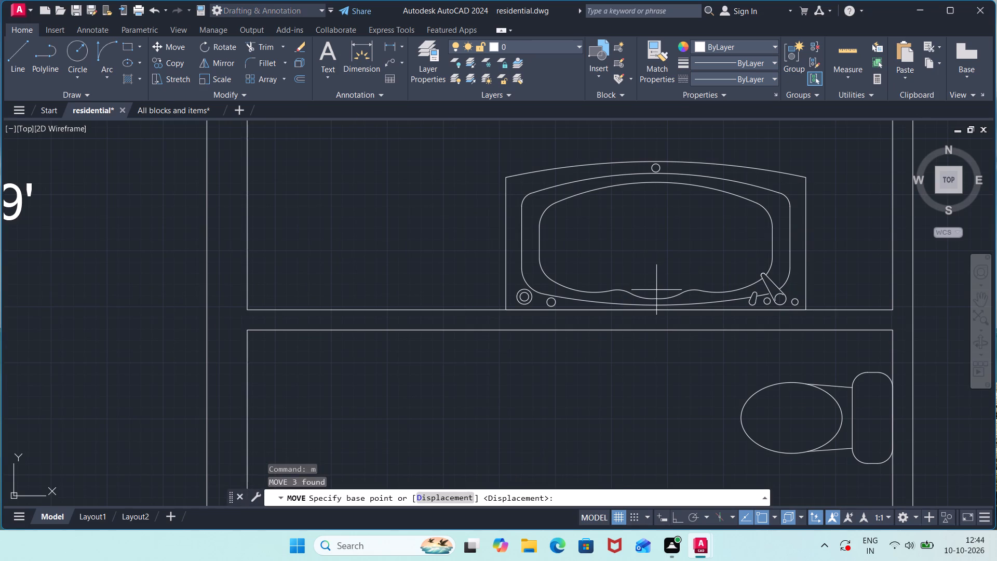
scroll(594, 161, down, 1)
middle_drag(581, 141, 610, 295)
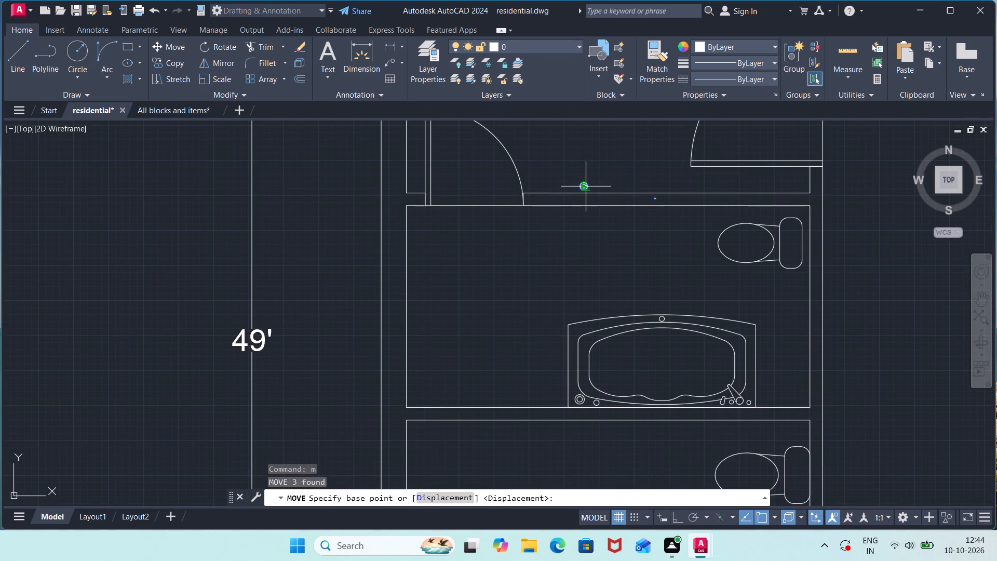
scroll(588, 184, up, 4)
click(546, 196)
scroll(666, 362, down, 1)
middle_drag(683, 431, 629, 165)
scroll(707, 380, down, 2)
middle_drag(704, 402, 672, 197)
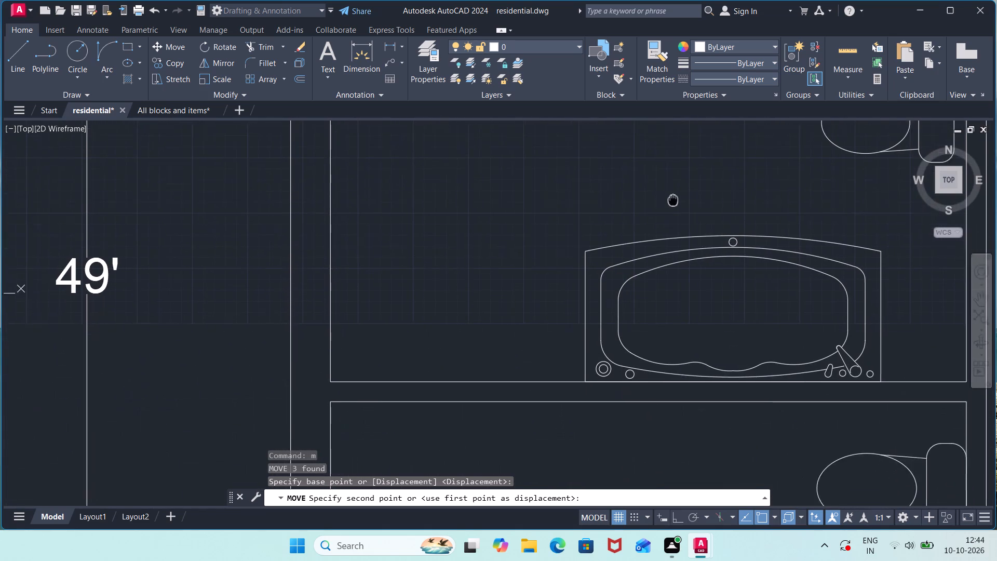
middle_drag(672, 197, 672, 187)
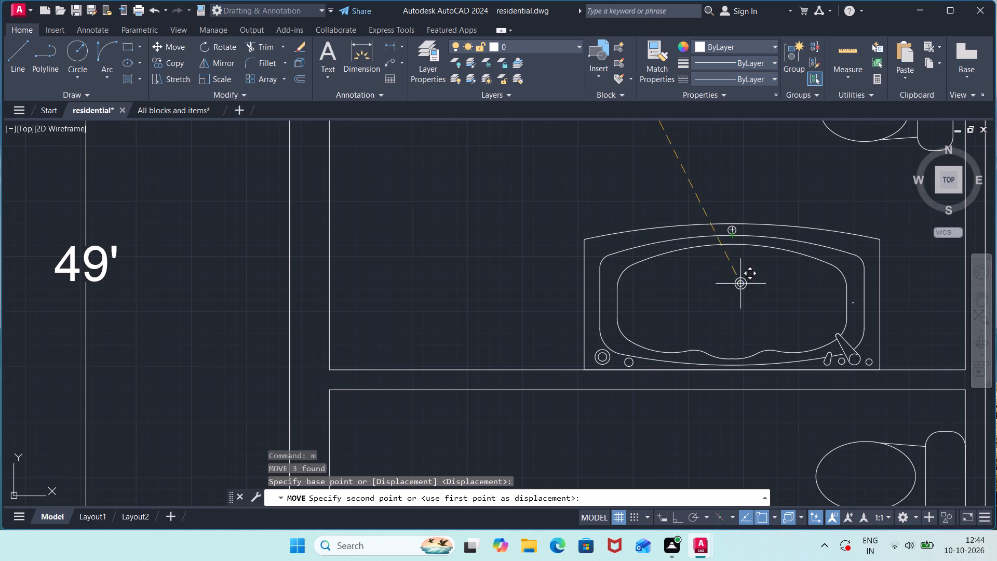
click(734, 349)
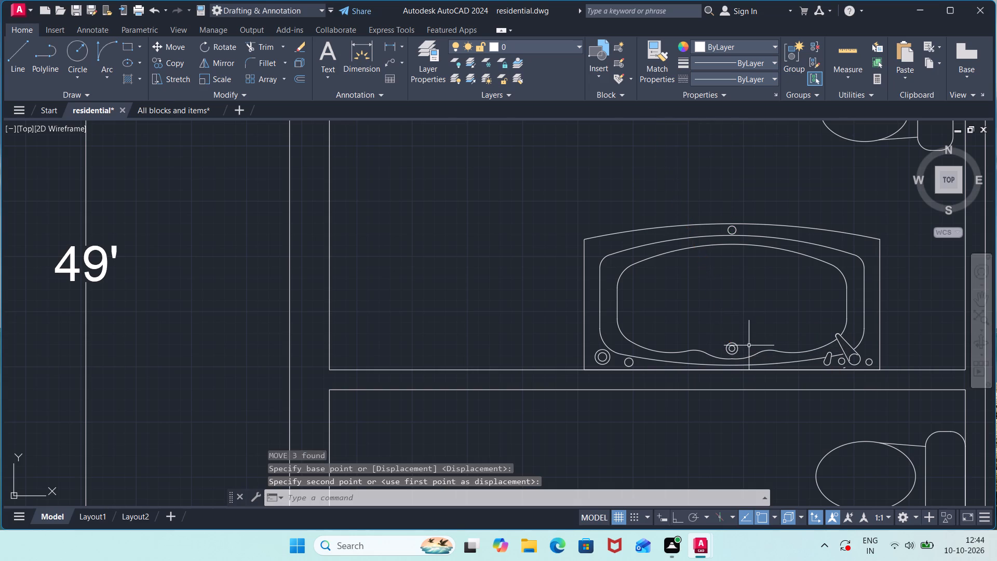
Move the stray short line below the faucet up to the open end of the bathtub's south rim curve.
scroll(844, 379, up, 3)
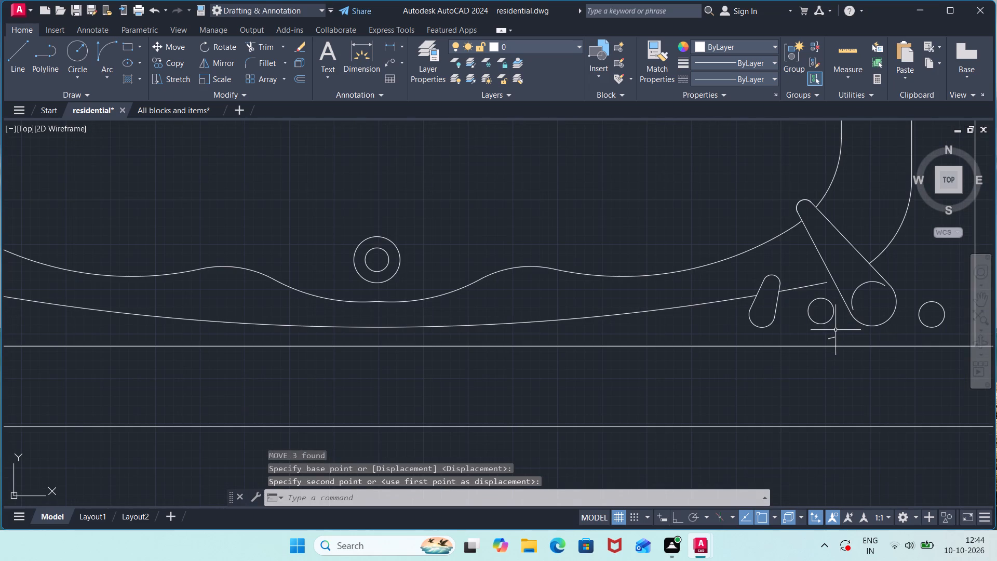
click(832, 338)
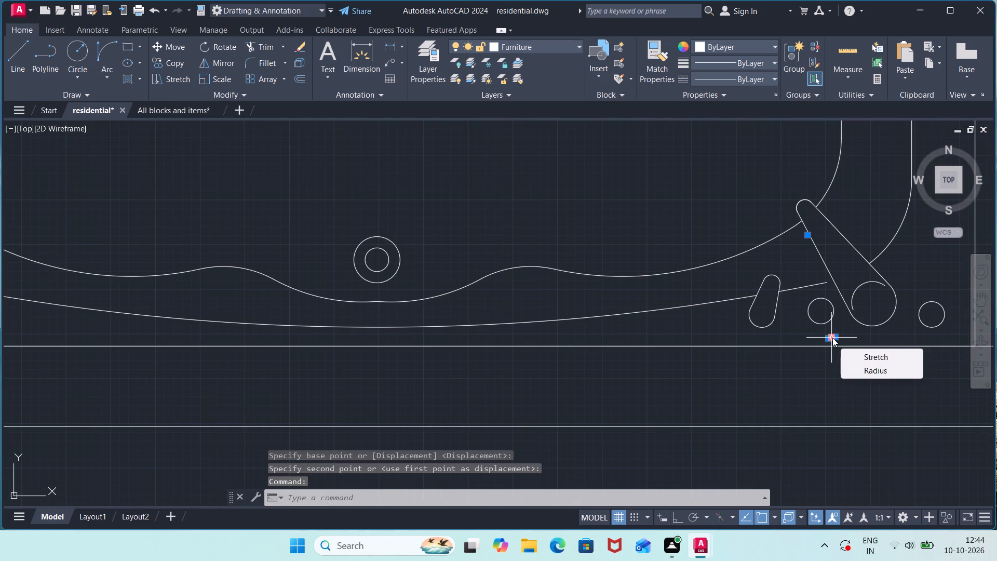
key(m)
key(Return)
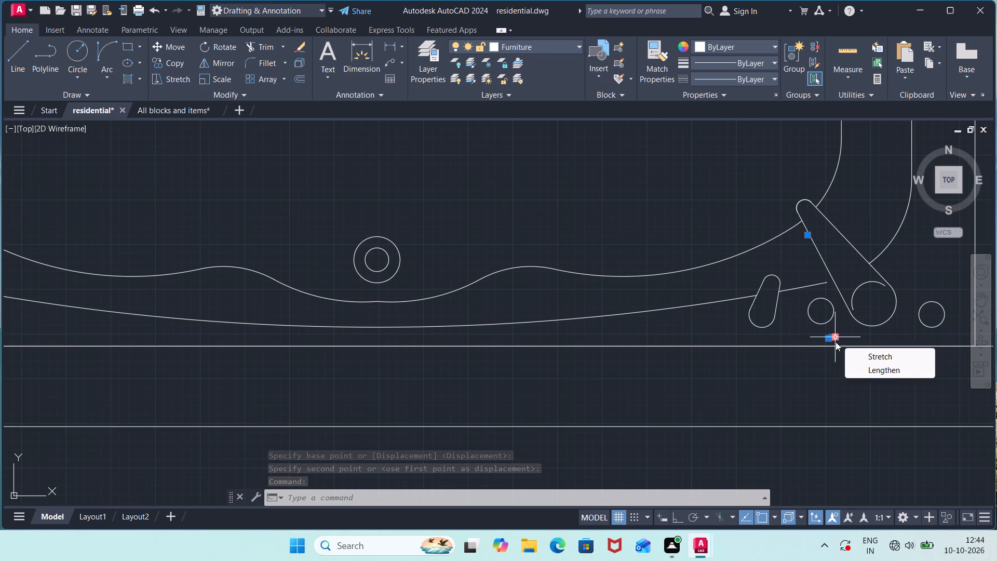
key(m)
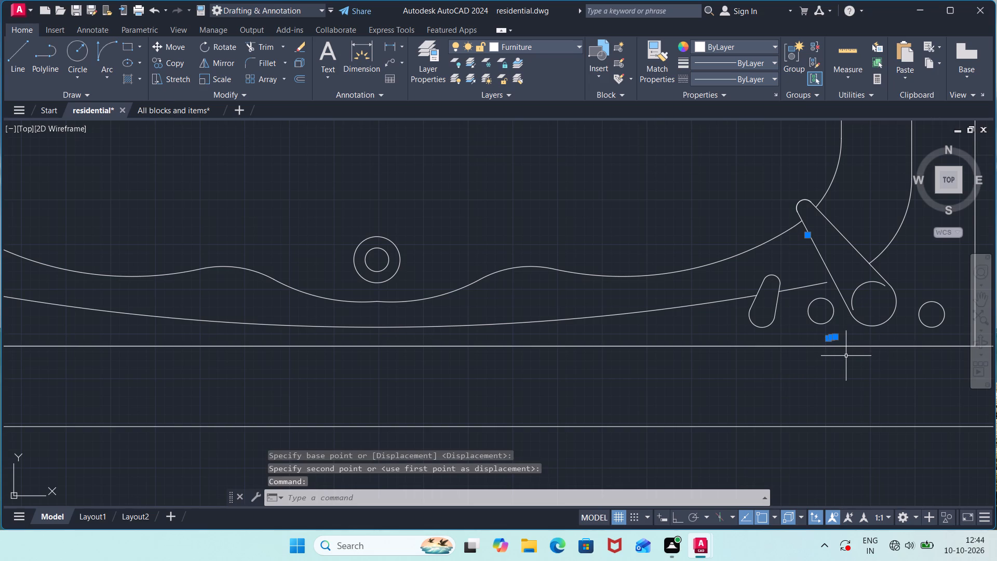
key(Return)
click(831, 334)
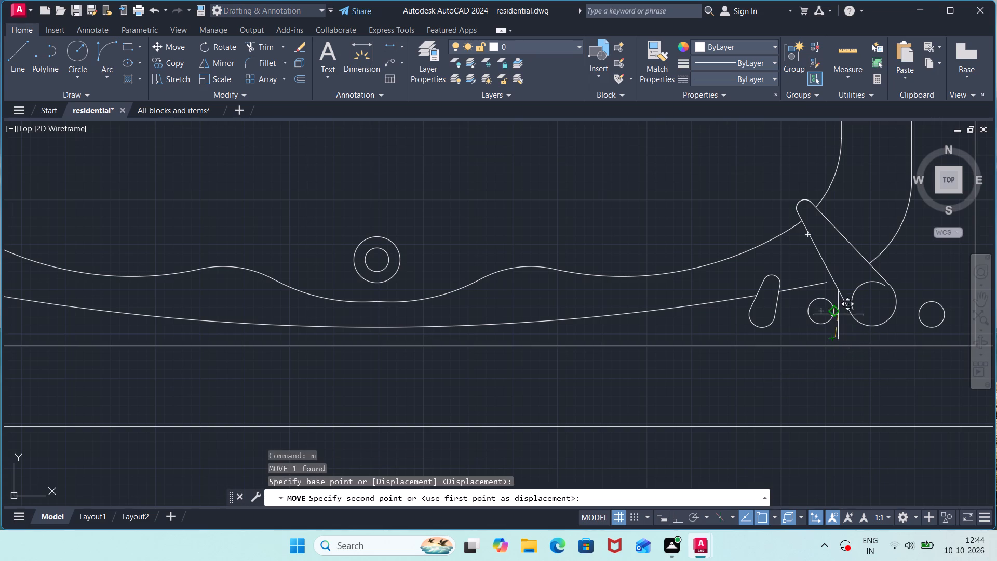
click(833, 284)
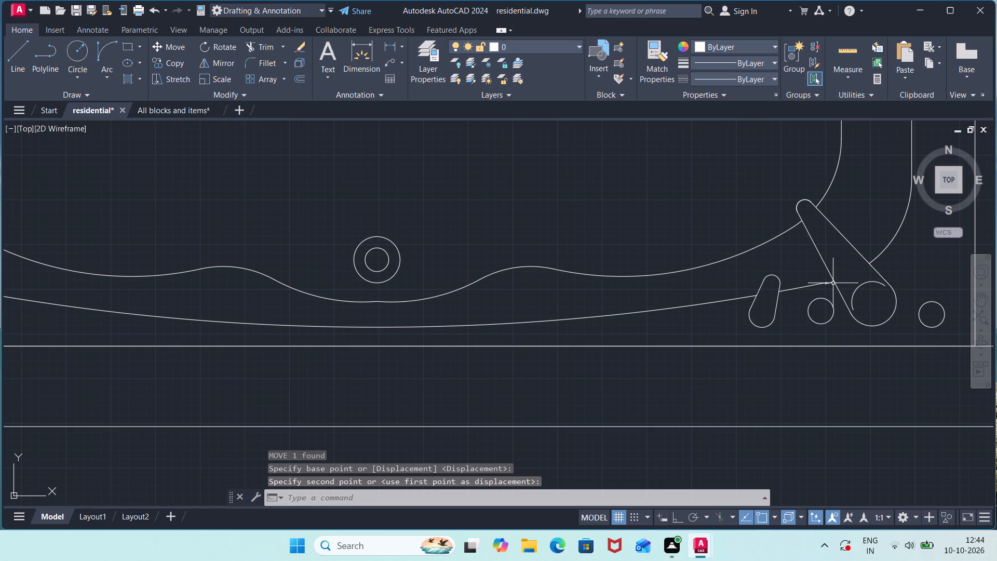
Move the short line by its west endpoint onto the rim curve's east endpoint, closing the gap to the faucet.
scroll(825, 293, up, 3)
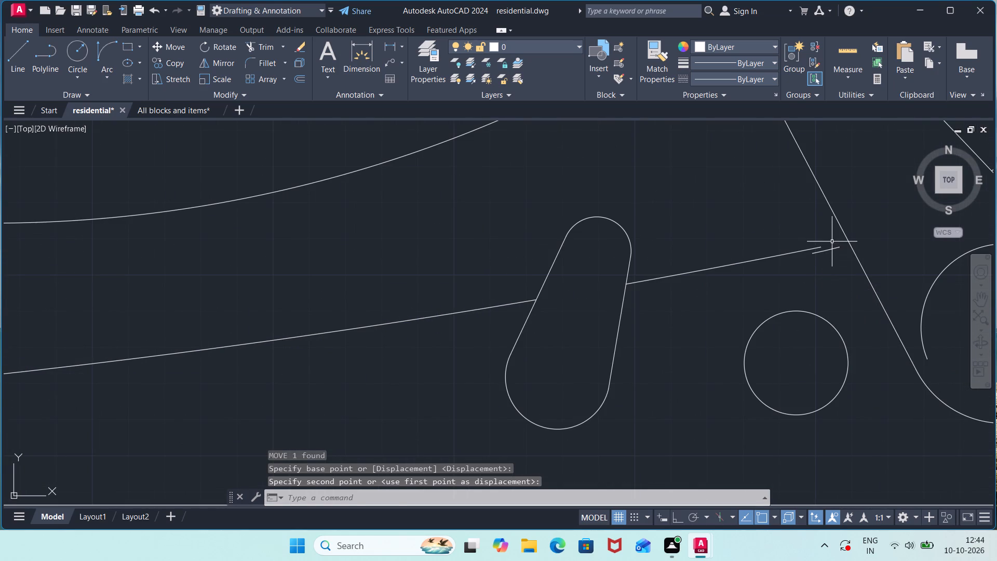
click(832, 241)
click(825, 264)
key(m)
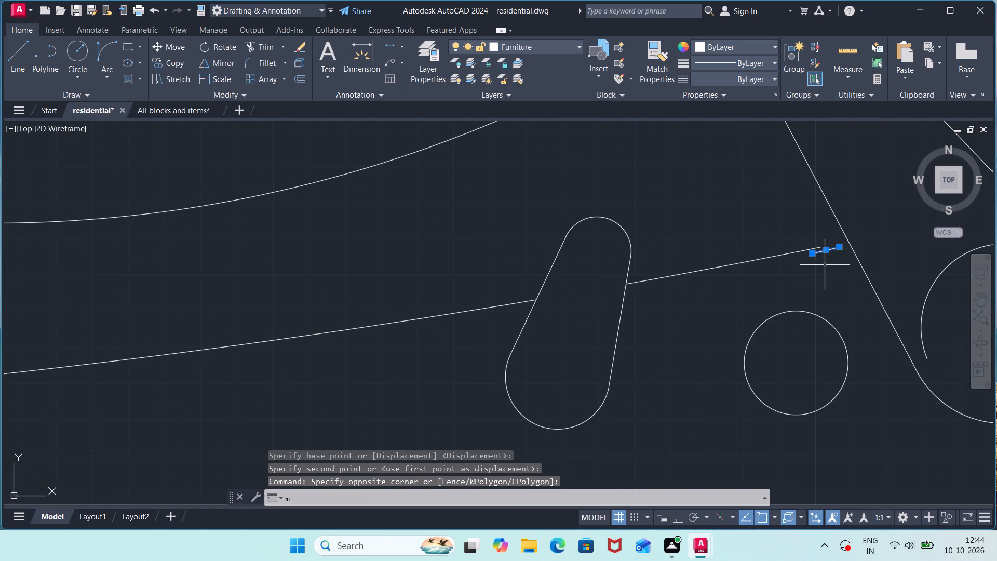
key(Return)
click(812, 255)
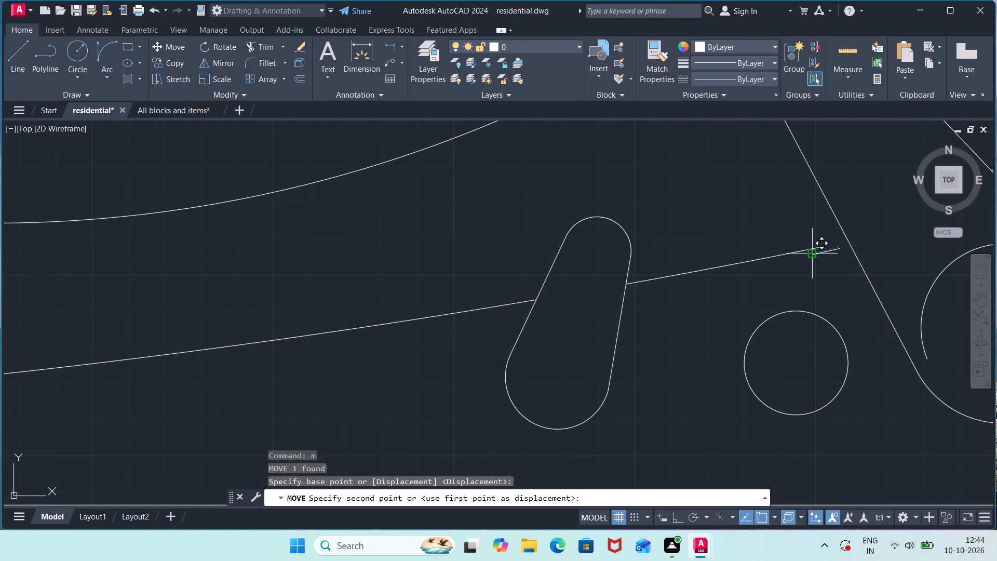
click(820, 248)
Examine the completed bathtub and the surrounding rooms of the floor plan for fixtures still to place.
scroll(800, 309, down, 2)
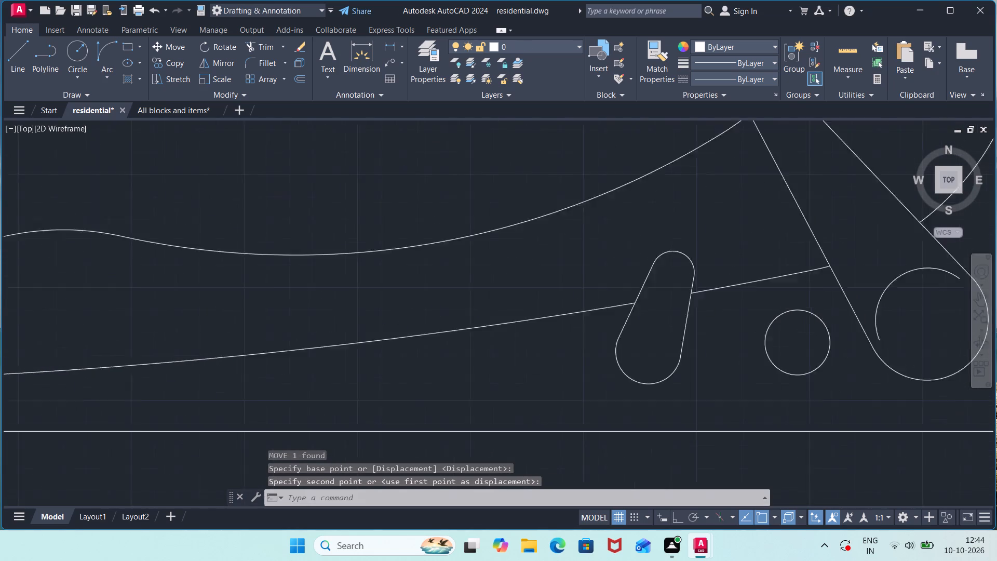
scroll(800, 309, down, 1)
scroll(881, 282, down, 3)
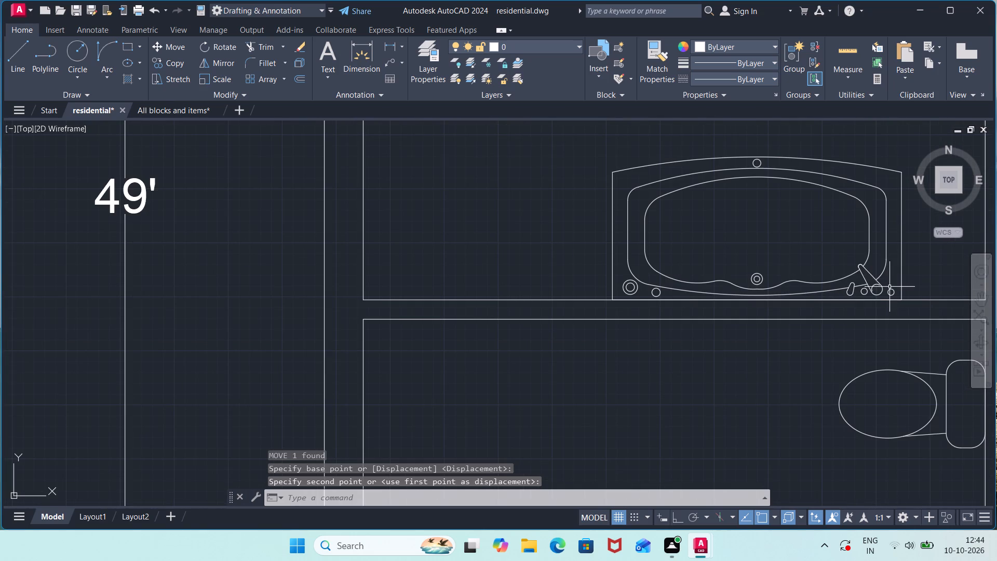
scroll(882, 292, down, 2)
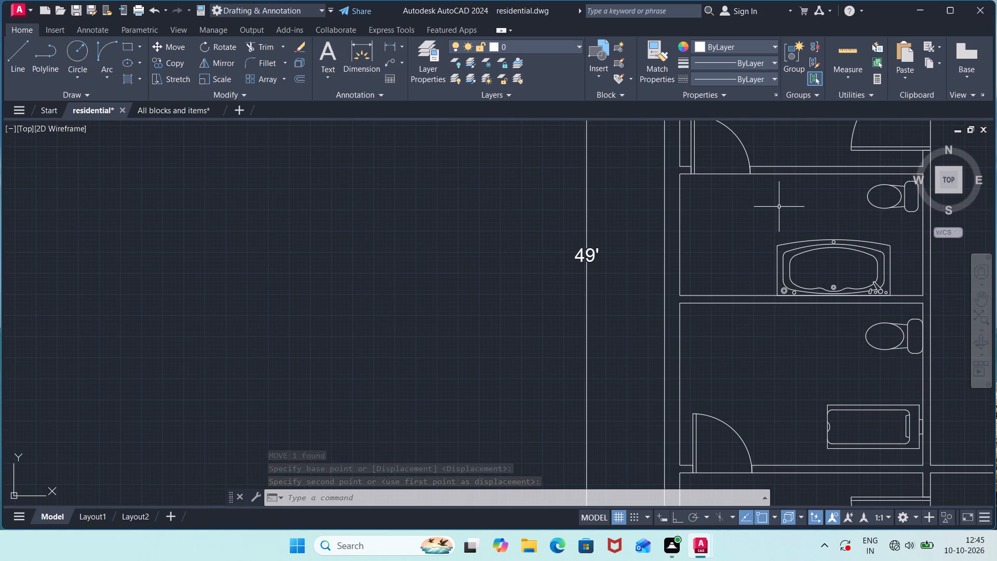
middle_drag(779, 207, 676, 296)
middle_drag(710, 222, 673, 315)
middle_drag(722, 261, 716, 161)
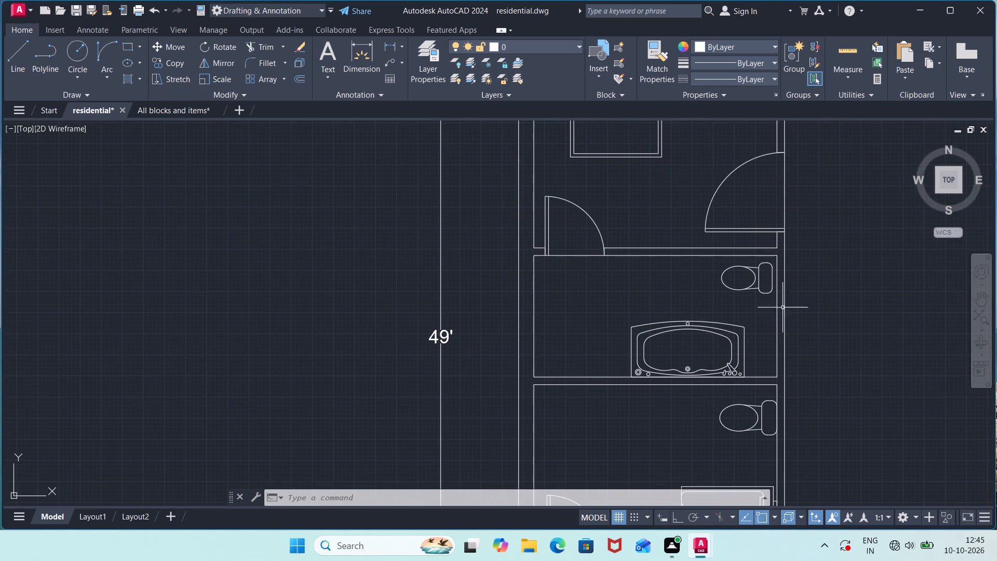
middle_drag(789, 330, 798, 202)
scroll(836, 257, down, 2)
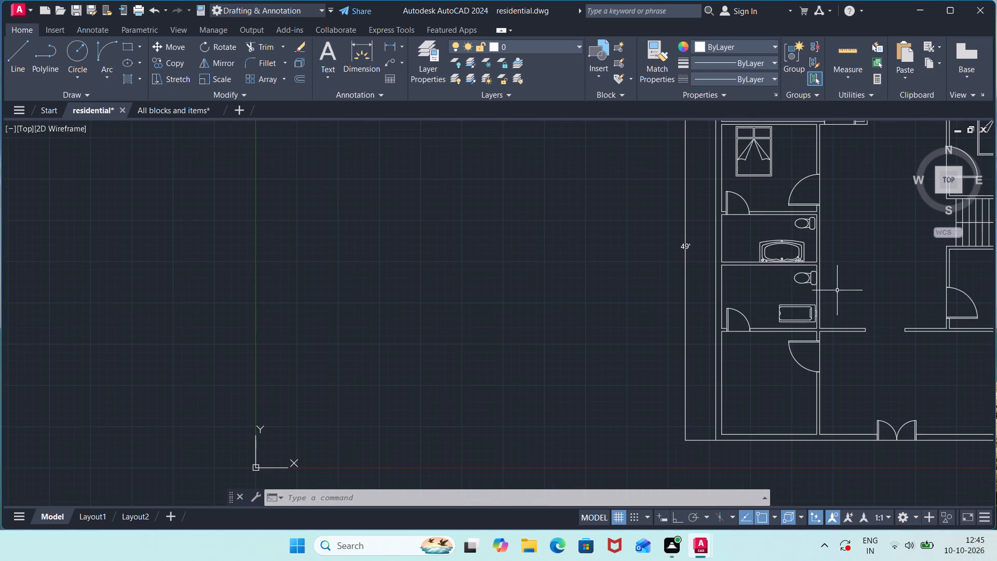
middle_drag(837, 292, 619, 253)
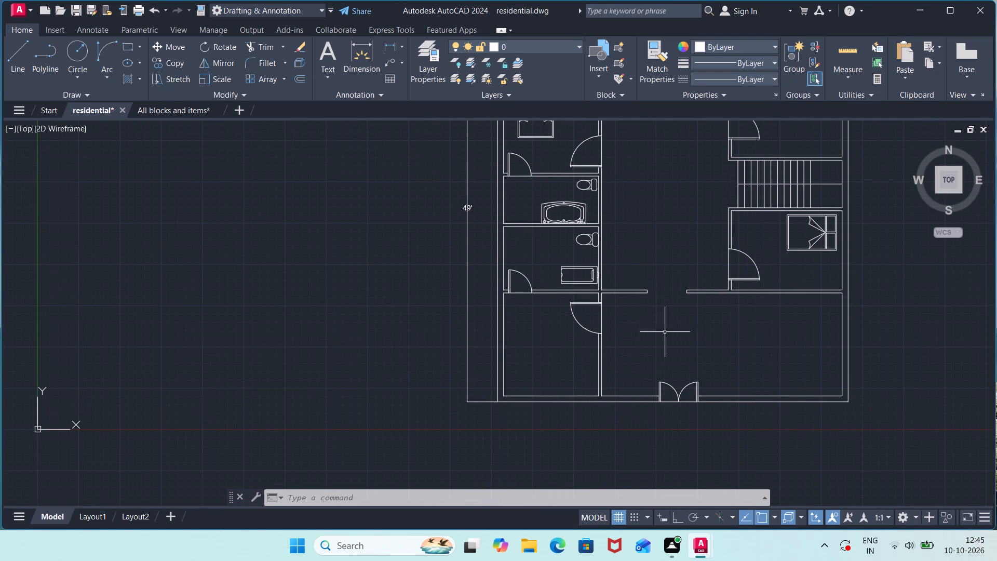
middle_drag(667, 328, 626, 447)
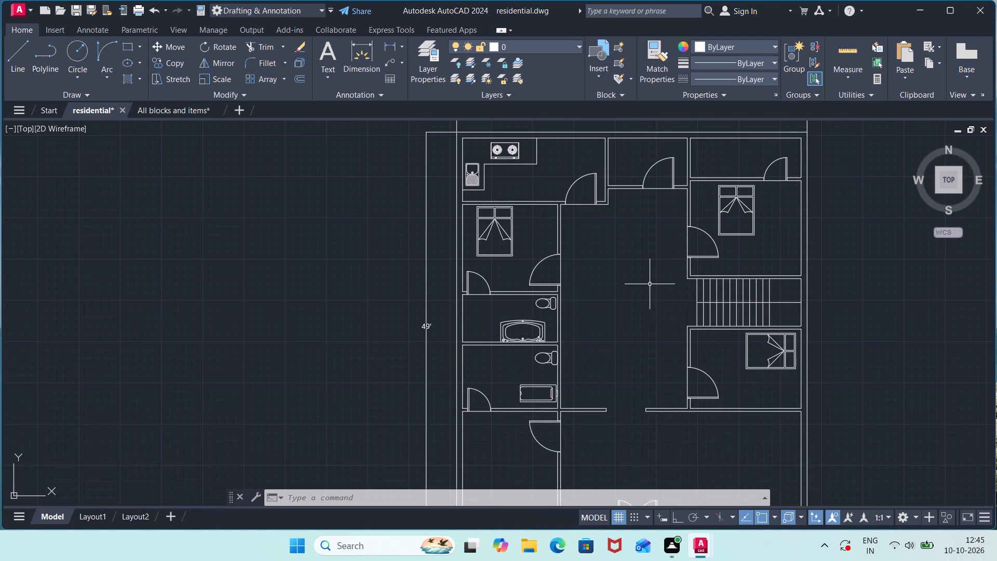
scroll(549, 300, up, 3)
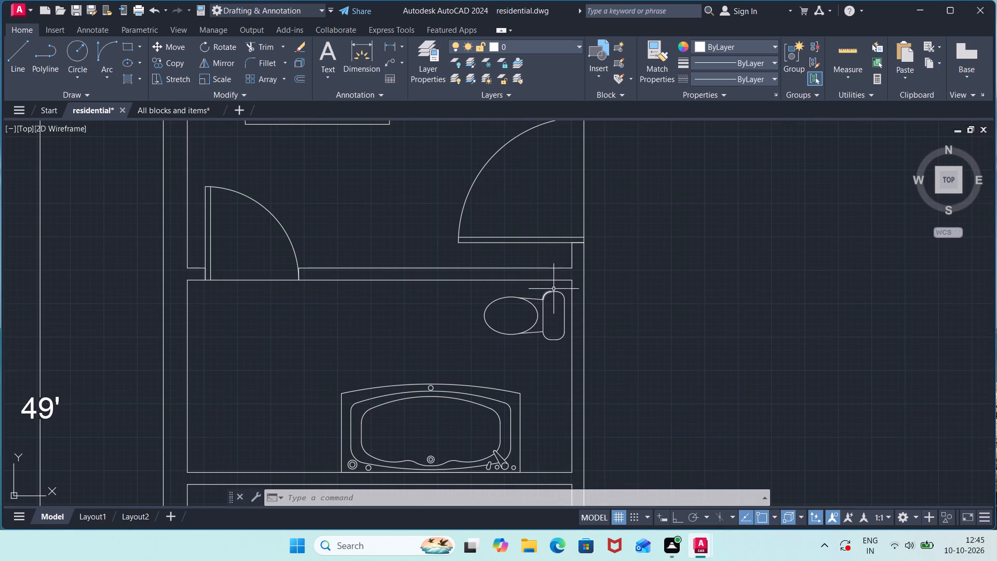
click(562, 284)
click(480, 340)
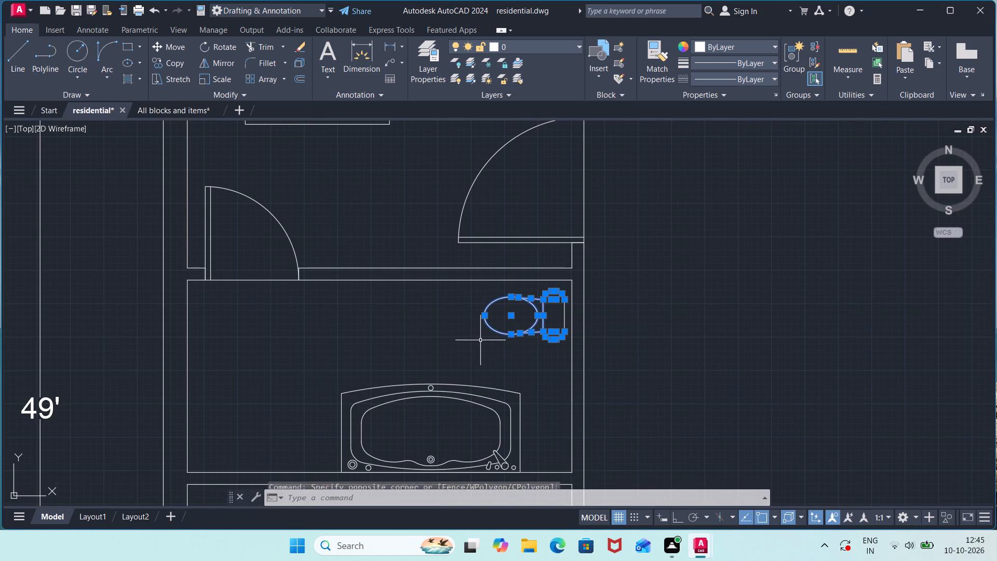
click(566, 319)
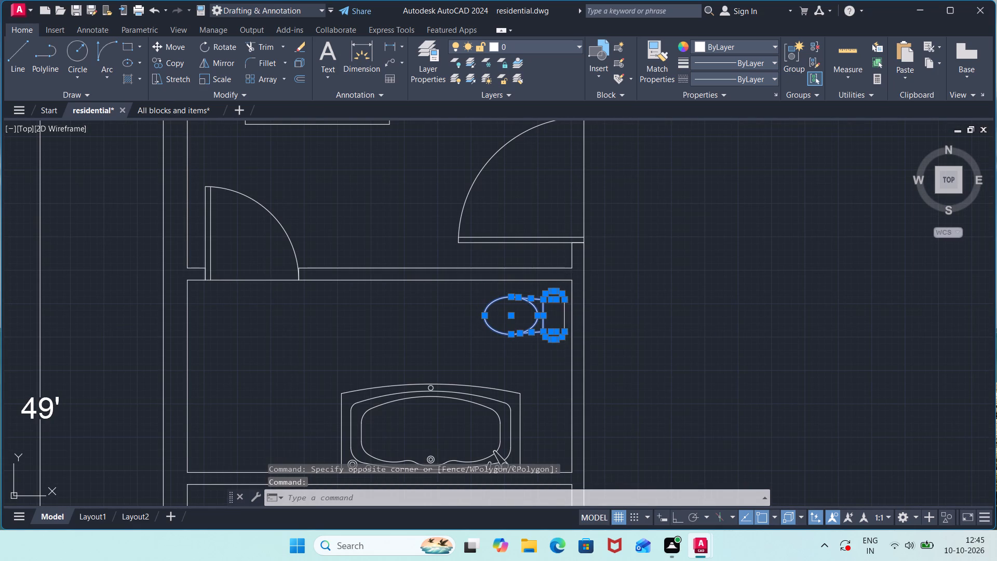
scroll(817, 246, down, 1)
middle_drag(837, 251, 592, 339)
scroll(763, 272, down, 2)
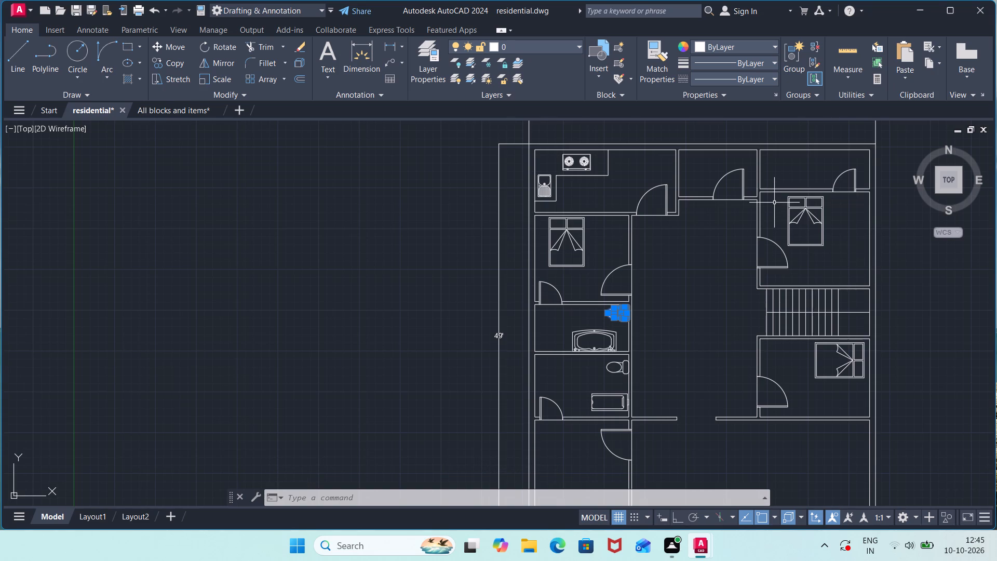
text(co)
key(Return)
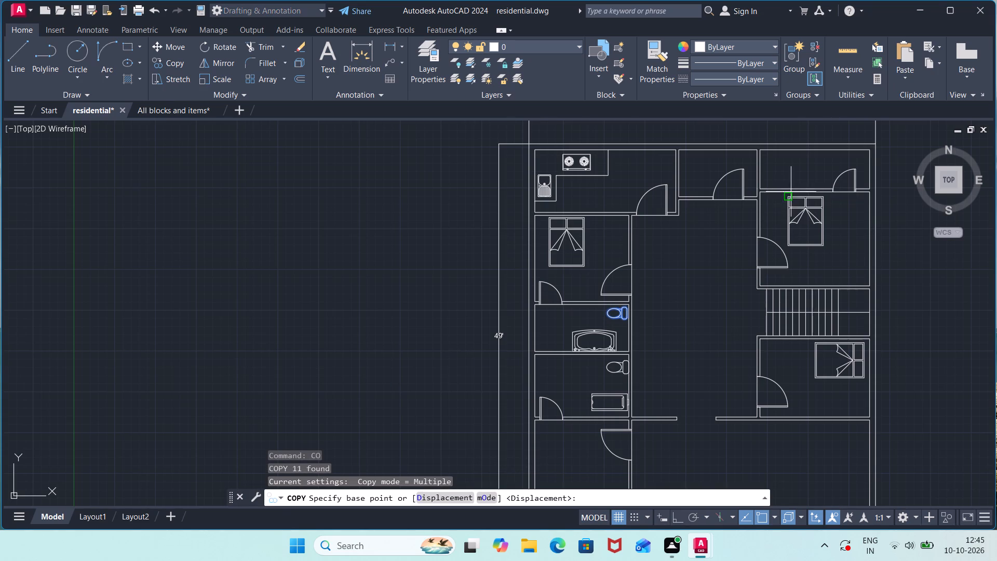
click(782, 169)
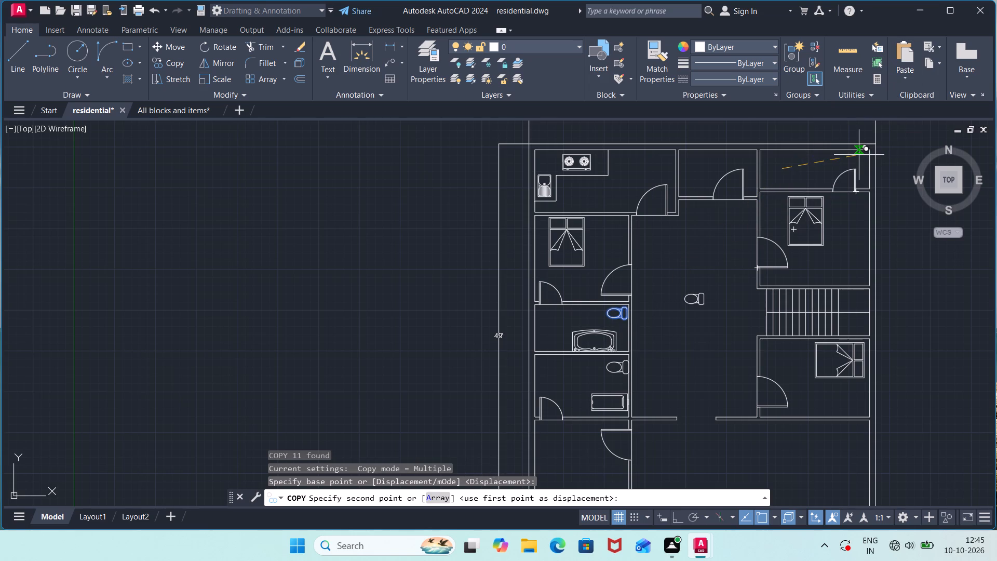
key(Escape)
Move the toilet from the bathroom with the curved-rim bathtub into the middle of the northeast small room.
scroll(610, 309, up, 2)
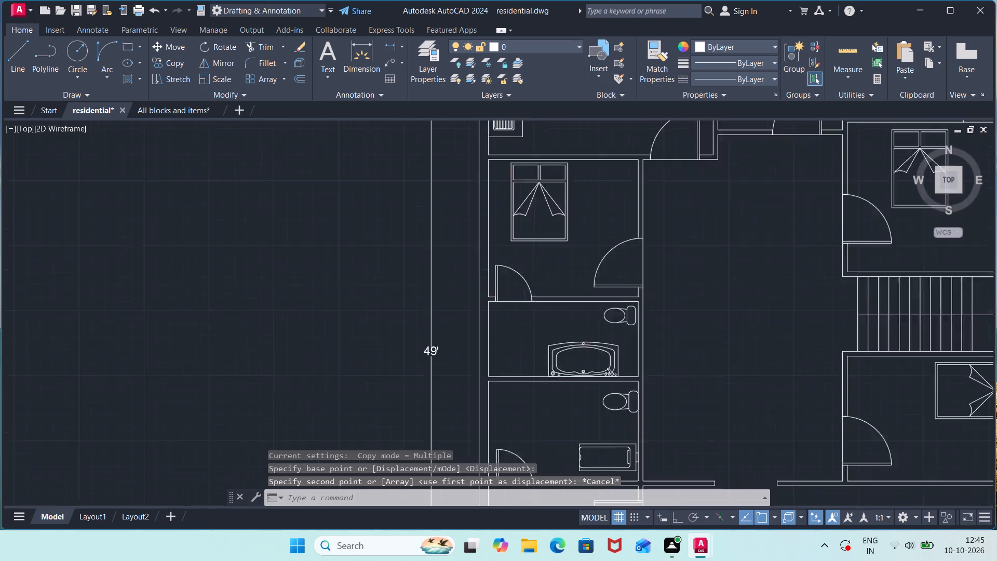
scroll(610, 308, up, 1)
click(672, 298)
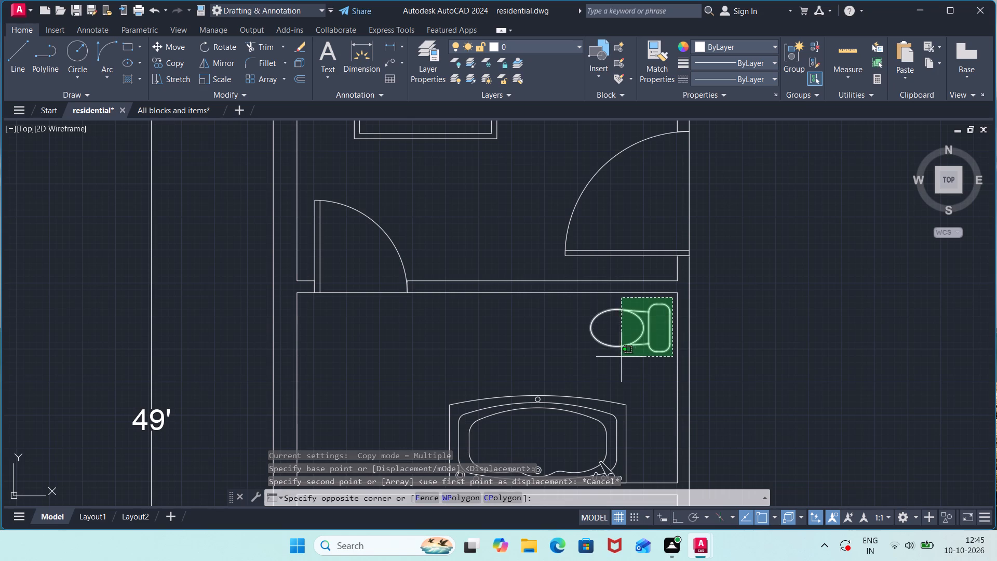
click(573, 362)
key(m)
key(Return)
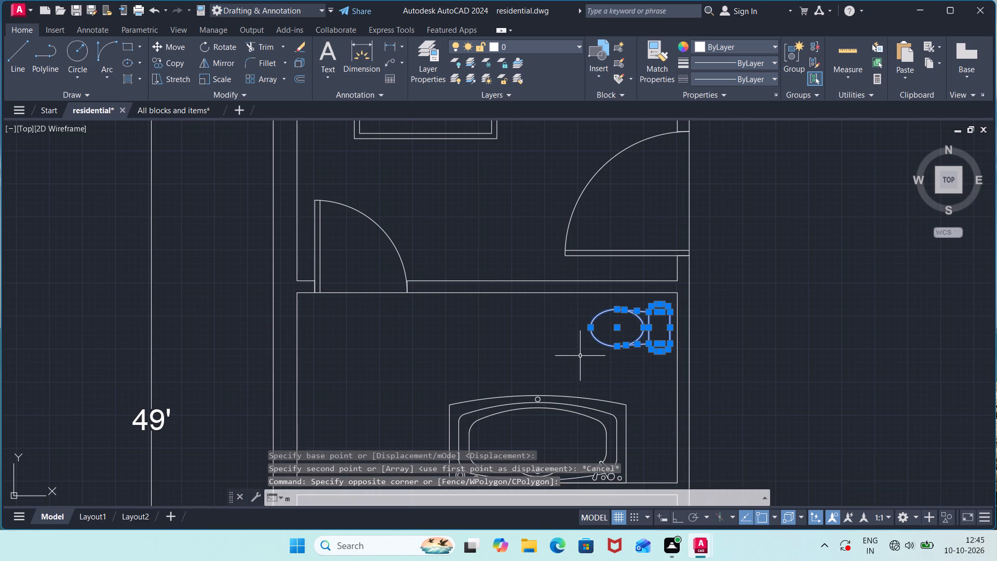
click(671, 306)
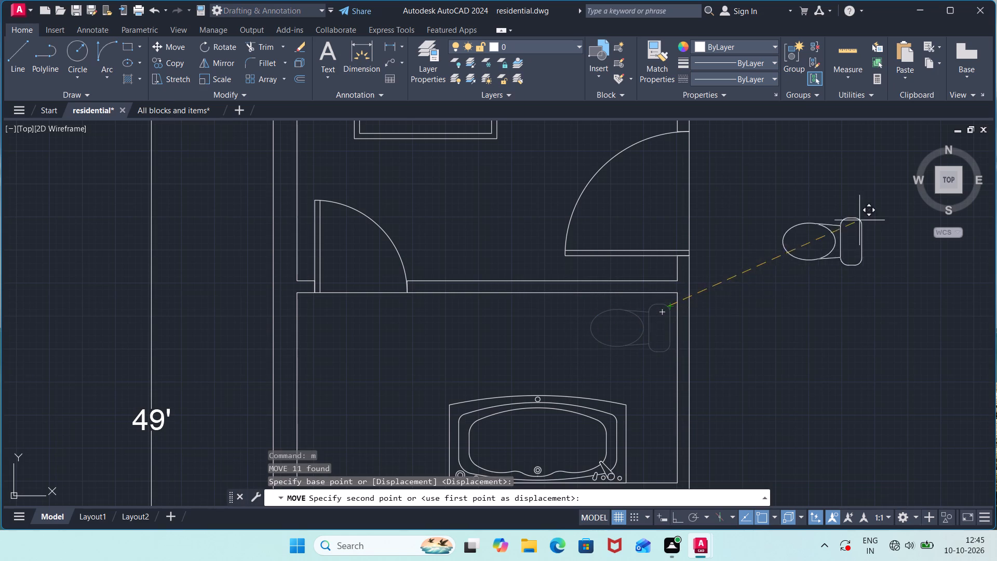
middle_drag(863, 218, 576, 462)
middle_drag(814, 304, 399, 542)
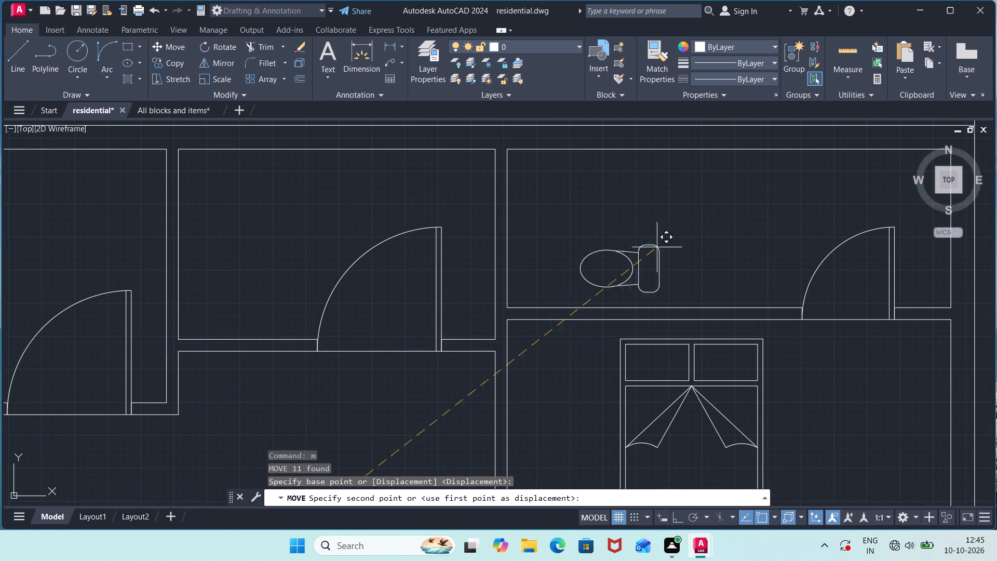
click(696, 212)
Rotate the toilet in the northeast room by 180° so its tank faces west.
drag(736, 197, 725, 221)
click(551, 289)
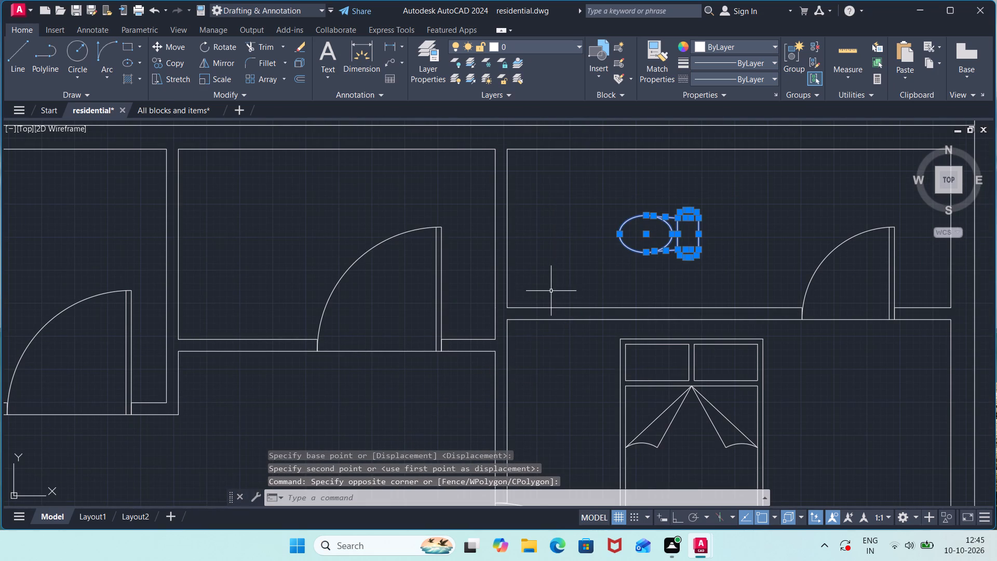
text(ro)
key(Return)
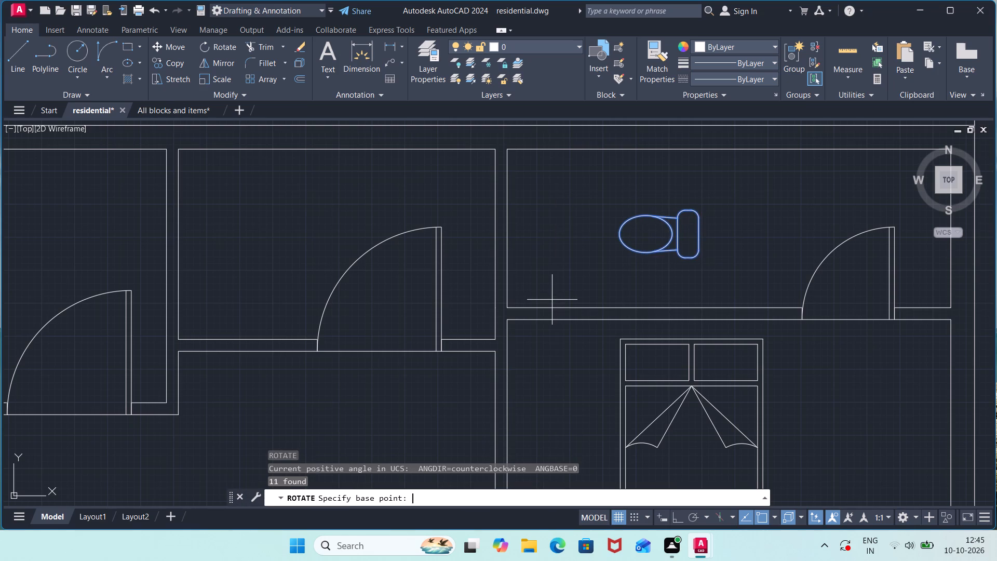
click(691, 212)
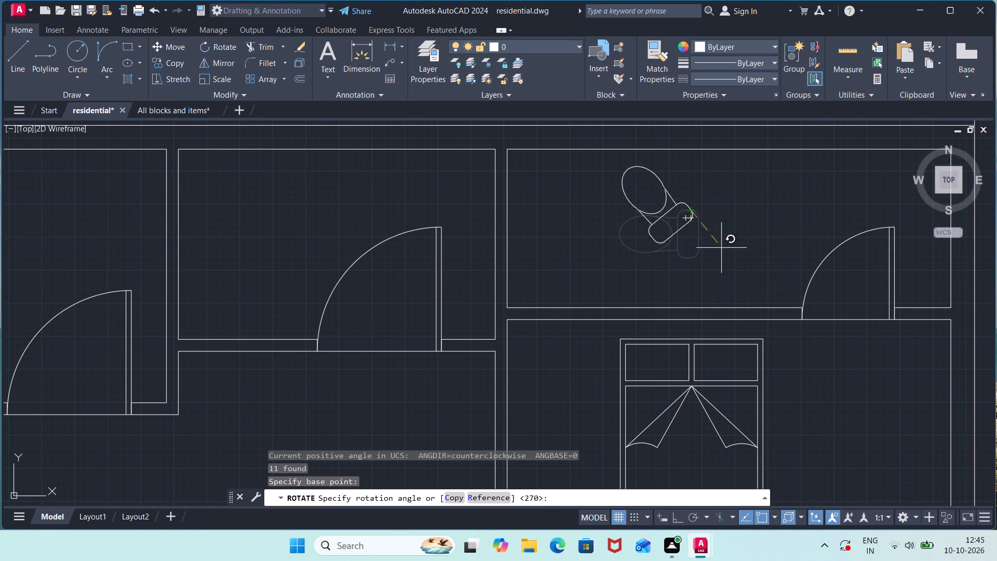
click(601, 211)
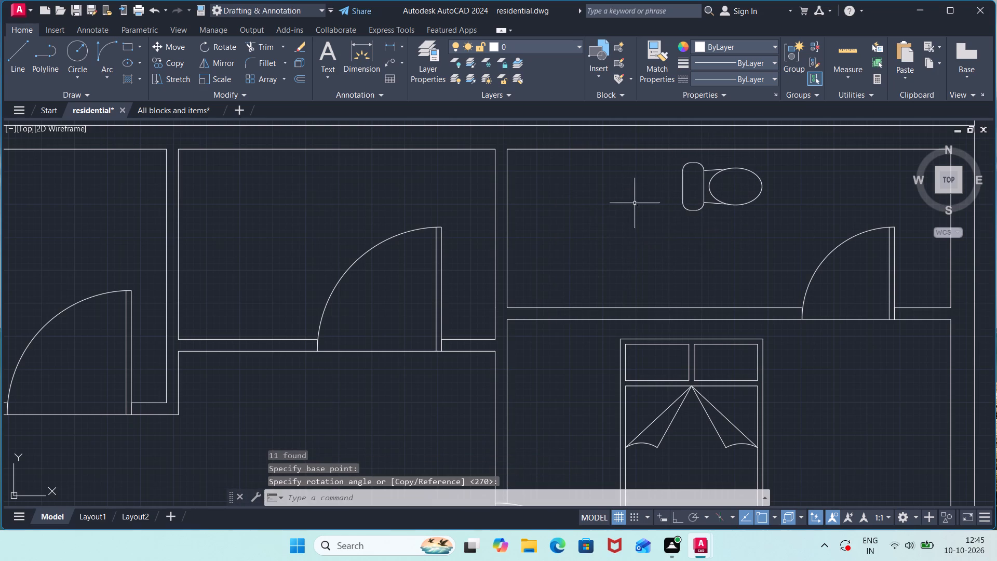
Move the rotated toilet by its tank so the tank's back sits against the northeast room's west wall.
click(666, 161)
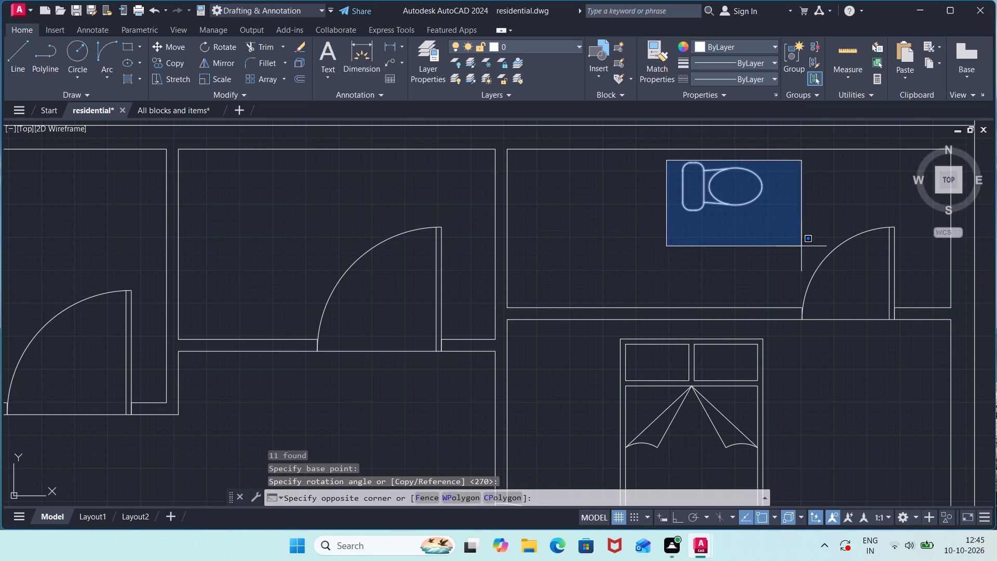
click(803, 246)
key(m)
key(Return)
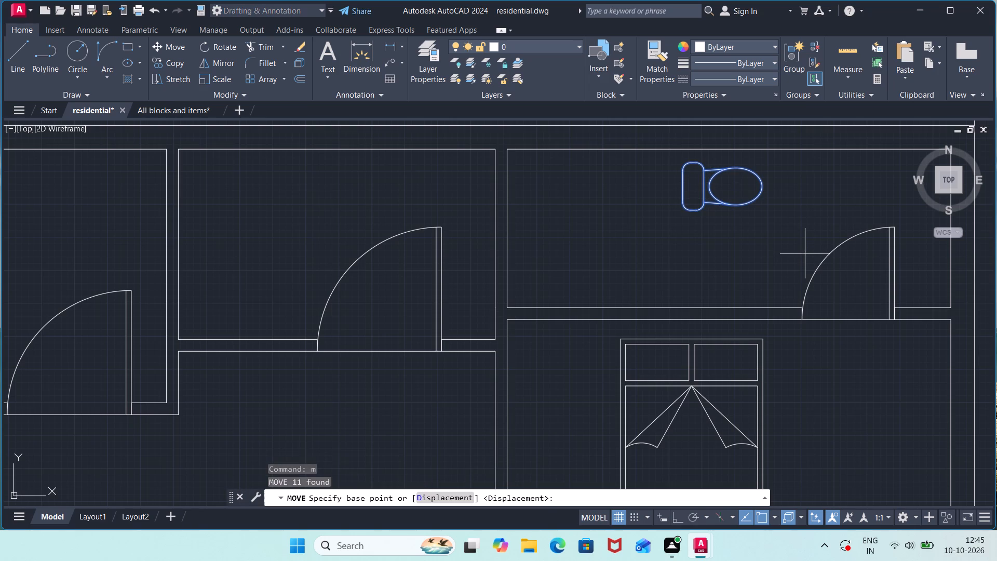
click(686, 185)
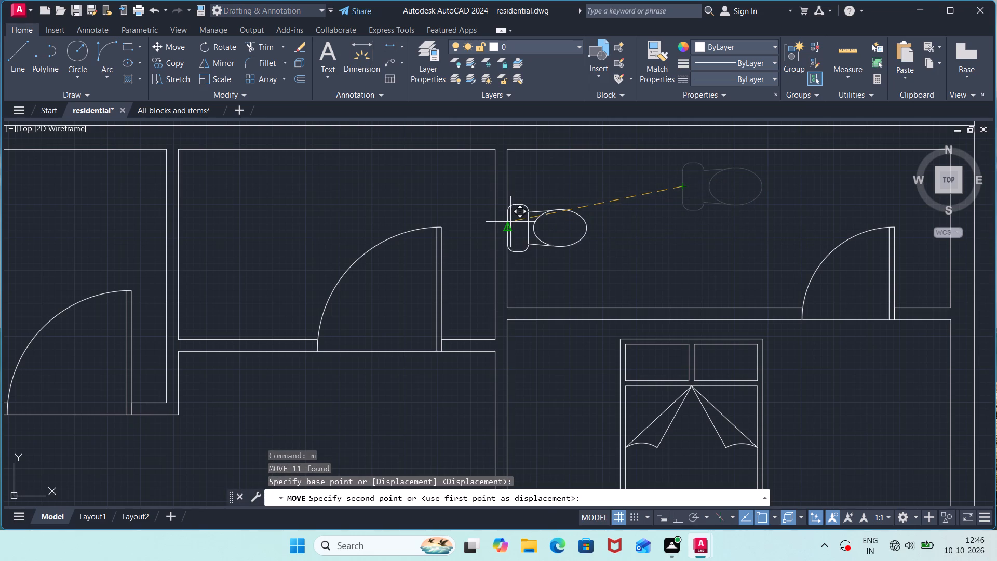
click(508, 220)
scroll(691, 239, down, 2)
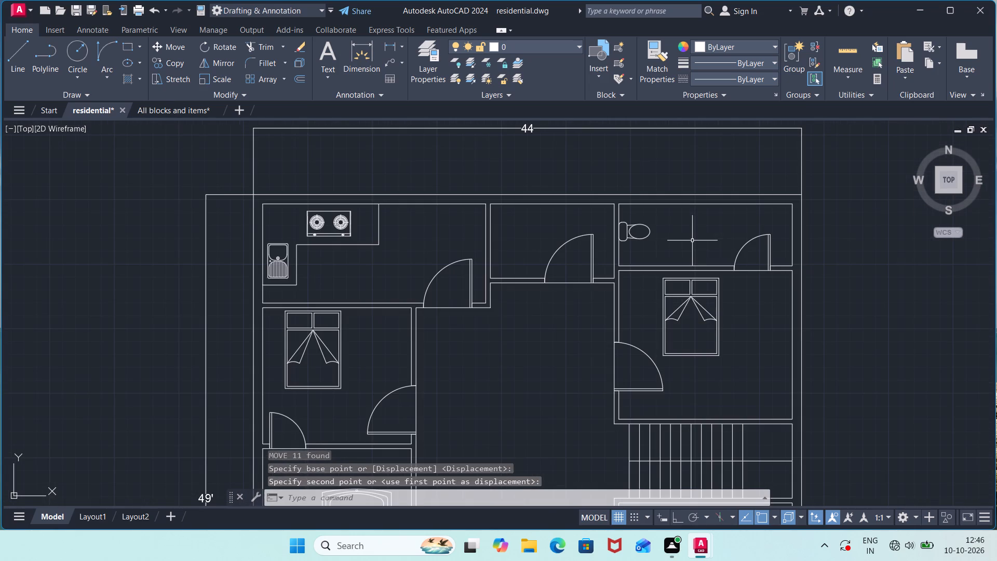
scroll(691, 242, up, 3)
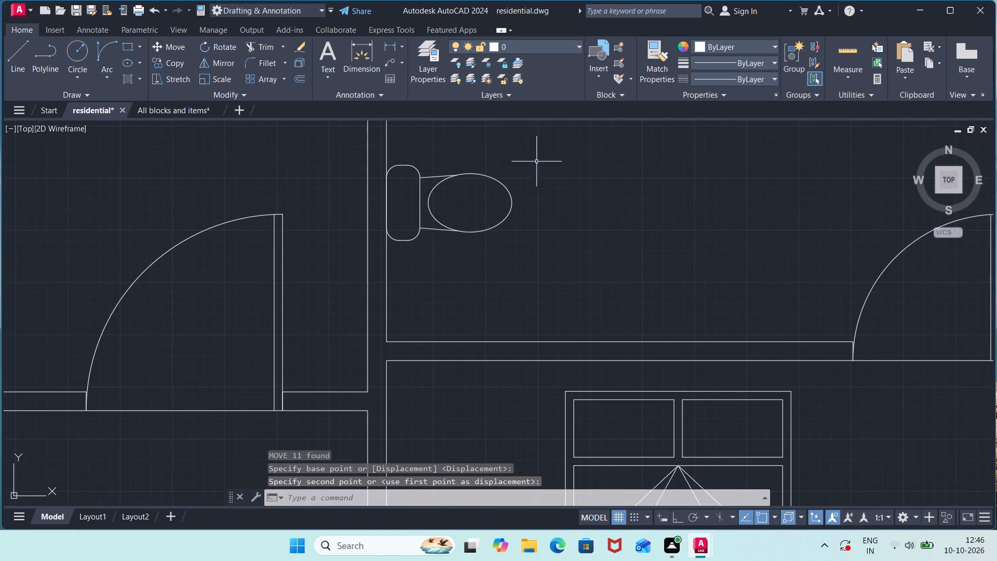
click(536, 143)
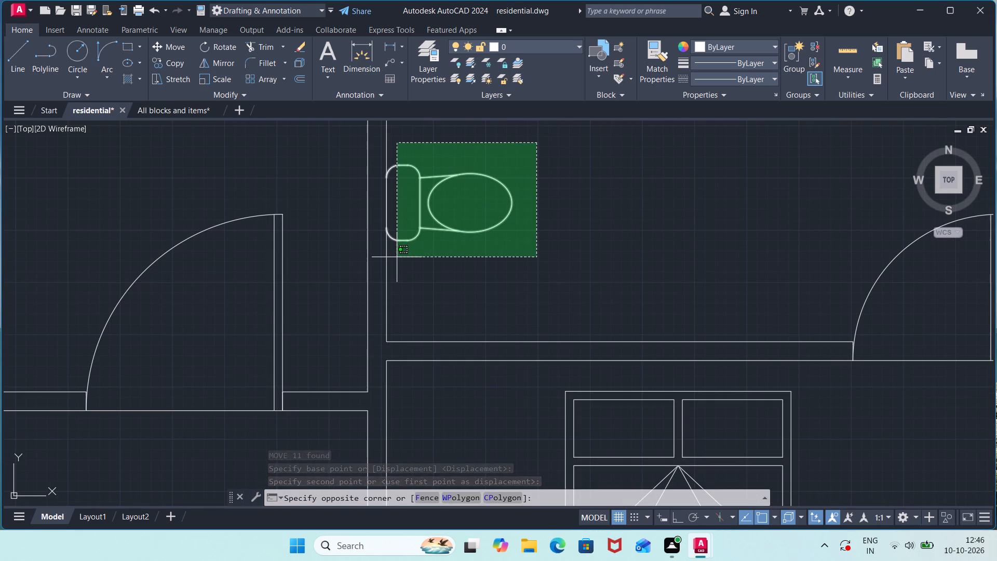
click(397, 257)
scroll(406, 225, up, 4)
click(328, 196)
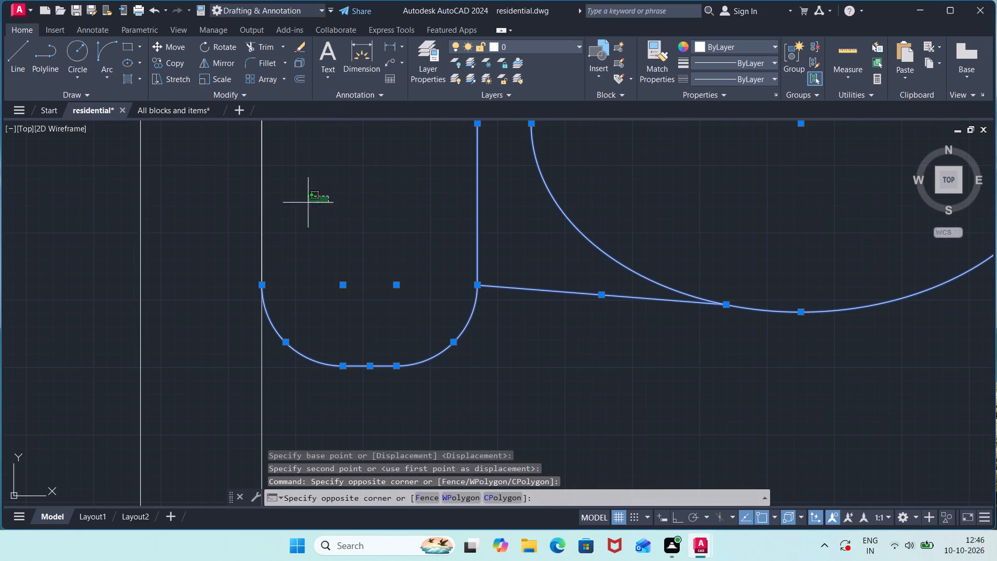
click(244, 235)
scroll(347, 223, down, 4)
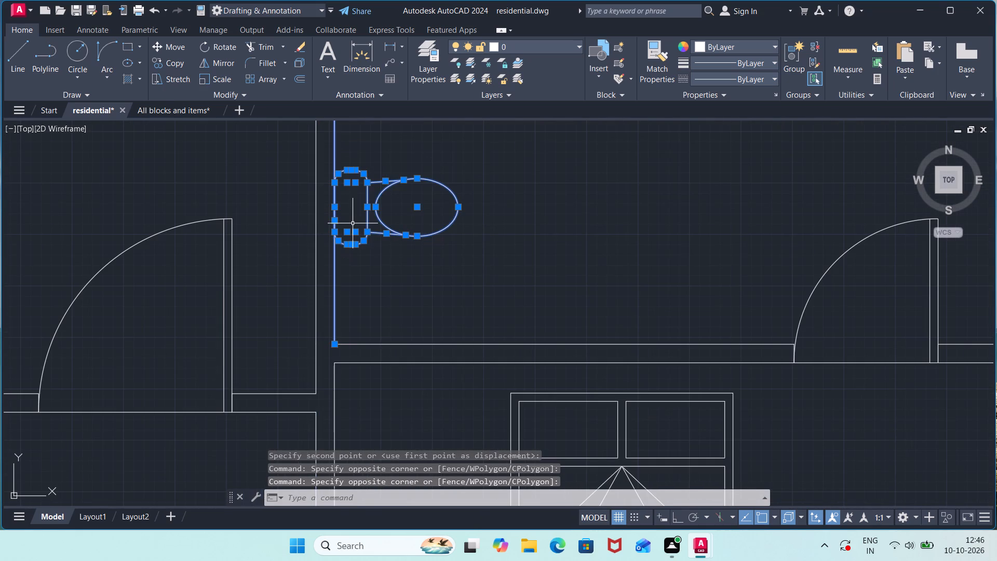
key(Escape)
Scale the whole toilet, including the tank's back line, down very slightly from the bowl's east end, leaving a hairline gap at the wall.
click(334, 207)
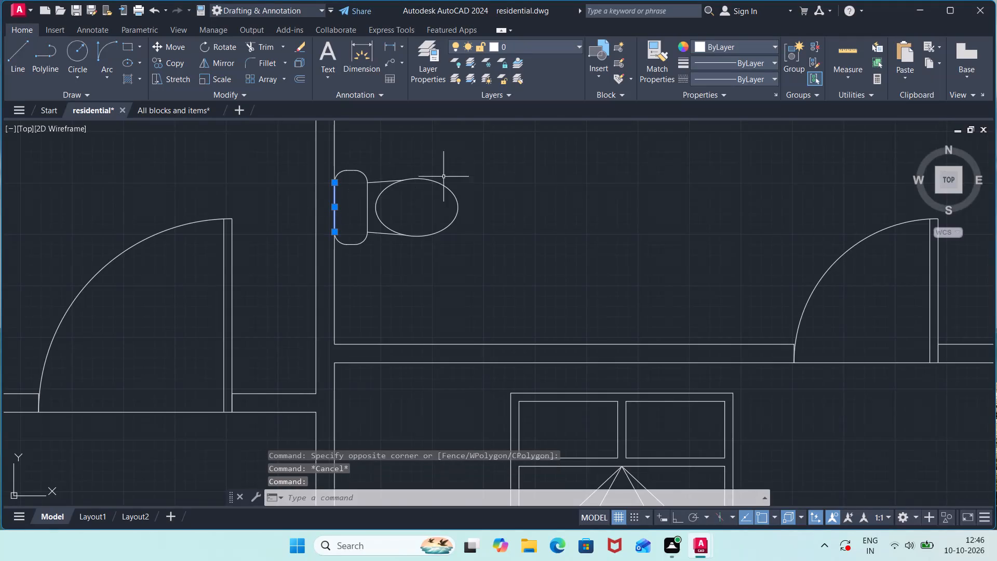
click(522, 163)
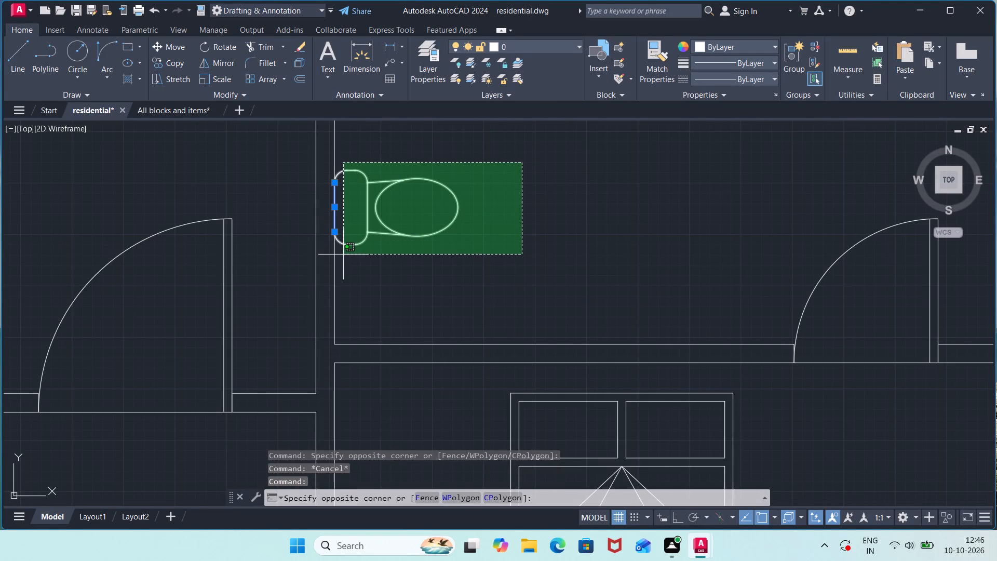
click(341, 255)
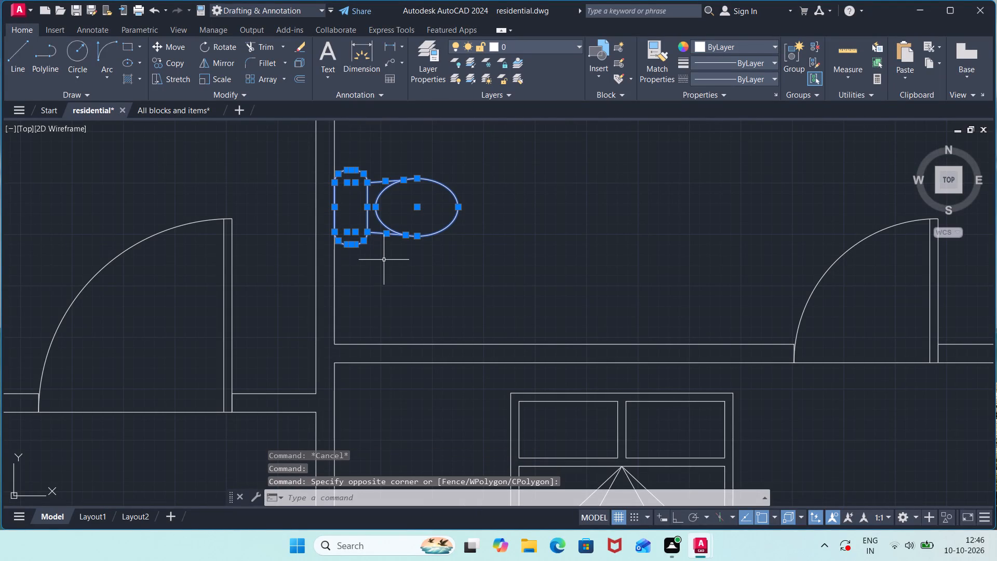
text(sc)
key(Return)
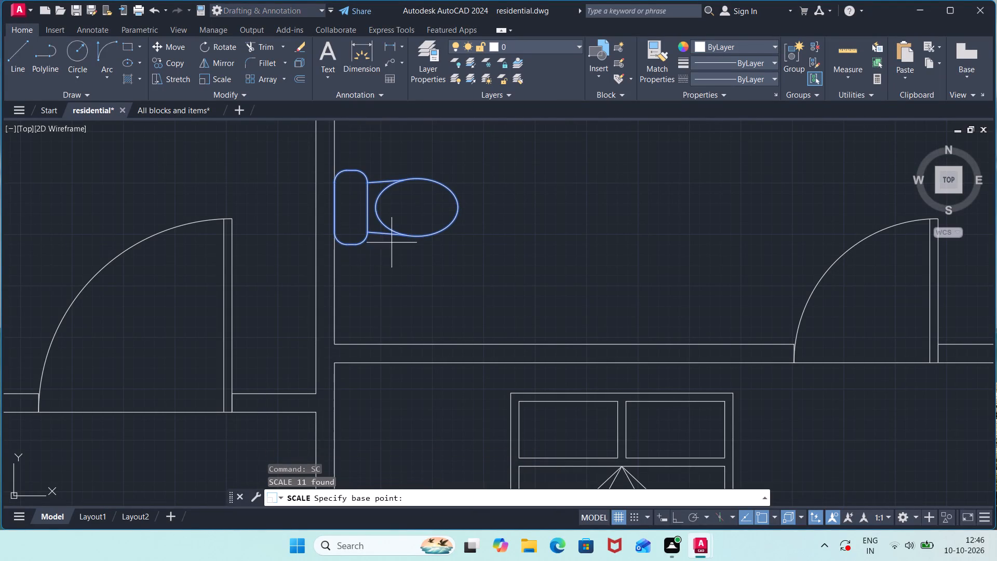
click(460, 200)
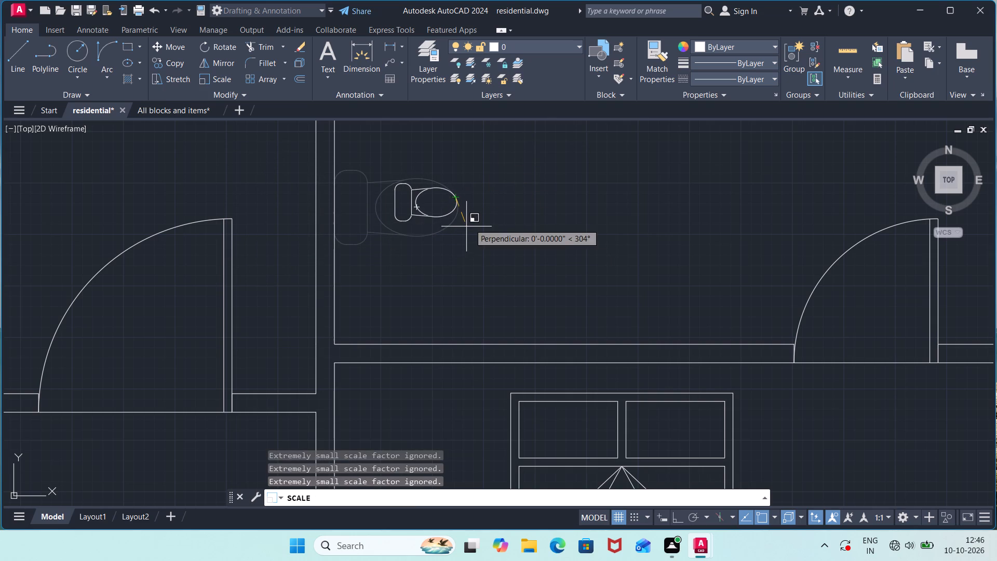
click(506, 163)
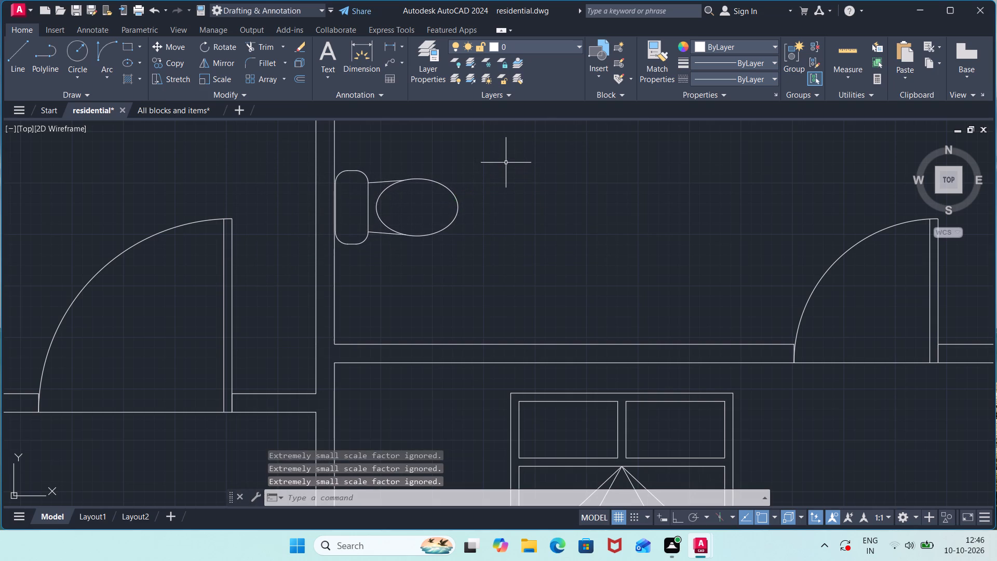
Copy the eastern of the two side-by-side rectangular bathtubs with tapered basins from the All blocks and items drawing to the clipboard.
middle_drag(498, 188, 627, 250)
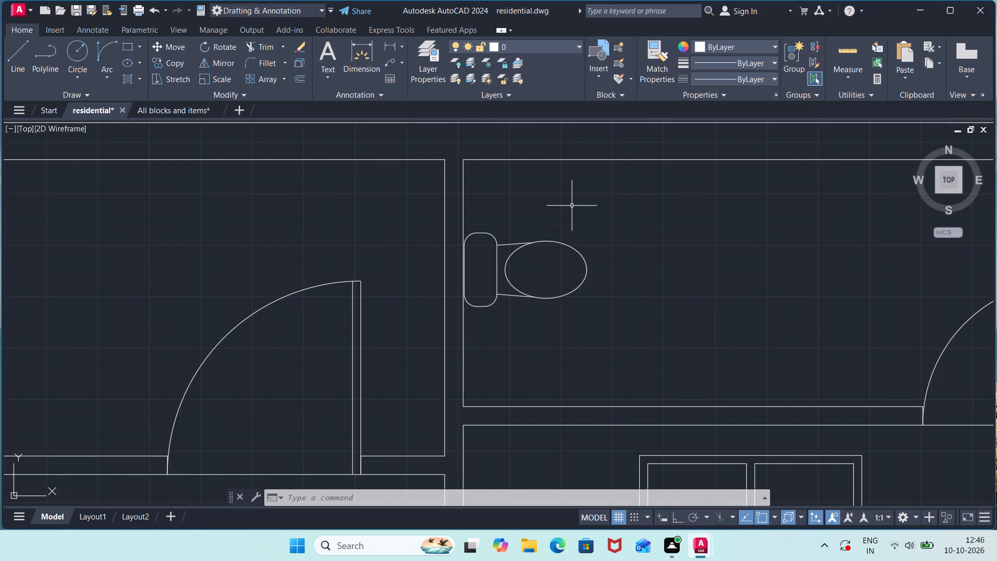
scroll(575, 213, down, 2)
middle_drag(599, 278, 602, 278)
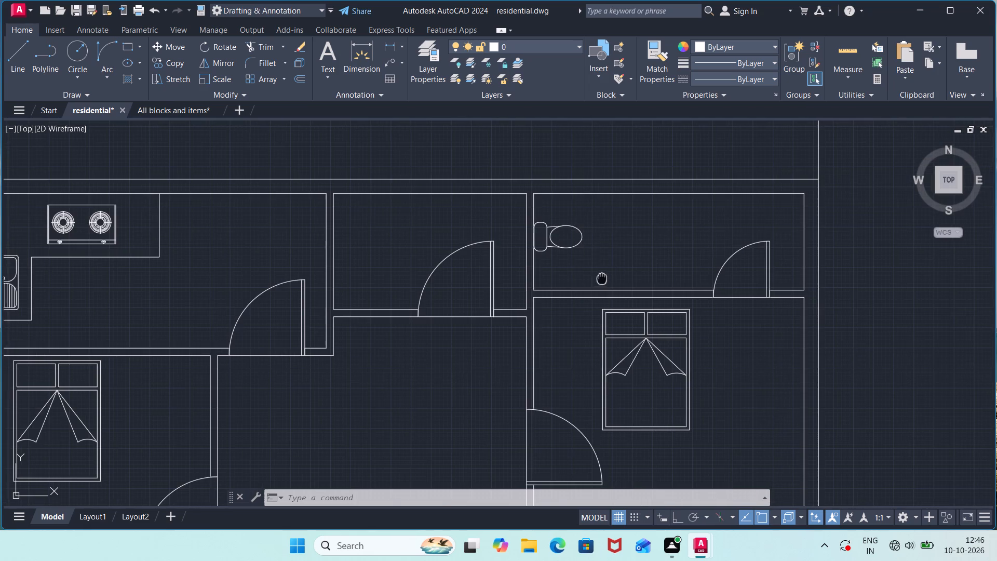
middle_drag(602, 278, 675, 176)
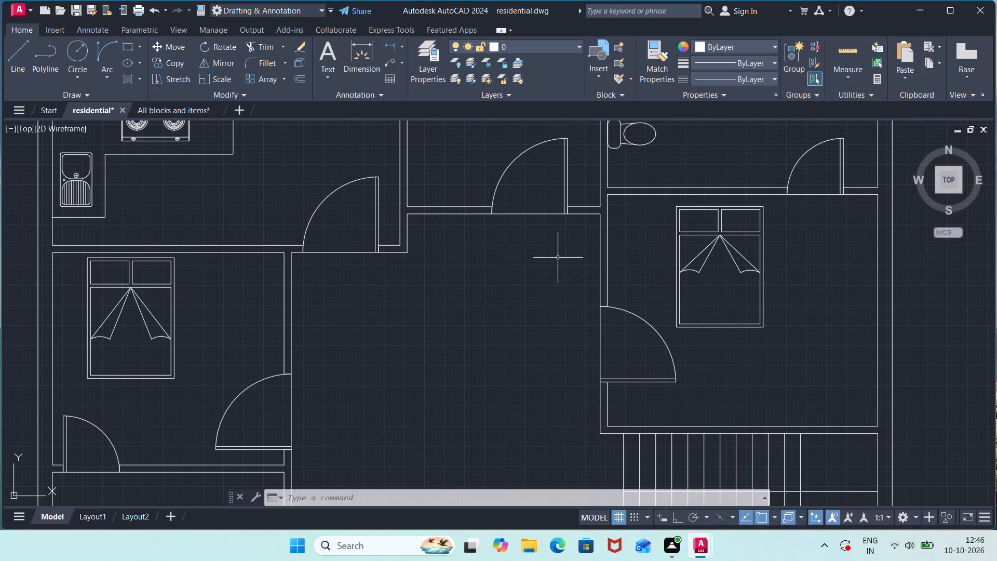
click(192, 110)
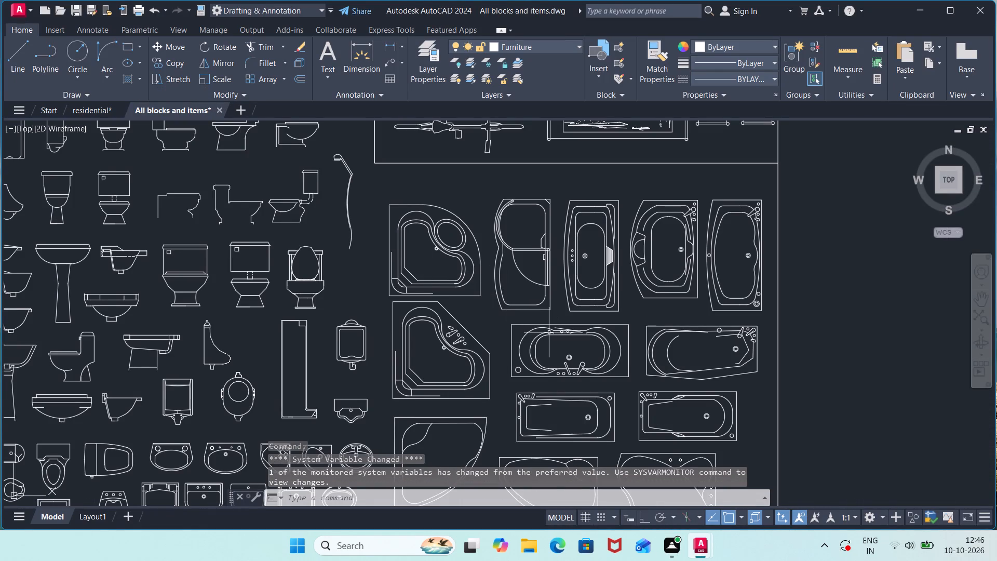
middle_drag(549, 332, 537, 144)
middle_drag(510, 338, 527, 312)
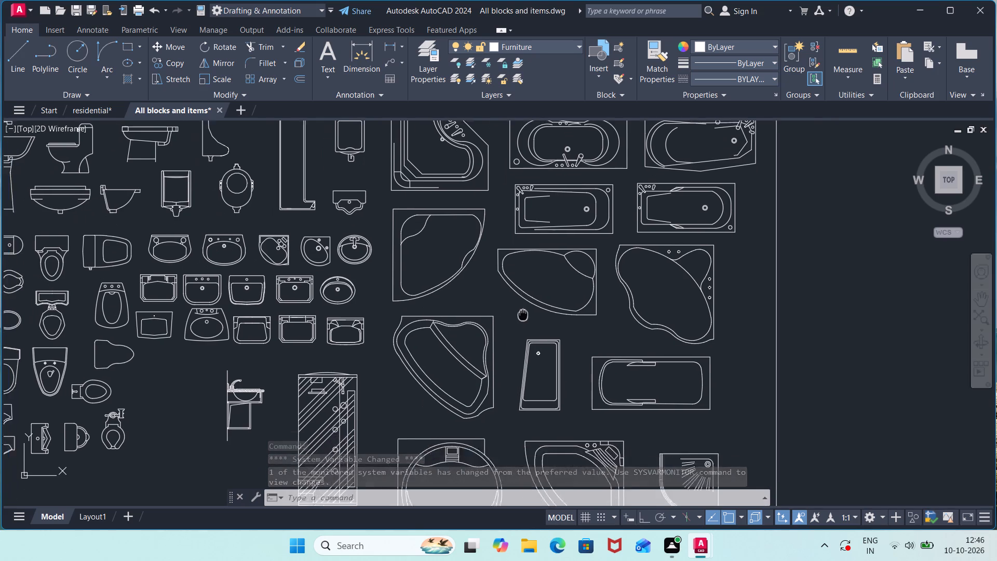
middle_drag(527, 312, 604, 329)
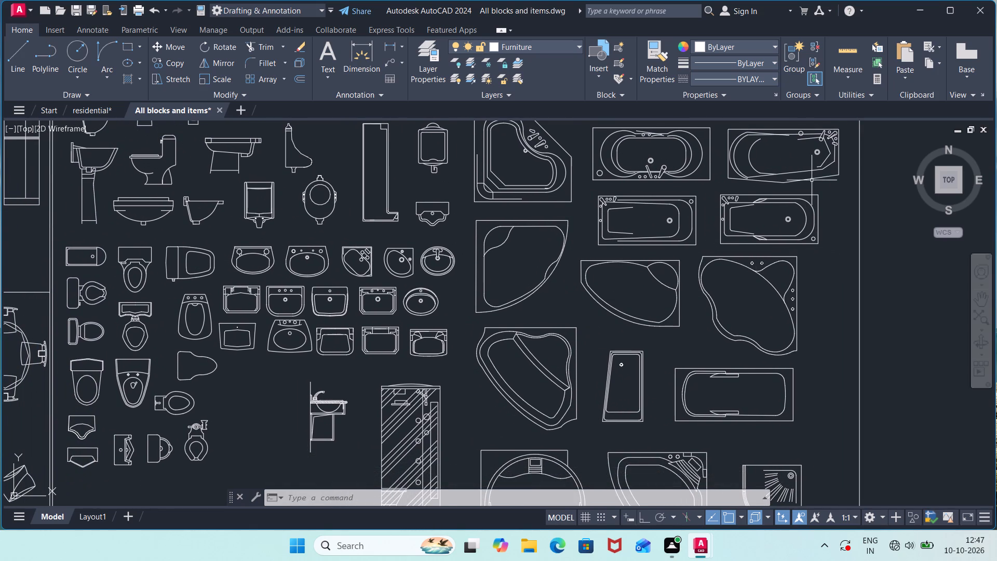
click(827, 183)
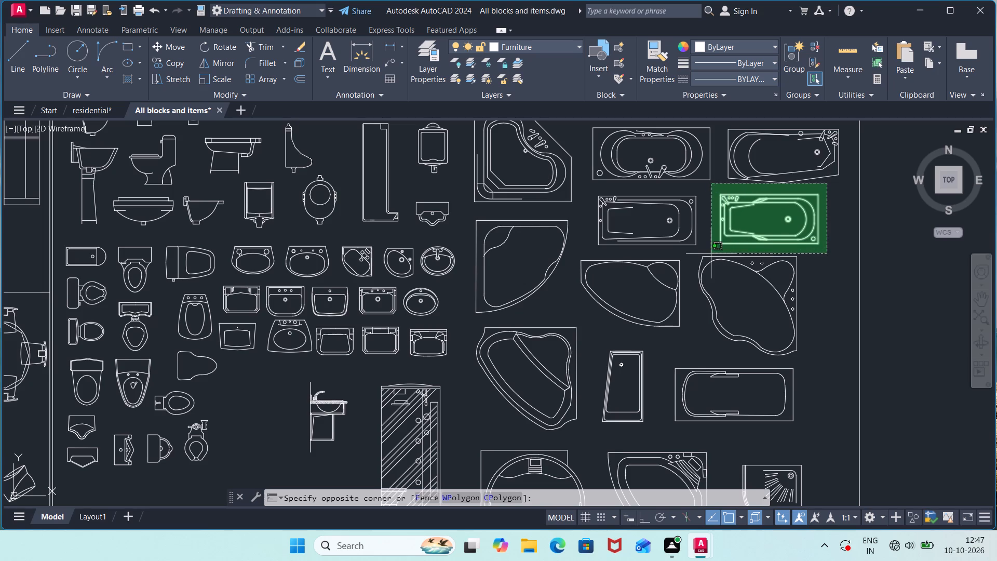
click(709, 253)
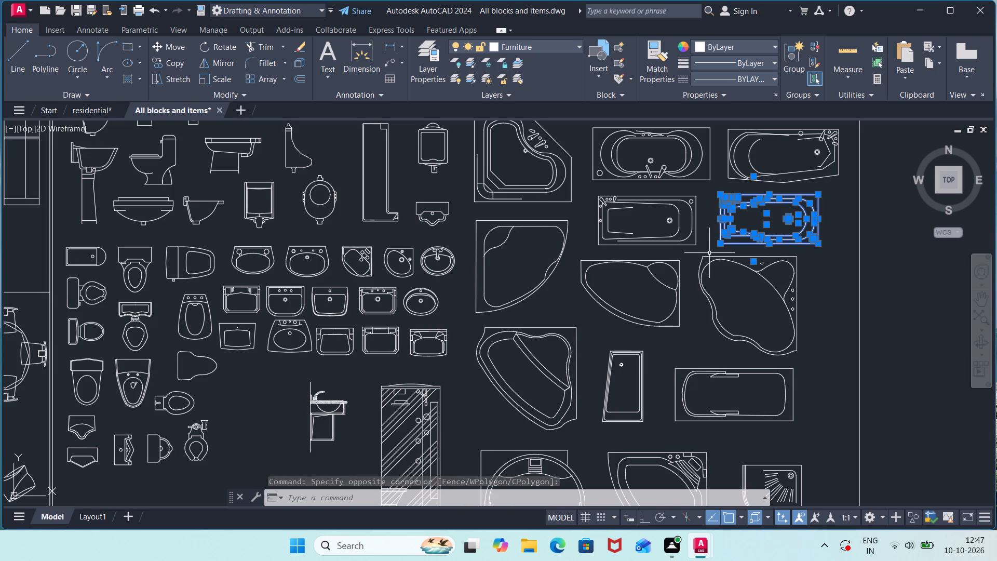
key(ctrl+c)
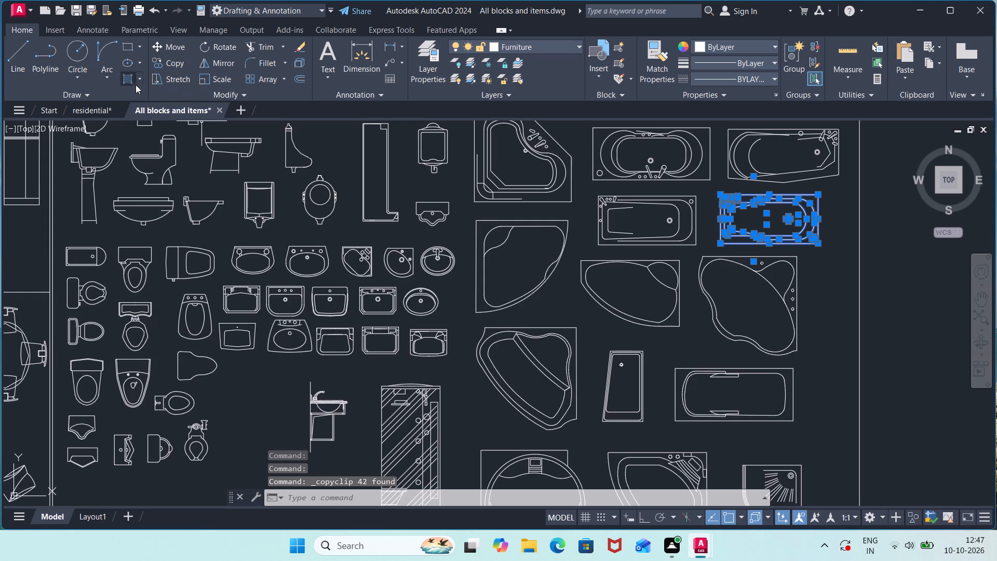
Paste the copied rectangular bathtub into the middle of the northeast bathroom in the residential drawing, east of the toilet.
click(87, 108)
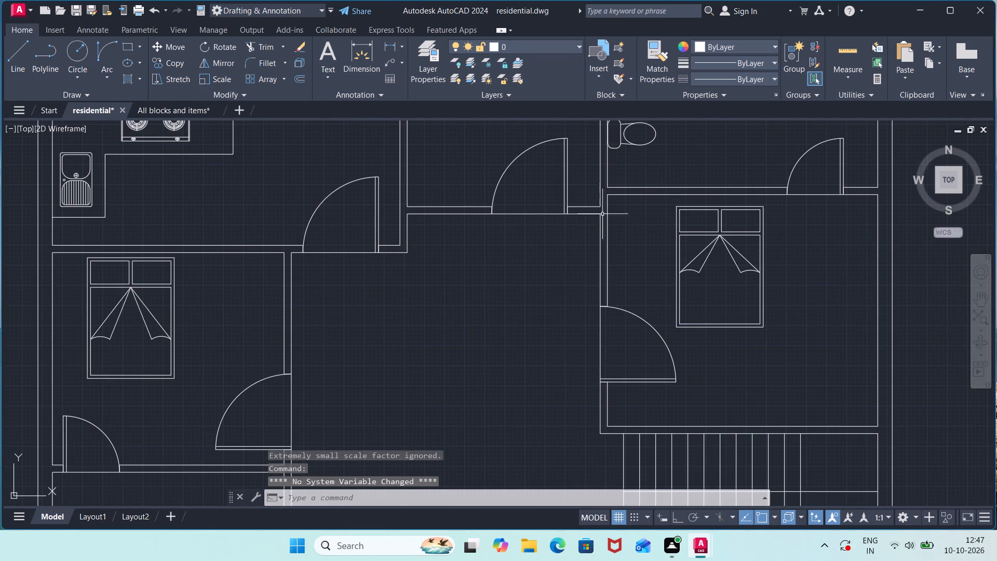
middle_drag(694, 160, 457, 243)
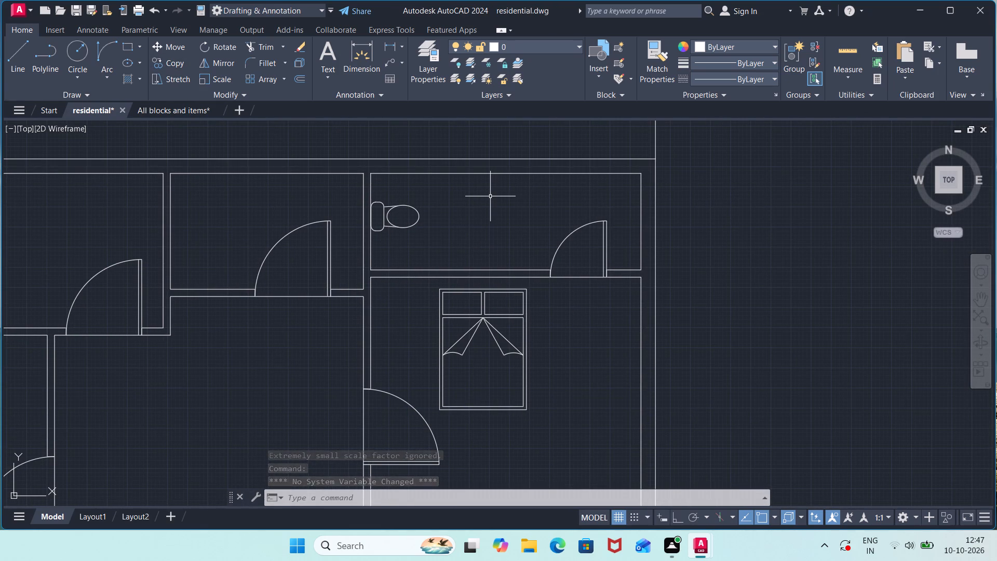
key(ctrl+v)
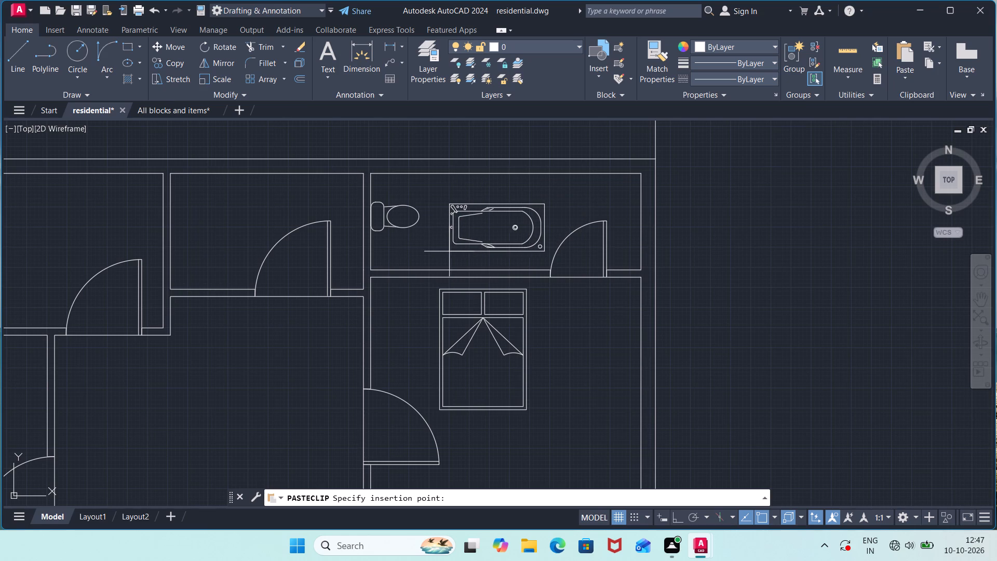
click(449, 251)
Move the whole toilet from the northeast bathroom's west wall to the room's east end, just north of the door swing.
click(419, 191)
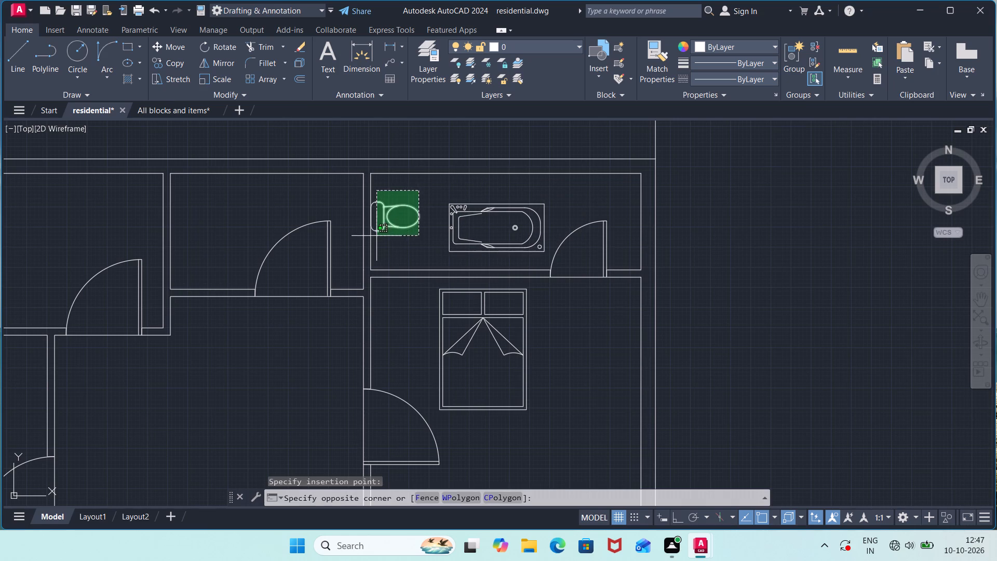
click(376, 236)
click(370, 215)
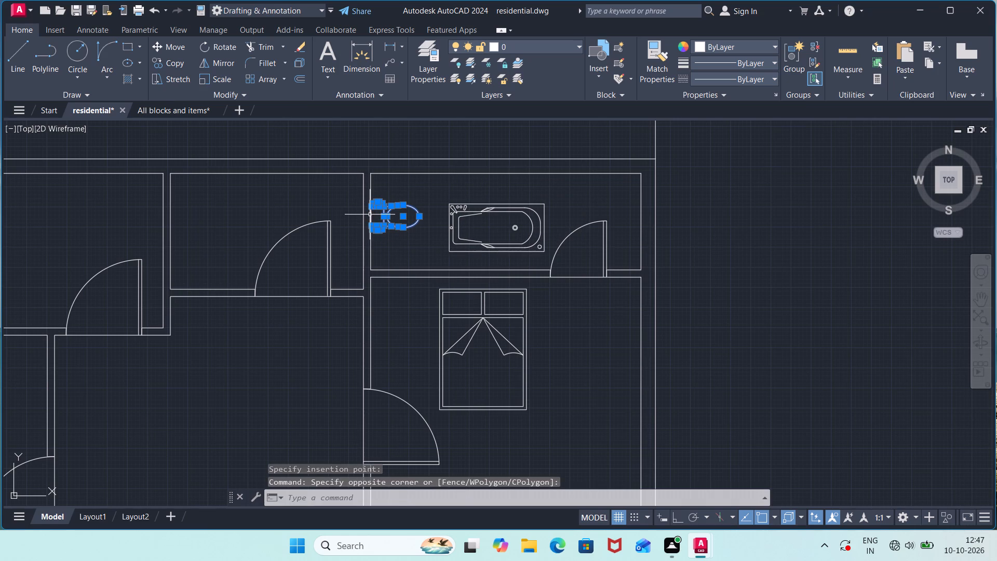
key(m)
key(Return)
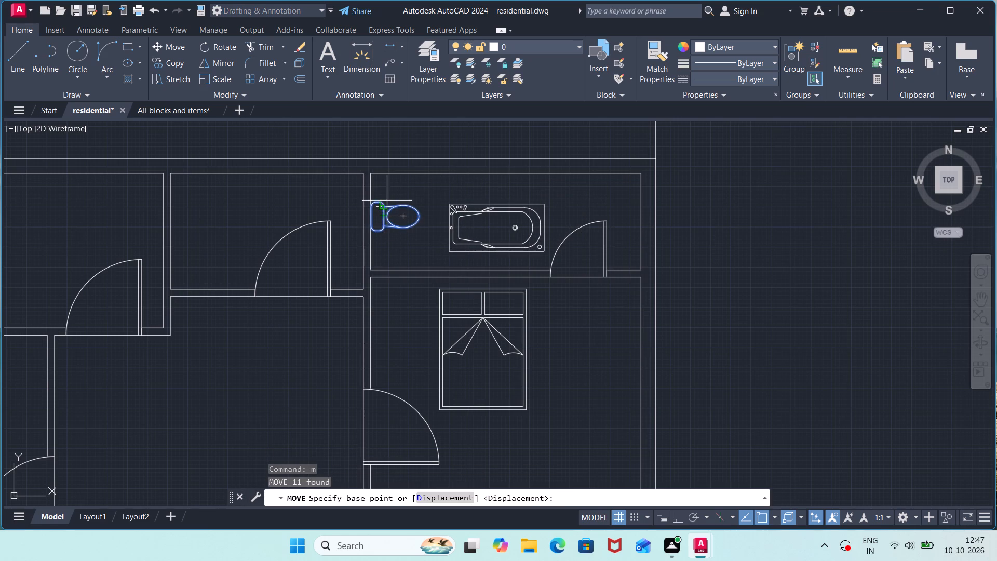
click(379, 202)
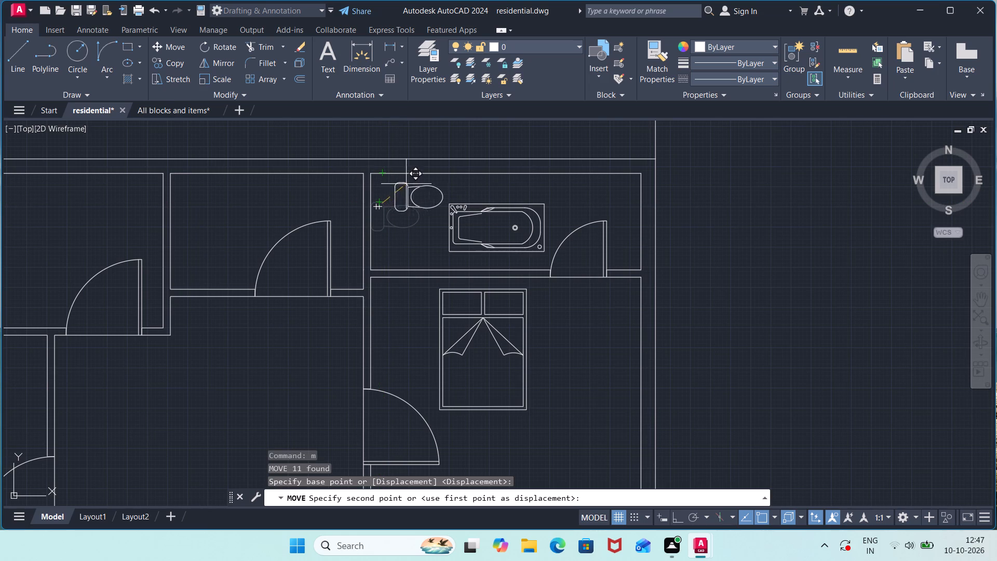
click(584, 183)
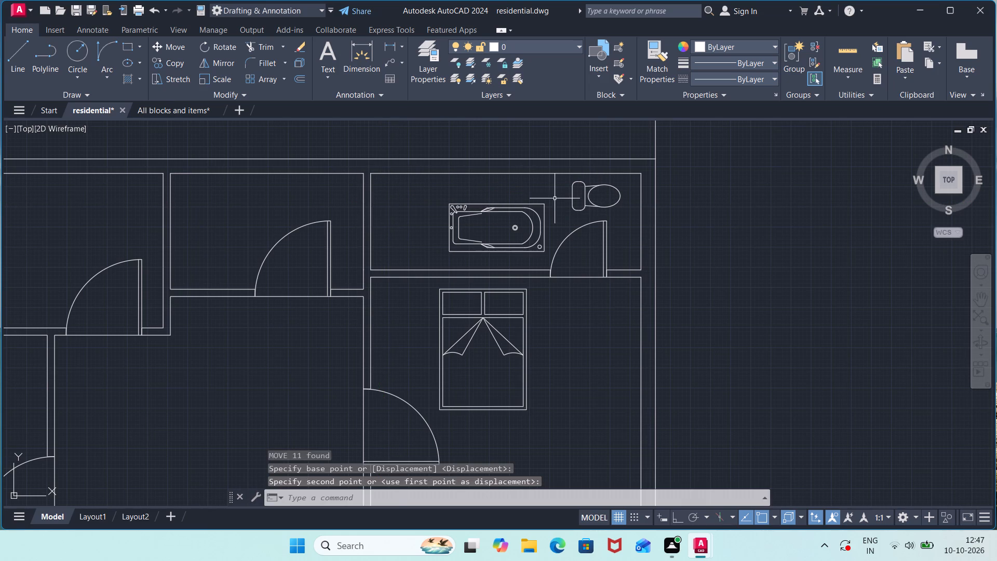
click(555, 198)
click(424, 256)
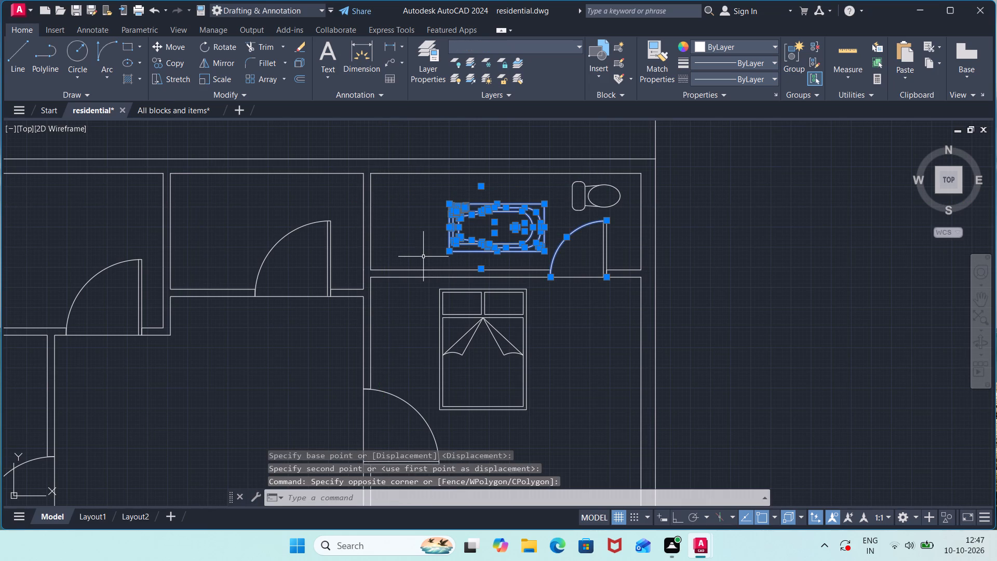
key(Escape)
Move the bathtub so the middle of its west edge sits against the northeast bathroom's west wall.
click(553, 192)
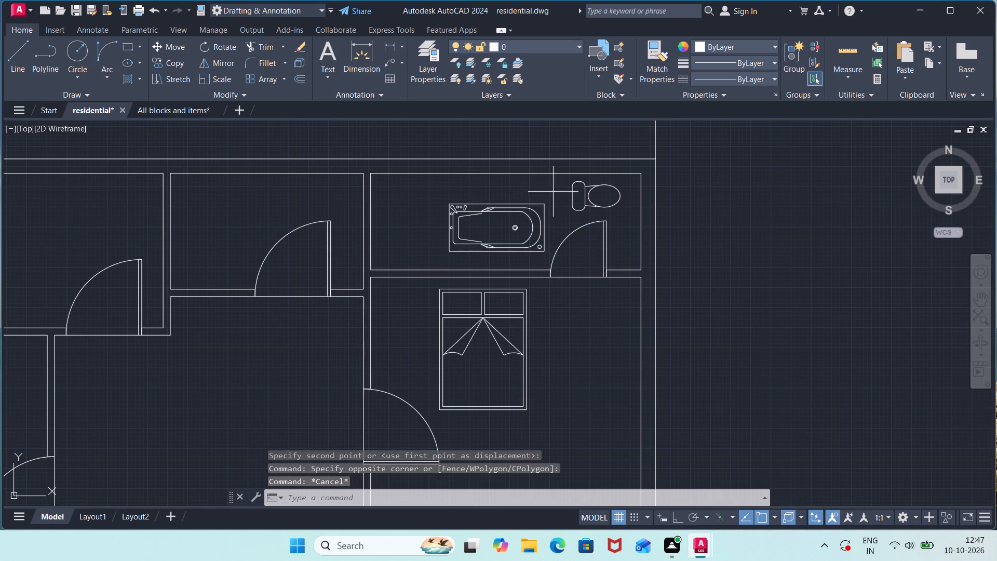
click(435, 255)
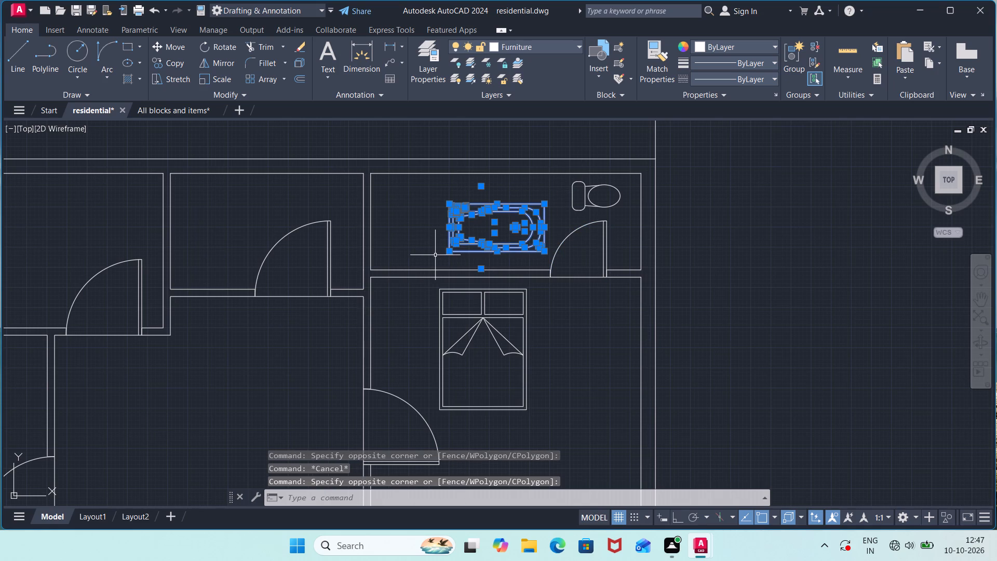
key(m)
key(Return)
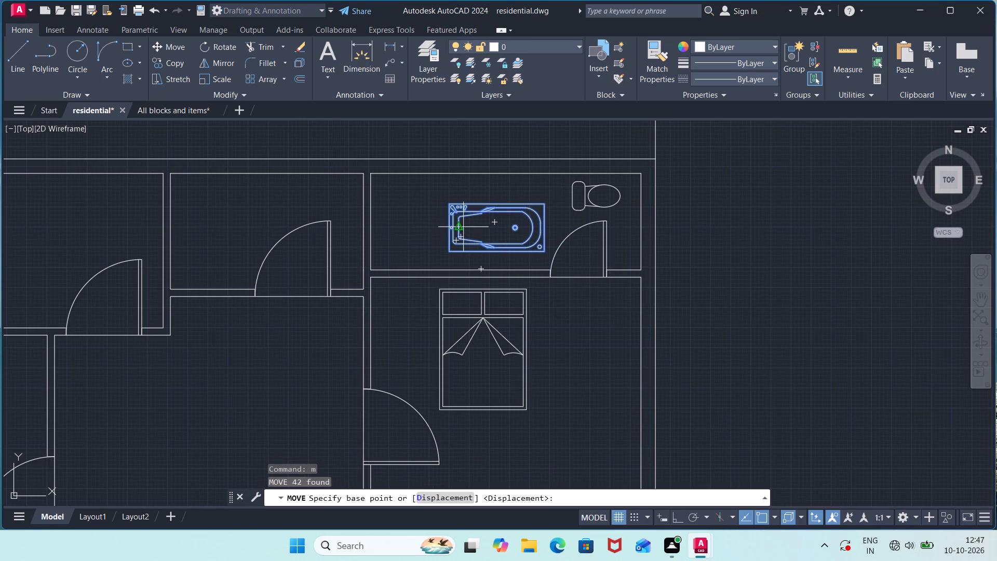
click(447, 228)
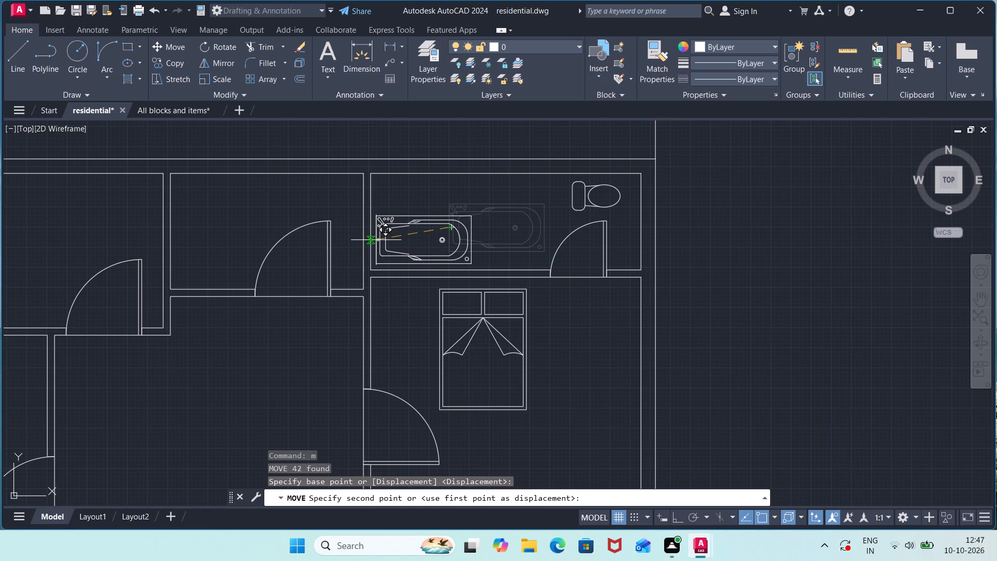
click(376, 240)
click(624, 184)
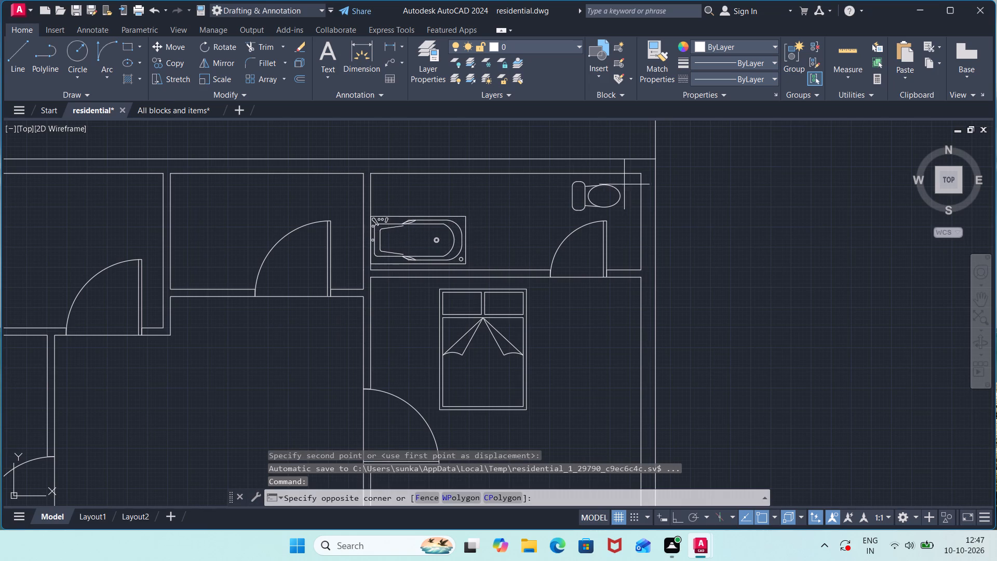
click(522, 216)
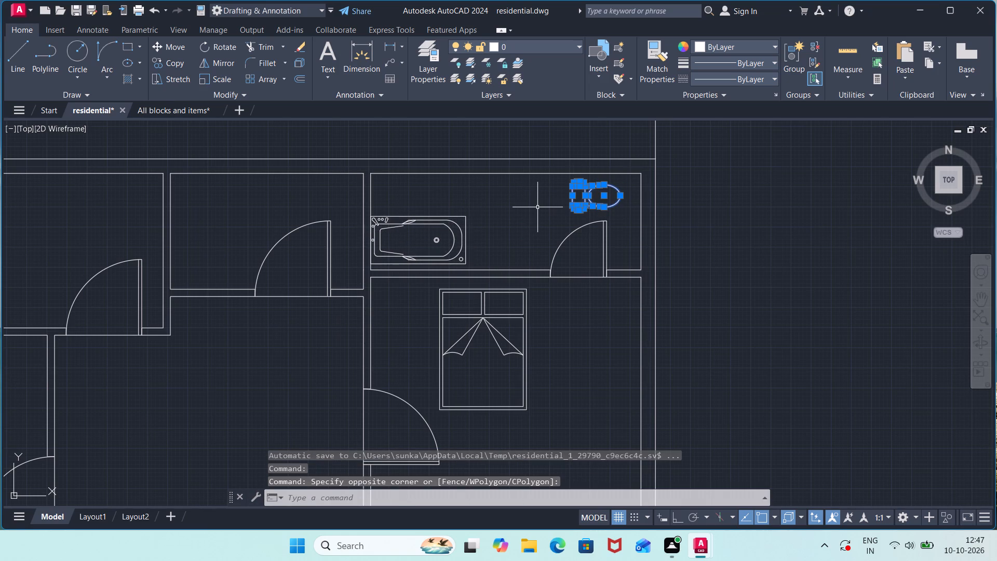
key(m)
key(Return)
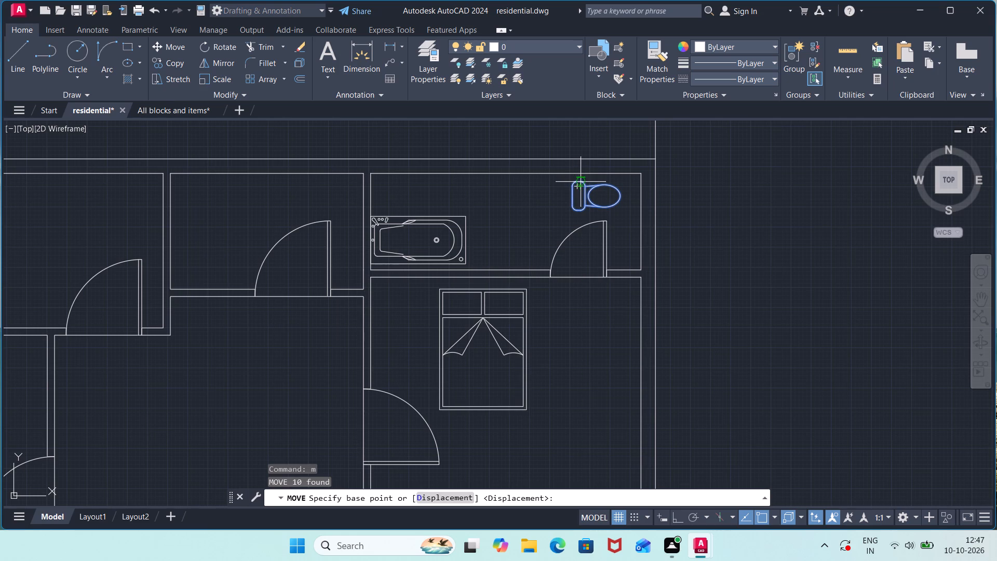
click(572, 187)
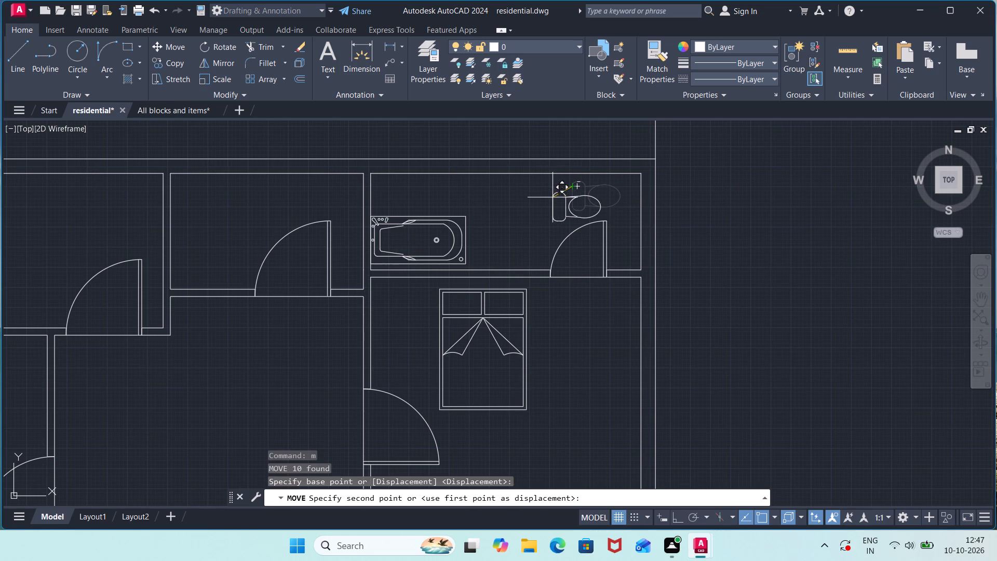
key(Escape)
Move the whole toilet, including the tank's back line, about 3'-6" due west, away from the northeast bathroom's door.
click(626, 178)
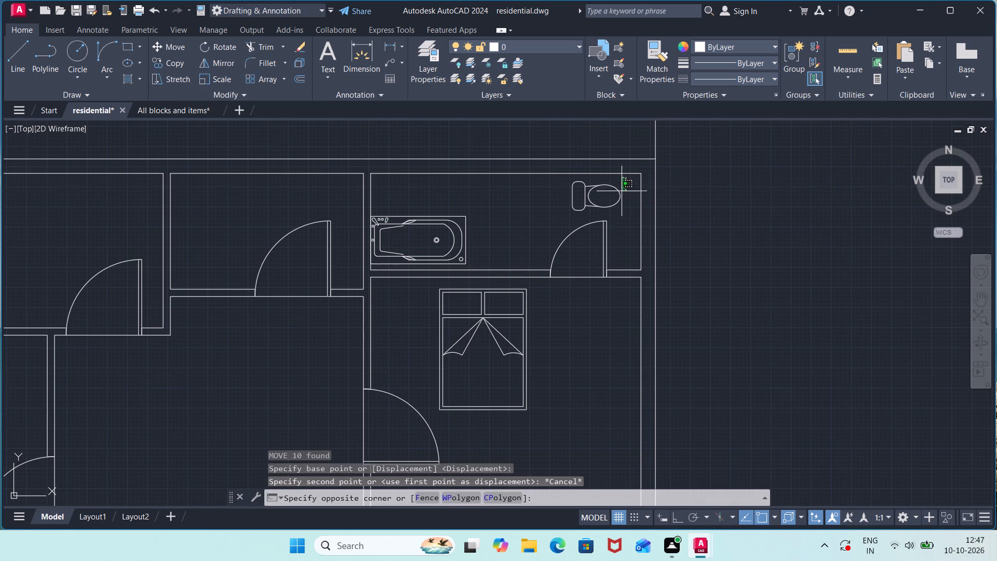
click(551, 215)
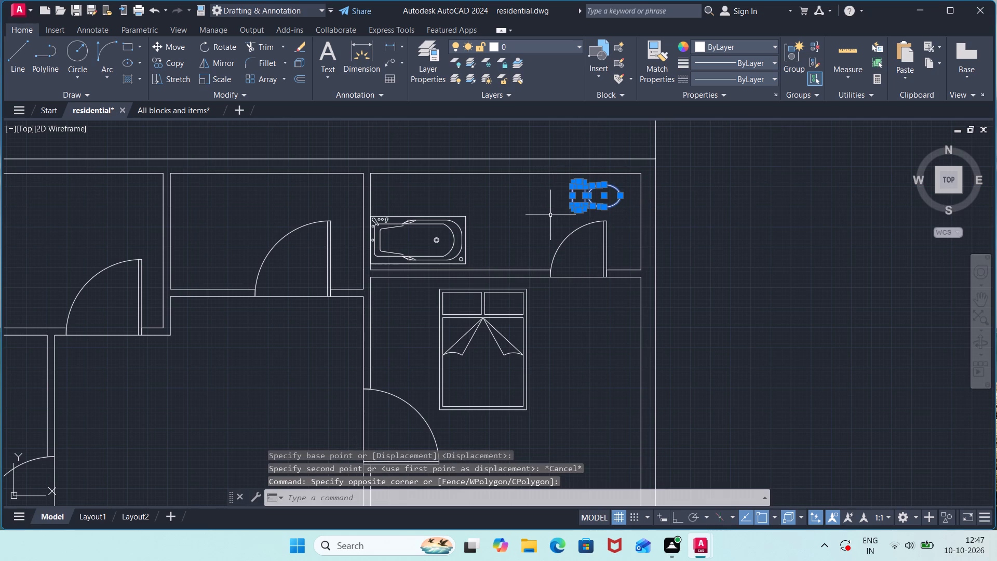
key(m)
key(Return)
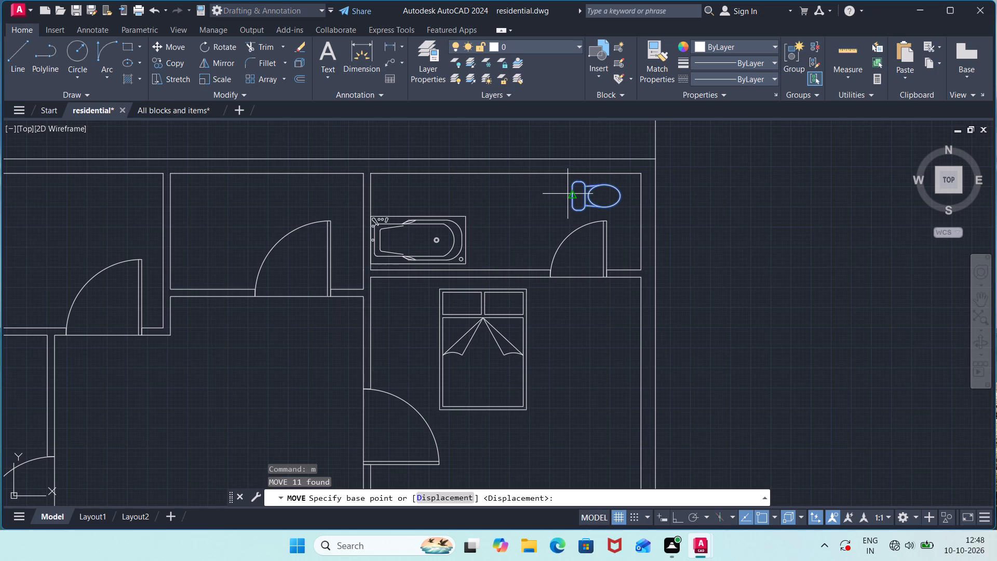
click(570, 192)
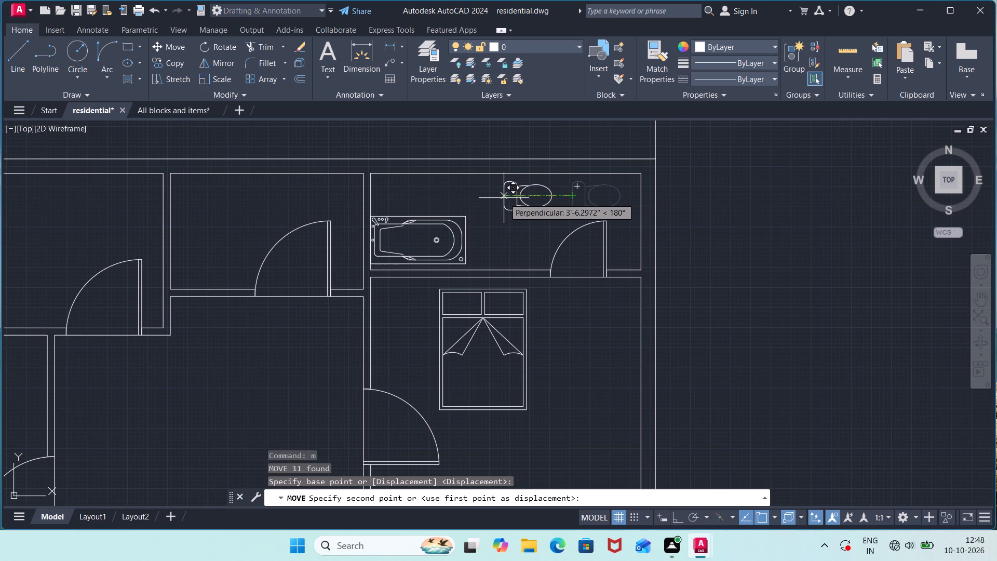
click(504, 198)
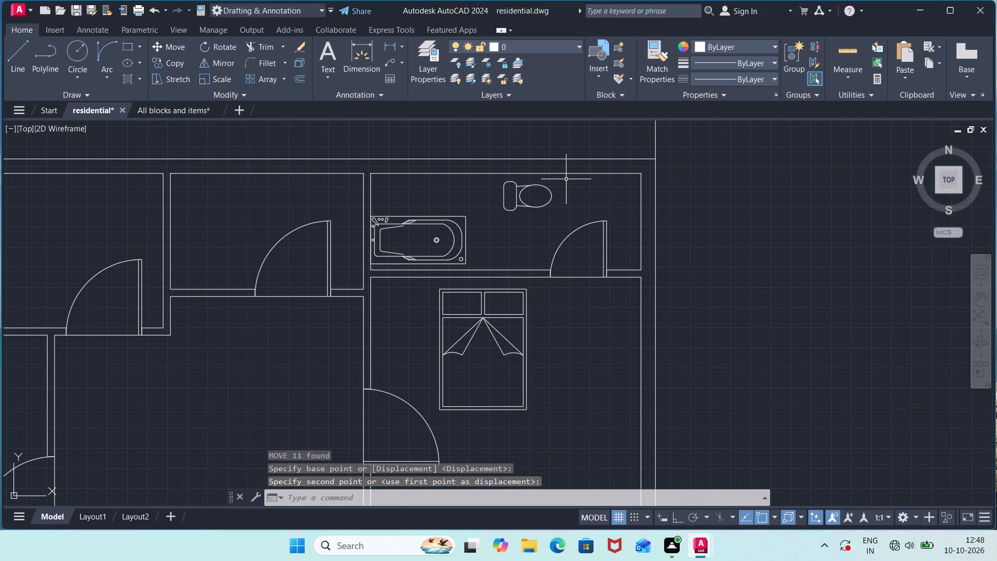
Rotate the toilet a quarter turn clockwise about the tank's north edge so its tank backs onto the north wall.
click(566, 179)
click(485, 224)
text(ro)
key(Return)
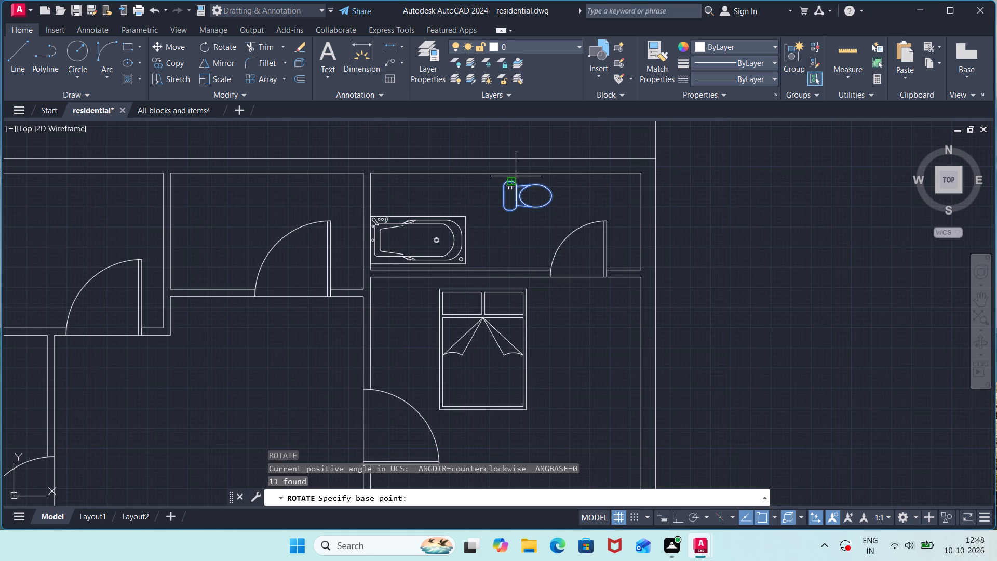
click(511, 181)
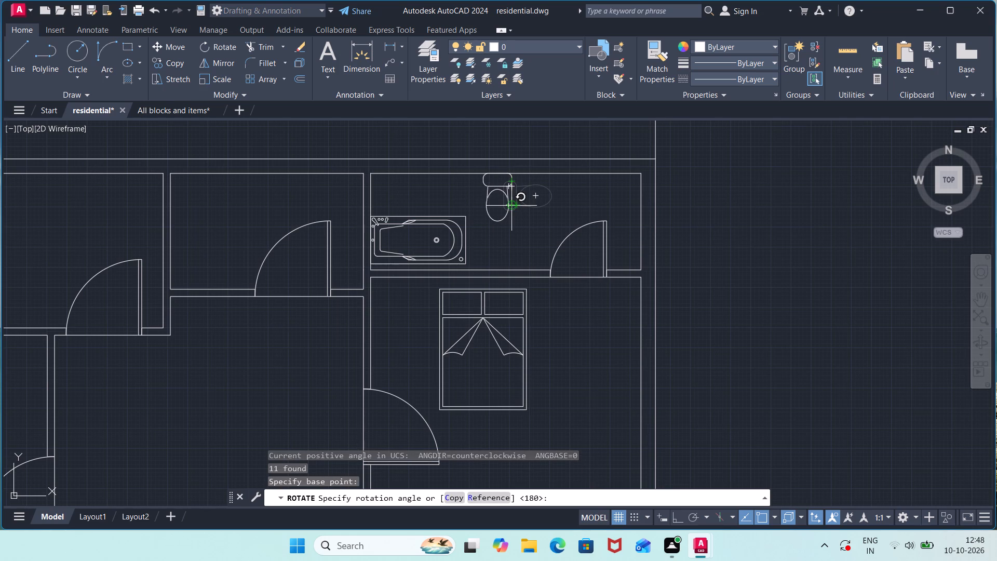
click(509, 207)
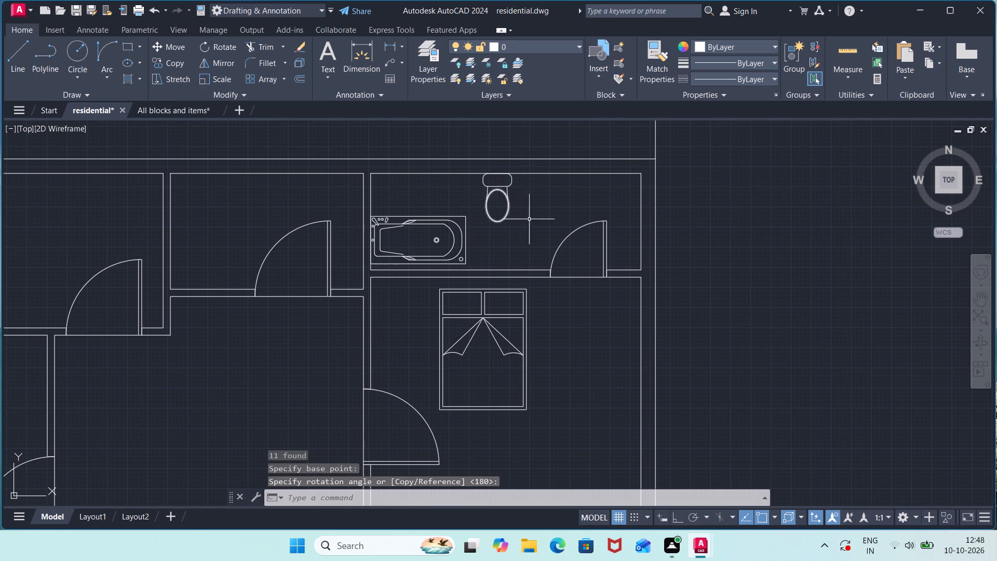
Copy the whole toilet from the southern west-side bathroom into the bathroom directly north, its tank against the east wall north of the bathtub.
scroll(556, 236, down, 1)
middle_drag(376, 289, 565, 186)
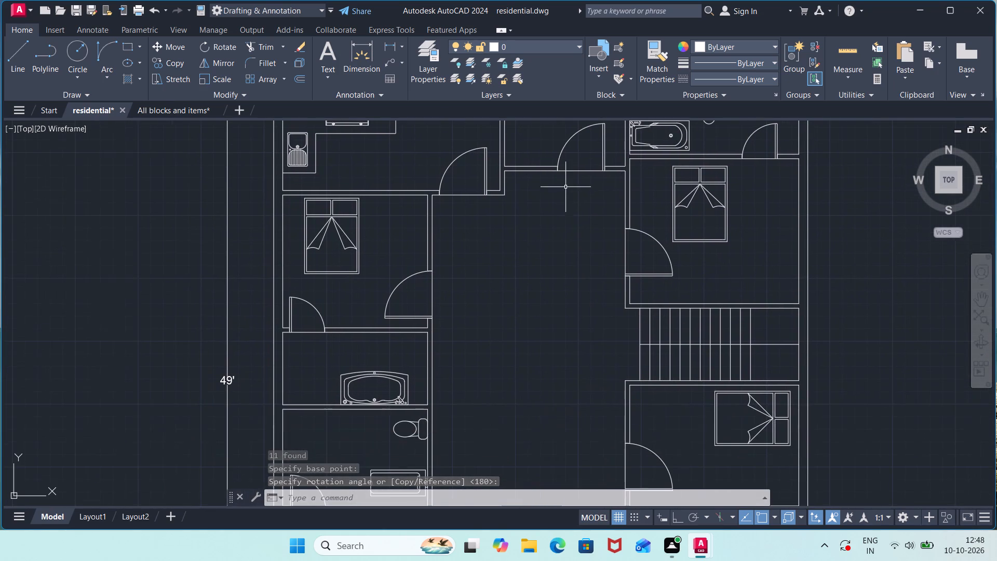
middle_drag(509, 243, 514, 194)
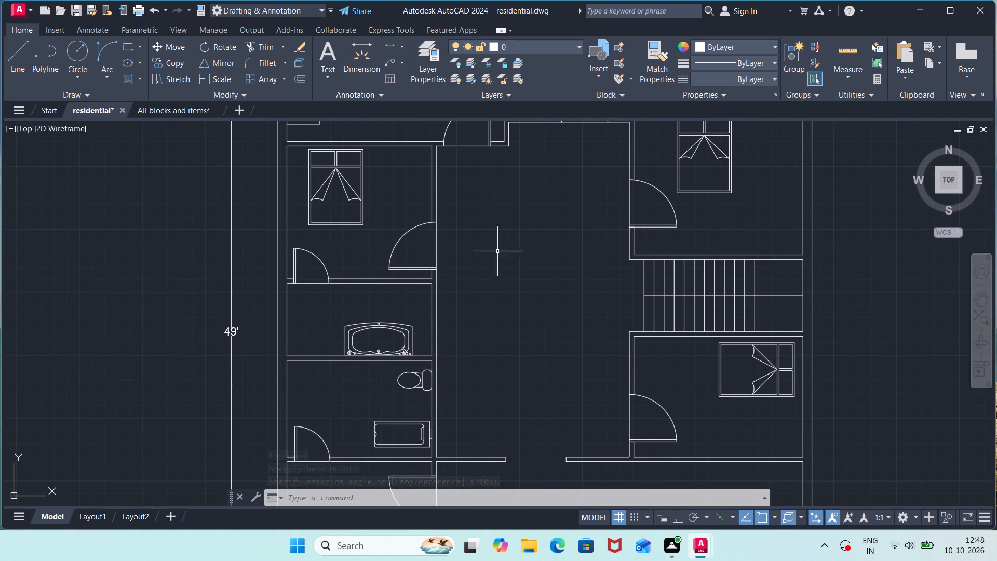
scroll(399, 324, up, 2)
scroll(429, 300, down, 2)
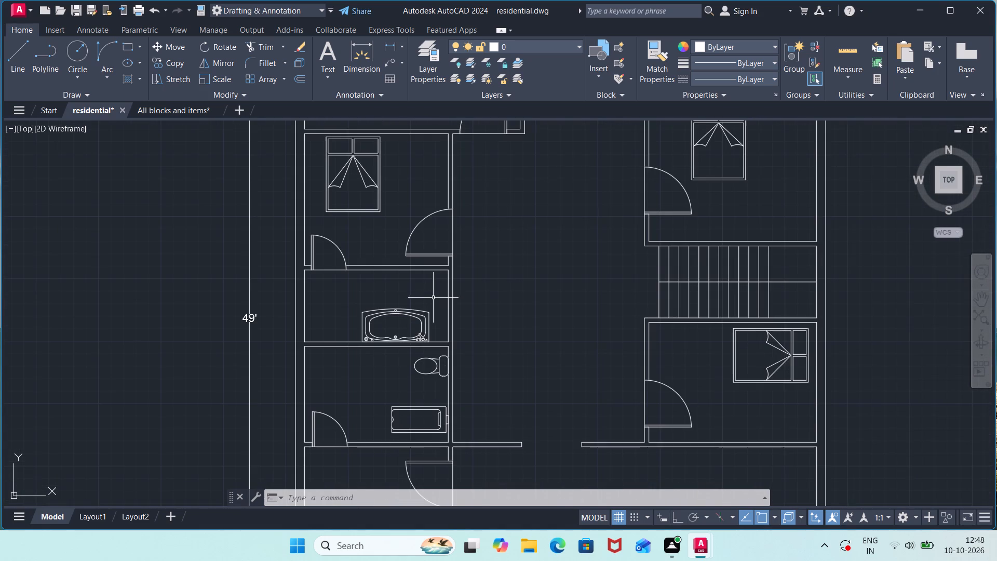
scroll(438, 360, up, 2)
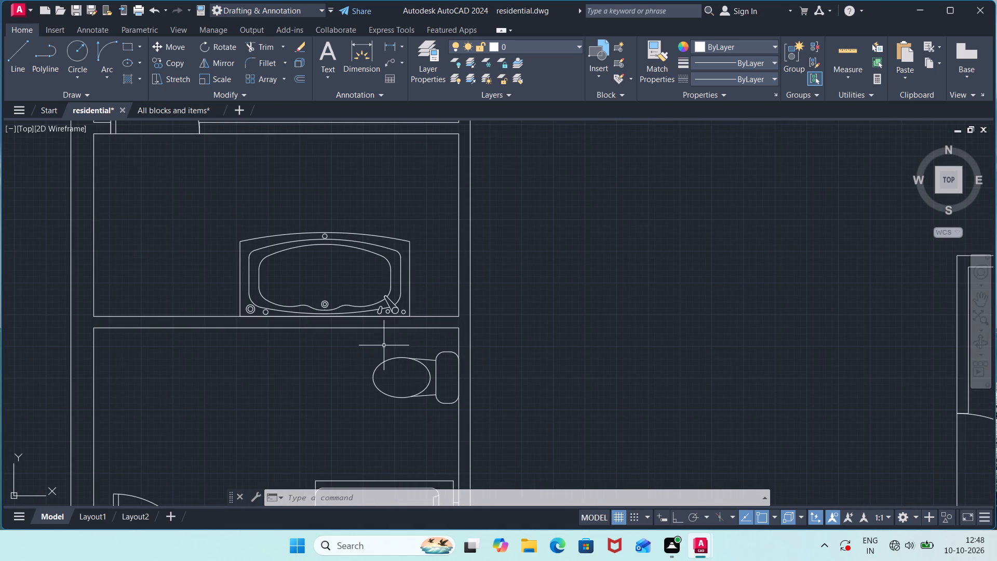
click(370, 347)
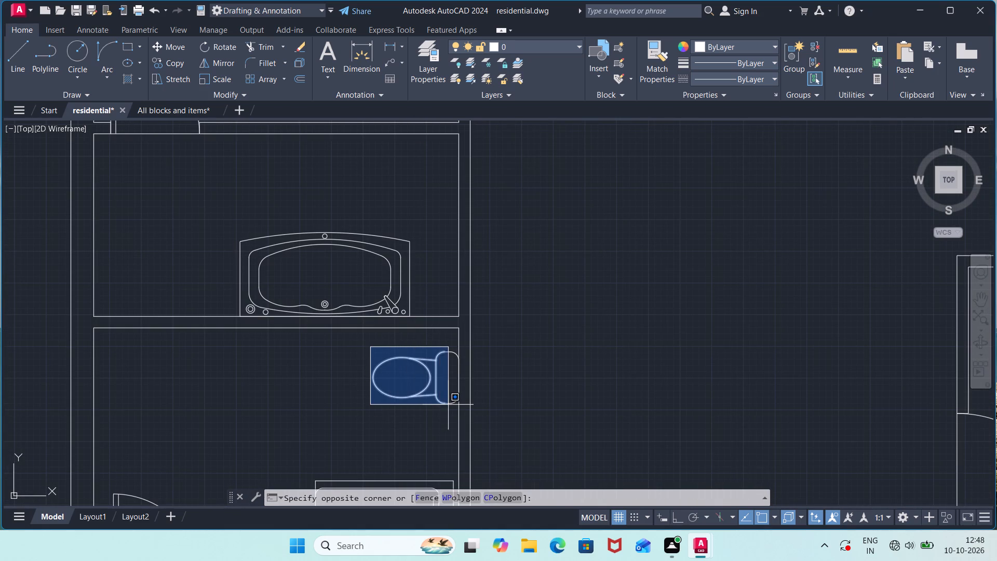
click(455, 408)
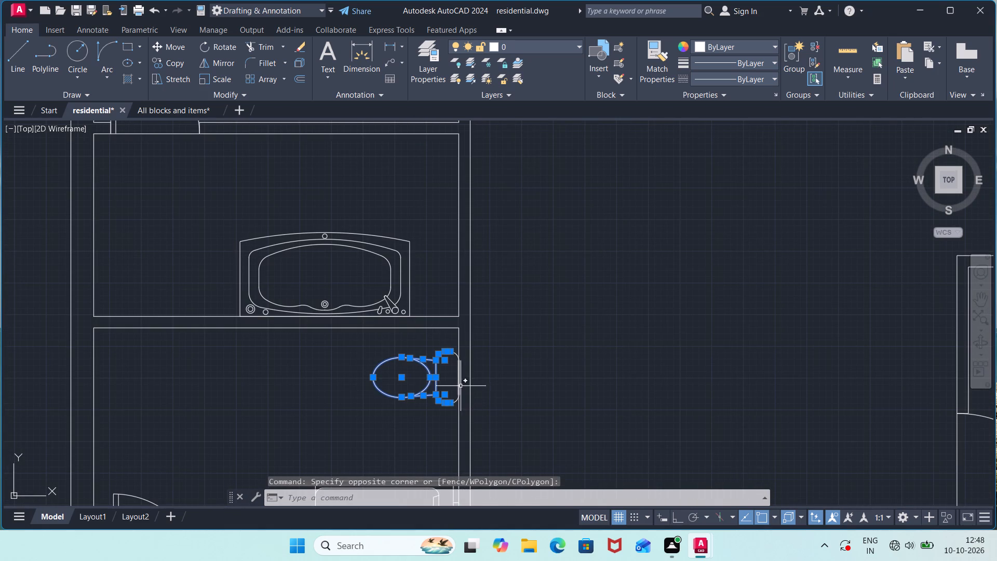
scroll(456, 359, up, 2)
click(445, 342)
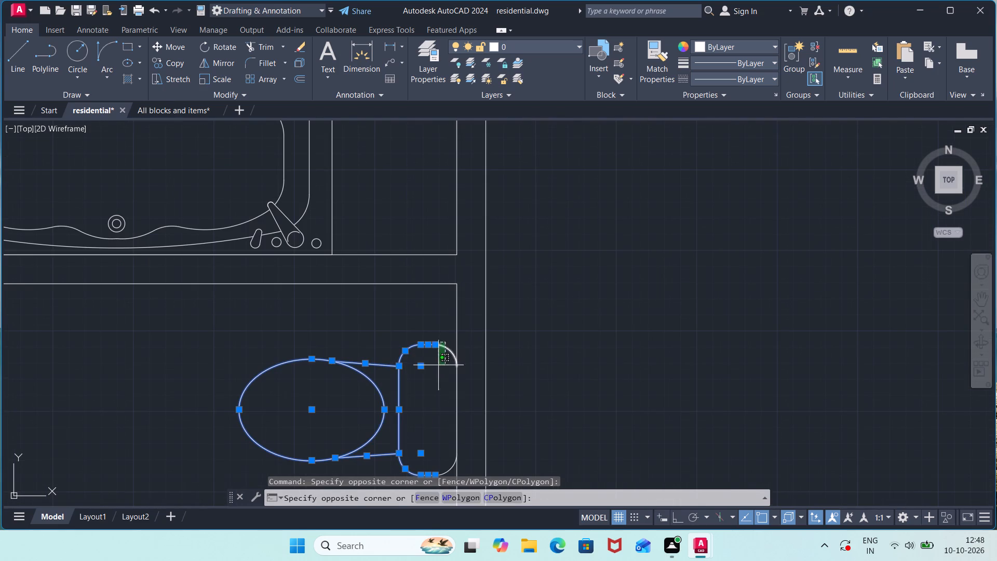
click(433, 375)
click(457, 398)
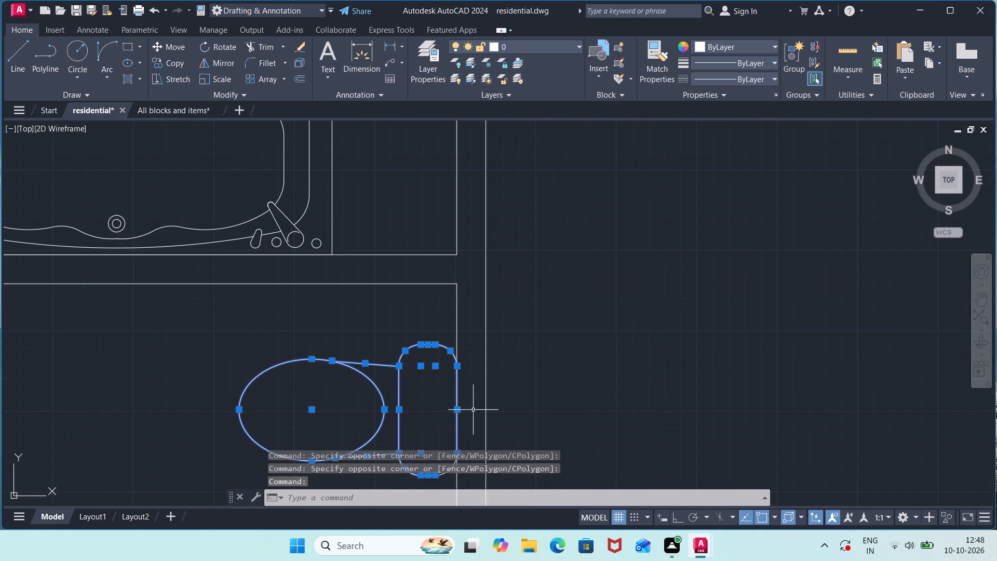
middle_drag(473, 410, 494, 300)
click(470, 364)
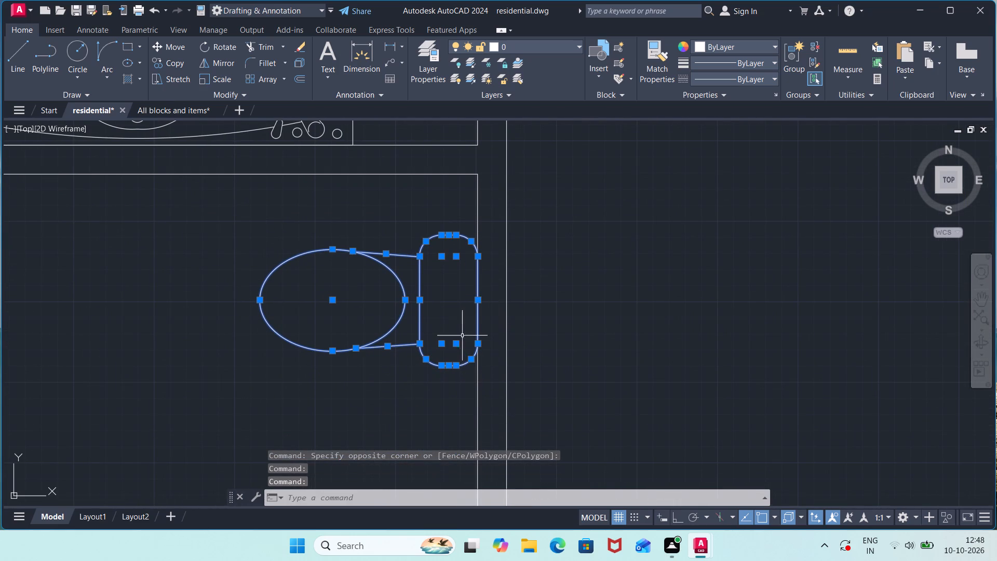
scroll(460, 287, down, 2)
text(co)
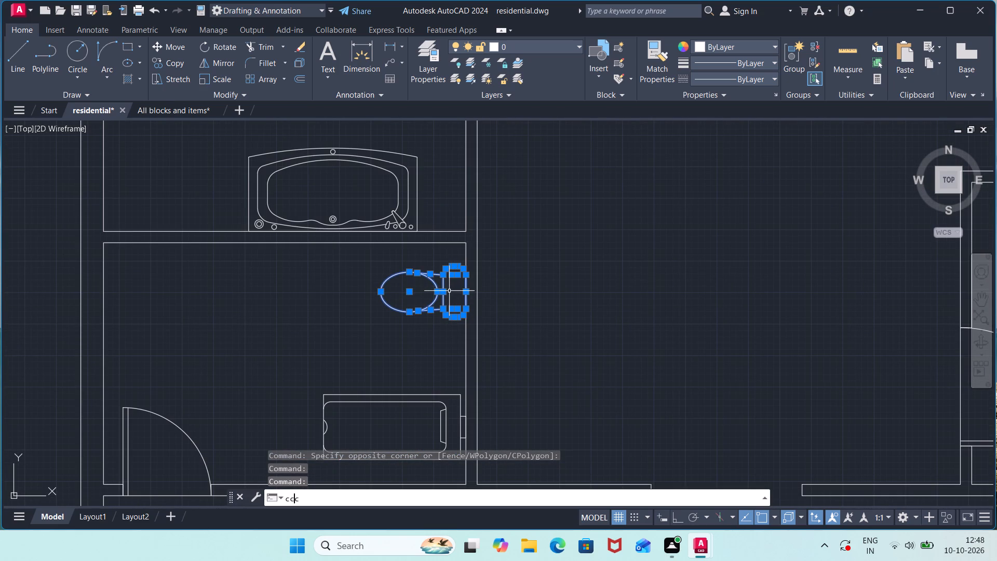
key(BackSpace)
key(BackSpace)
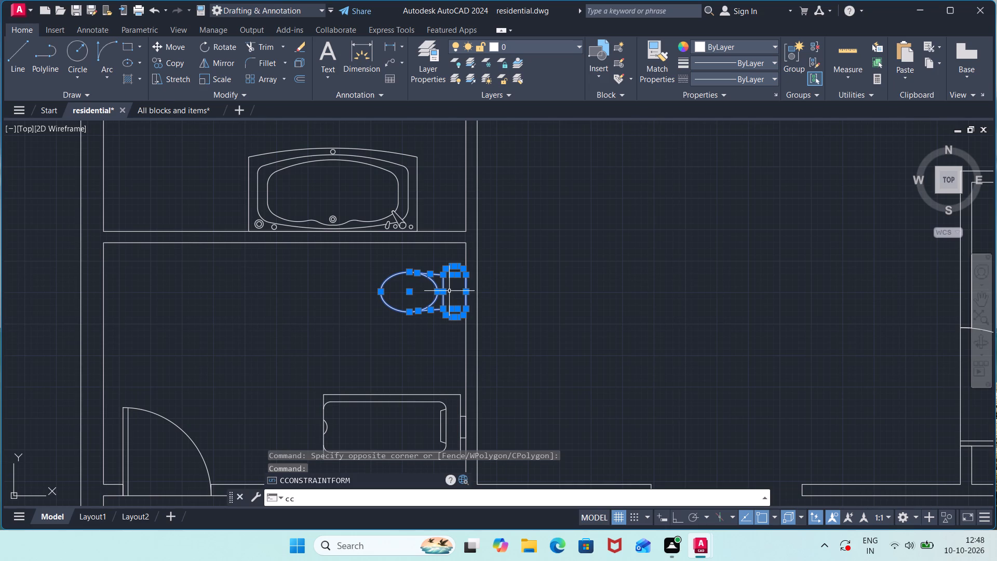
key(BackSpace)
key(o)
key(Return)
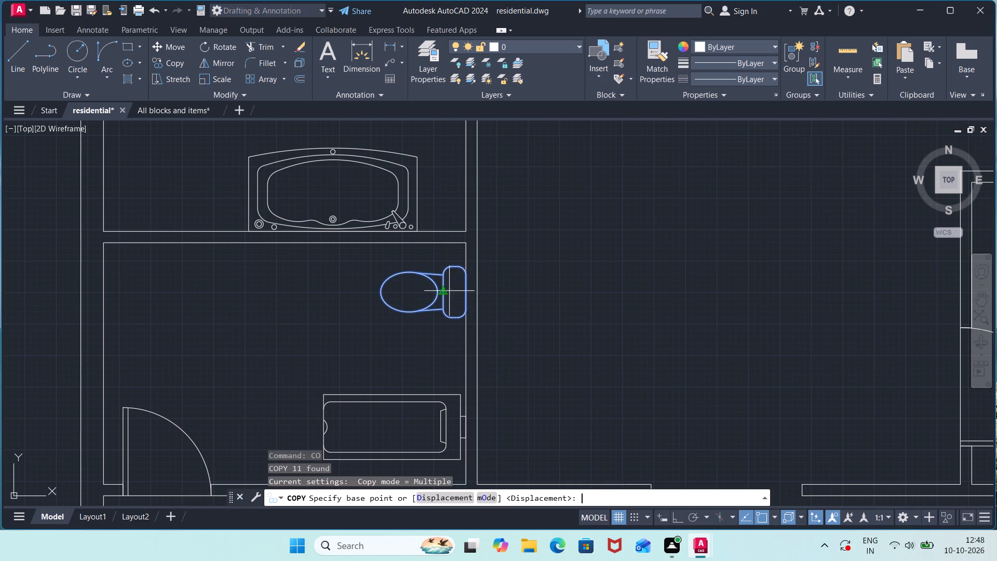
click(463, 292)
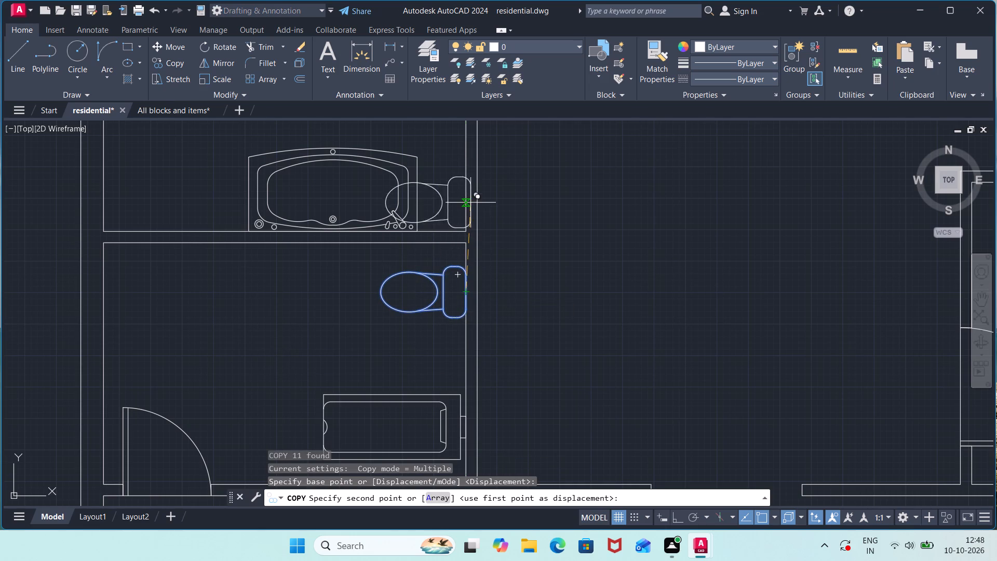
middle_drag(470, 202, 452, 371)
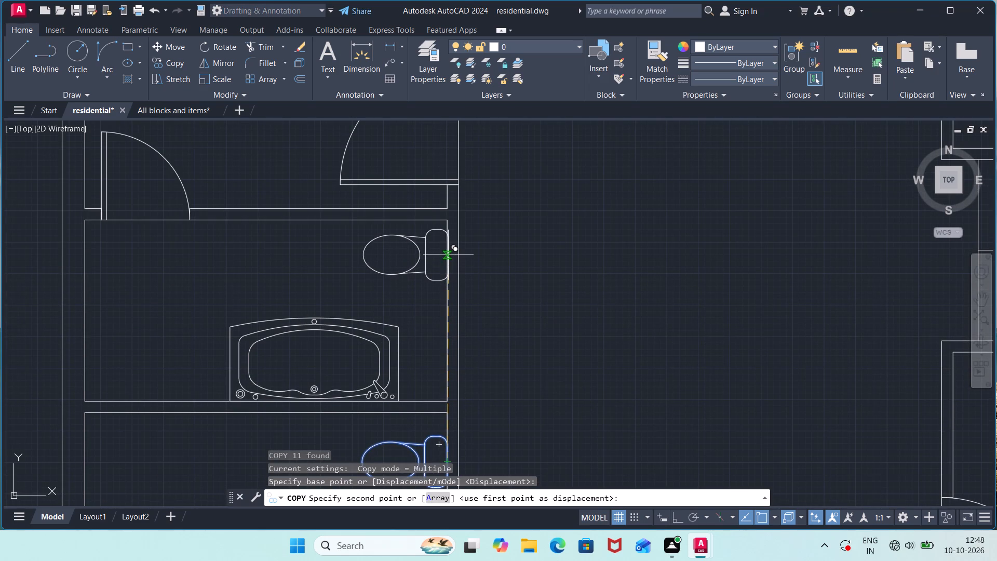
click(448, 255)
scroll(506, 285, down, 1)
key(Escape)
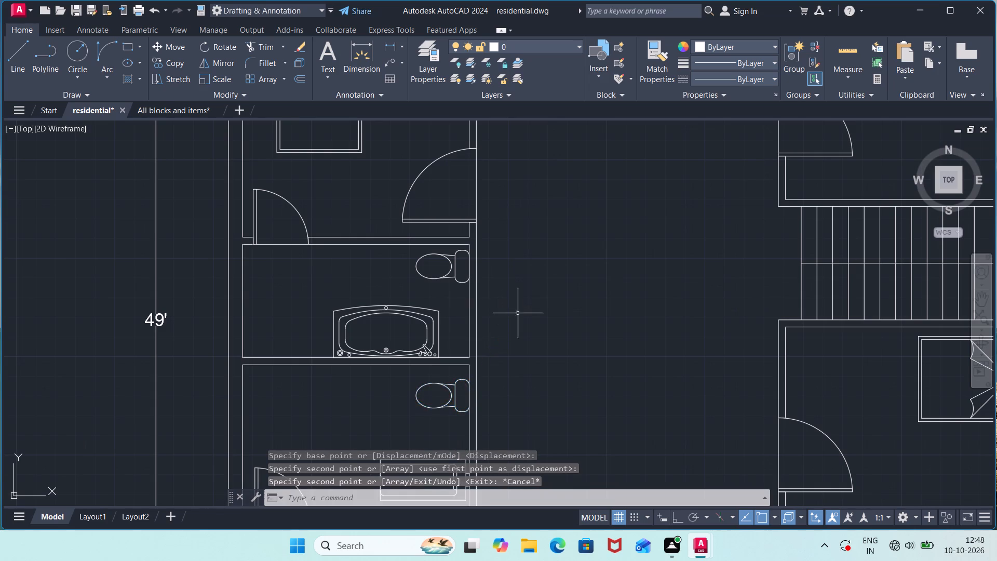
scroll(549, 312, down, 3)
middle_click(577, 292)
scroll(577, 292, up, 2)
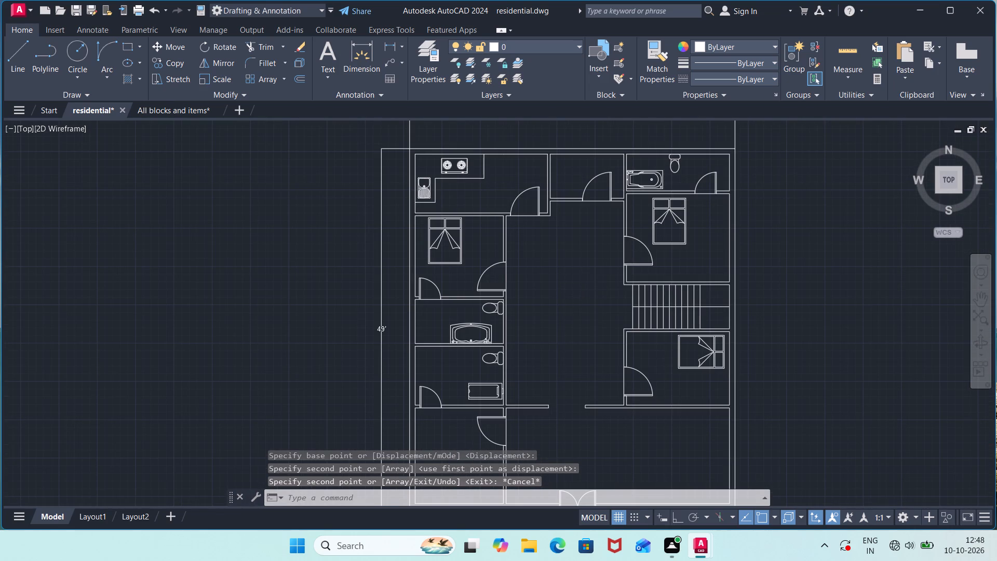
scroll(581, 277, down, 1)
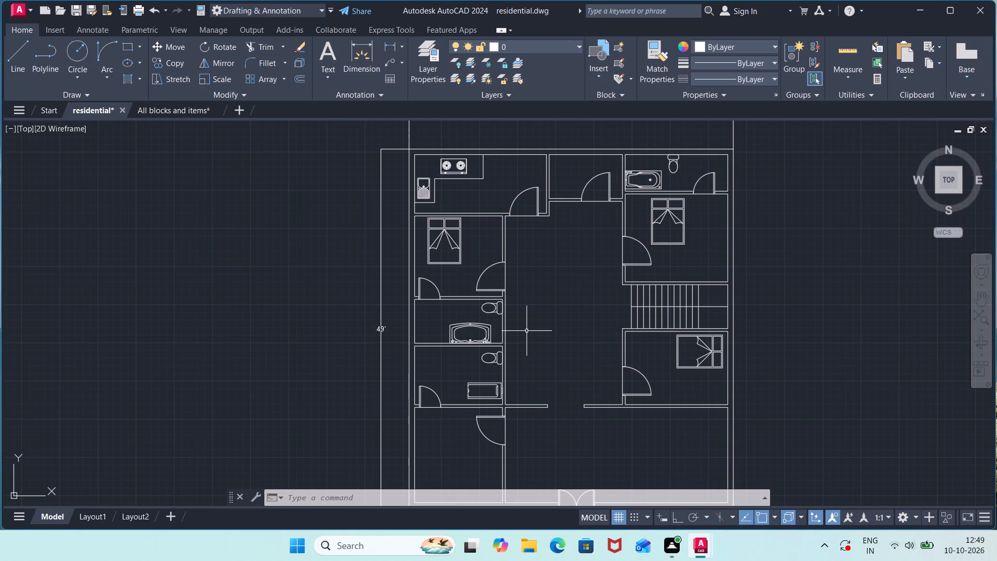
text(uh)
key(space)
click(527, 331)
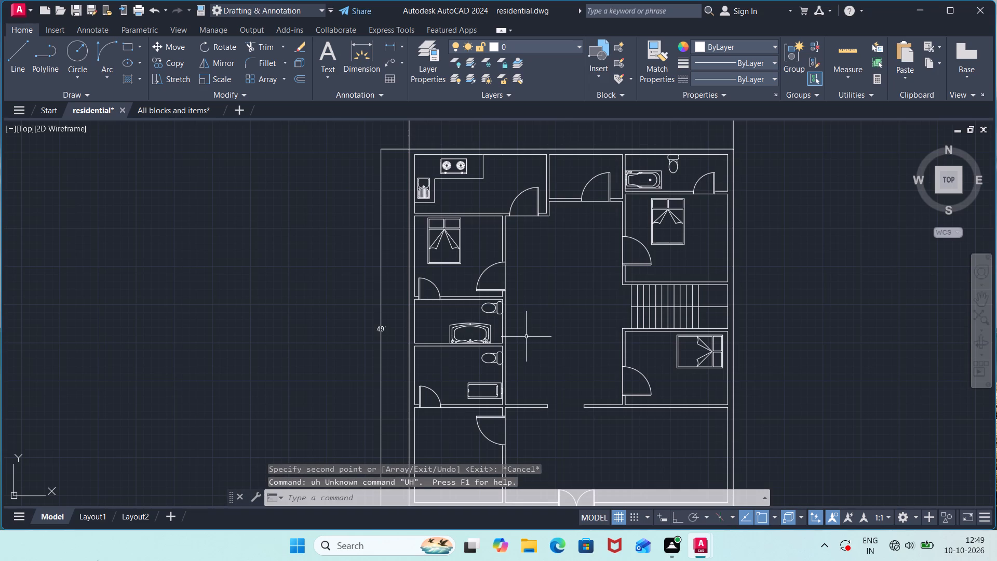
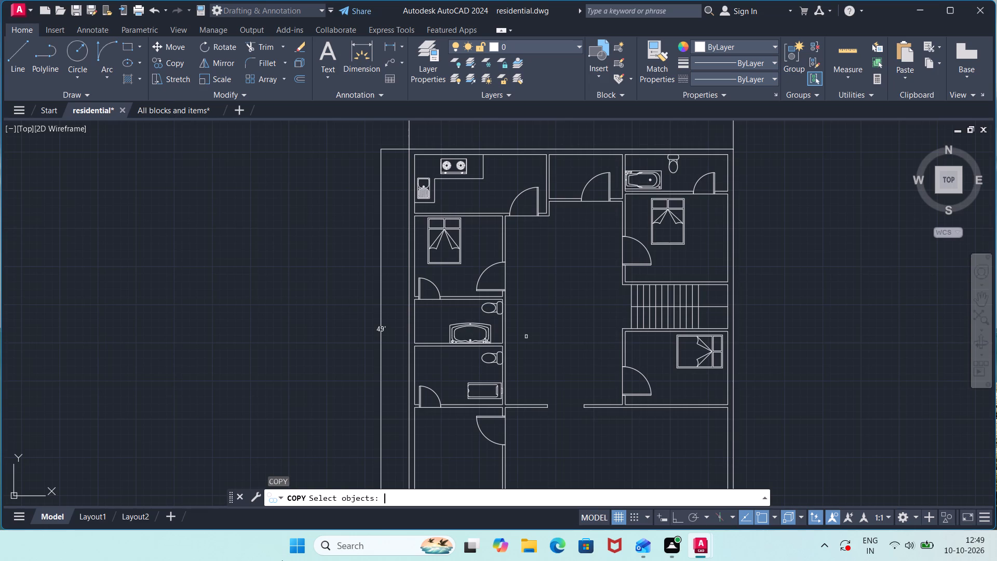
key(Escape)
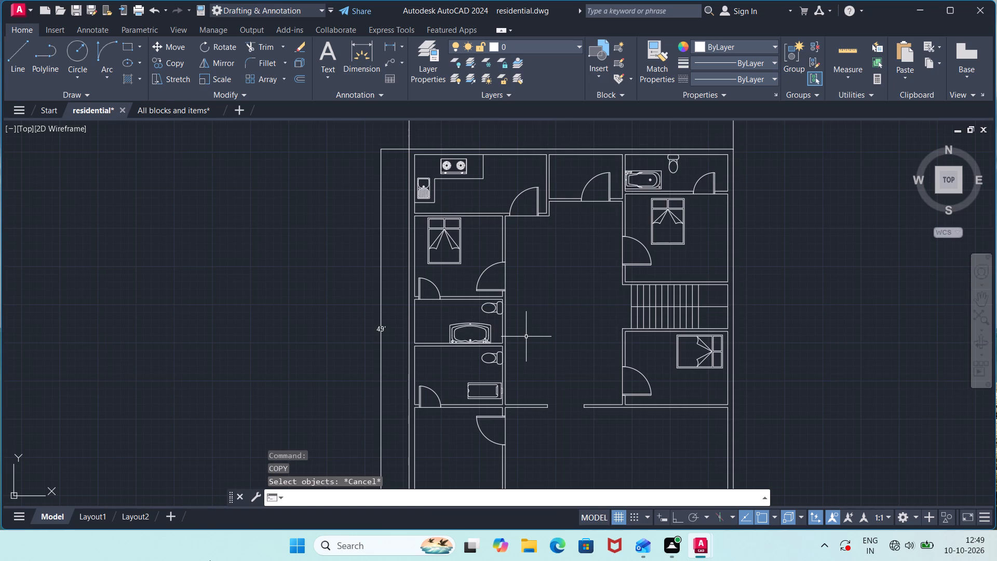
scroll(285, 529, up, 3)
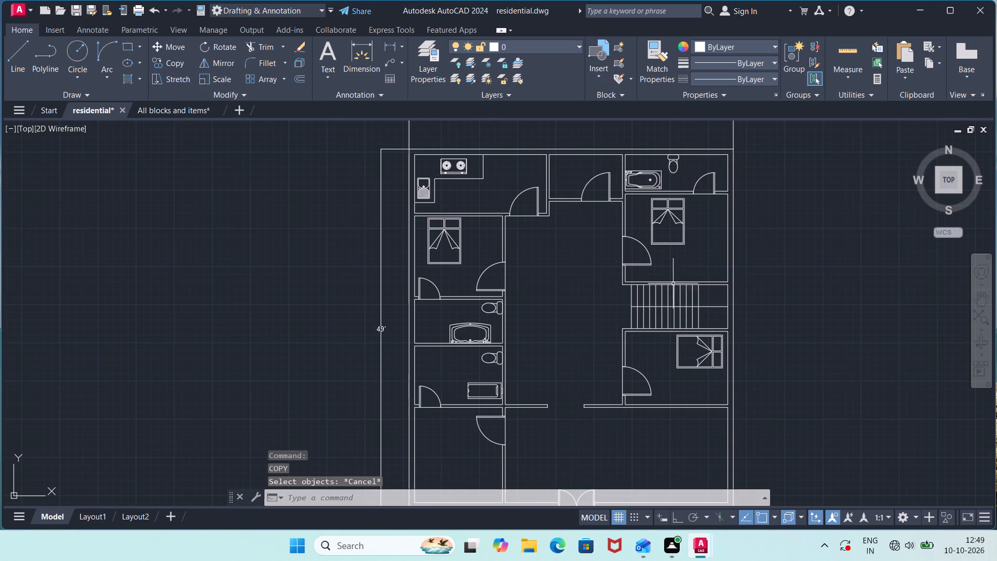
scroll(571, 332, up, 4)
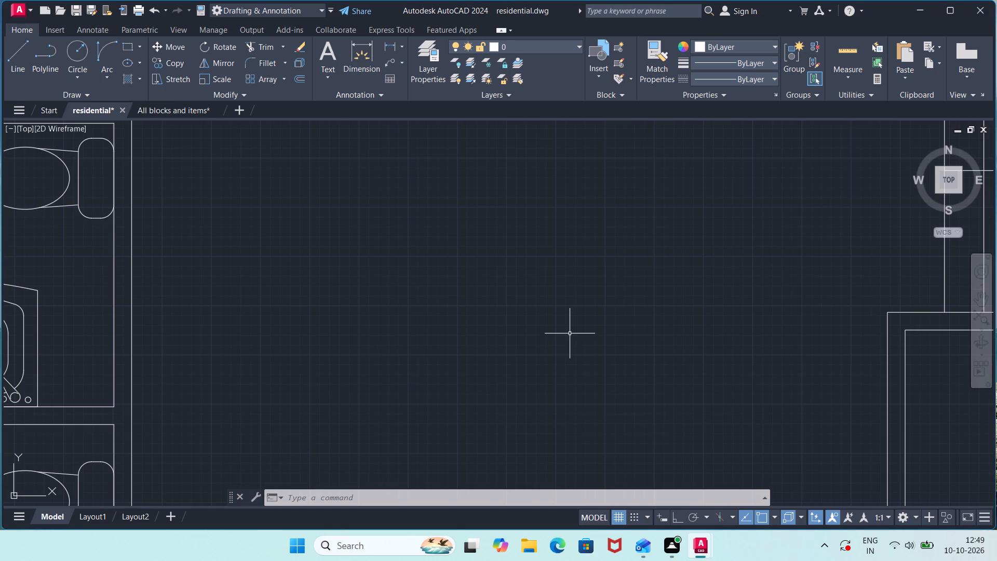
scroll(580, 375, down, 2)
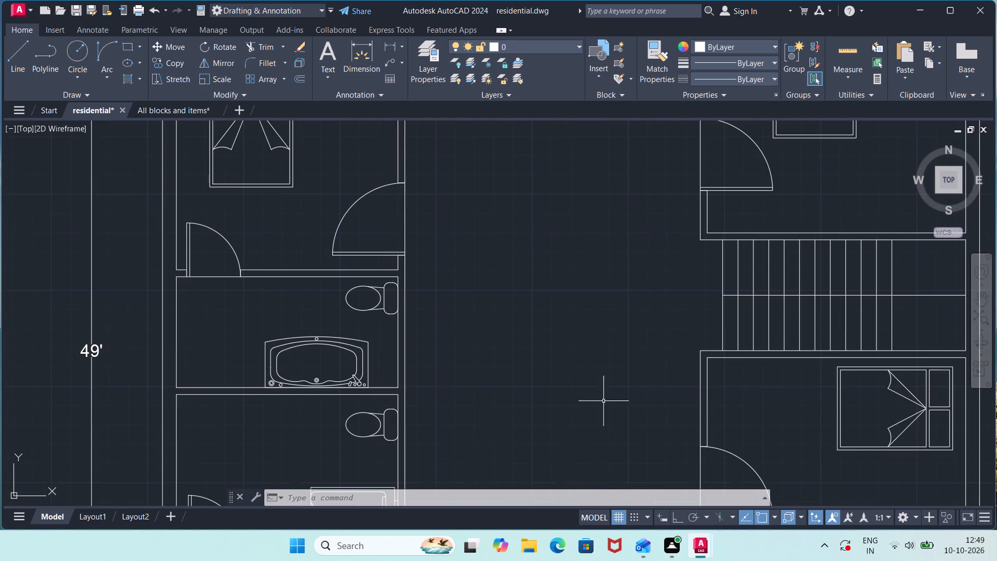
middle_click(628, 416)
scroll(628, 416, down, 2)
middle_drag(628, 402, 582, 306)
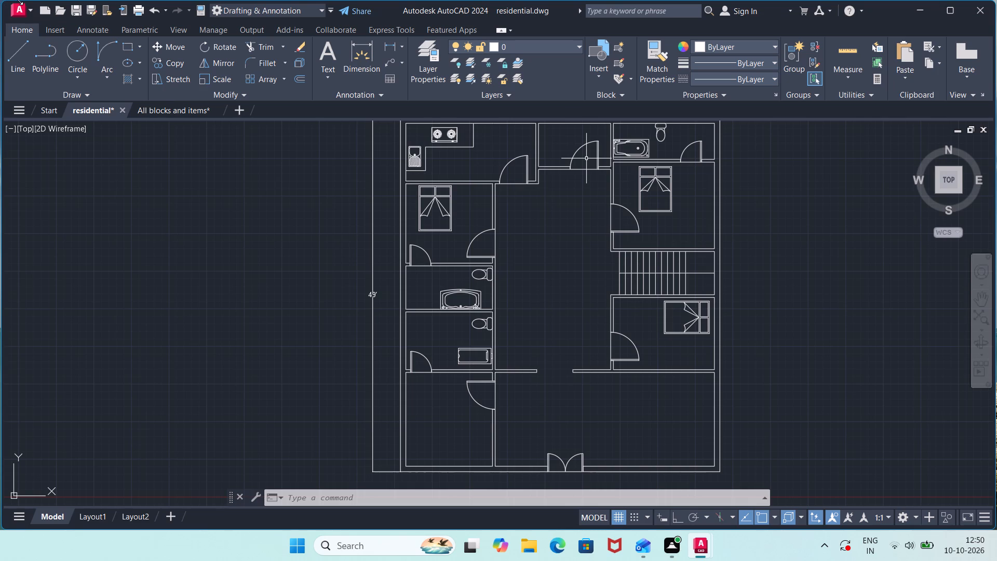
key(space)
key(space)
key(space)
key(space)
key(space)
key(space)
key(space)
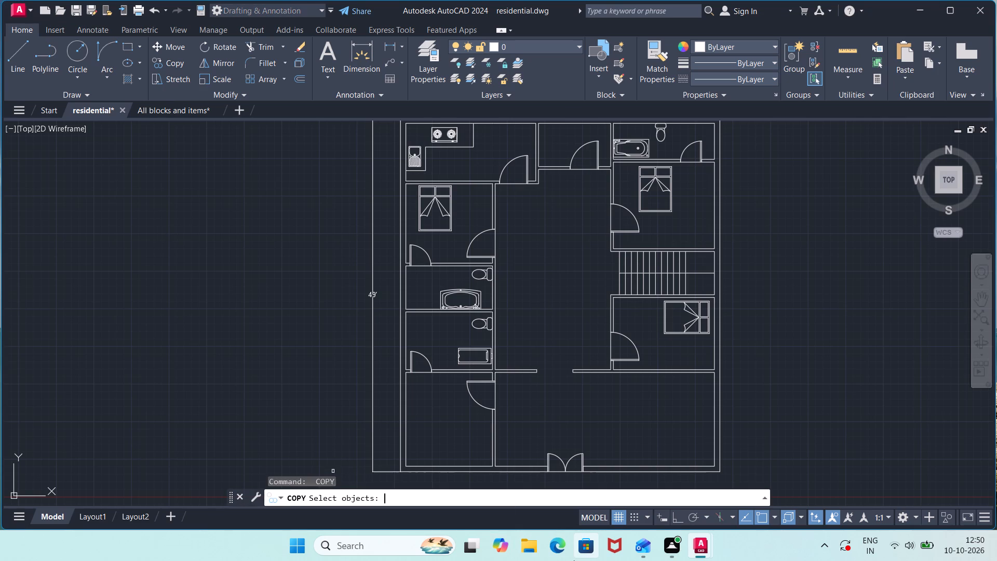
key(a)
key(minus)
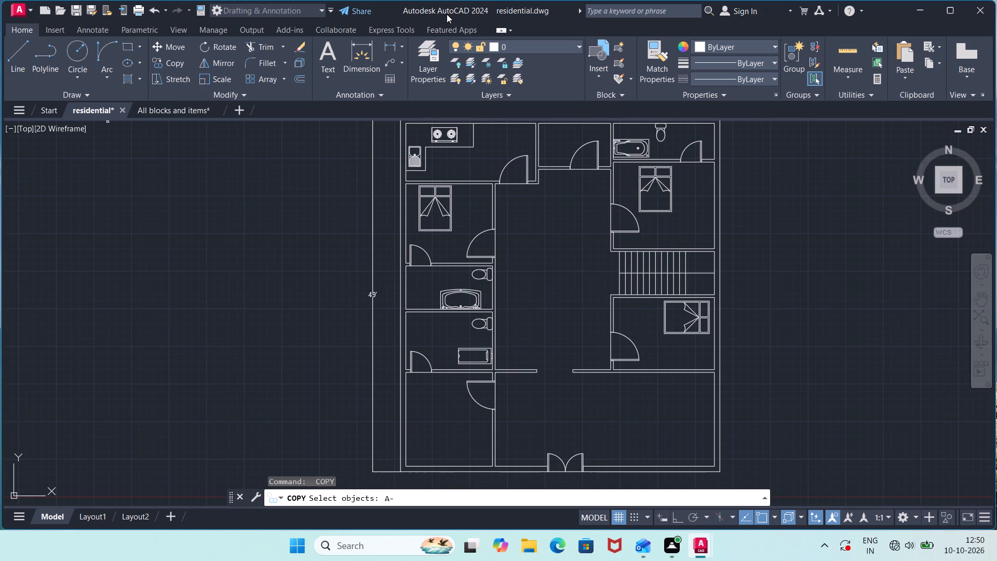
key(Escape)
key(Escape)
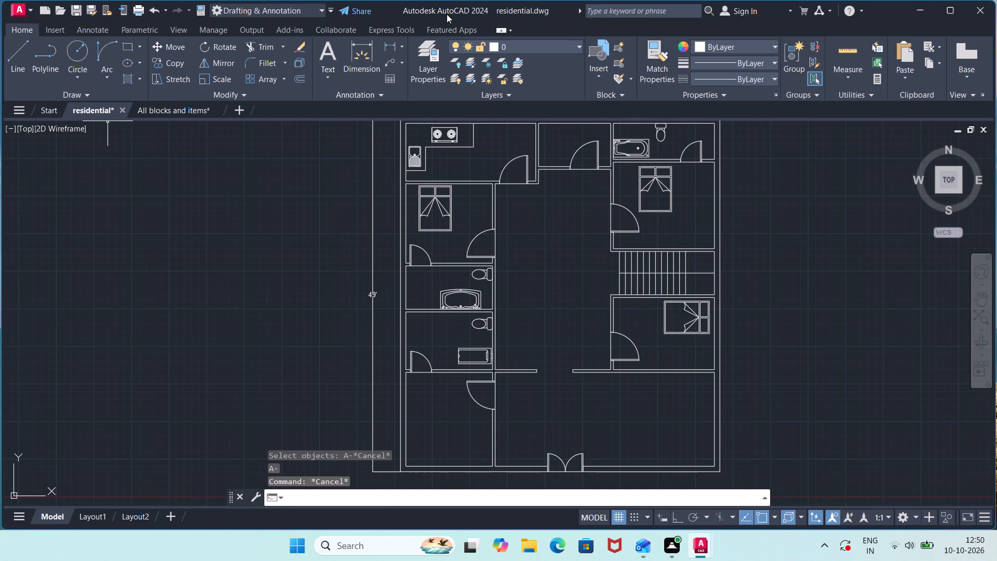
Switch to the All blocks and items drawing and look through its furniture, decoration and home-appliance blocks for items for the house plan.
middle_drag(563, 333, 563, 369)
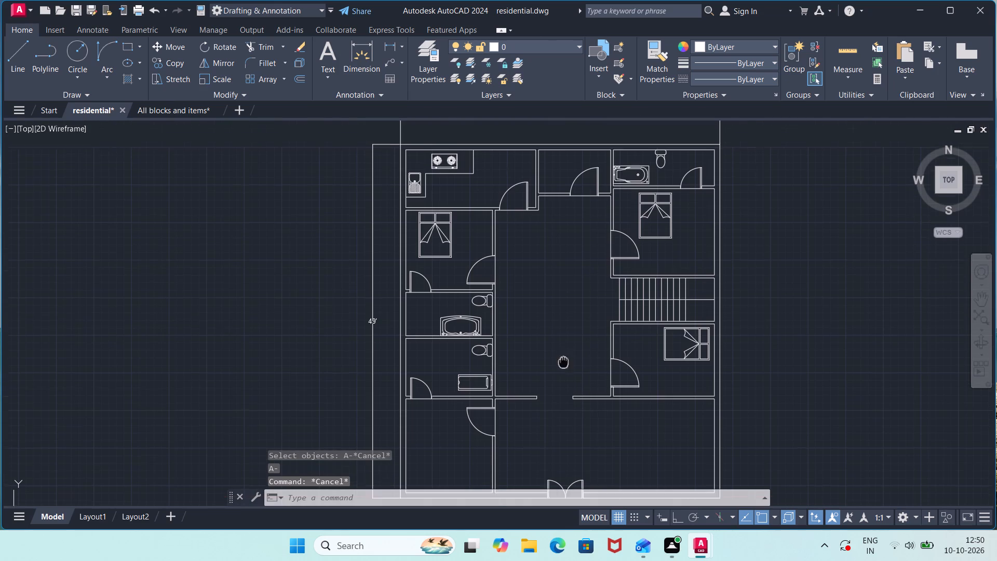
middle_drag(563, 369, 567, 392)
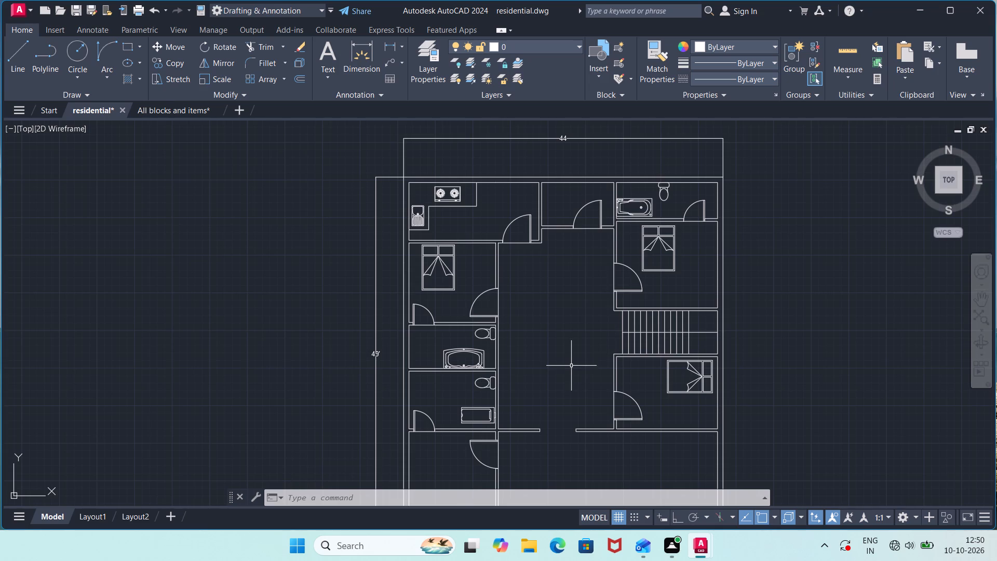
middle_drag(579, 407, 561, 277)
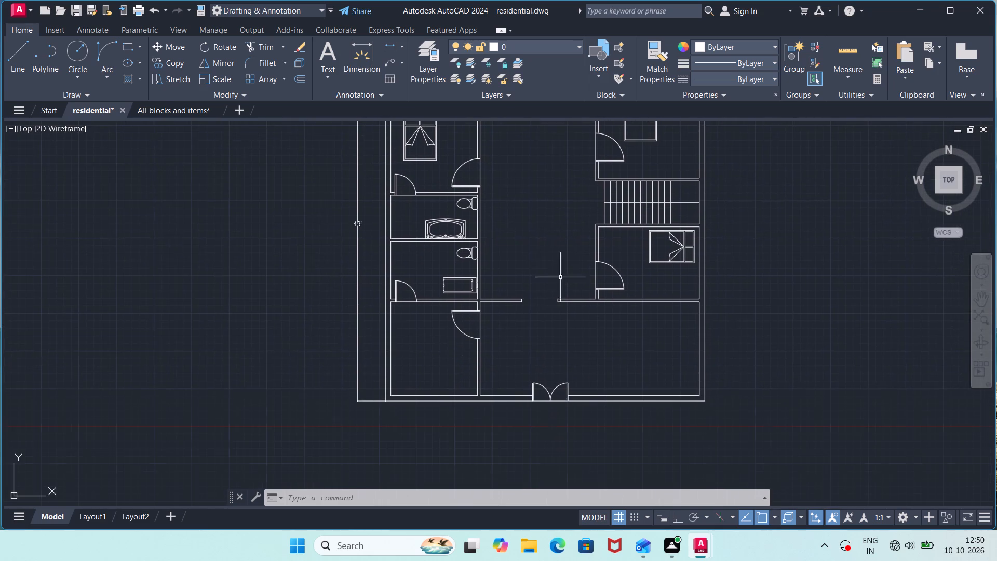
scroll(542, 361, up, 1)
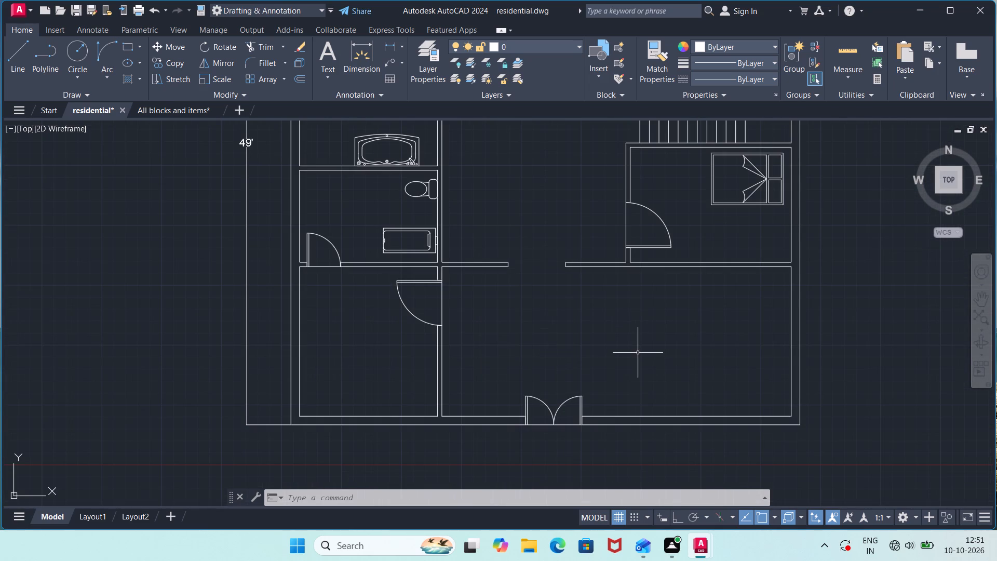
middle_drag(638, 353, 583, 336)
scroll(638, 352, up, 1)
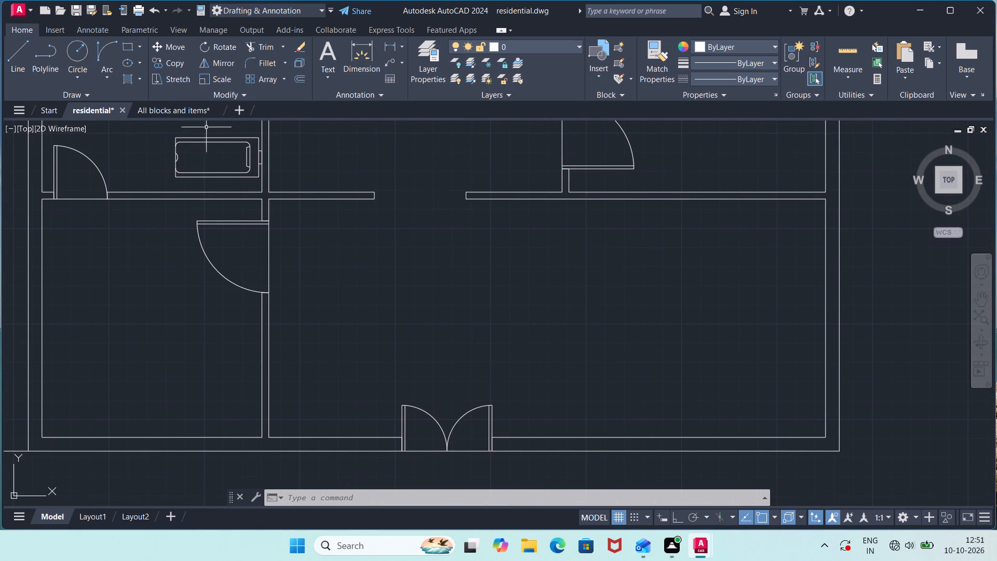
drag(193, 111, 199, 113)
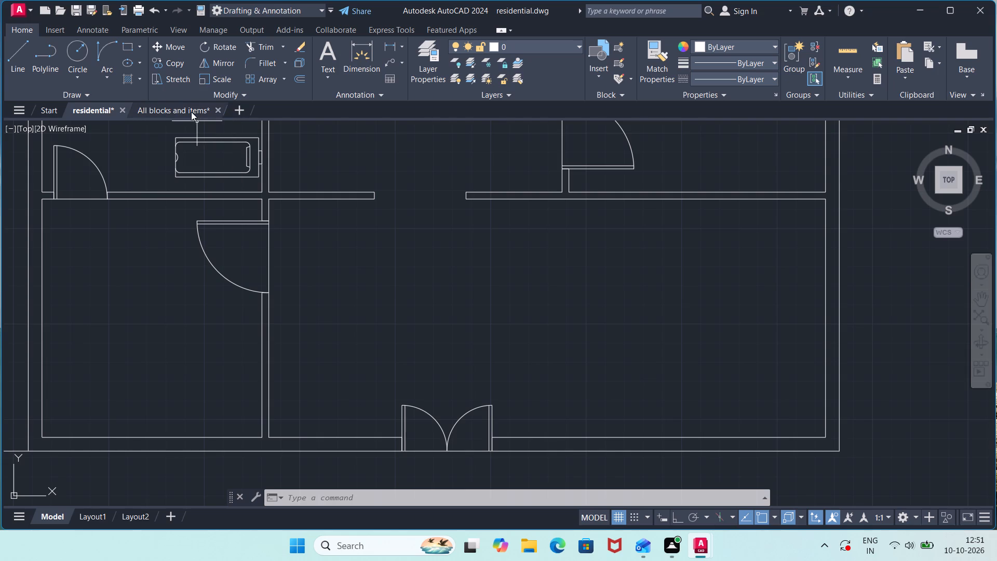
click(191, 112)
scroll(423, 366, down, 2)
middle_drag(429, 379, 711, 359)
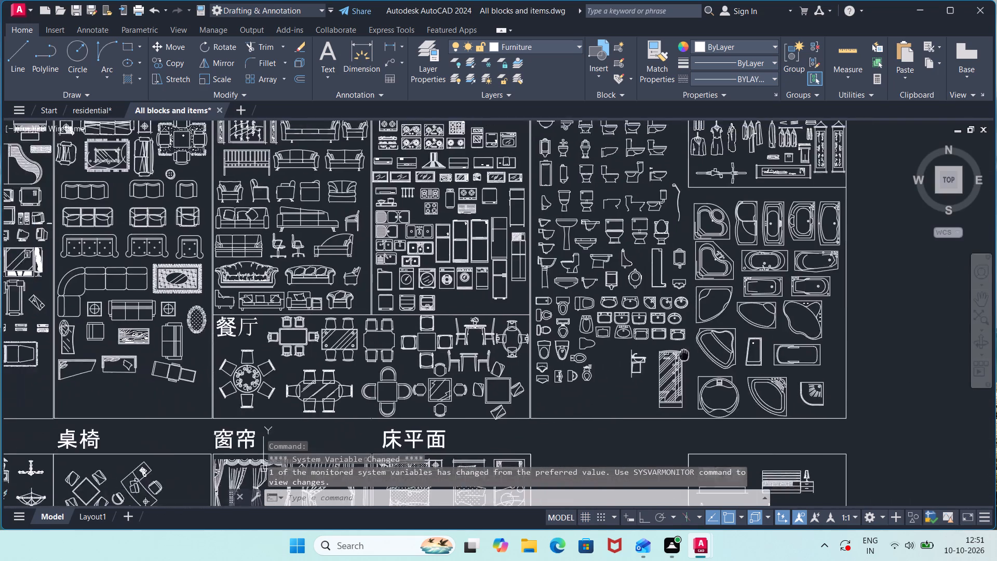
middle_drag(711, 359, 854, 372)
middle_drag(274, 303, 622, 341)
scroll(608, 342, up, 2)
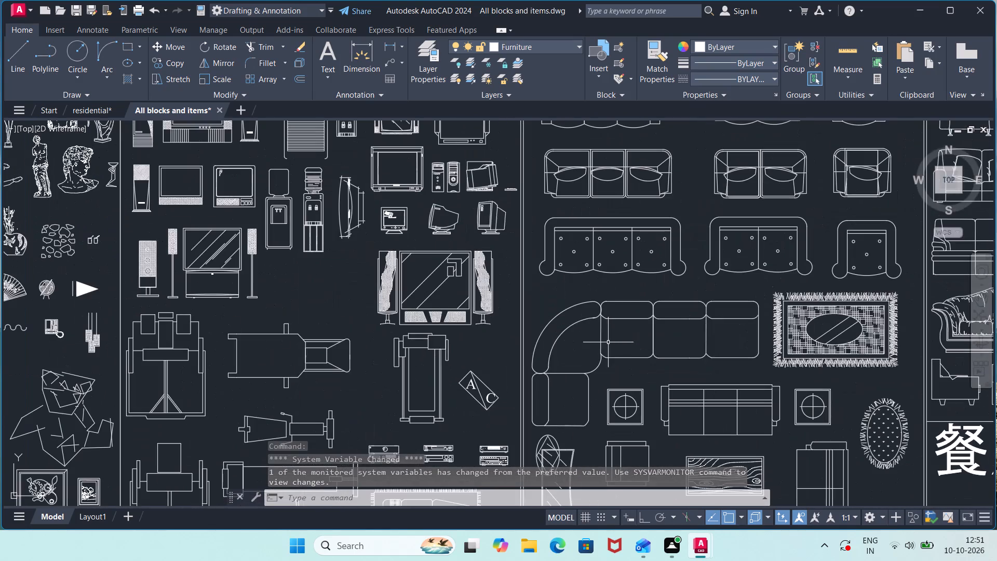
middle_drag(334, 303, 749, 352)
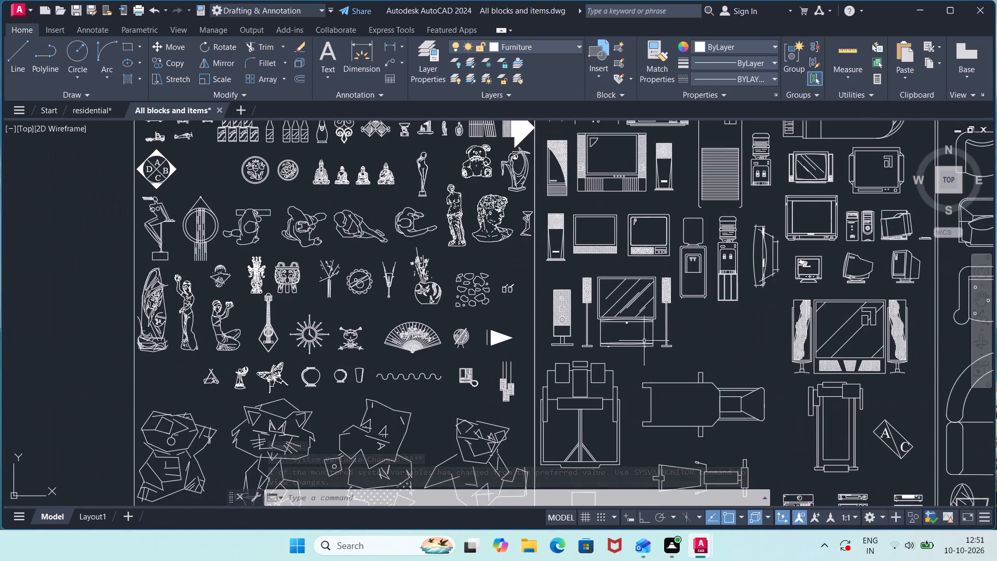
scroll(629, 336, up, 3)
scroll(720, 309, down, 1)
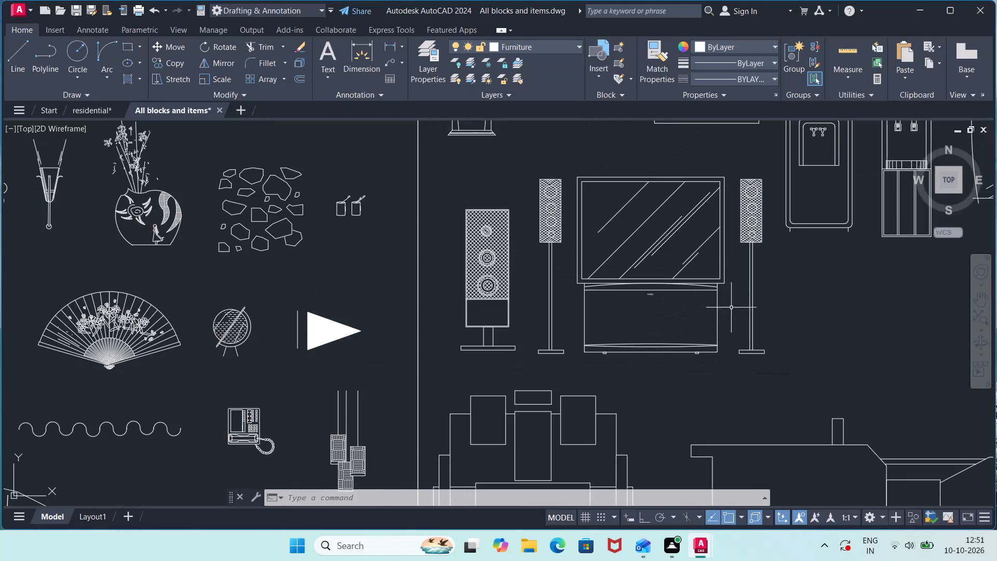
middle_drag(784, 304, 651, 431)
scroll(838, 399, down, 1)
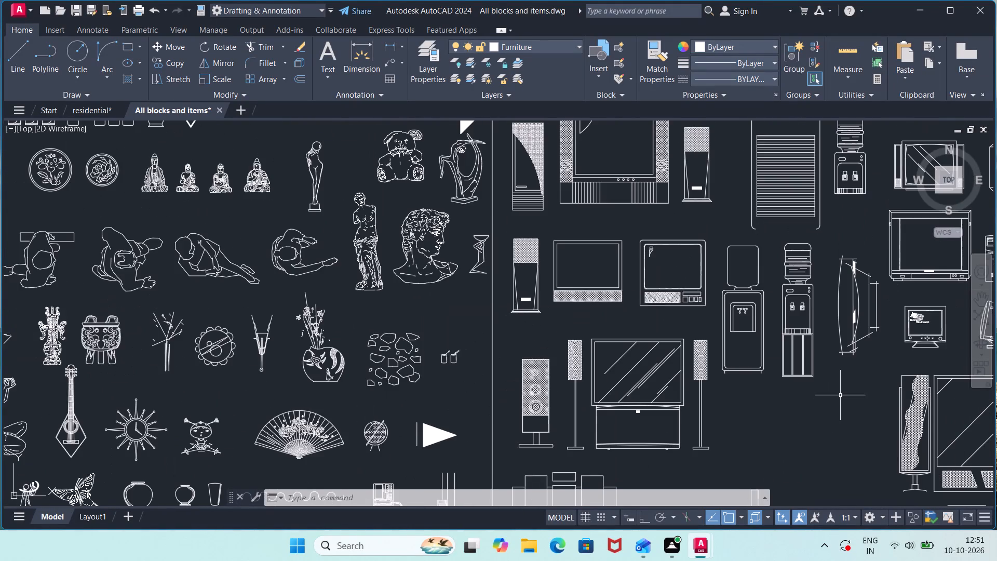
middle_drag(841, 394, 664, 560)
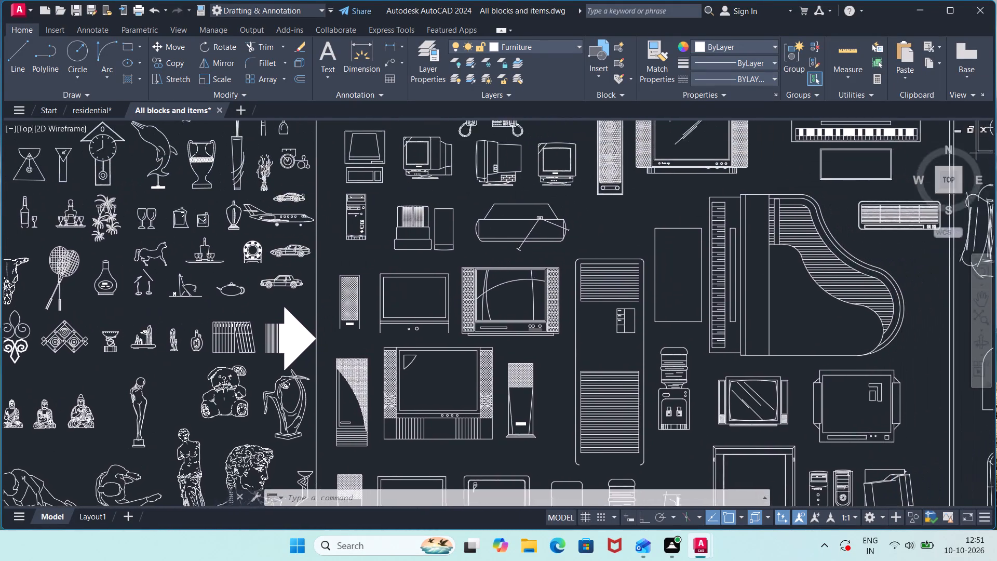
middle_drag(664, 560, 560, 498)
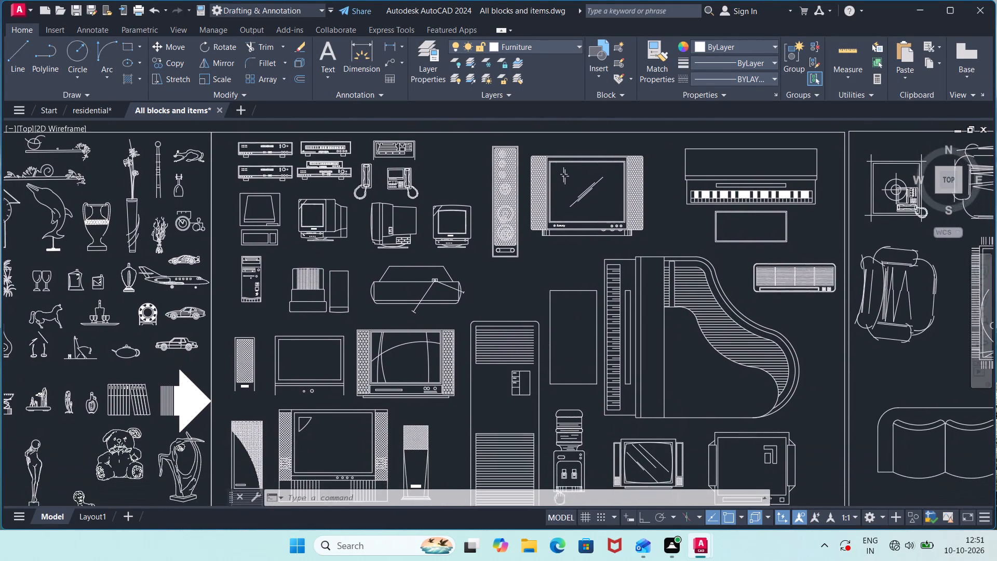
middle_drag(560, 498, 558, 482)
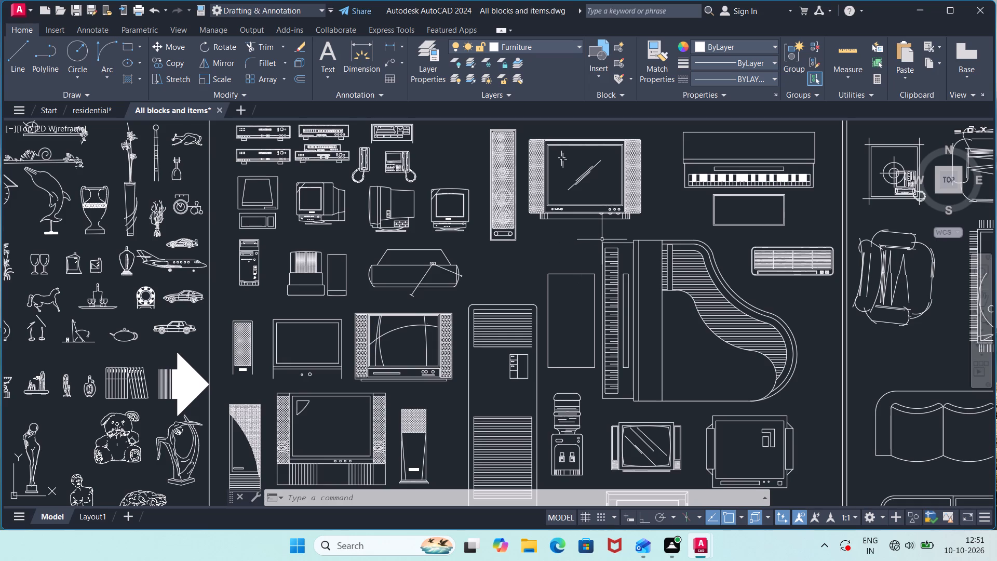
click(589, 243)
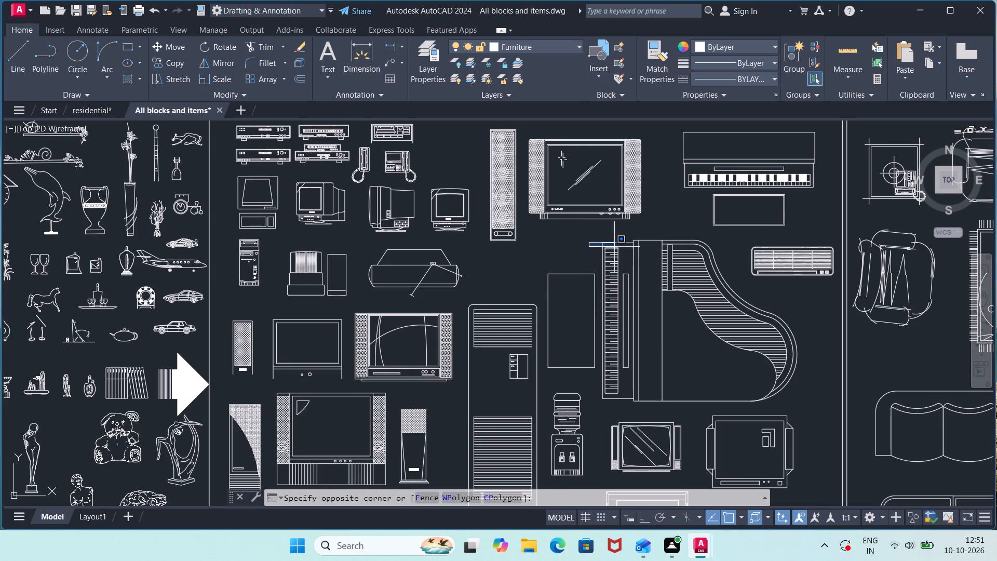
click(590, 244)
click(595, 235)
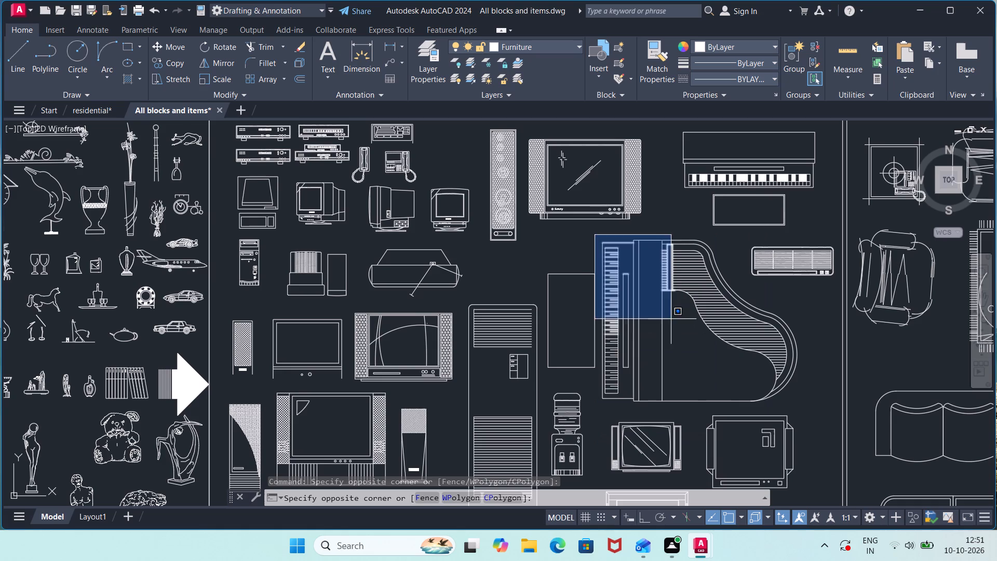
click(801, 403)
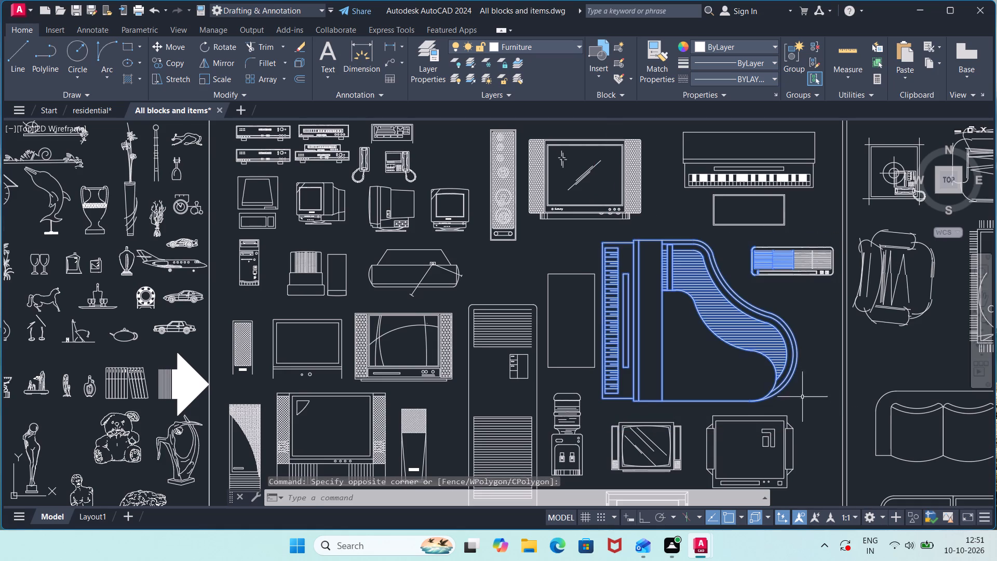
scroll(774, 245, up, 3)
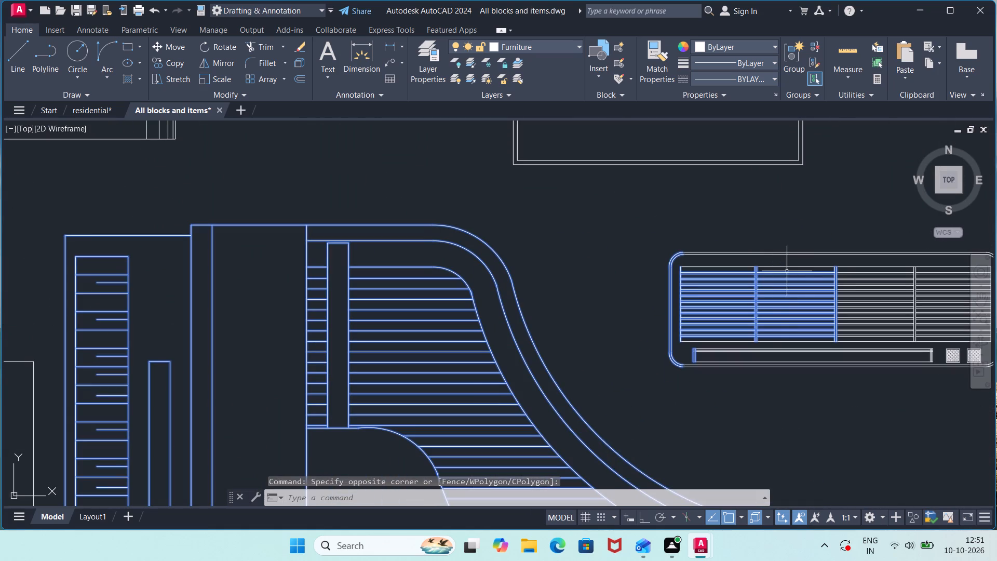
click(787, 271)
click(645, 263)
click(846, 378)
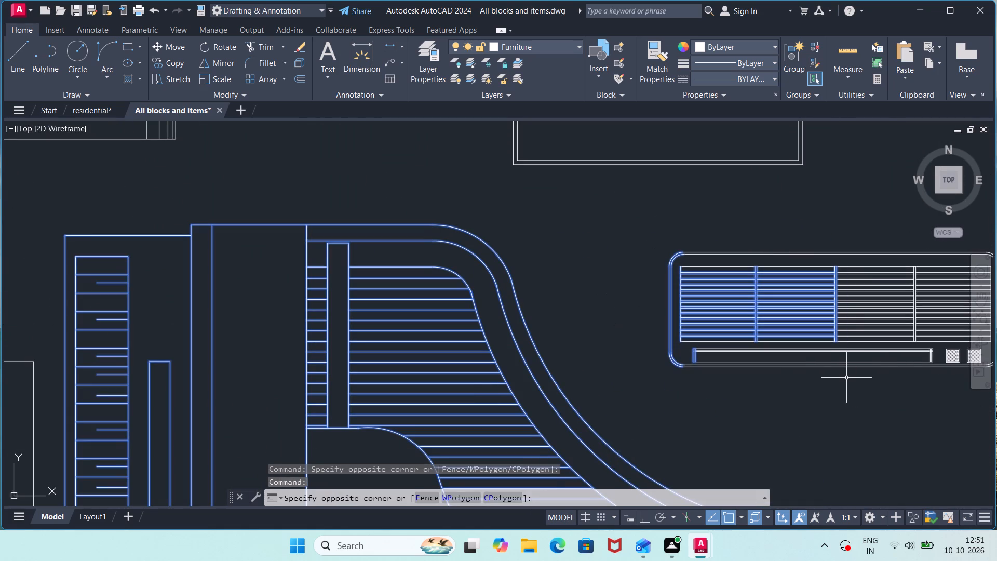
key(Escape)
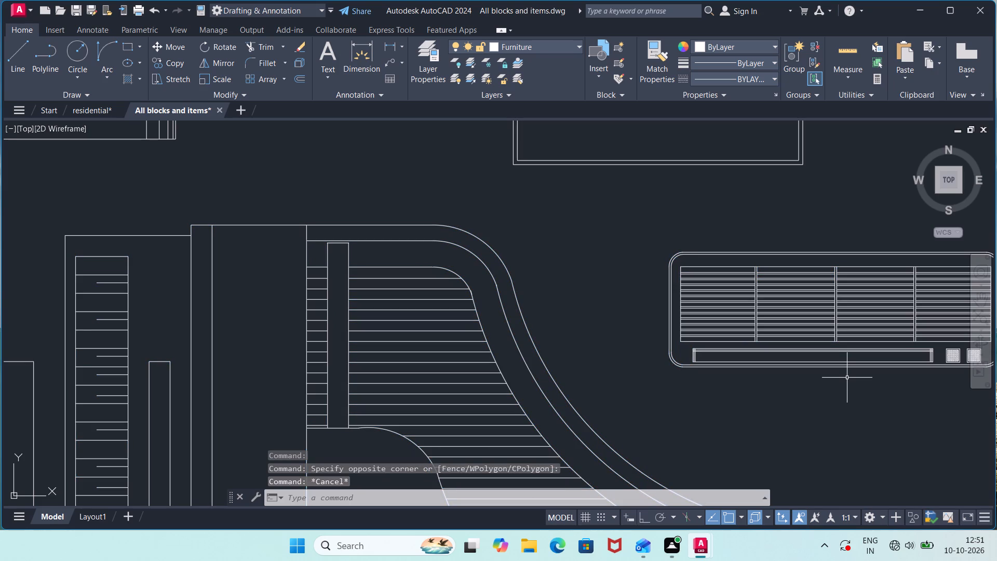
Select all the linework of the grand piano plan in the home-appliance section and copy it to the clipboard.
scroll(849, 387, down, 2)
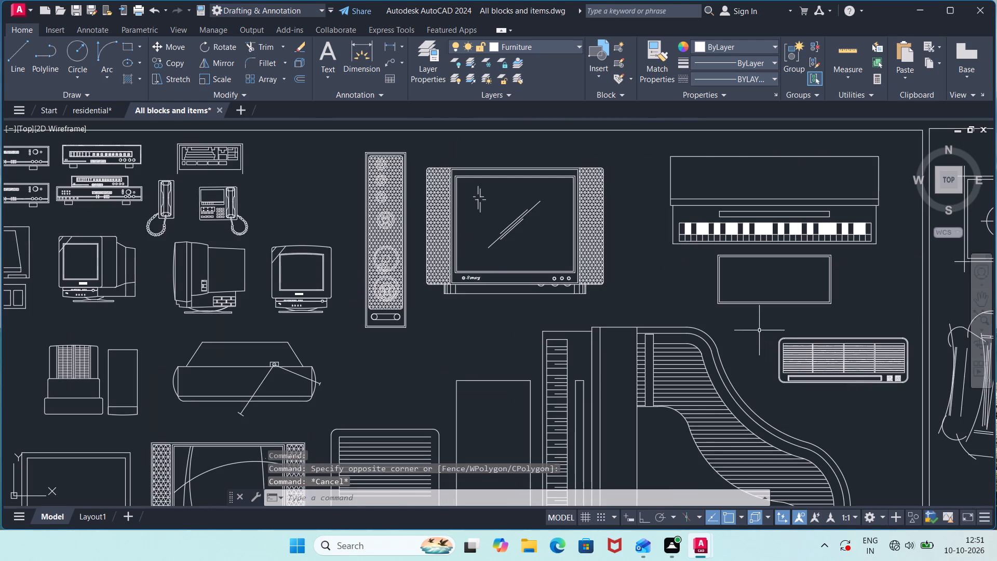
click(759, 330)
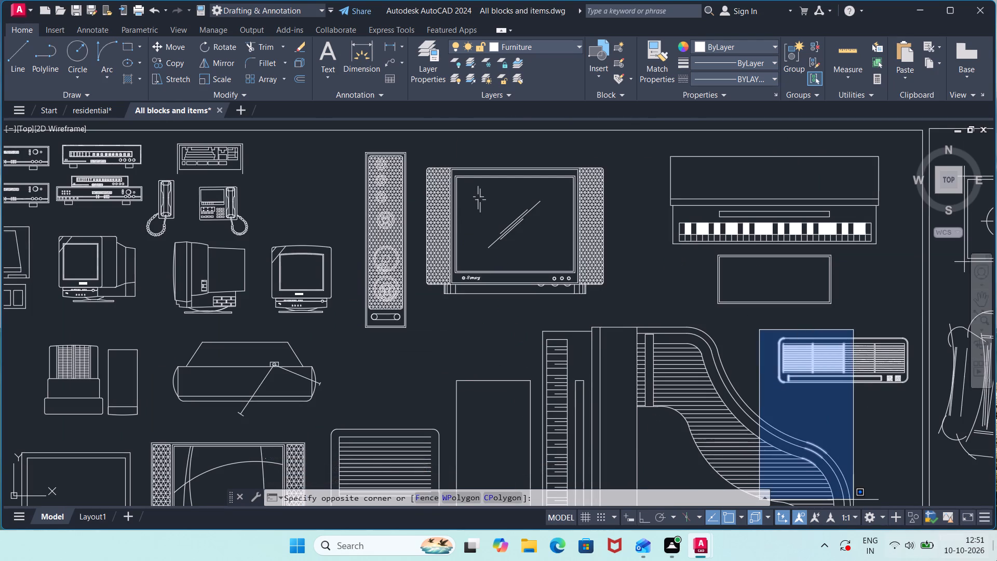
scroll(996, 560, down, 1)
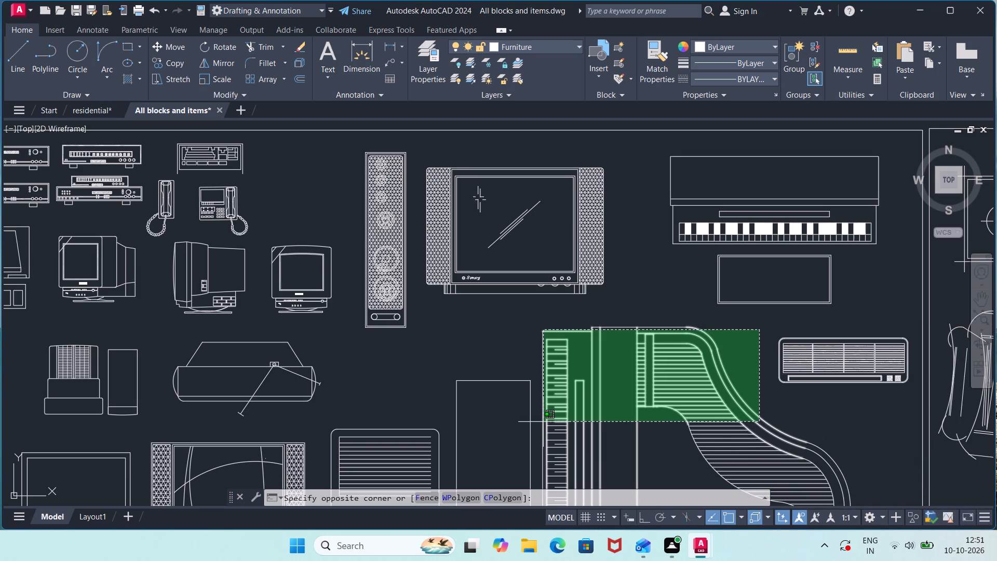
click(538, 409)
scroll(684, 313, up, 2)
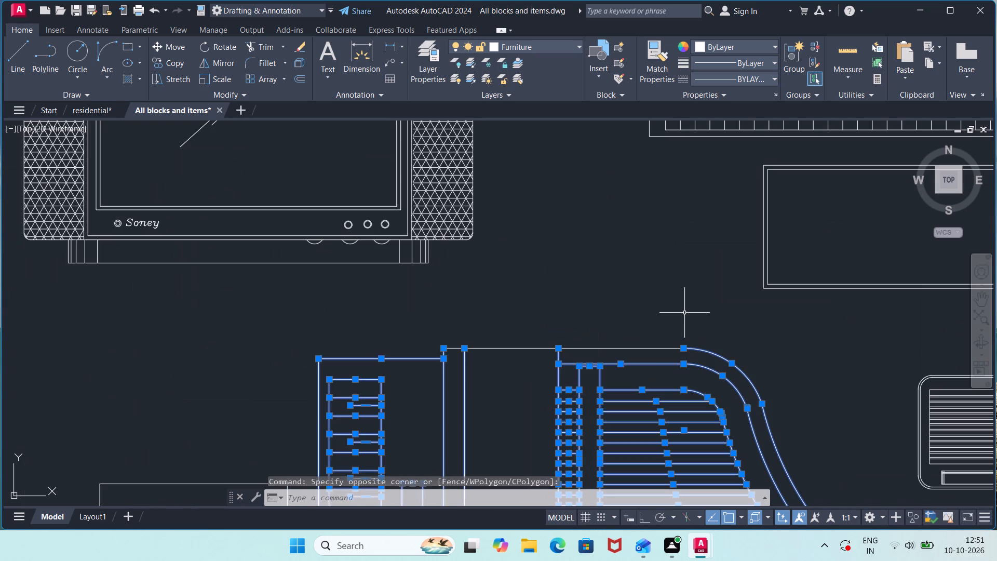
click(684, 312)
click(409, 434)
scroll(678, 471, down, 2)
middle_drag(688, 455, 688, 455)
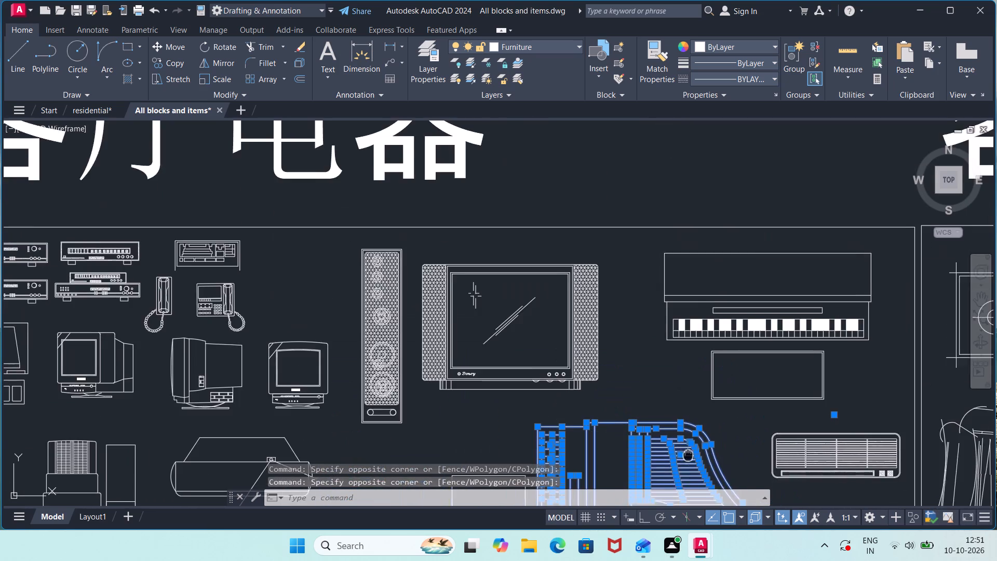
middle_drag(688, 455, 669, 180)
click(843, 250)
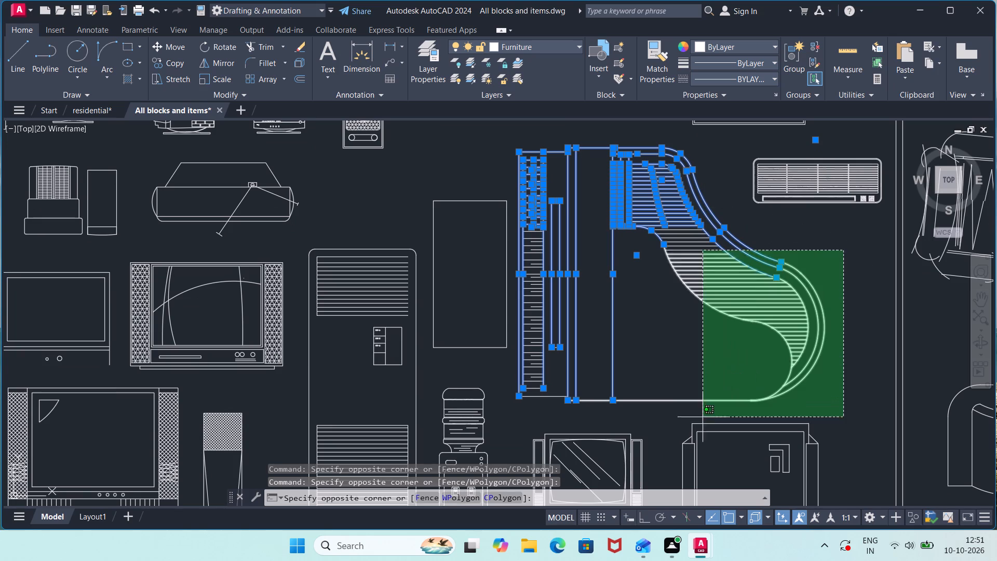
click(511, 407)
scroll(568, 311, up, 2)
scroll(568, 310, down, 2)
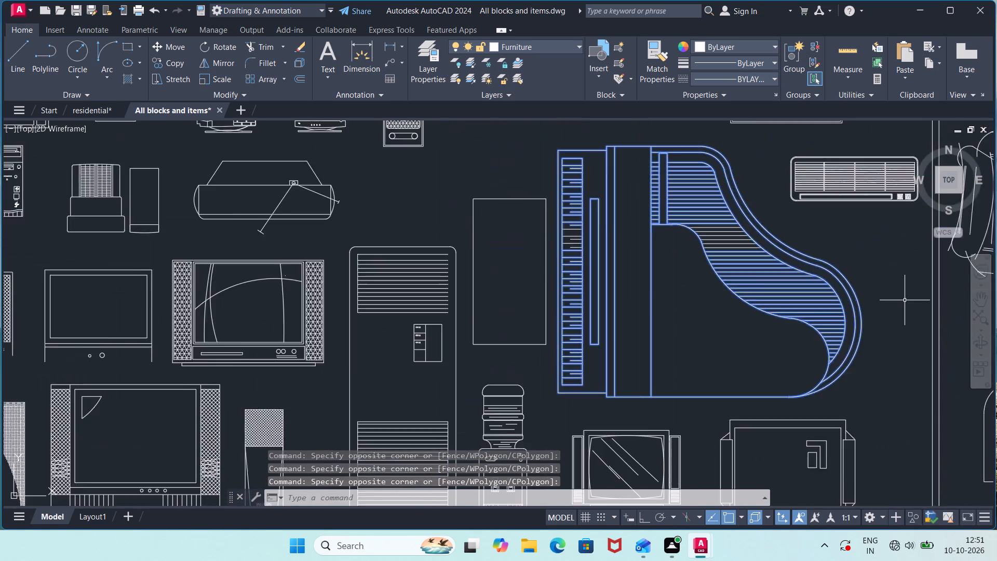
scroll(905, 300, down, 1)
click(820, 233)
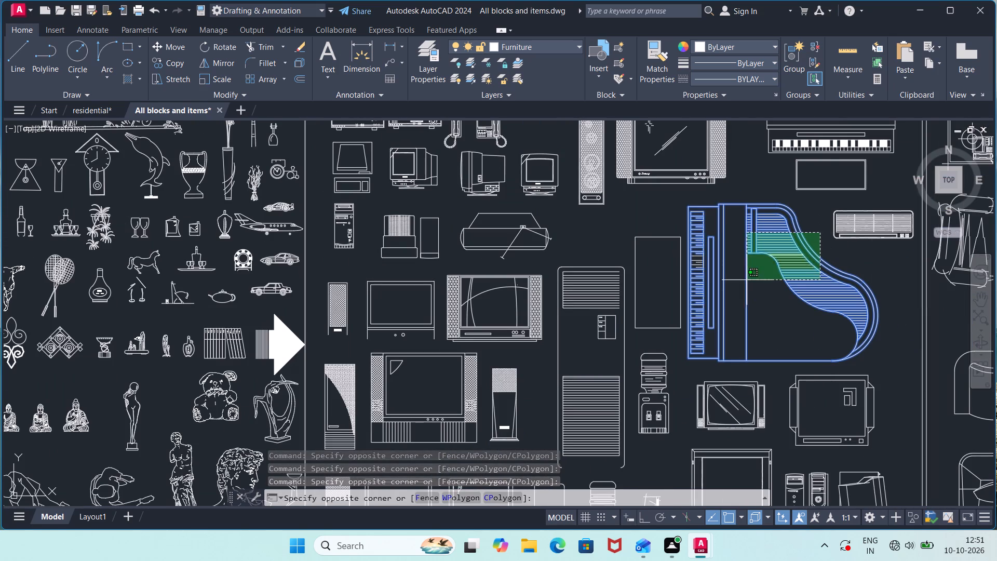
click(689, 293)
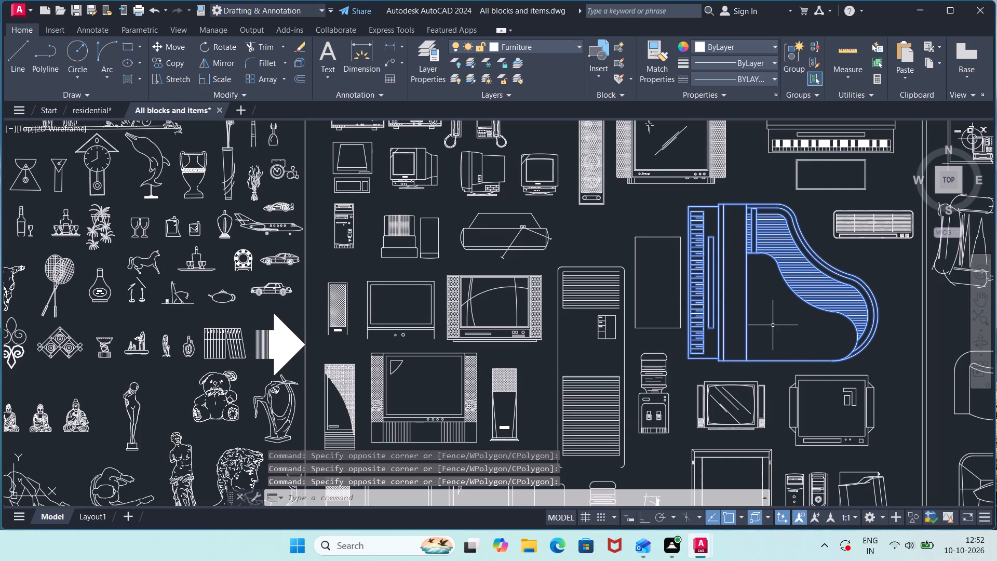
key(ctrl+c)
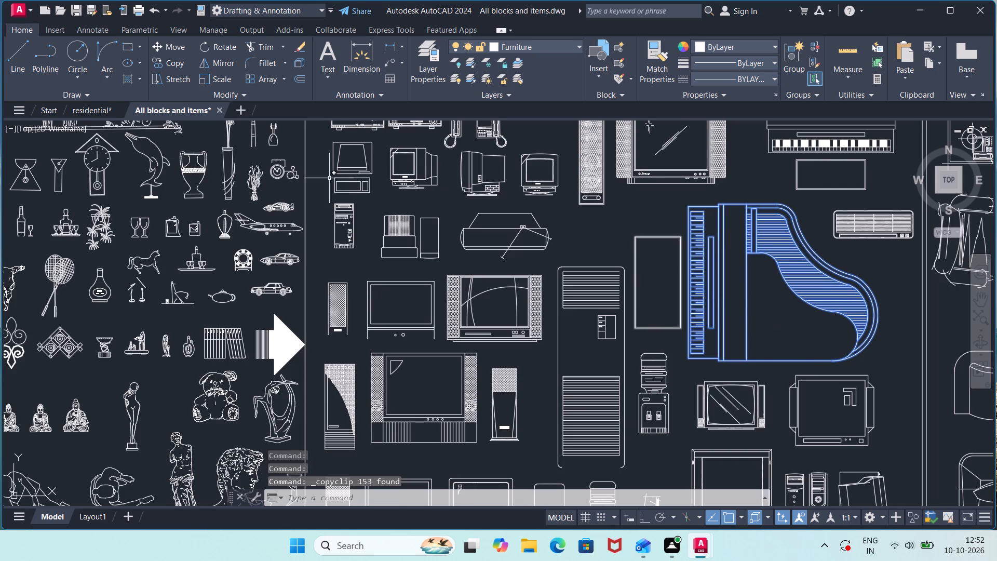
Paste the grand piano into the residential drawing, rotated 180 degrees, in the upper-right corner of the large room with the double door.
click(95, 110)
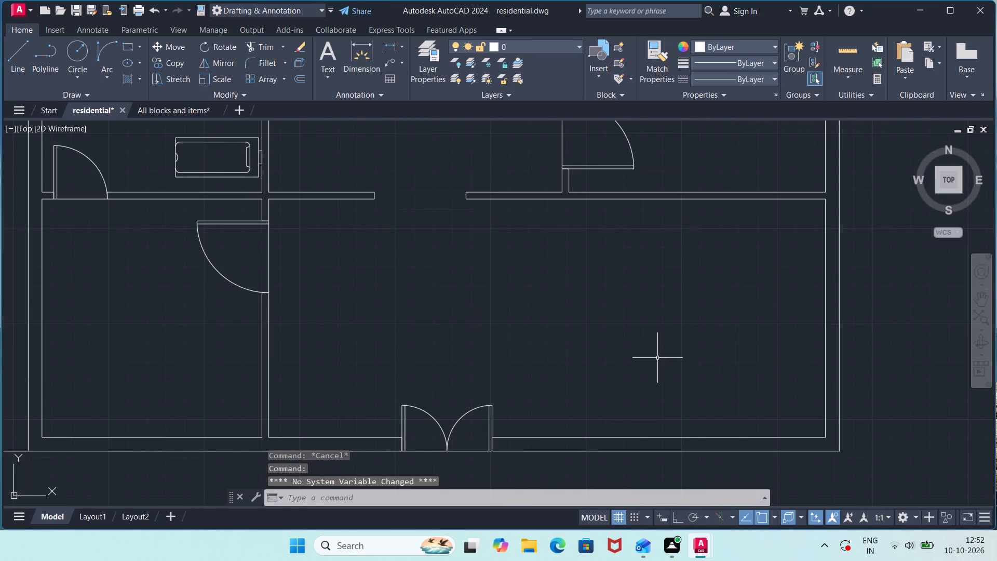
click(676, 326)
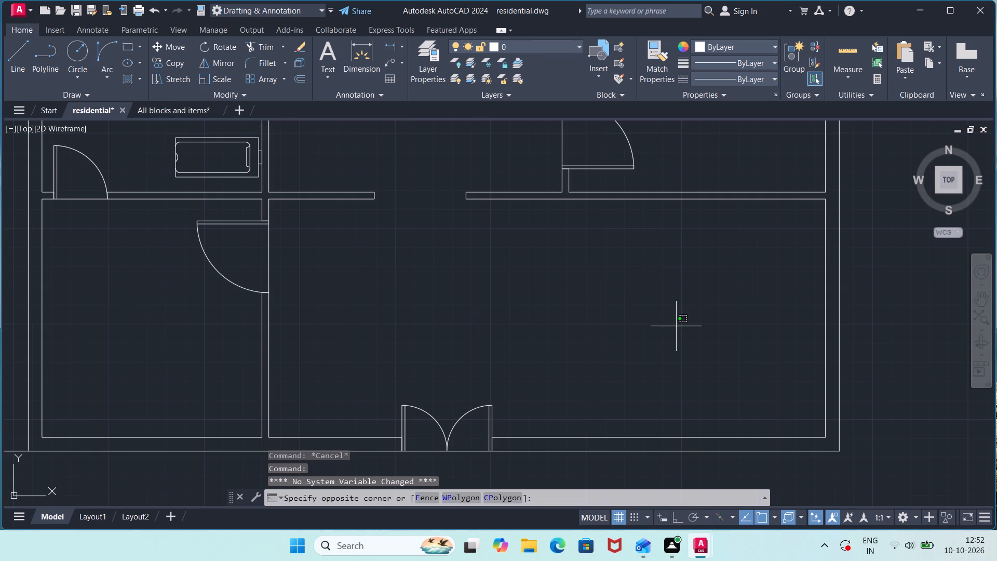
key(ctrl+v)
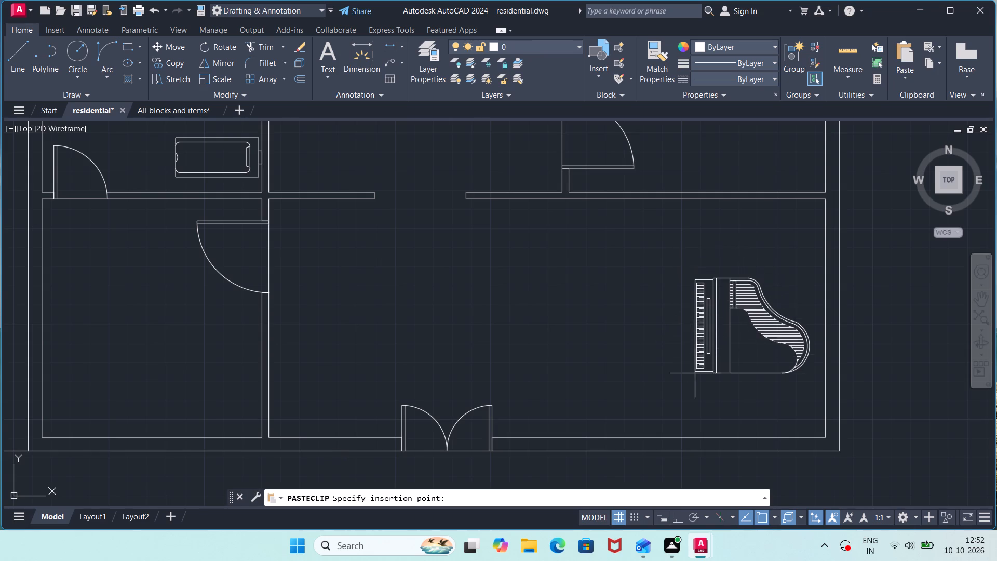
key(r)
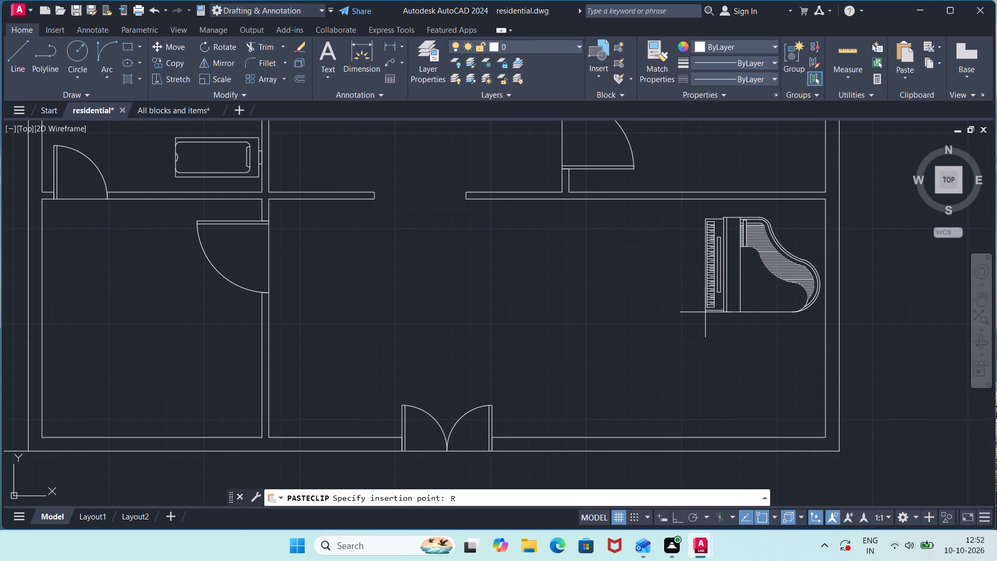
key(o)
key(Return)
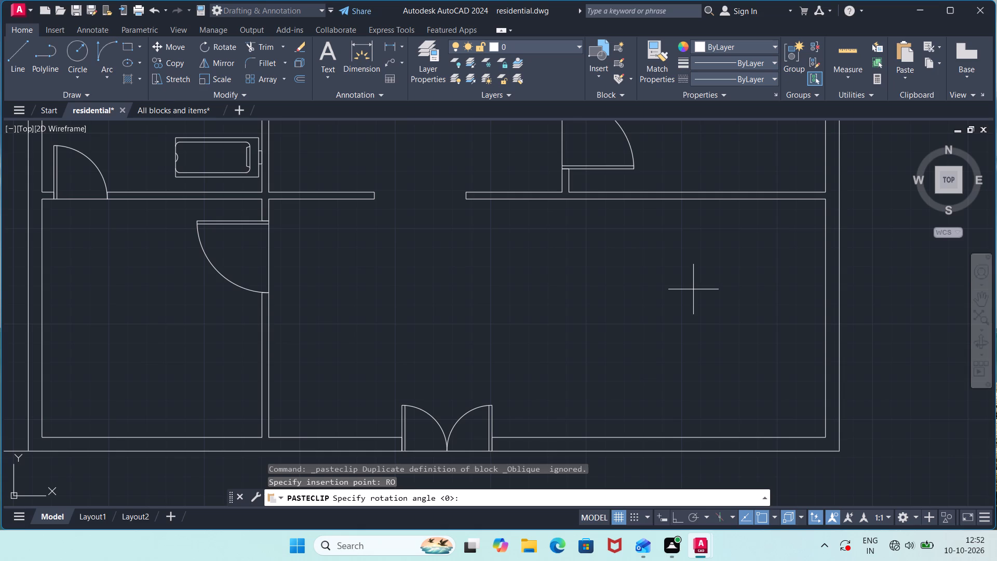
text(180)
key(Return)
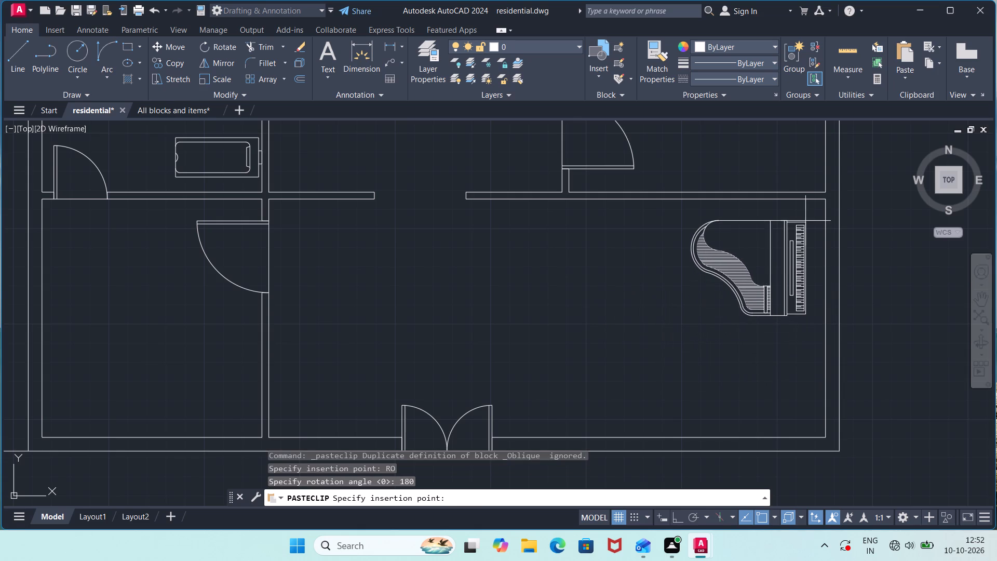
click(816, 209)
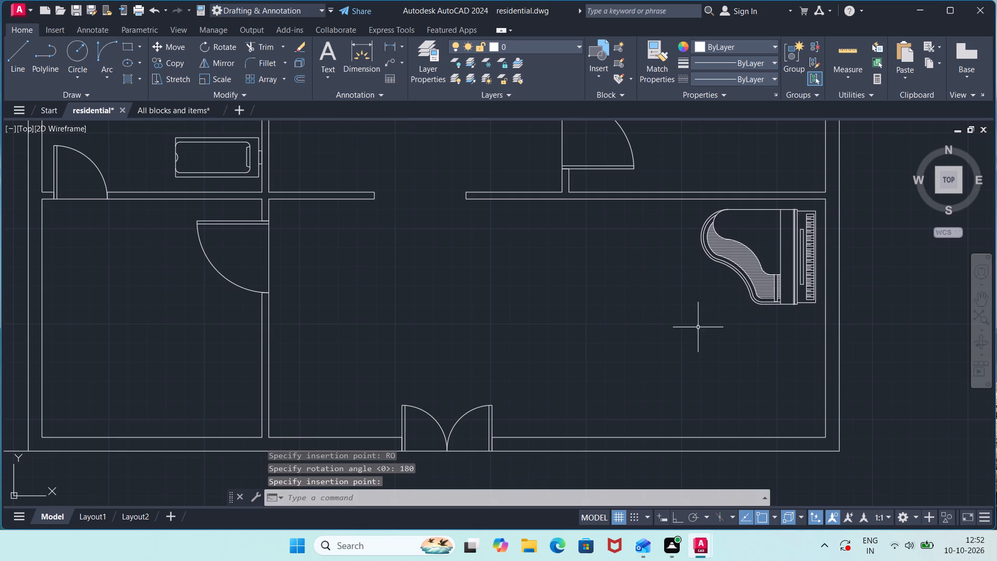
Return to the All blocks and items drawing and look through the appliance, fitness-equipment and sofa blocks for further furnishings.
click(171, 110)
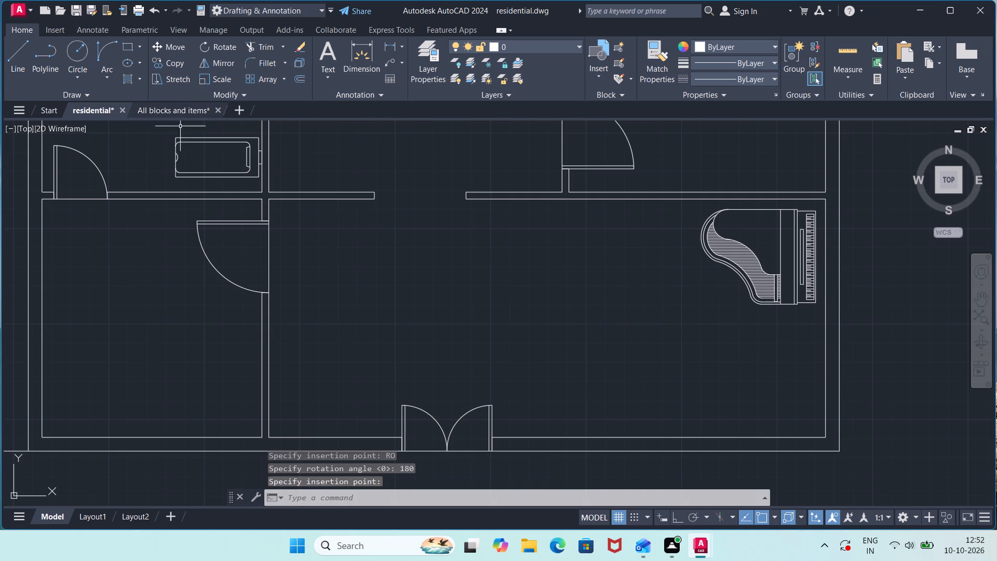
click(197, 110)
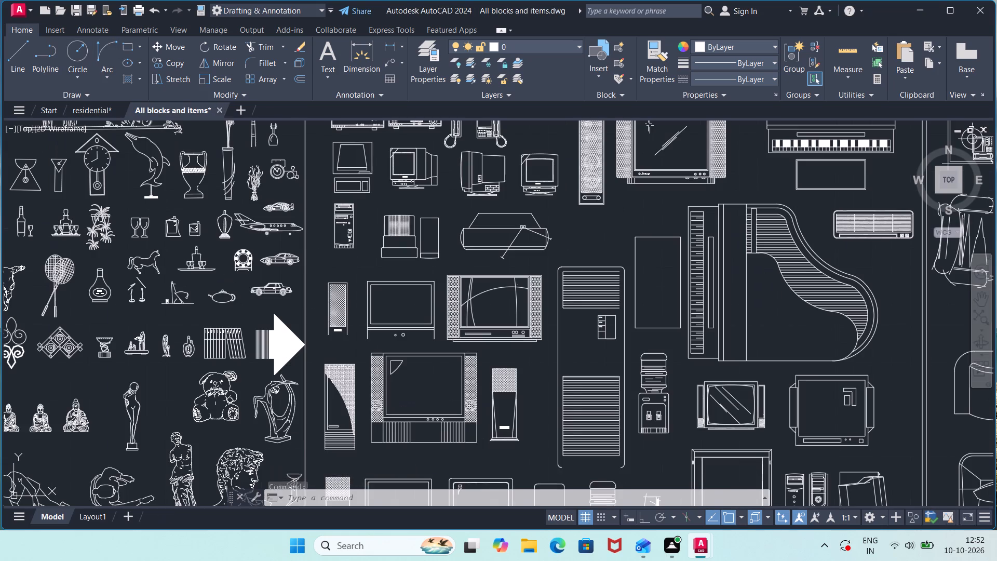
middle_drag(514, 359, 435, 215)
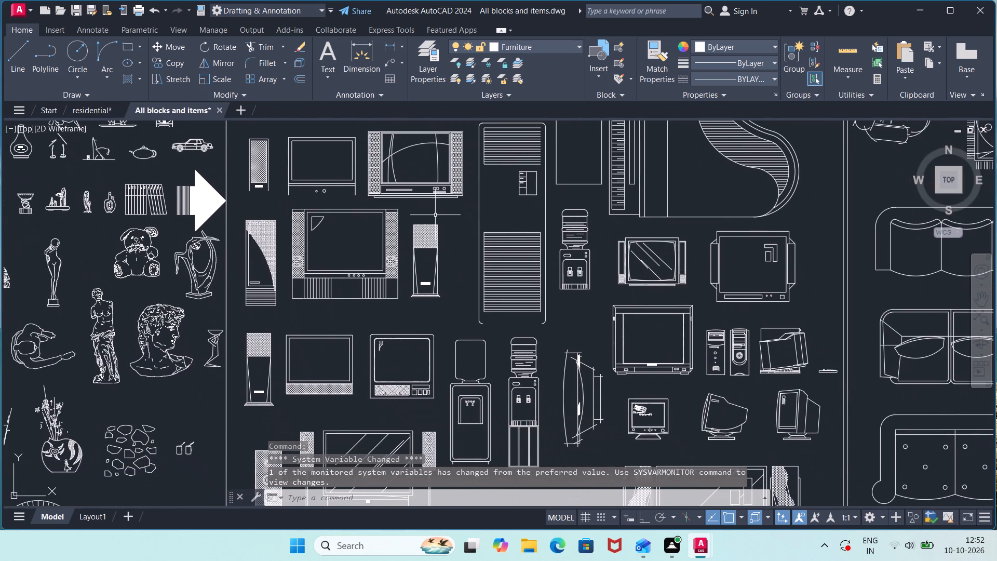
middle_drag(435, 215, 338, 298)
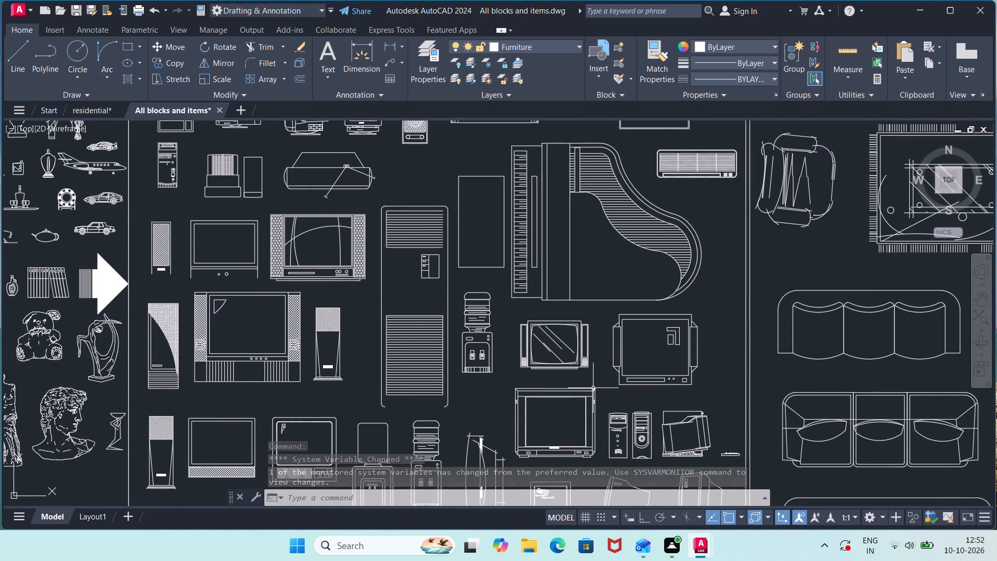
middle_drag(593, 388, 558, 210)
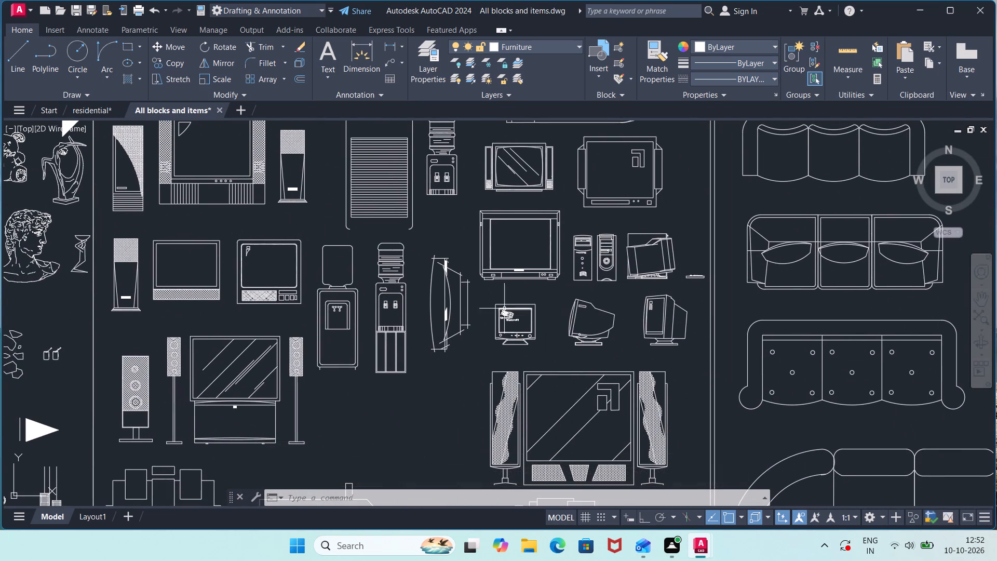
middle_drag(372, 413, 406, 239)
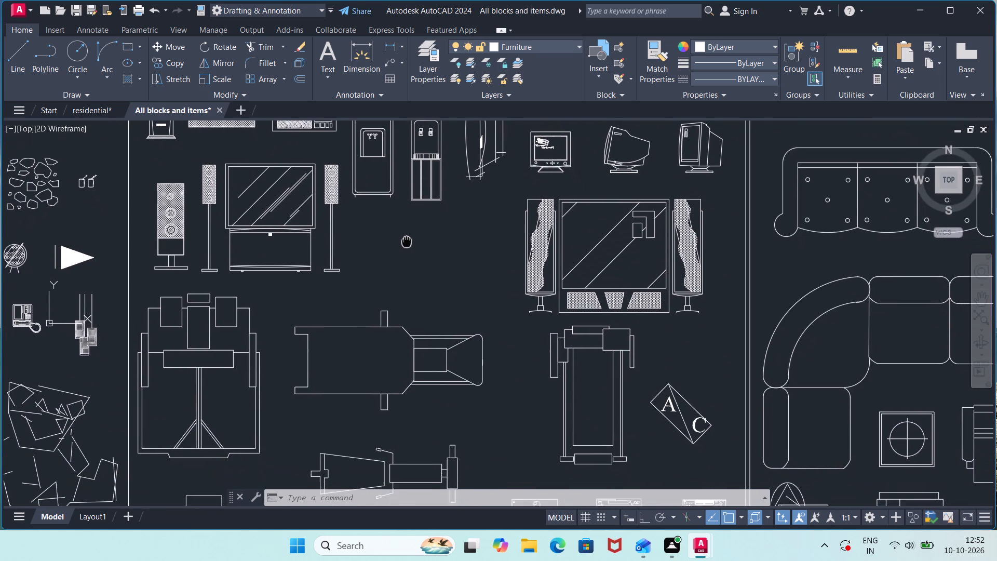
middle_drag(406, 239, 209, 91)
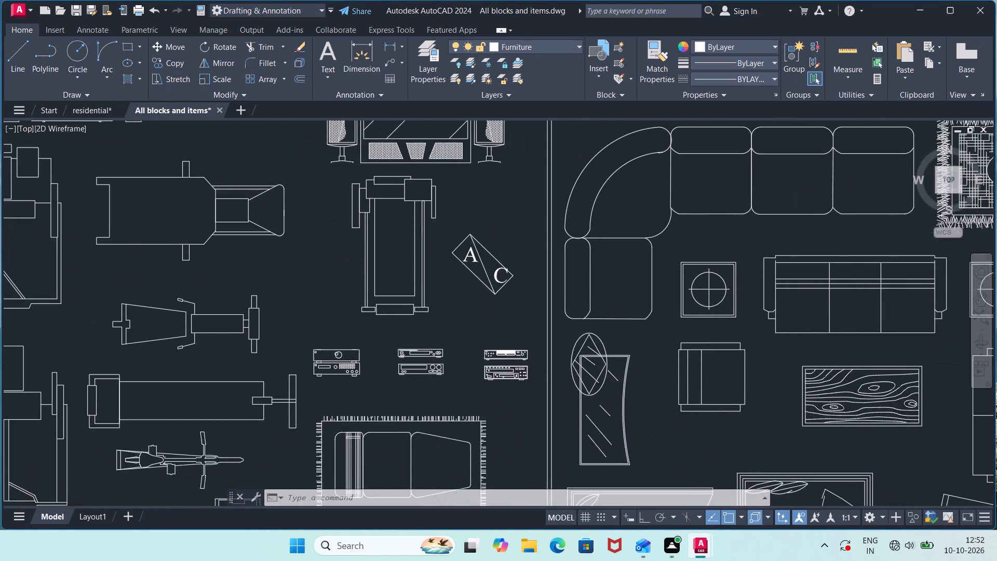
middle_drag(209, 91, 332, 94)
middle_drag(413, 271, 459, 63)
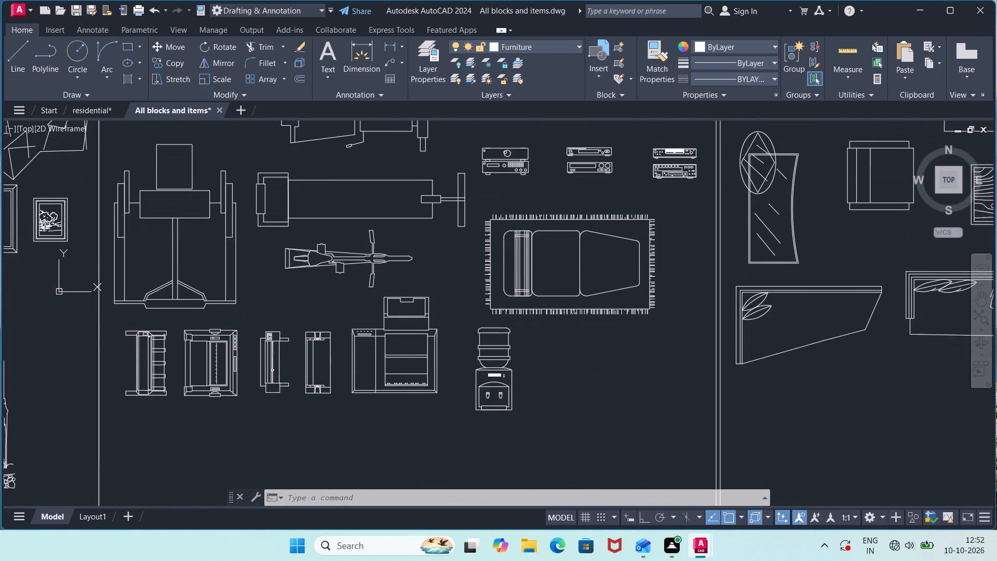
middle_drag(459, 63, 459, 56)
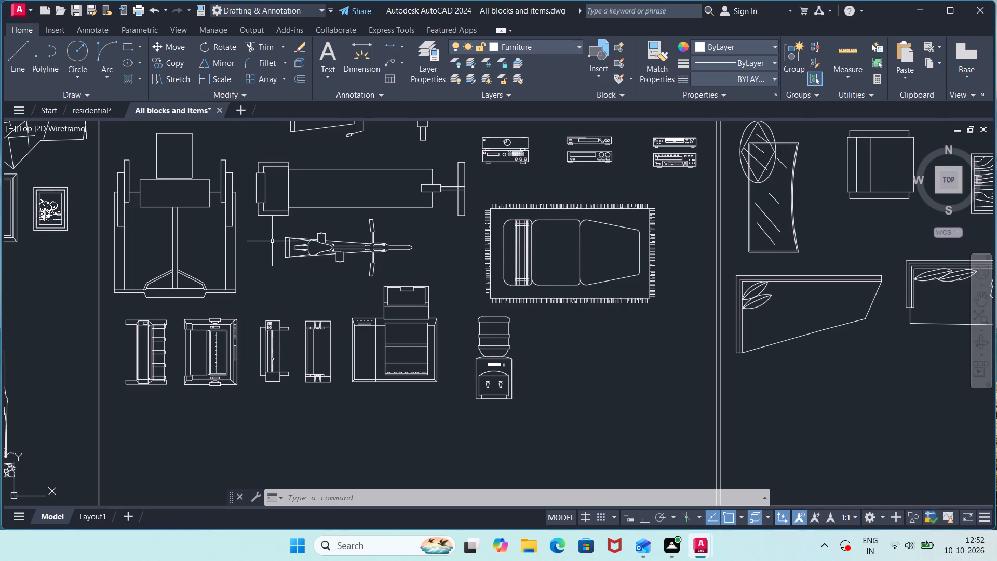
middle_drag(272, 240, 104, 500)
middle_drag(345, 310, 286, 560)
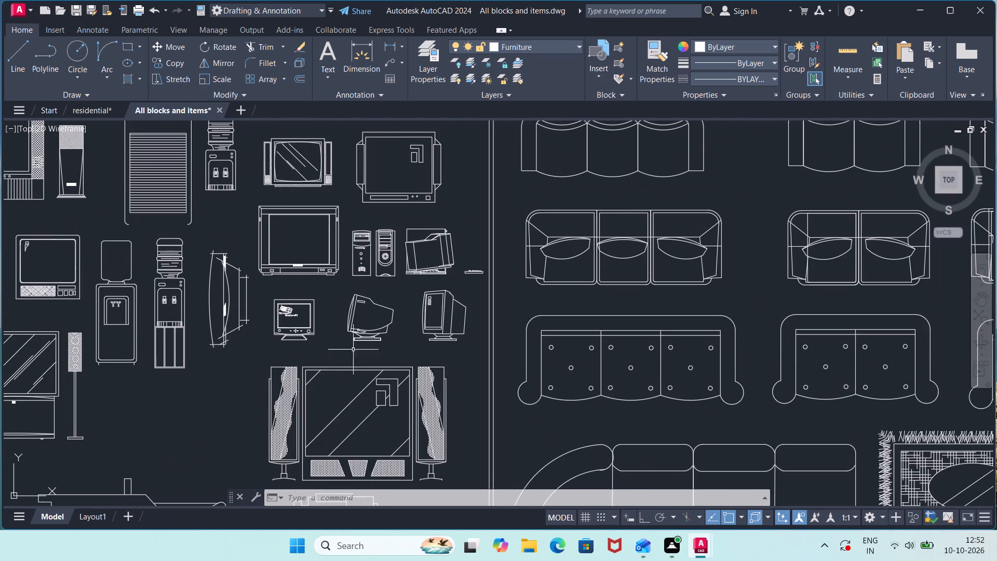
middle_drag(467, 211, 440, 440)
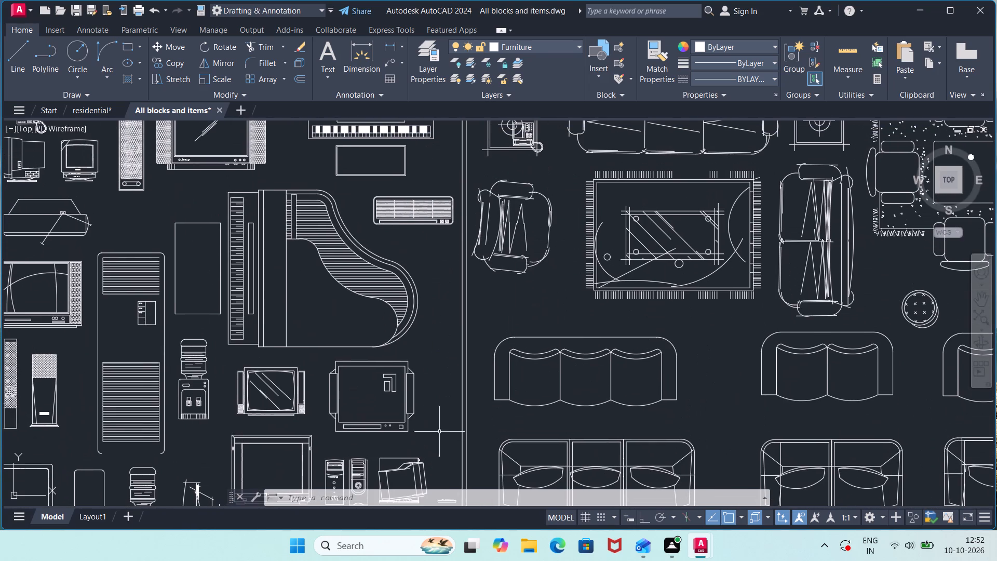
middle_drag(444, 349, 442, 507)
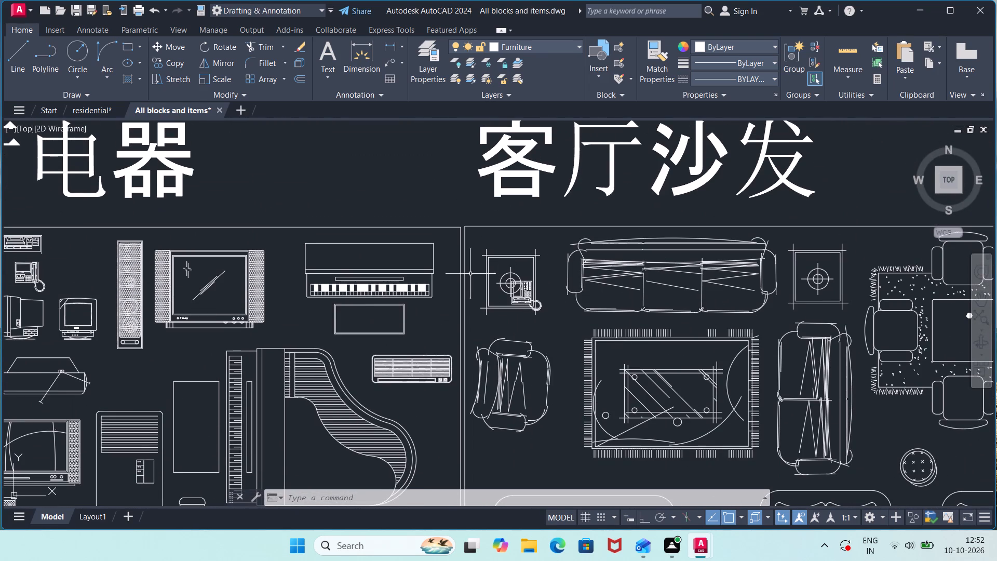
Select the upright piano with its keyboard, above the grand piano, and copy it to the clipboard.
click(442, 236)
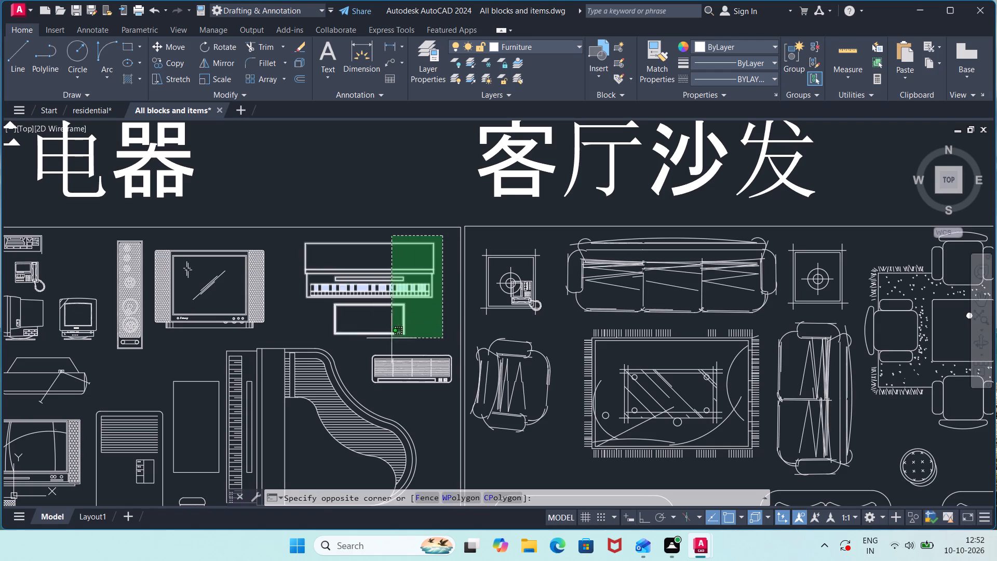
click(294, 301)
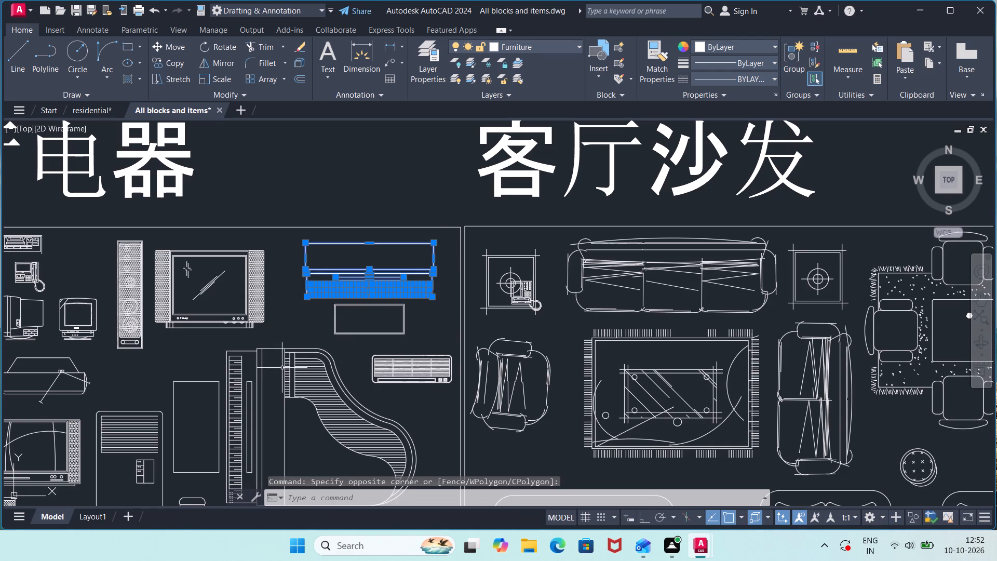
key(ctrl+c)
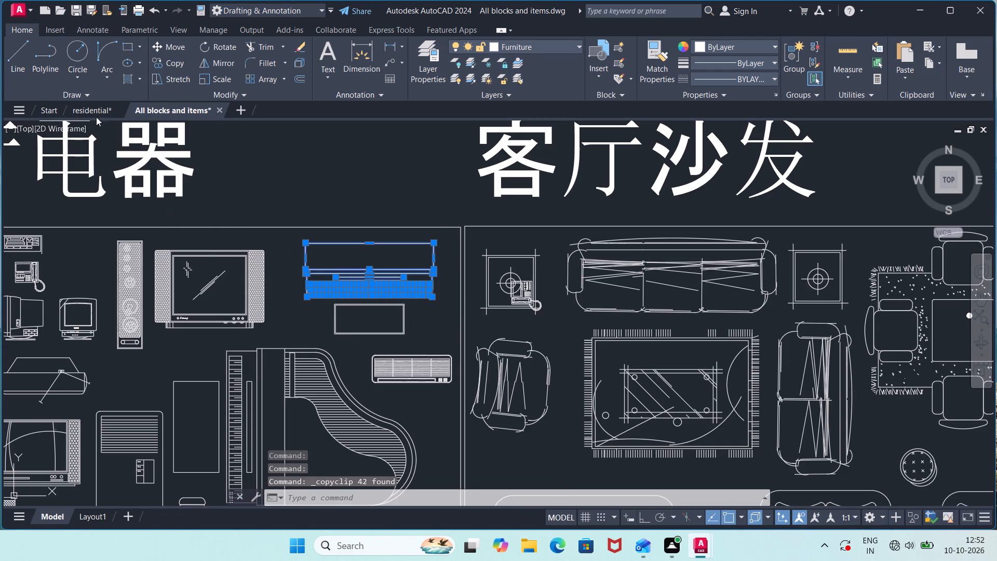
Paste the upright piano into the residential drawing, rotated 270 degrees, against the right wall of the large room below the grand piano.
click(100, 110)
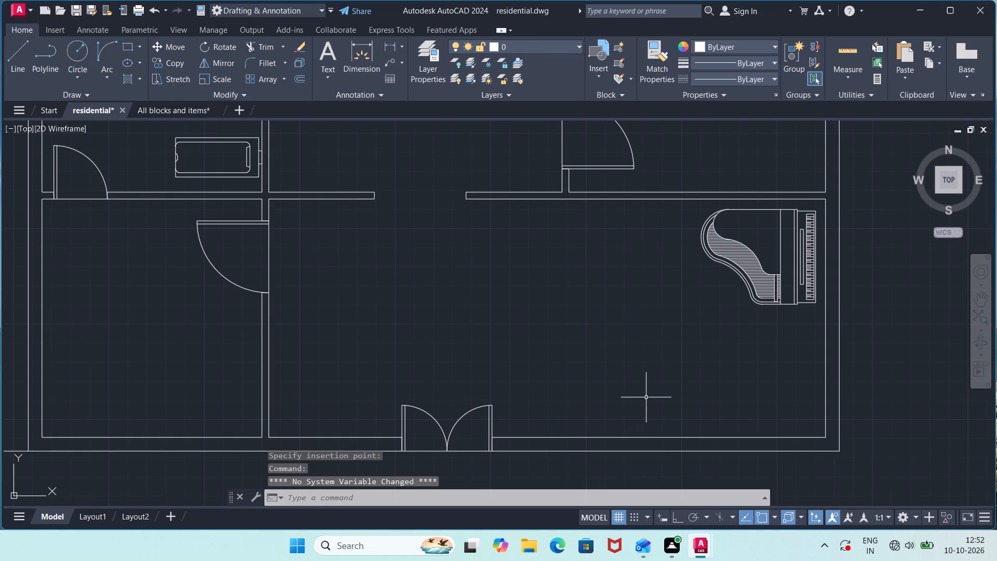
click(606, 248)
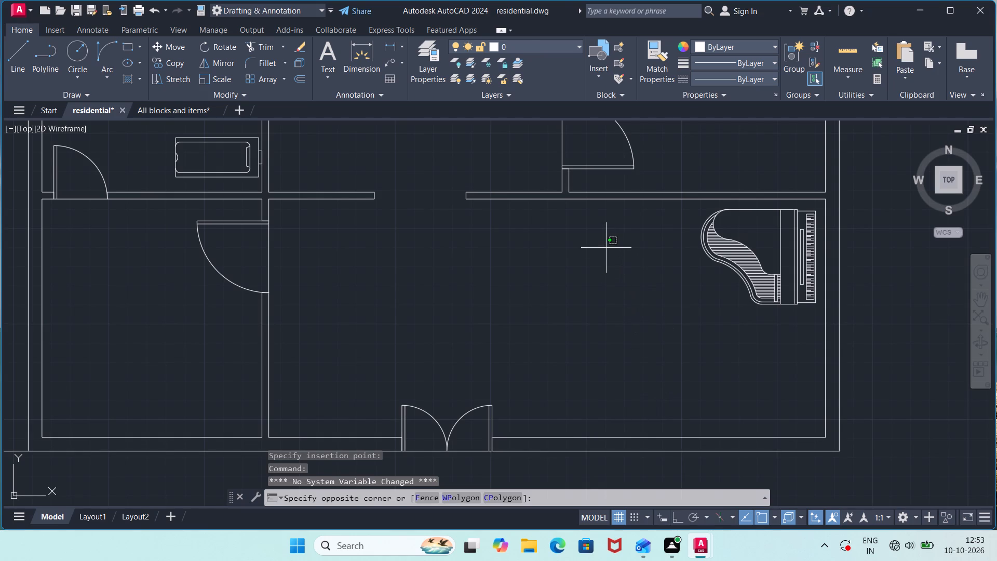
key(ctrl+v)
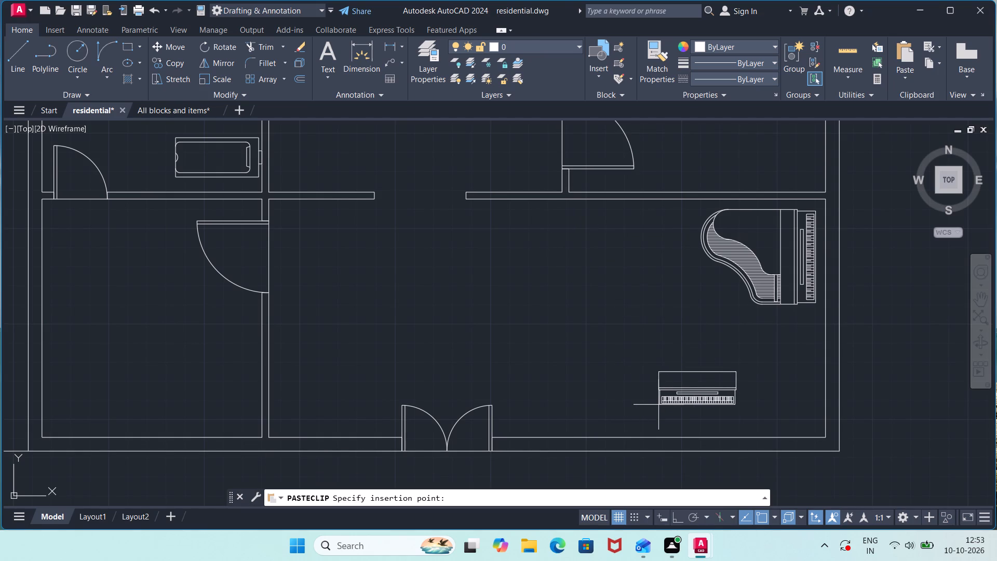
key(r)
key(o)
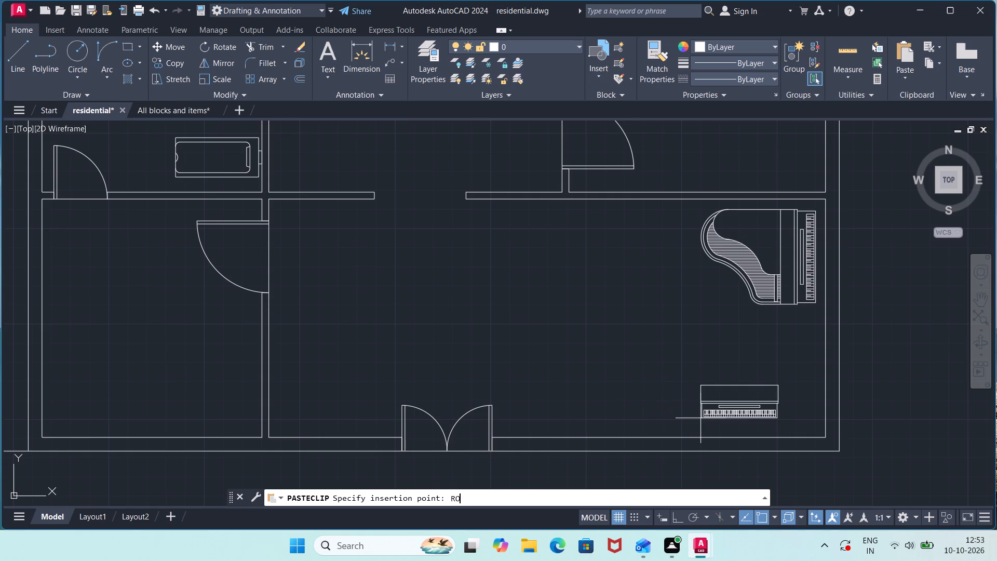
key(Return)
text(180)
key(Return)
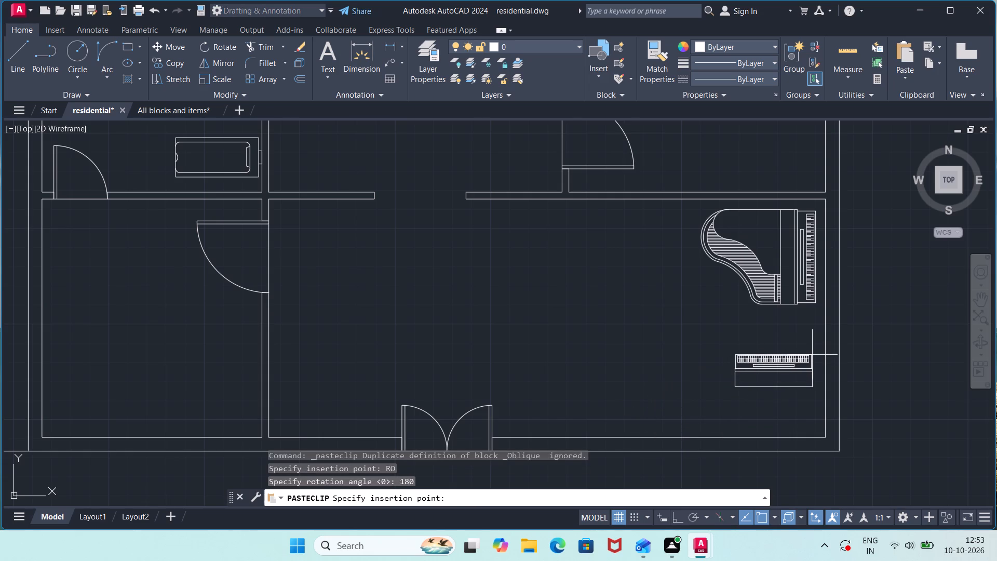
key(r)
key(o)
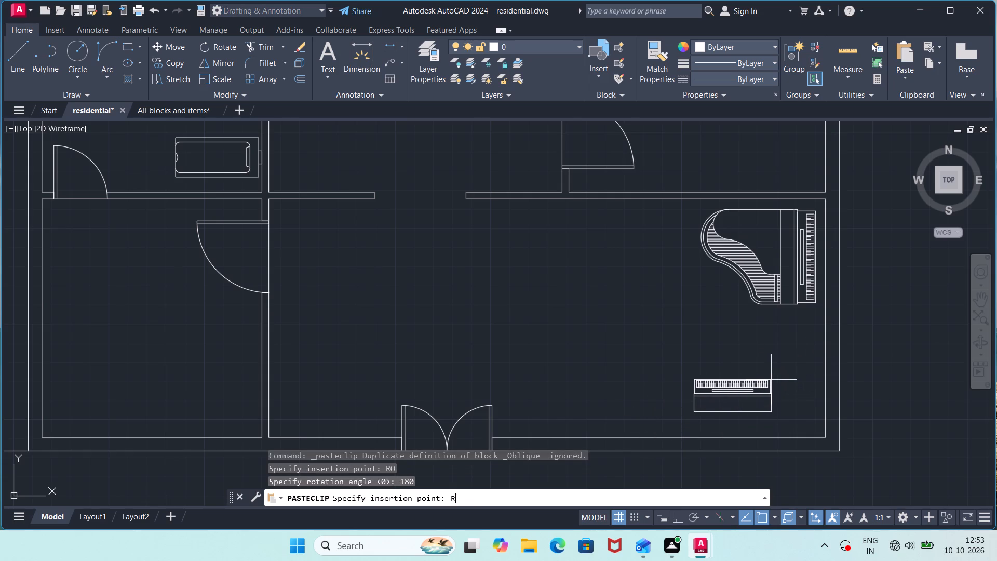
key(Return)
text(270)
key(Return)
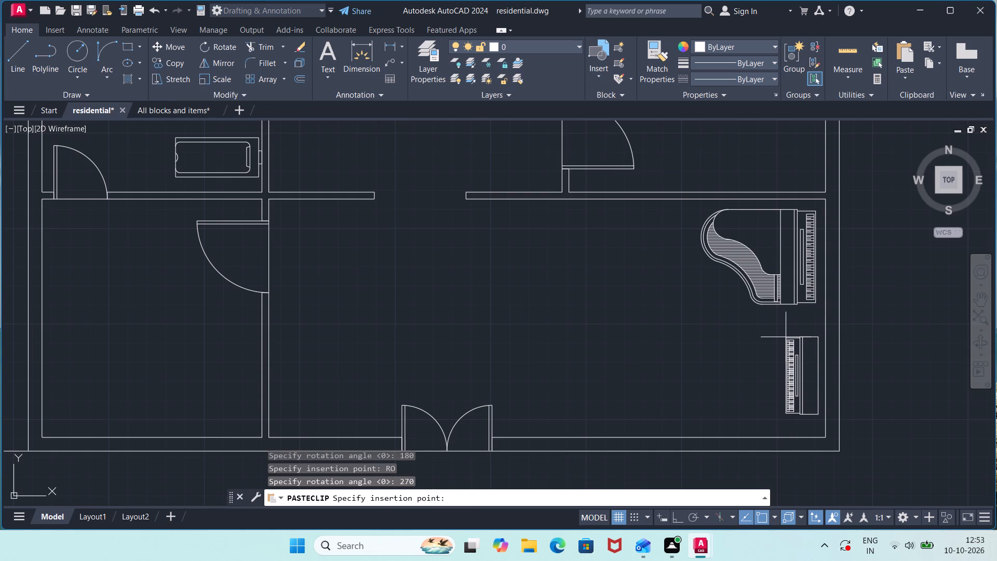
click(786, 341)
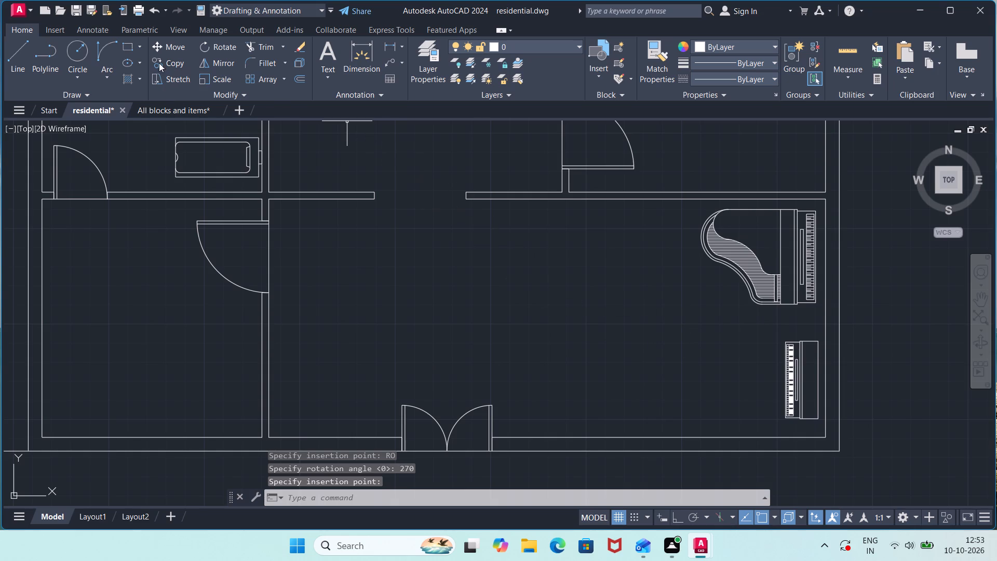
In the All blocks and items drawing, select the straight three-cushion sofa above the dining-room section and copy it to the clipboard.
click(180, 110)
scroll(433, 407, down, 3)
middle_drag(435, 414, 387, 67)
scroll(328, 199, up, 1)
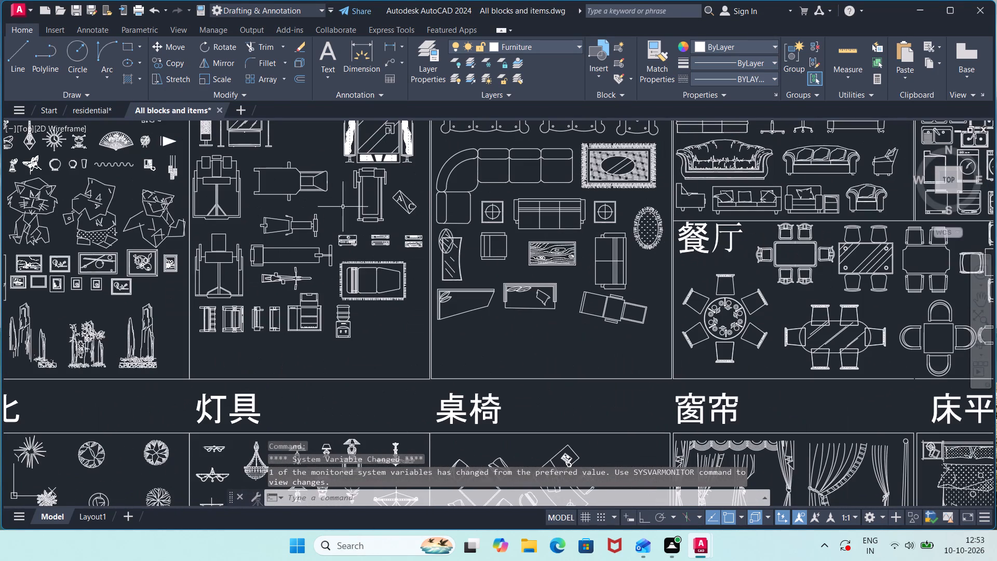
middle_drag(583, 260, 421, 438)
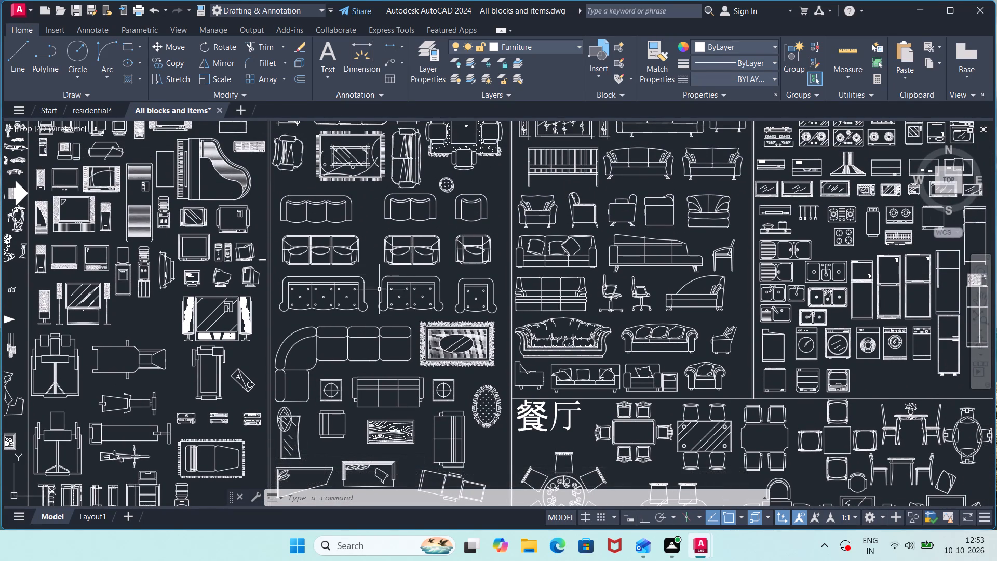
scroll(391, 320, down, 1)
middle_drag(448, 349, 411, 305)
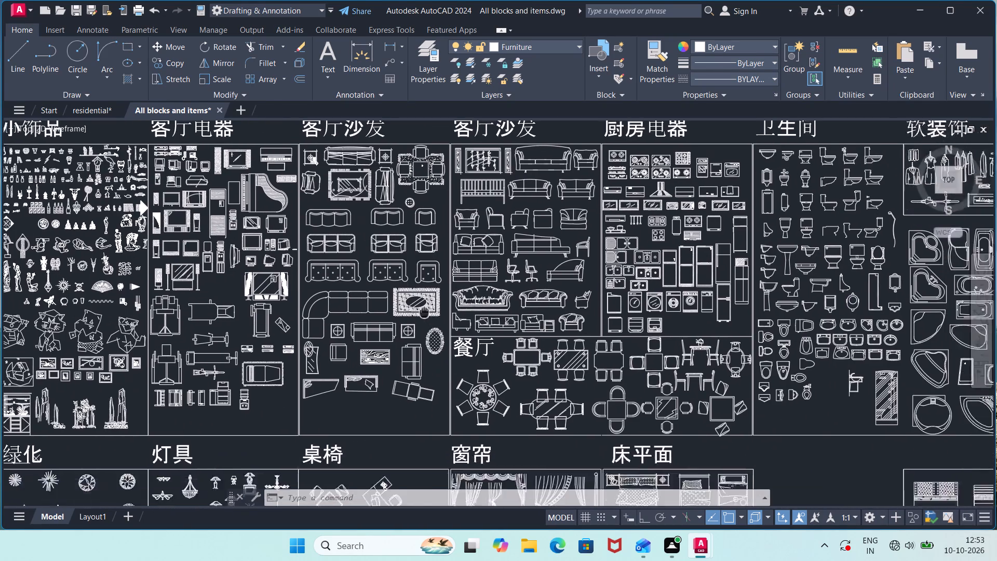
middle_drag(411, 305, 325, 242)
scroll(461, 236, up, 3)
middle_drag(395, 288, 546, 261)
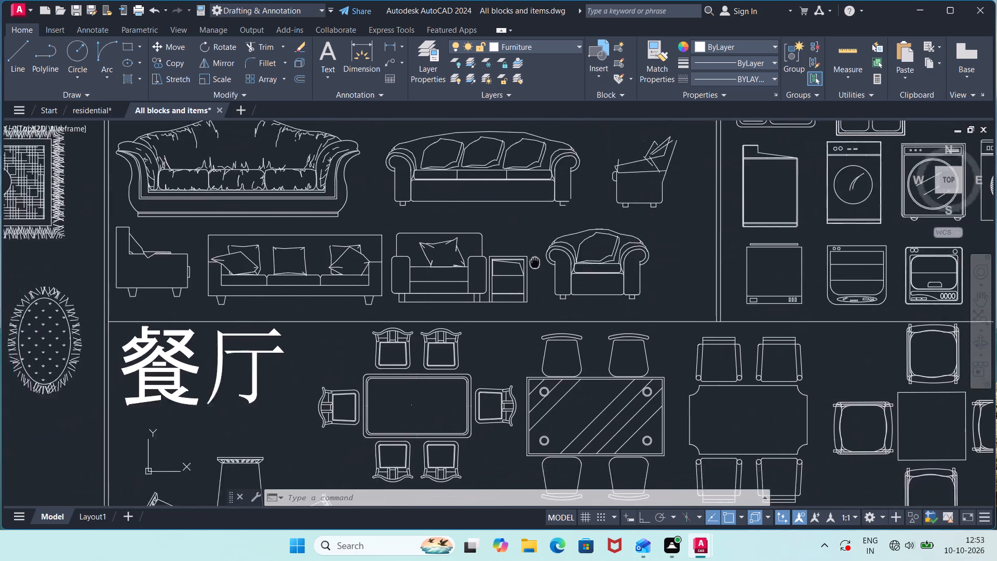
middle_drag(546, 261, 616, 244)
click(474, 201)
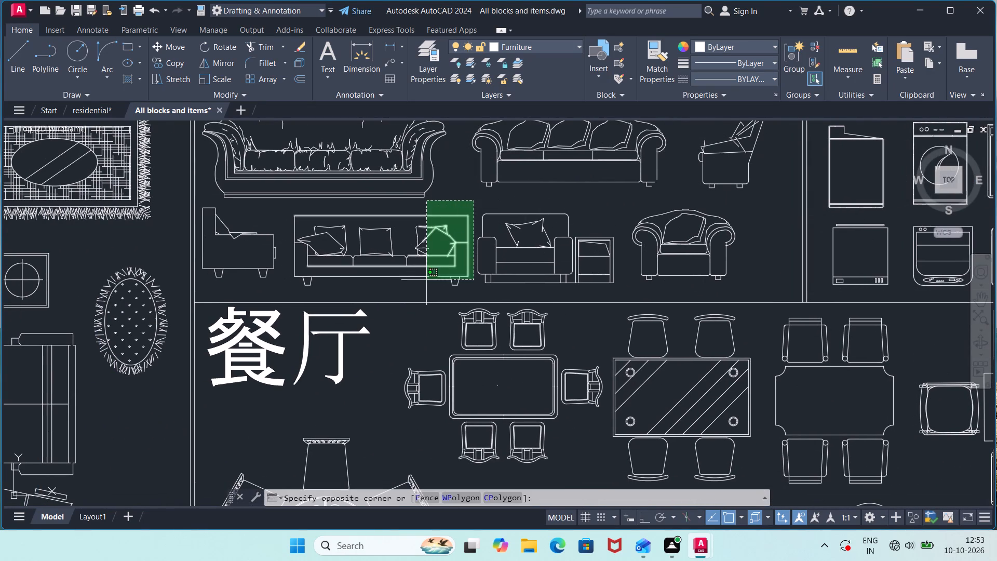
click(287, 294)
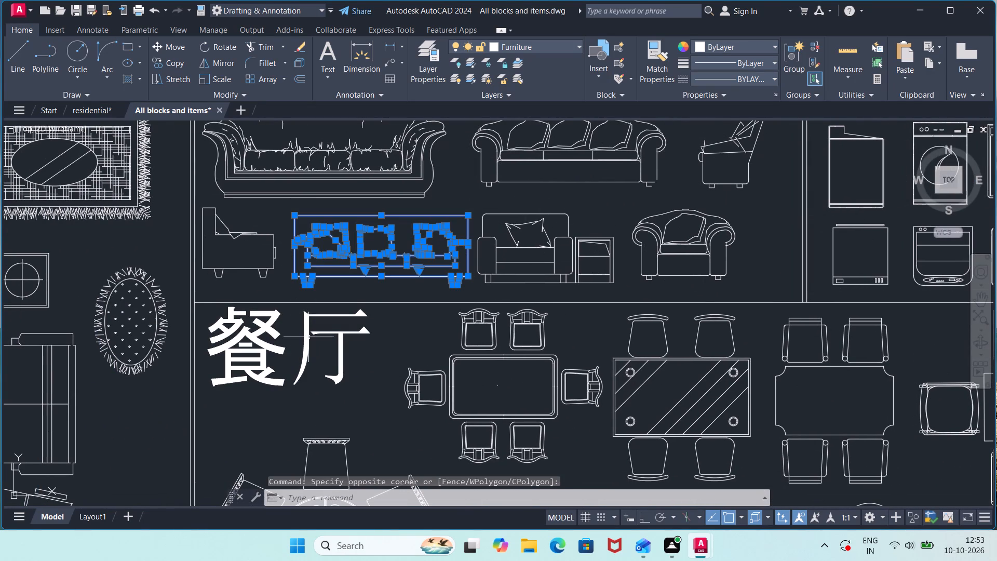
key(ctrl+c)
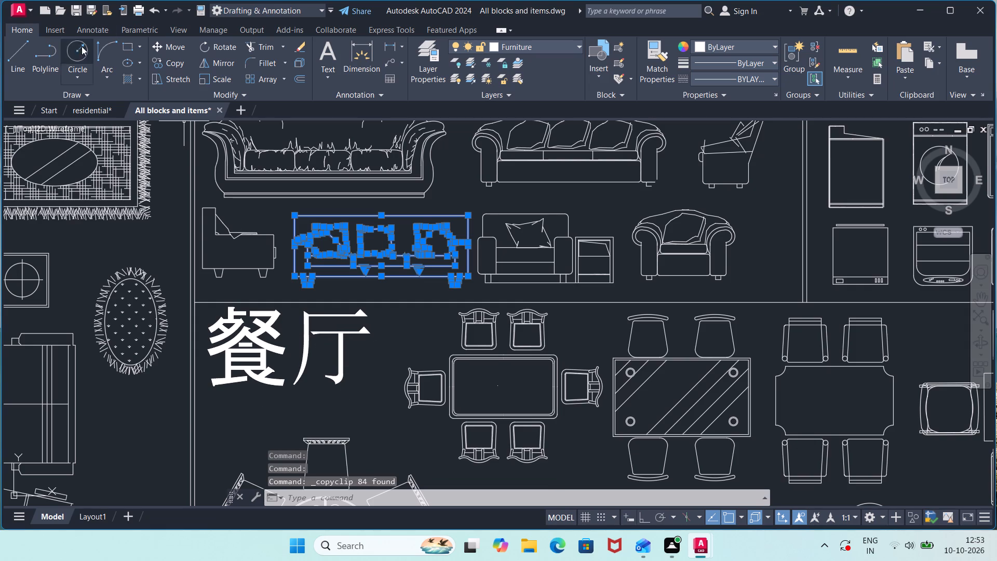
Paste the three-cushion sofa into the residential drawing, rotated 270 degrees, near the left wall of the large room with the double door.
click(96, 111)
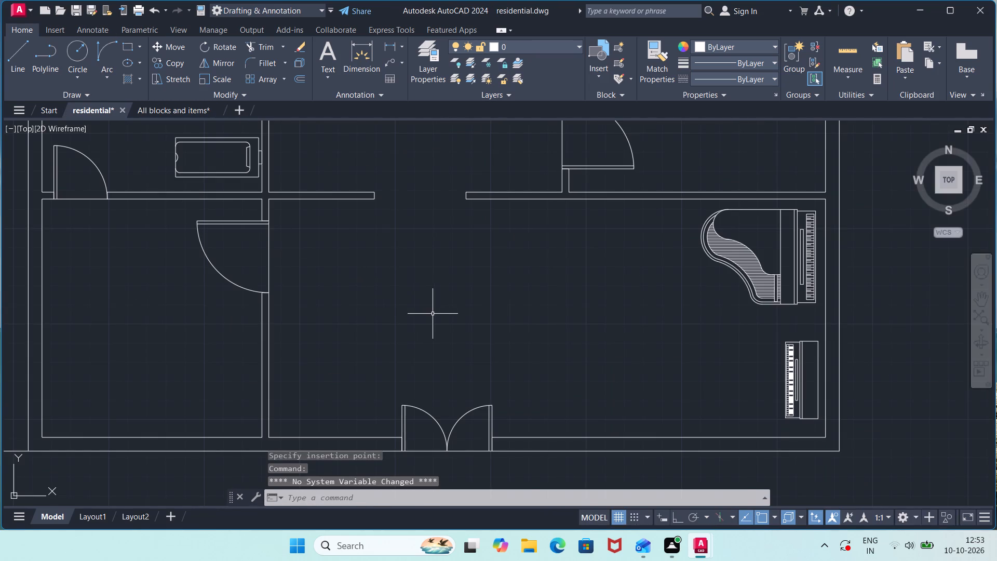
click(569, 359)
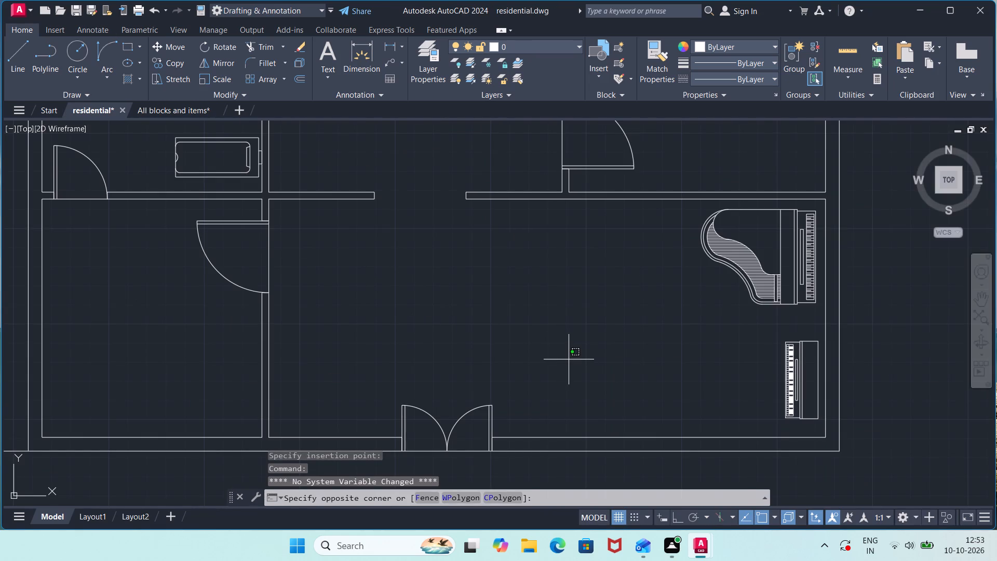
key(ctrl+v)
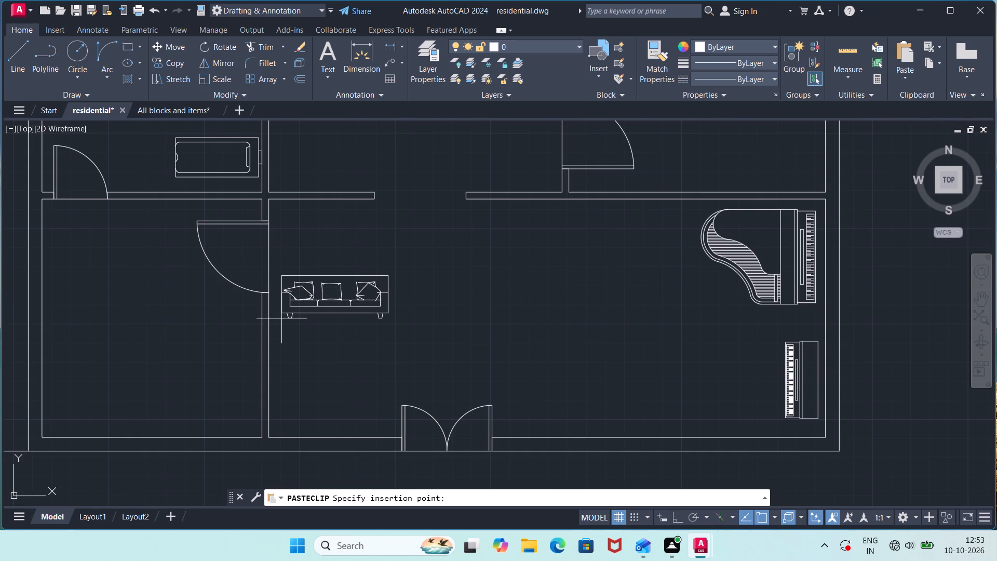
text(RO)
key(Return)
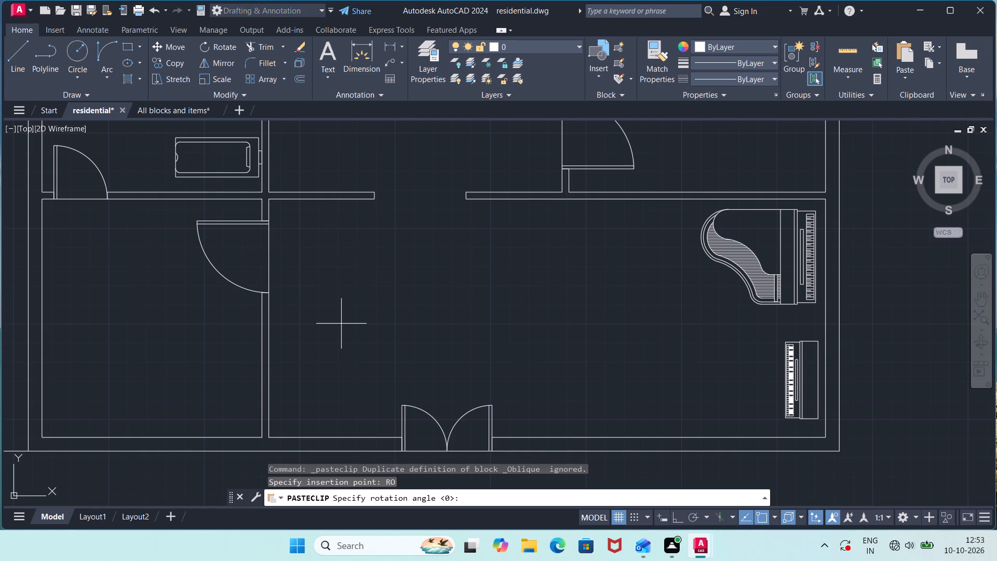
text(270)
key(Return)
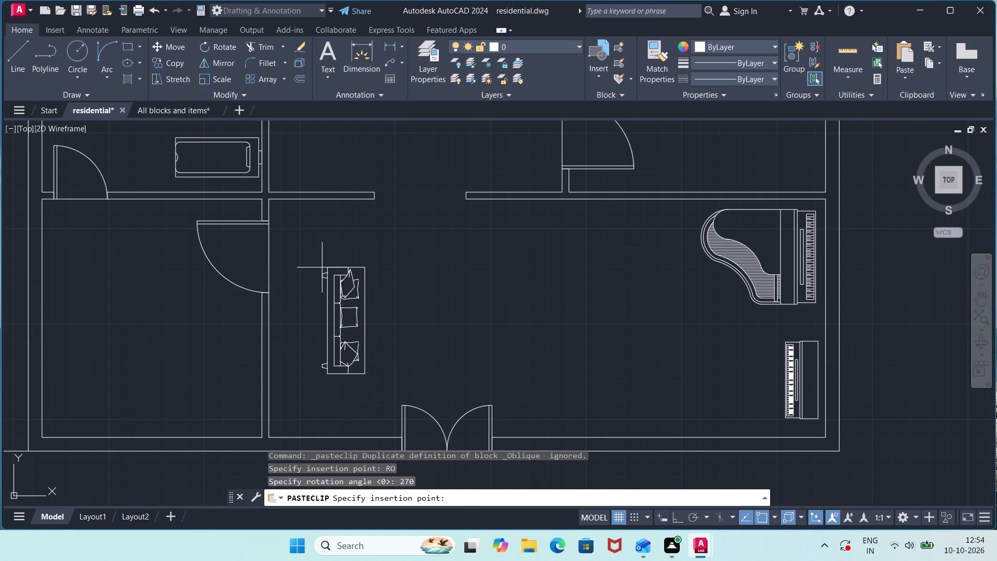
click(322, 266)
Rotate the pasted three-cushion sofa by 180 degrees about its upper-right corner.
click(380, 251)
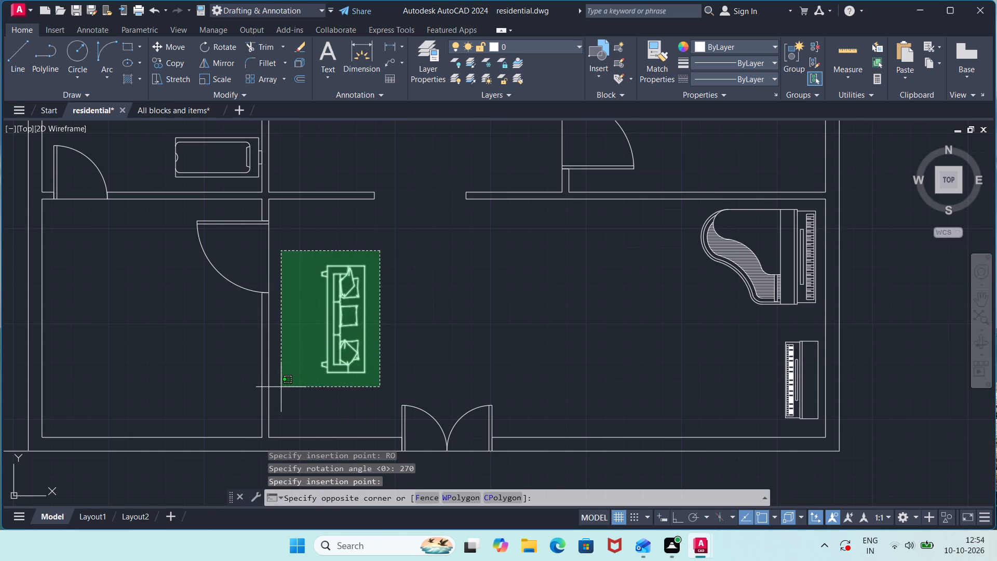
click(281, 387)
key(r)
key(o)
key(Return)
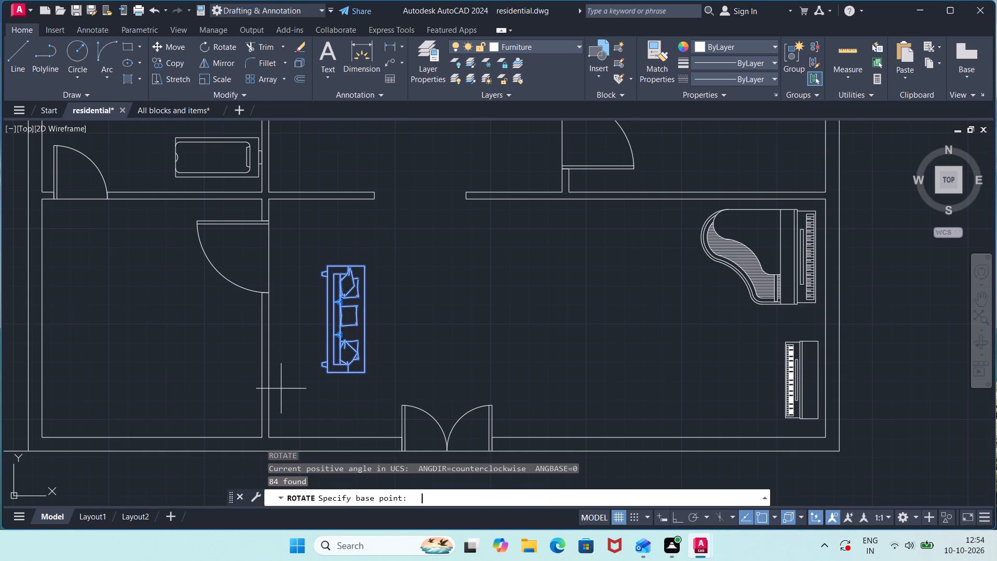
click(367, 267)
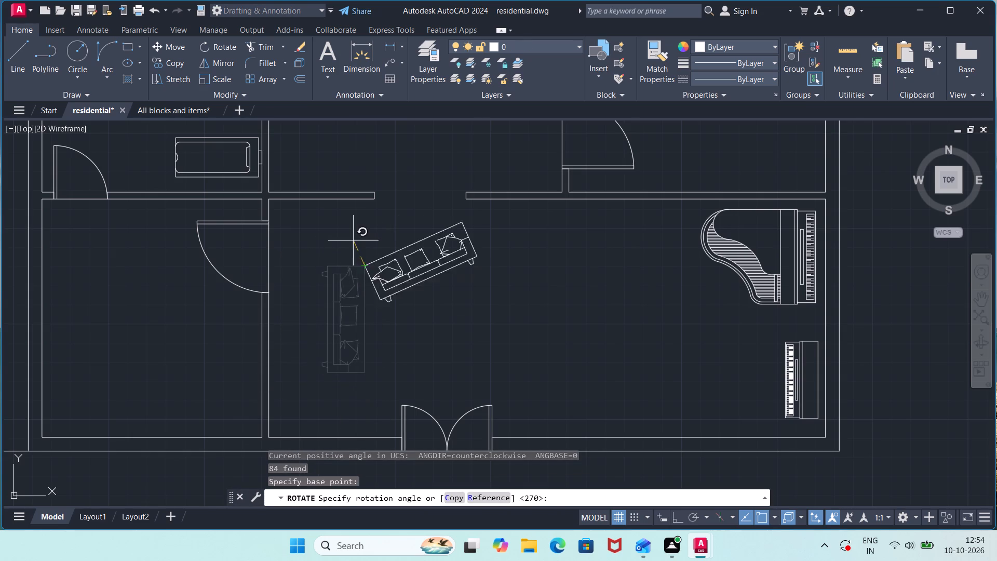
click(343, 268)
Select the rotated sofa's seat and back linework and add all the lines of its upper cushion to the selection.
click(419, 146)
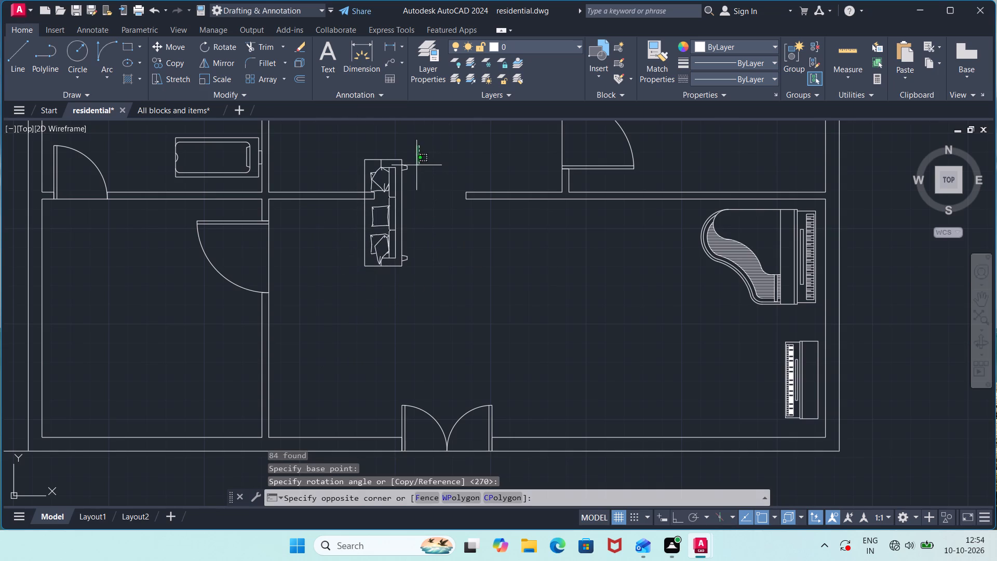
click(384, 246)
scroll(368, 173, up, 3)
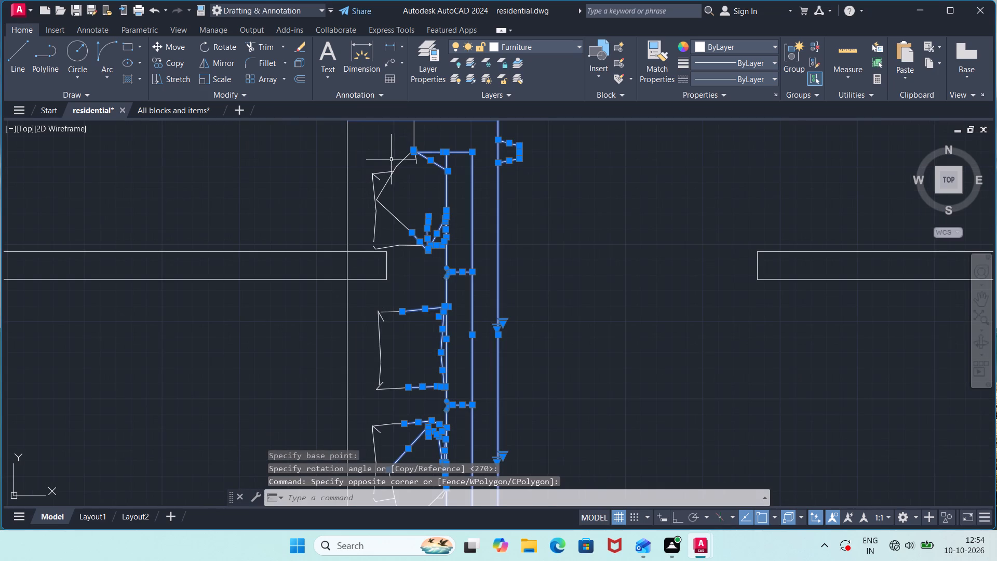
click(406, 179)
click(357, 214)
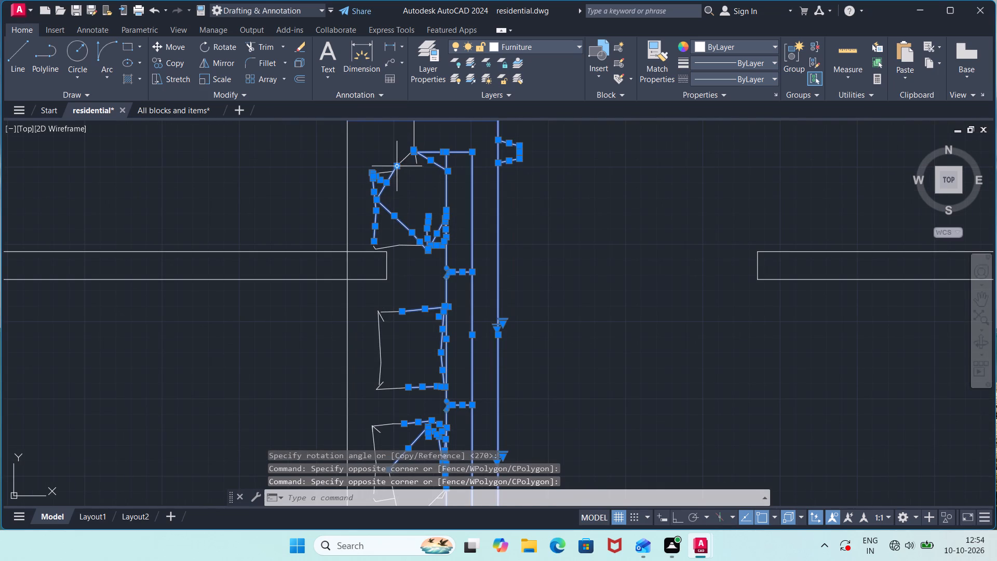
click(393, 148)
click(368, 189)
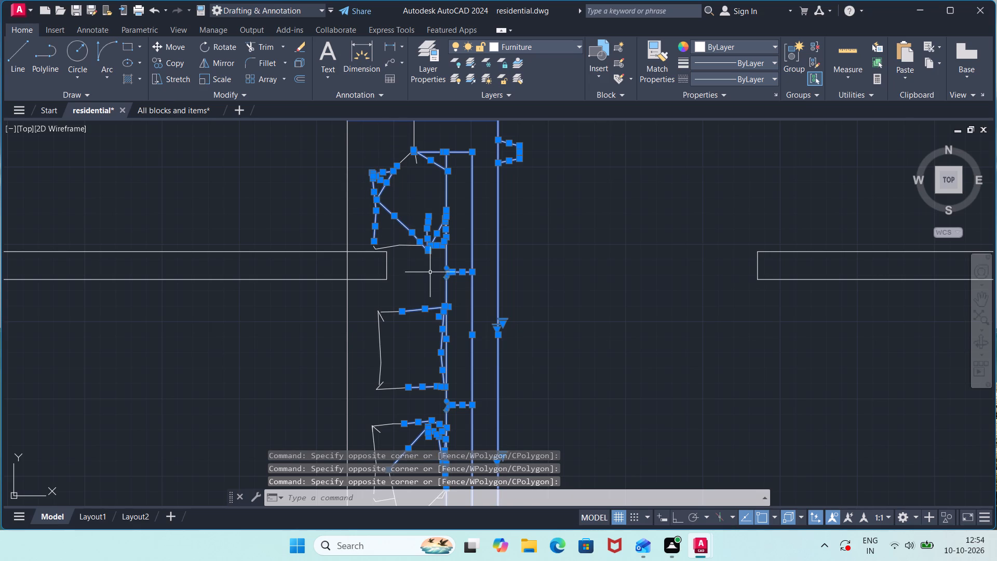
click(419, 216)
click(405, 253)
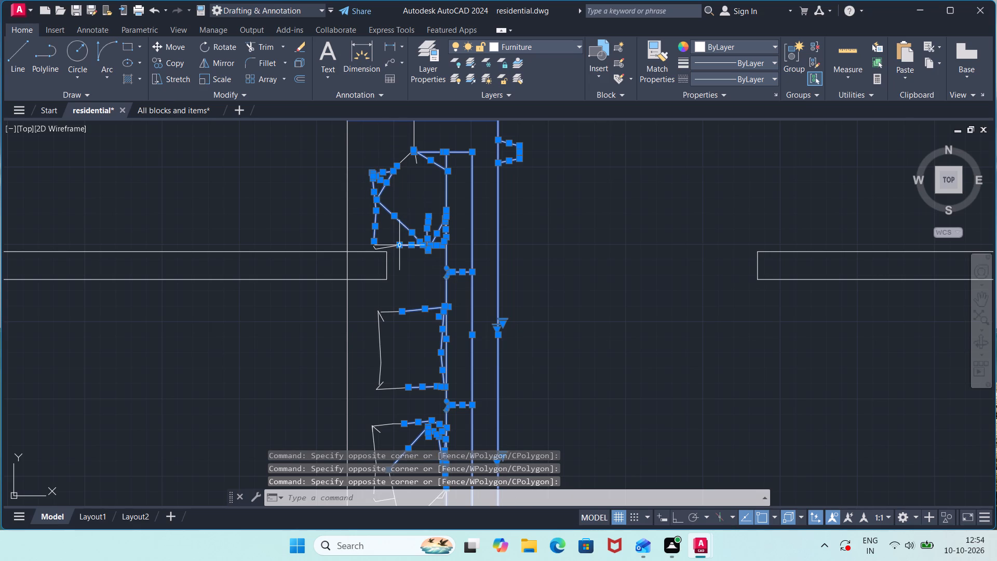
click(396, 242)
click(389, 246)
scroll(382, 230, up, 3)
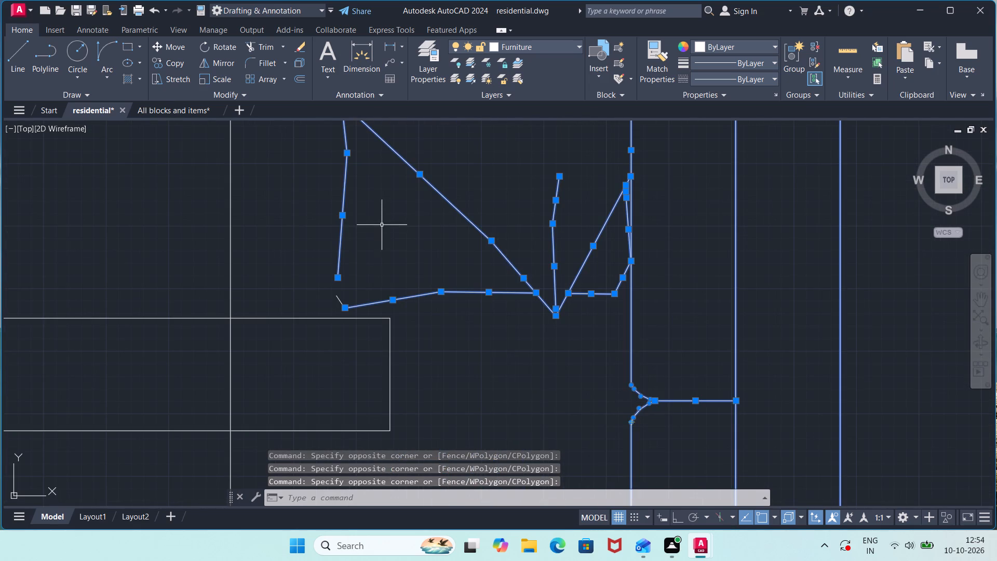
click(351, 291)
click(326, 308)
scroll(451, 330, down, 1)
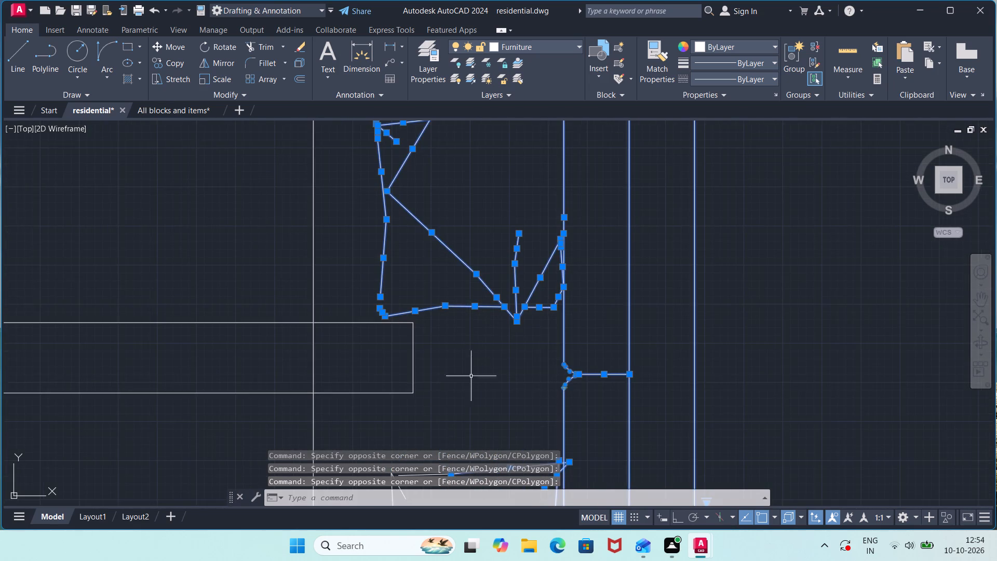
Add all the lines of the sofa's middle and lower cushions to the selection.
middle_drag(473, 389, 465, 158)
click(436, 190)
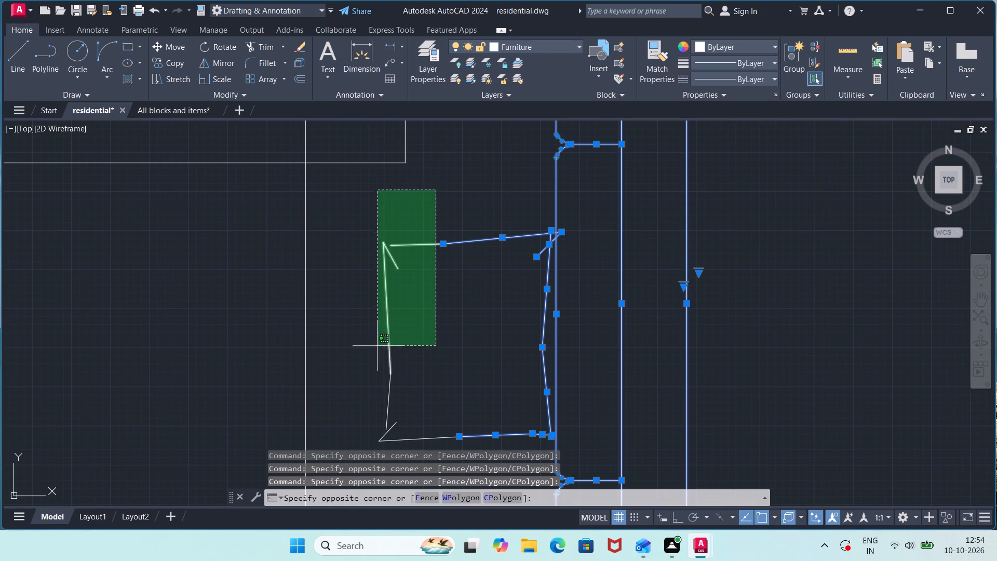
click(370, 368)
click(469, 399)
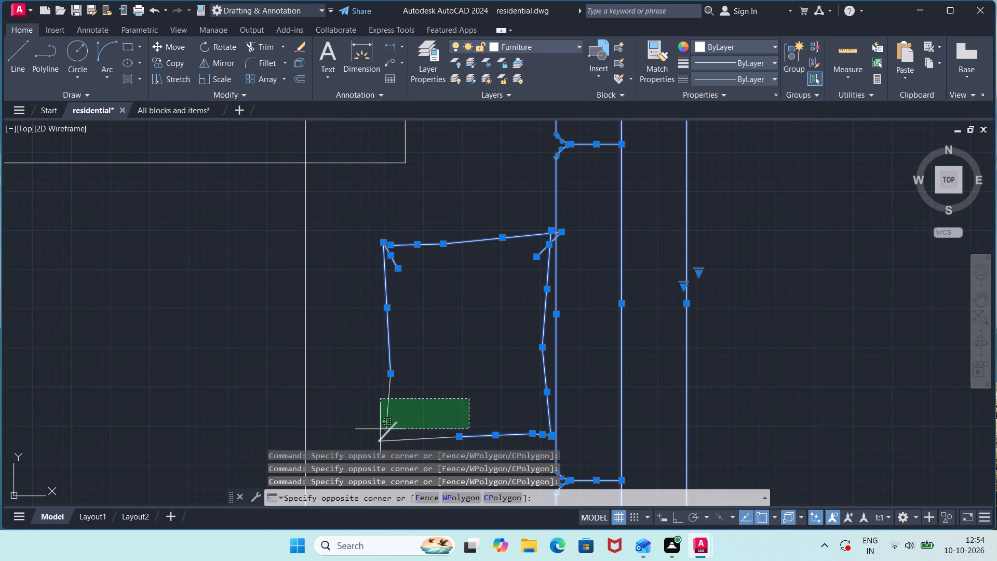
click(372, 432)
middle_drag(422, 417, 484, 194)
drag(522, 182, 523, 193)
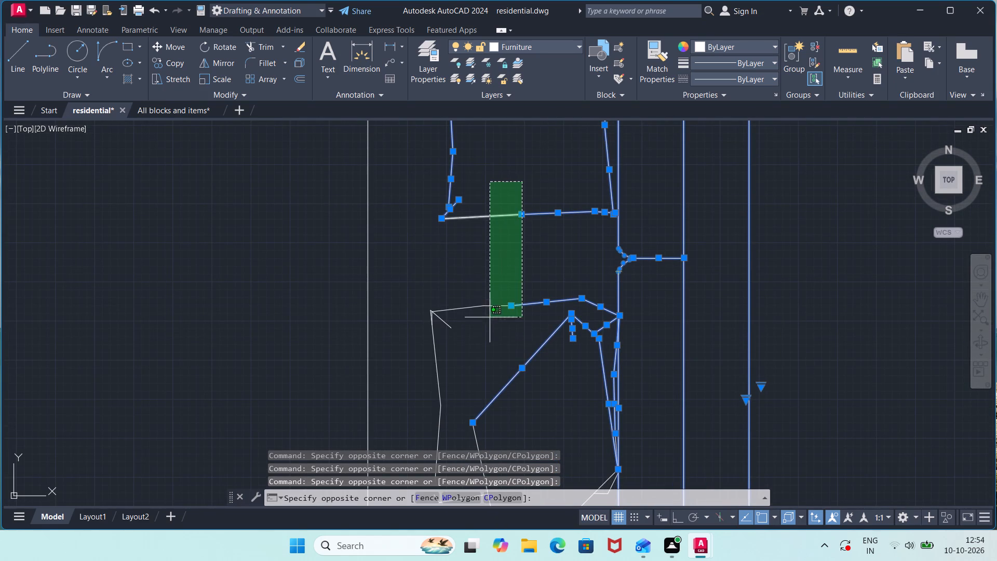
click(386, 411)
middle_drag(454, 366, 583, 49)
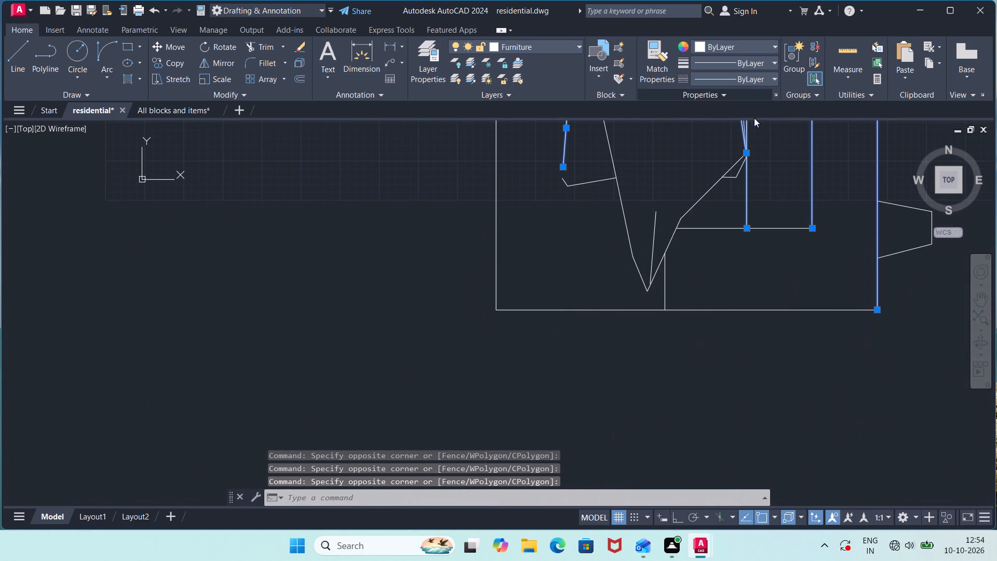
click(849, 154)
click(533, 278)
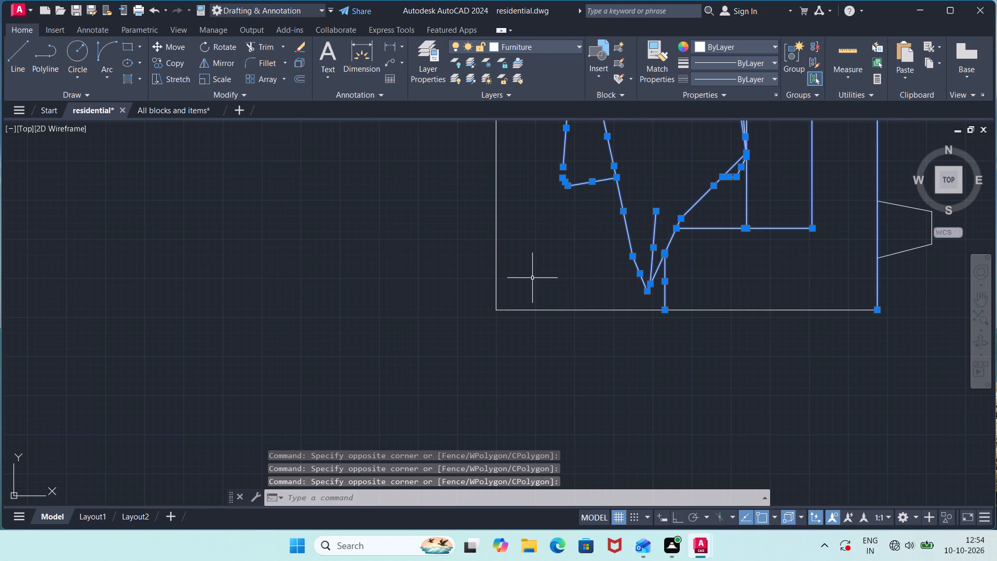
Add the sofa's outer frame, the remaining linework around its upper cushion and its lower leg to the selection.
middle_drag(749, 142, 634, 193)
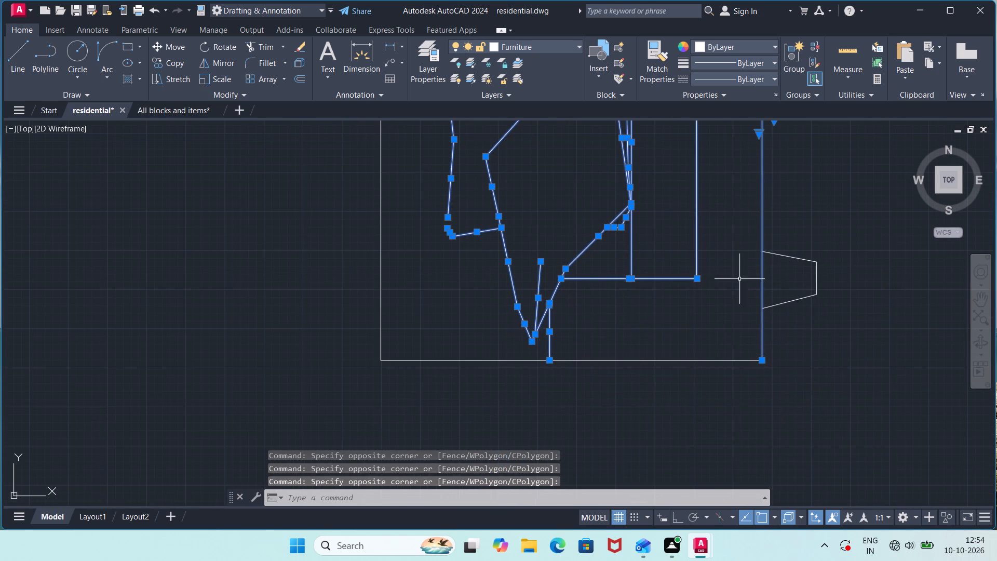
drag(744, 293, 736, 305)
click(290, 374)
scroll(492, 229, down, 1)
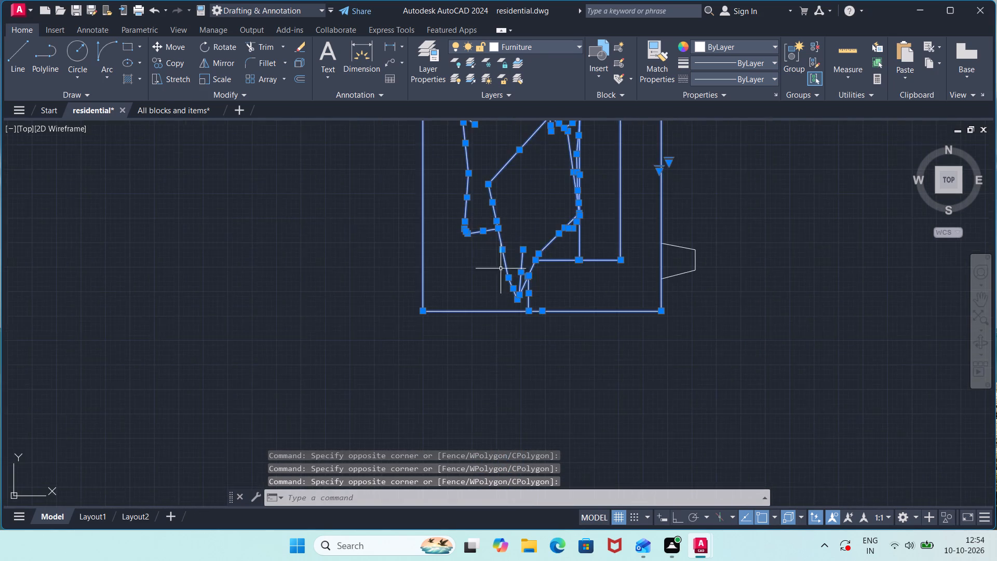
middle_drag(501, 305, 520, 560)
middle_drag(600, 270, 595, 418)
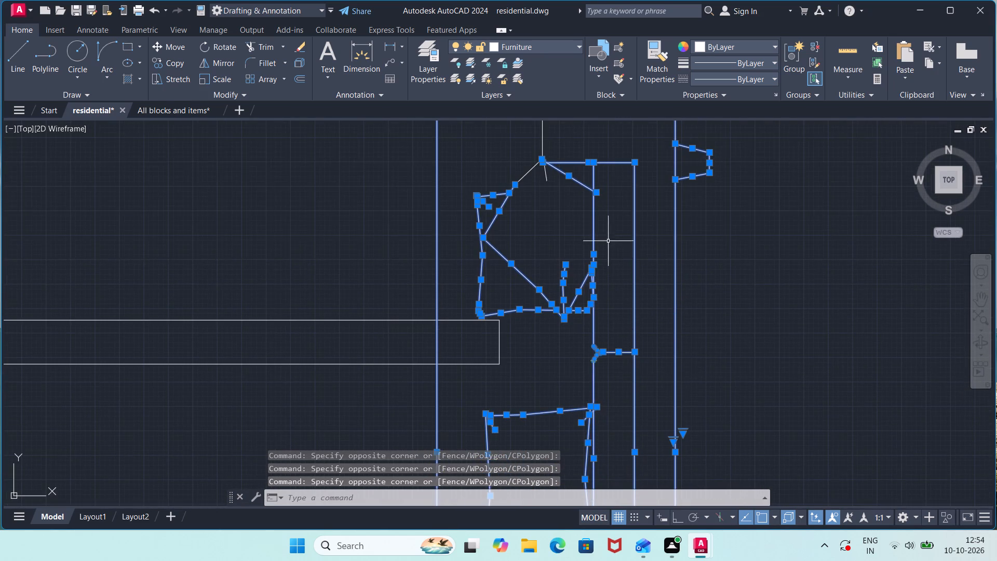
middle_drag(608, 240, 592, 459)
click(554, 354)
click(451, 355)
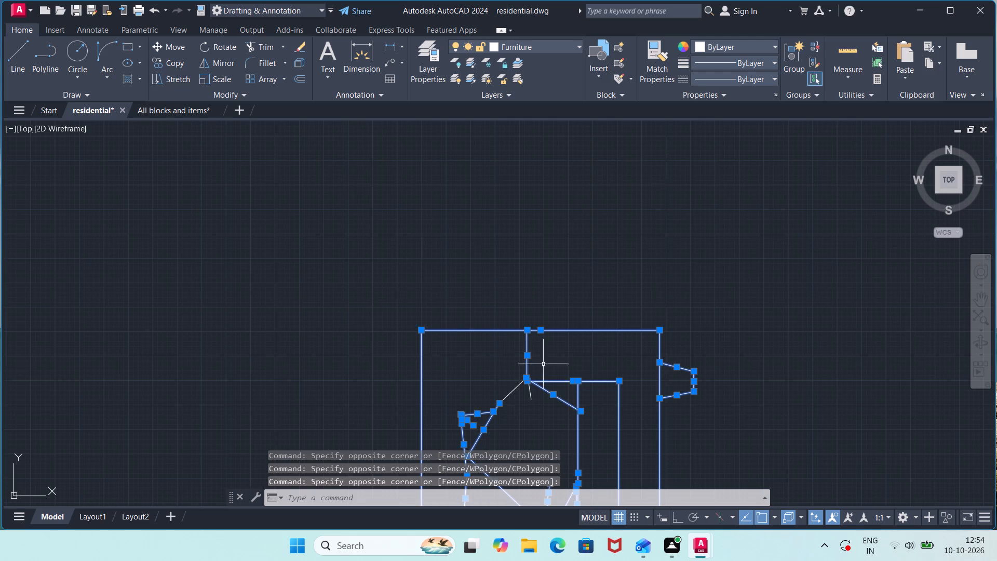
click(565, 393)
click(474, 399)
scroll(646, 435, down, 2)
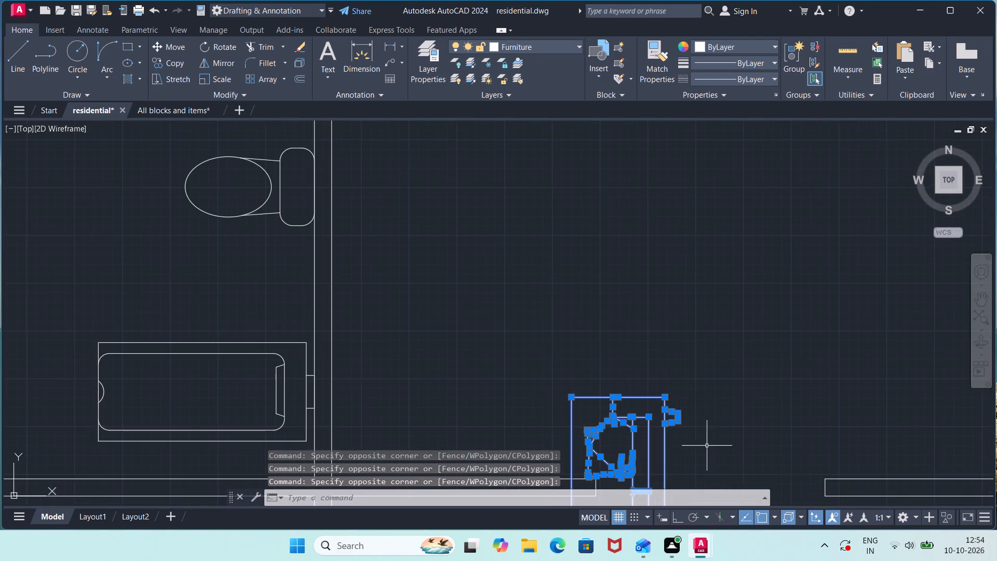
middle_drag(720, 466, 715, 123)
drag(725, 217, 714, 230)
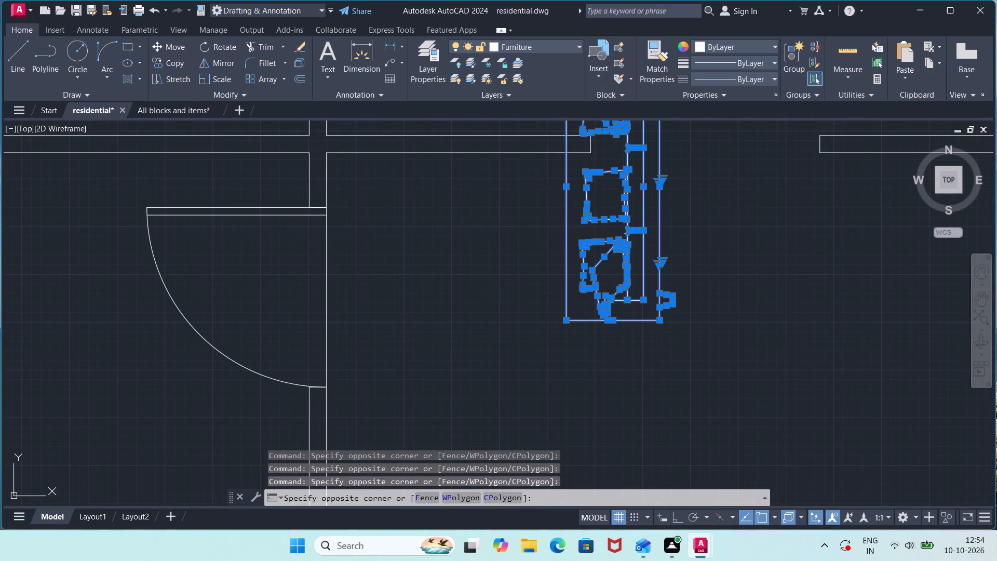
click(623, 366)
Move the selected sofa by its lower-right corner into the large room, close beside its left wall and below the side door.
key(m)
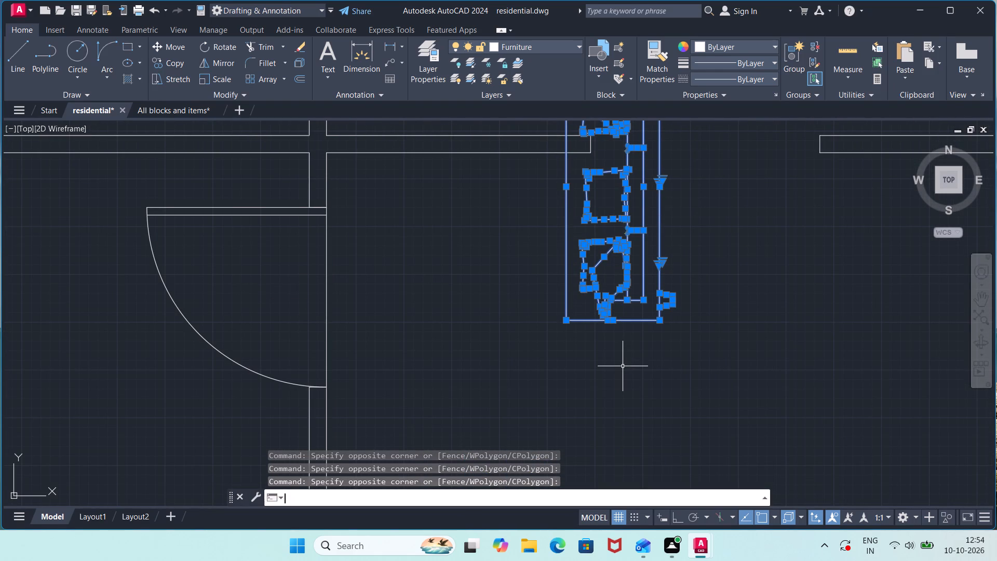
key(Return)
click(661, 320)
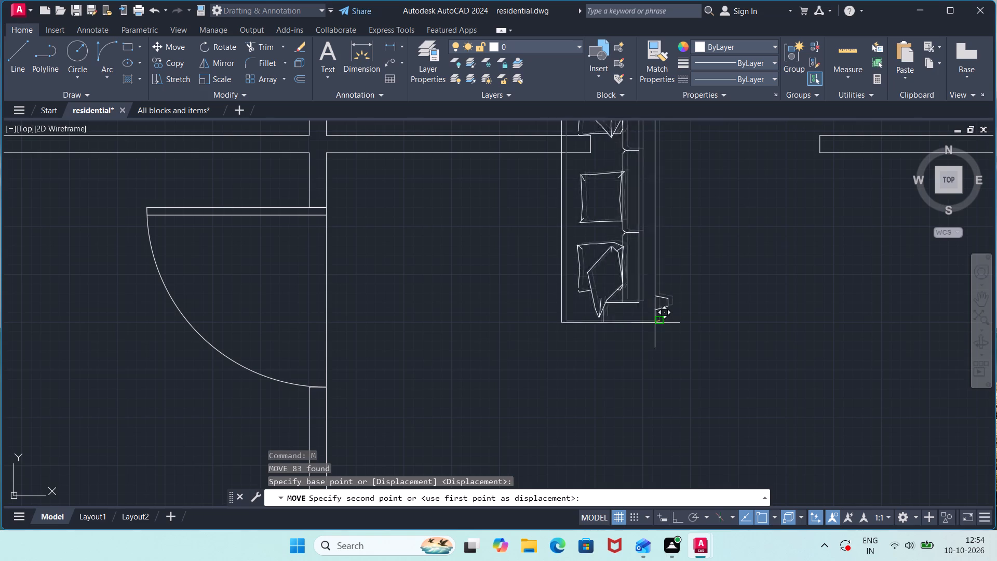
middle_drag(525, 459, 550, 329)
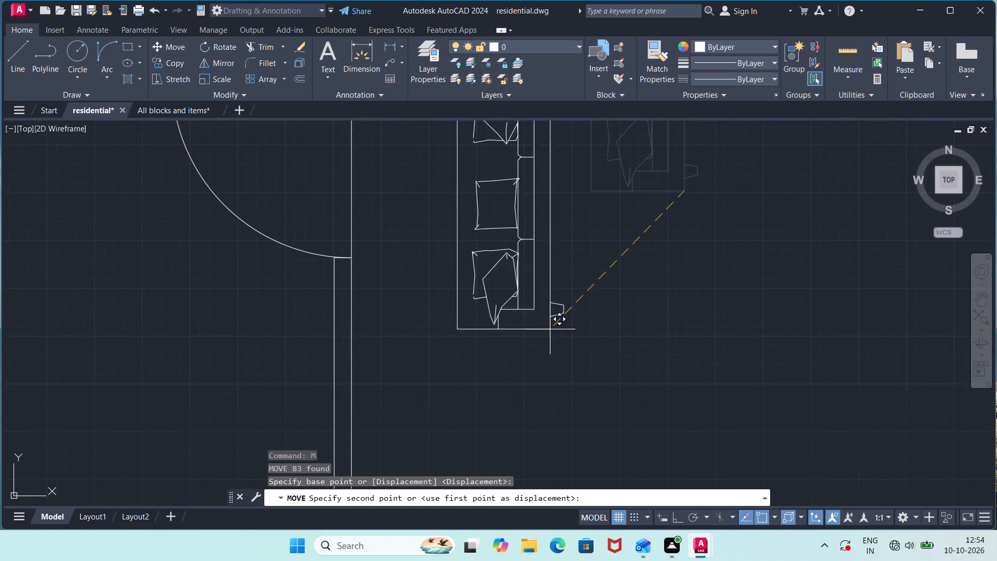
middle_drag(487, 439, 494, 345)
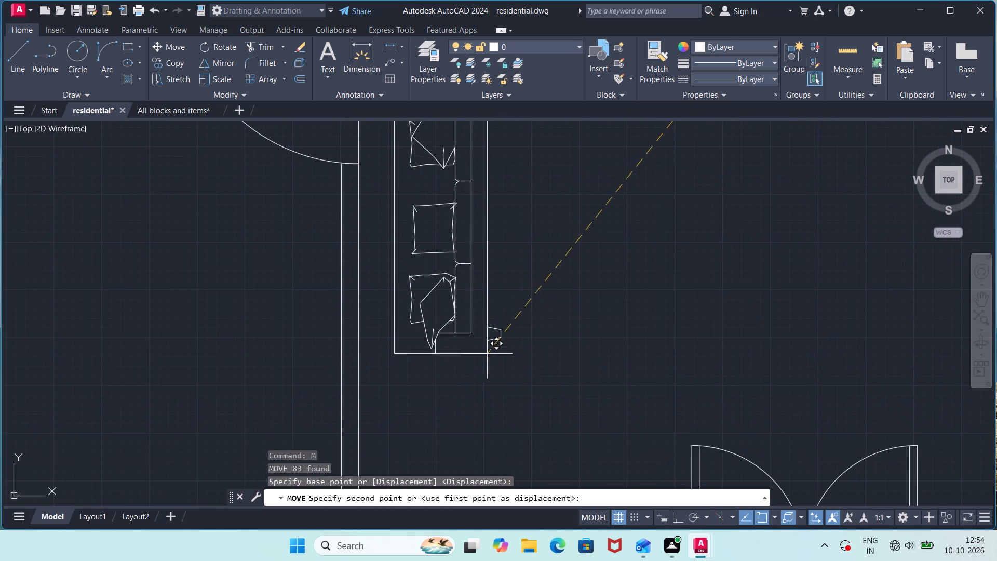
click(489, 357)
scroll(624, 337, down, 2)
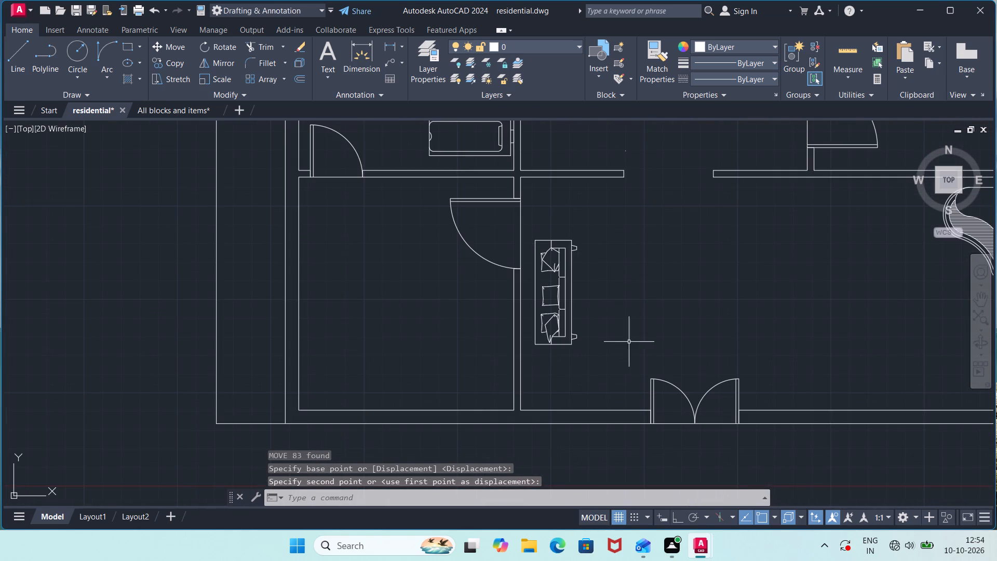
In the All blocks and items drawing, select the side-view armchair beside the long sloped-back sofa and copy it to the clipboard.
click(182, 113)
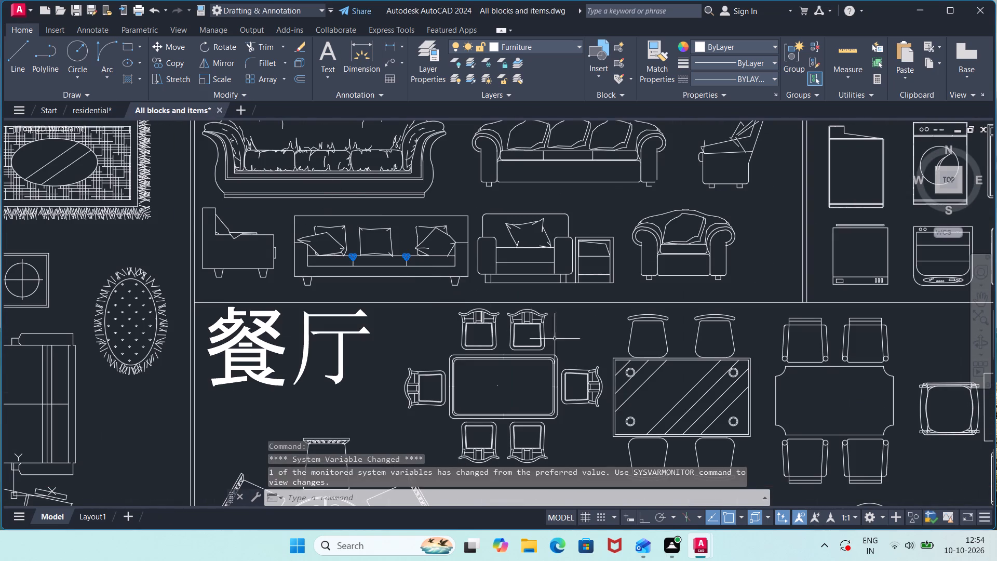
middle_drag(743, 213, 637, 310)
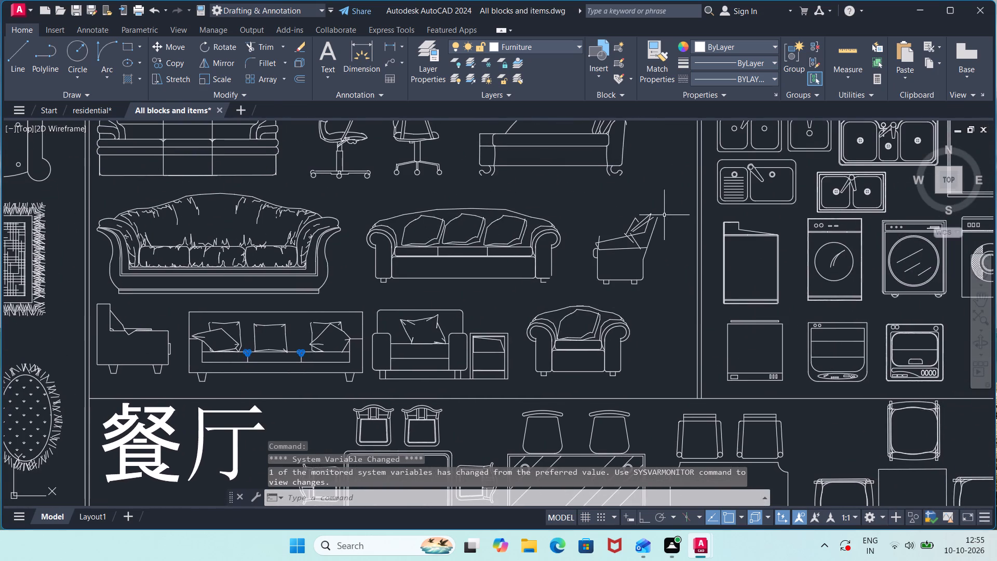
middle_drag(664, 215, 647, 335)
middle_drag(649, 303, 649, 369)
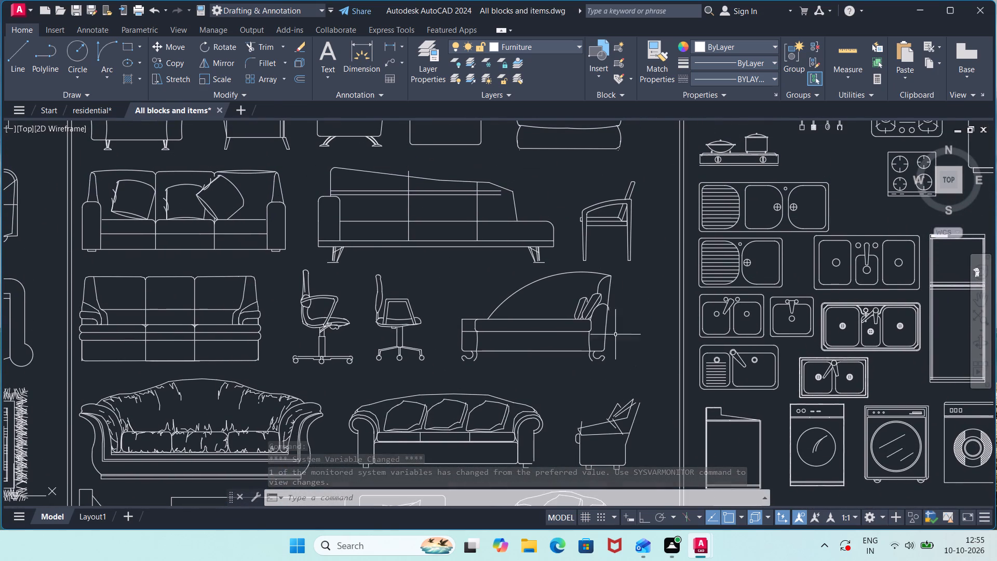
middle_drag(691, 259, 649, 309)
click(626, 216)
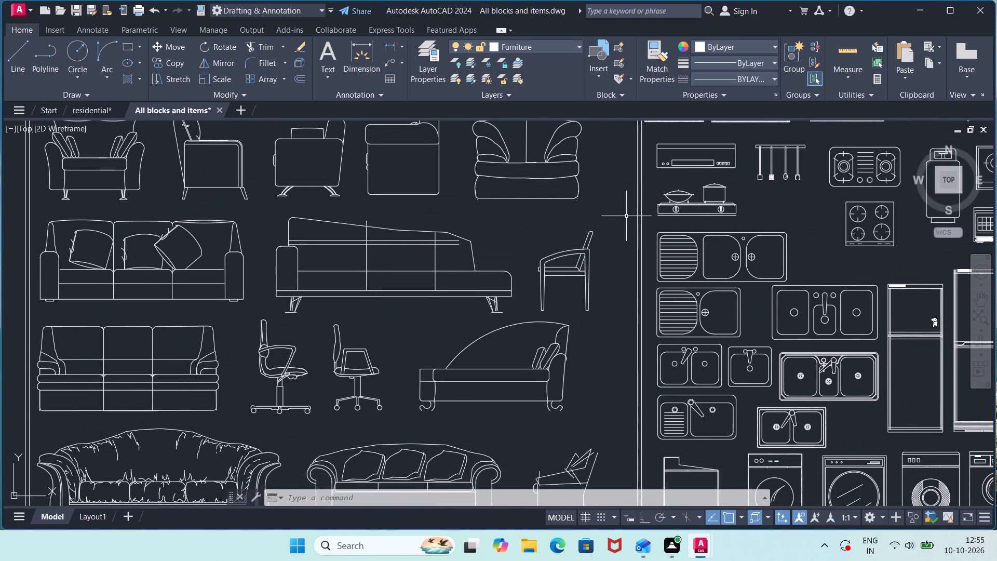
click(519, 315)
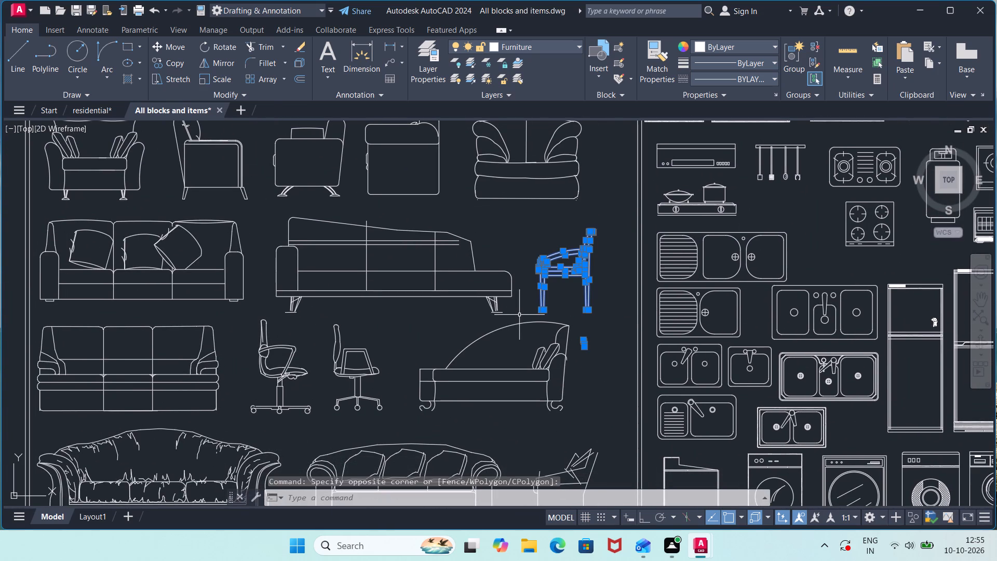
key(ctrl+c)
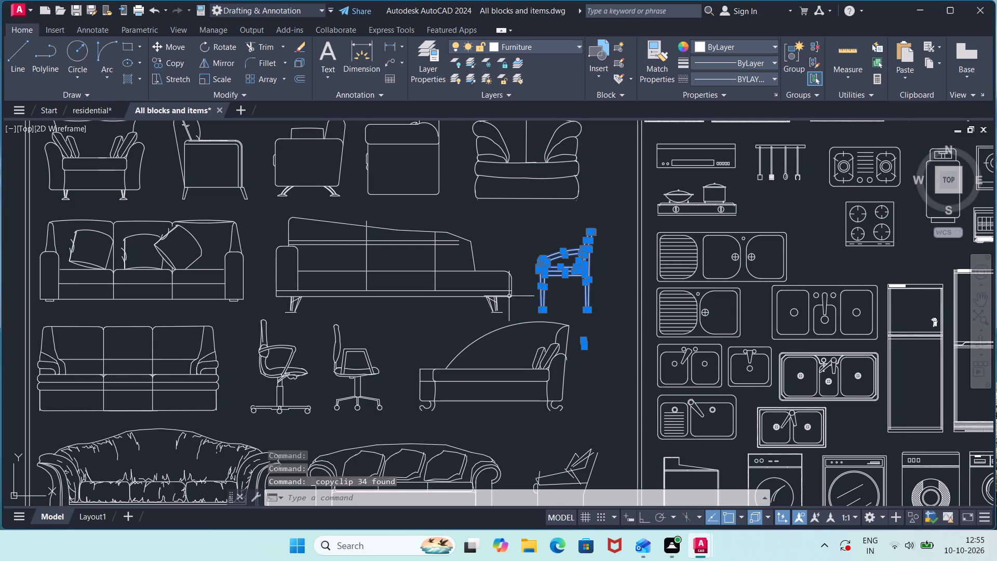
Switch back to the residential drawing and bring the large room with the two pianos into view.
click(110, 107)
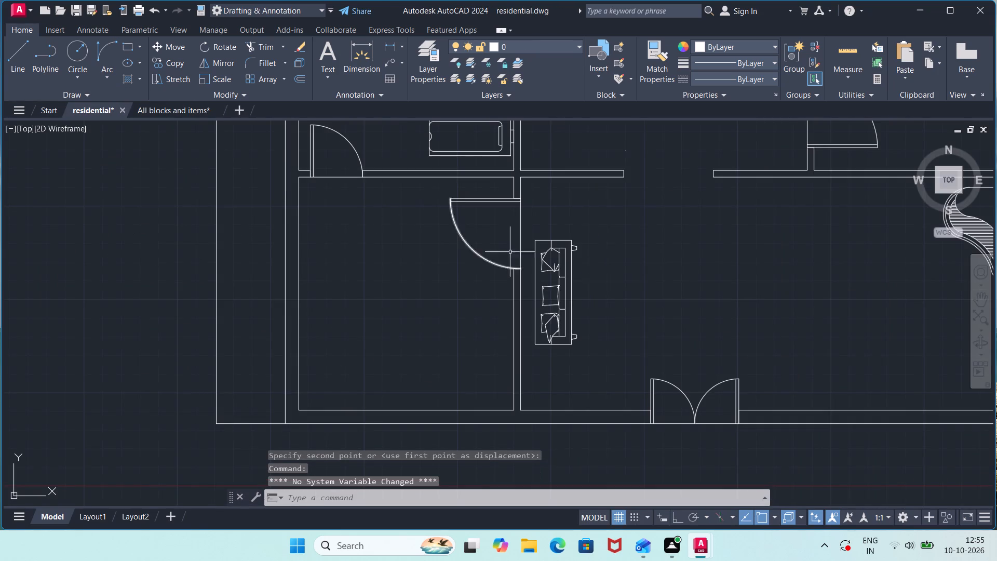
middle_drag(681, 302, 468, 286)
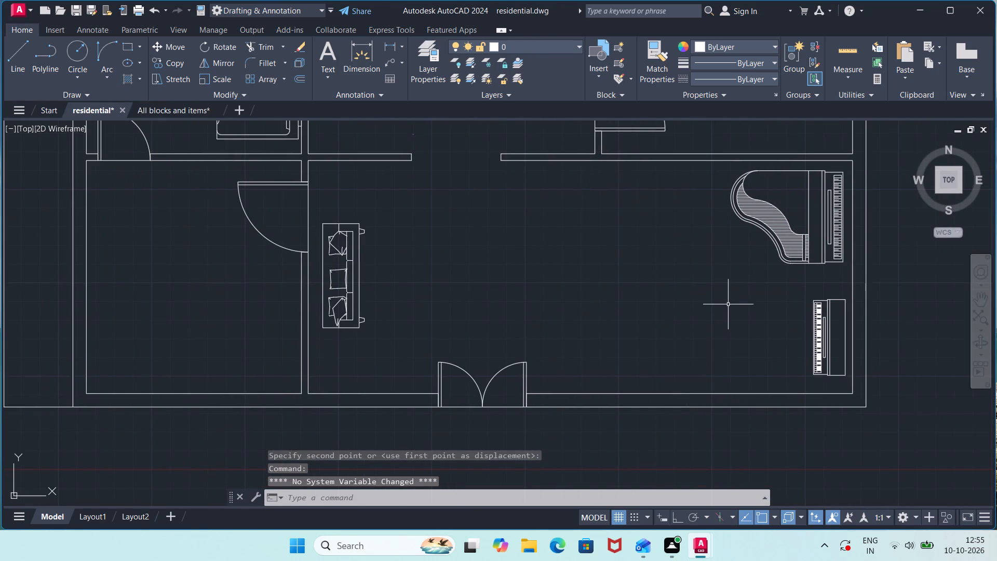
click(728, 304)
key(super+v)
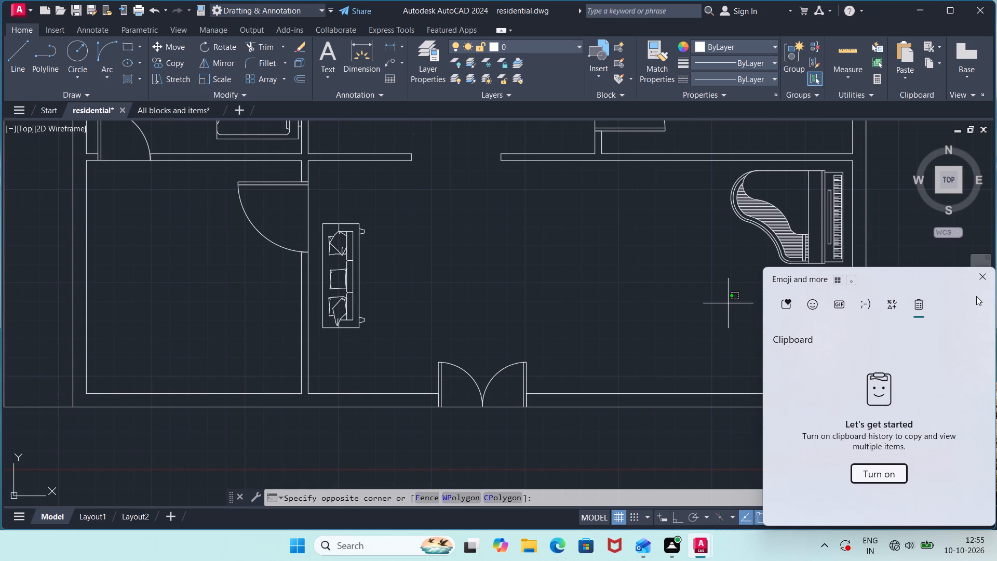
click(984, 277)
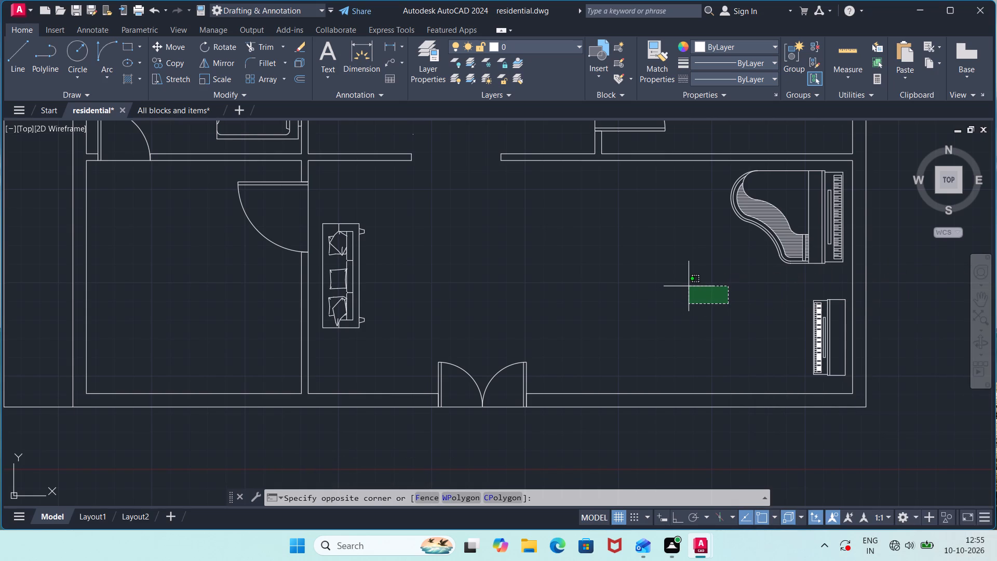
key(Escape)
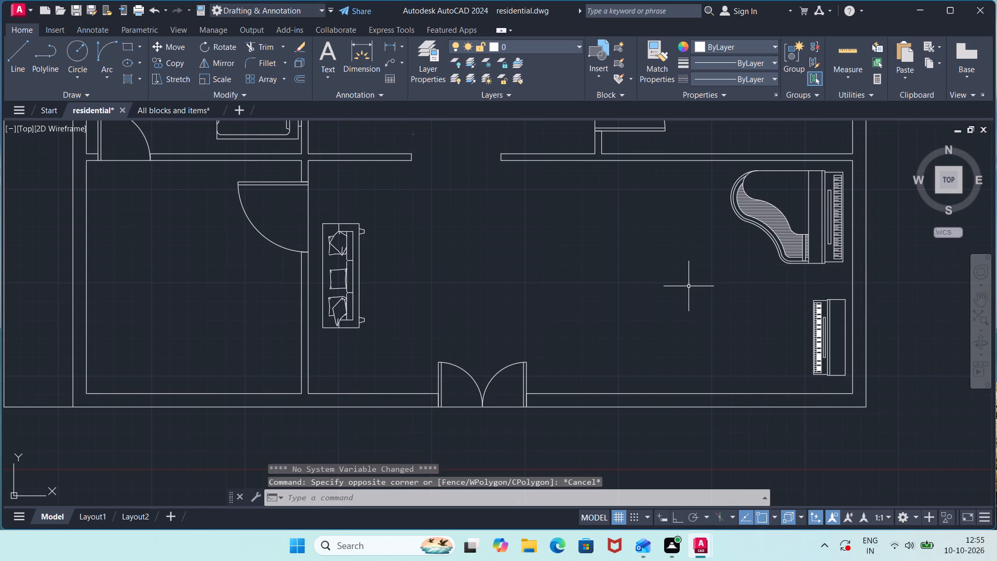
Paste the side-view armchair into the large room, on the keyboard side of the upright piano.
key(ctrl+v)
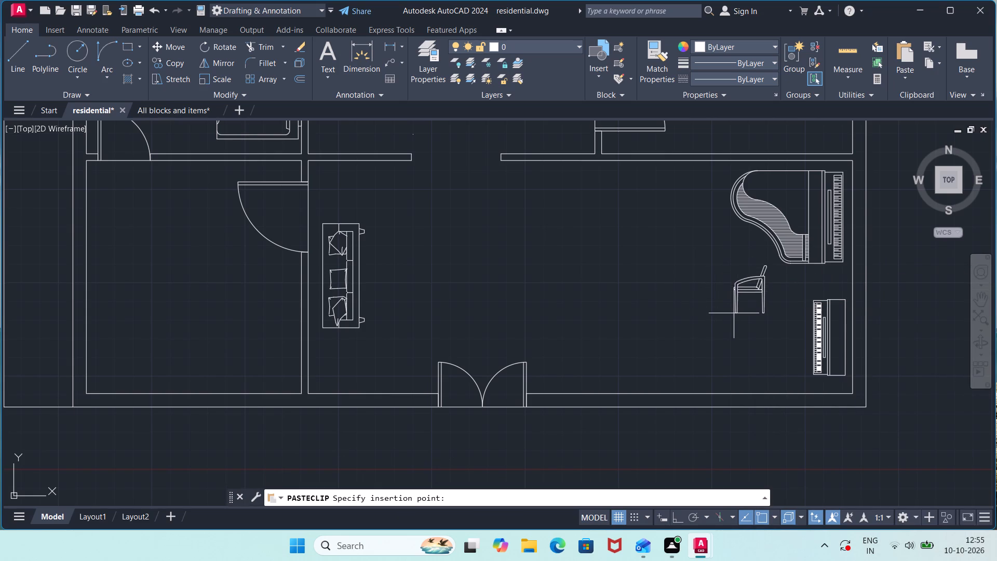
click(733, 352)
Mirror the pasted armchair about a near-vertical line on its left side, keeping the source objects.
click(779, 293)
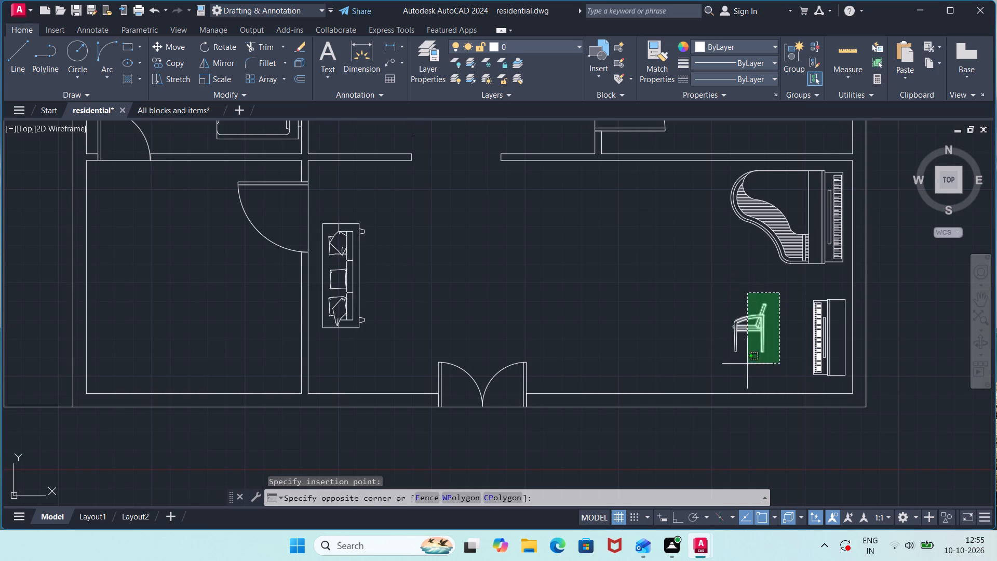
click(716, 374)
text(MI)
key(Return)
click(726, 359)
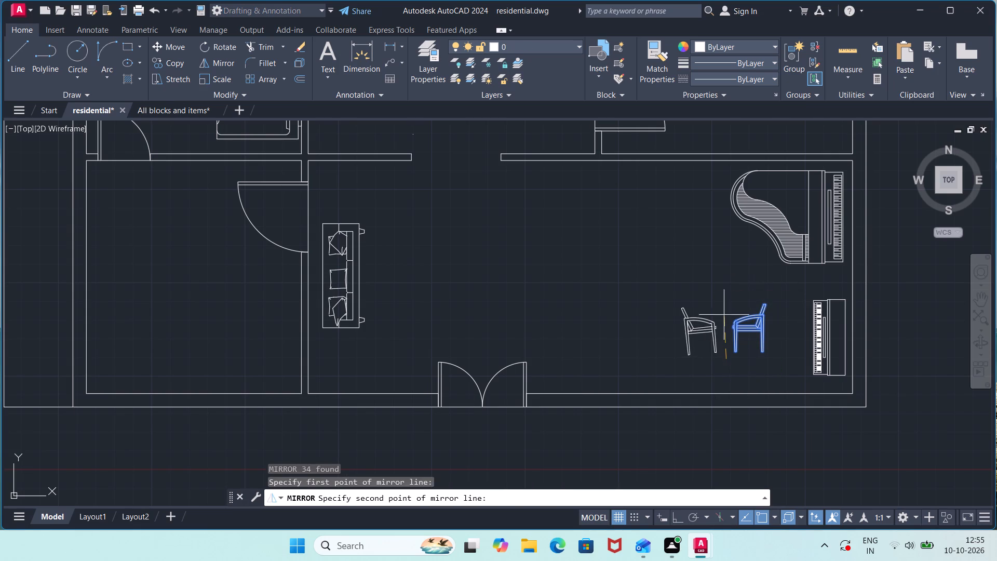
click(724, 303)
click(776, 288)
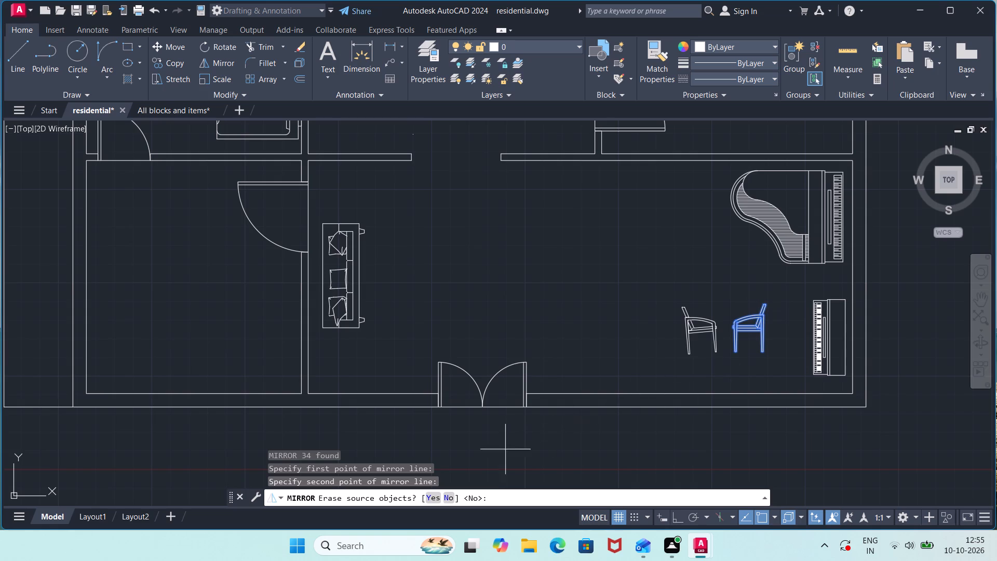
click(470, 497)
click(449, 498)
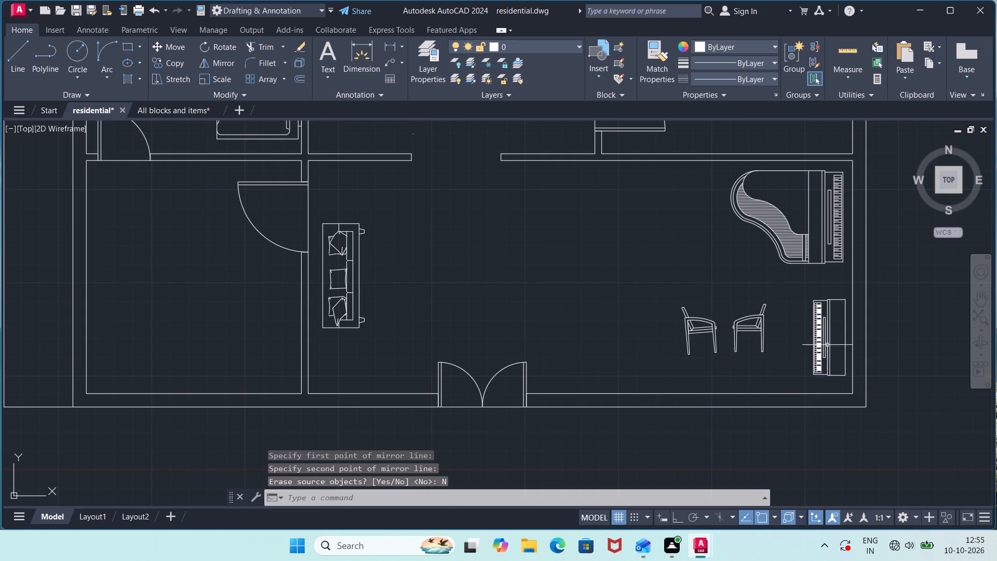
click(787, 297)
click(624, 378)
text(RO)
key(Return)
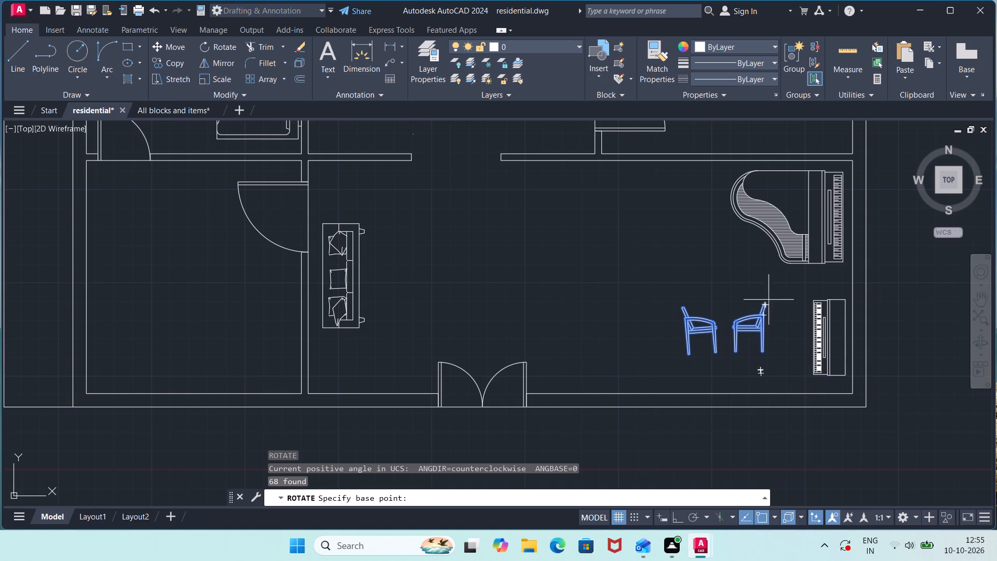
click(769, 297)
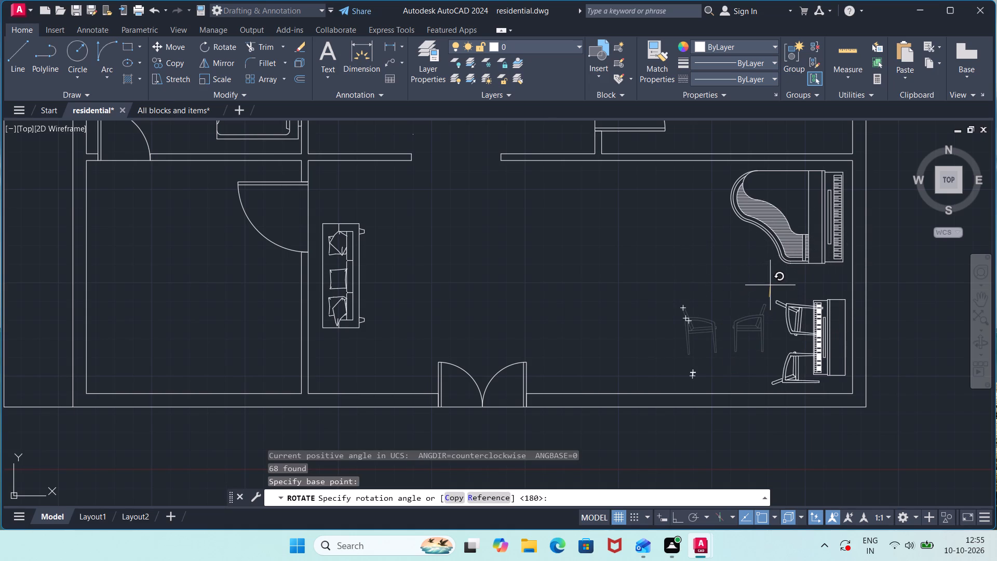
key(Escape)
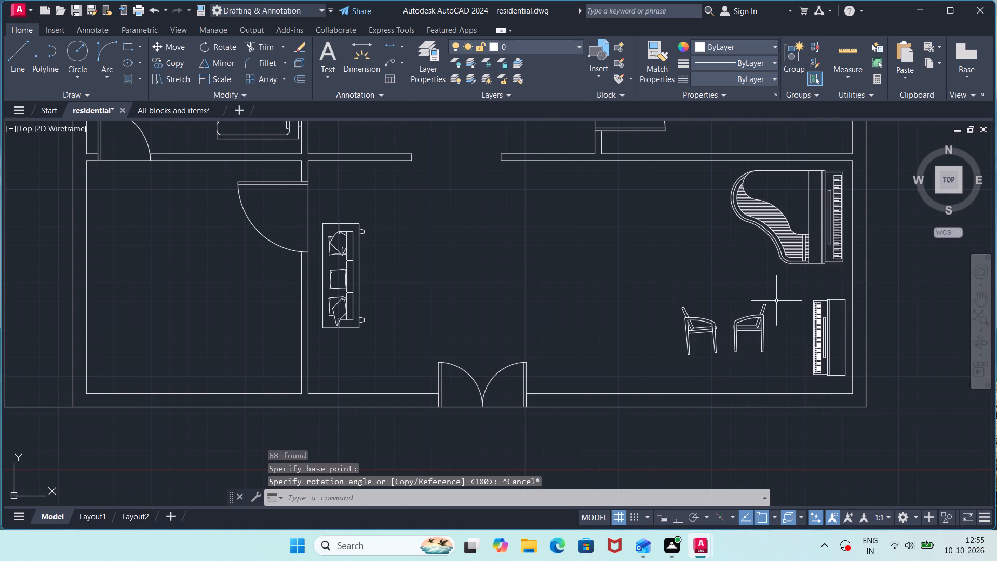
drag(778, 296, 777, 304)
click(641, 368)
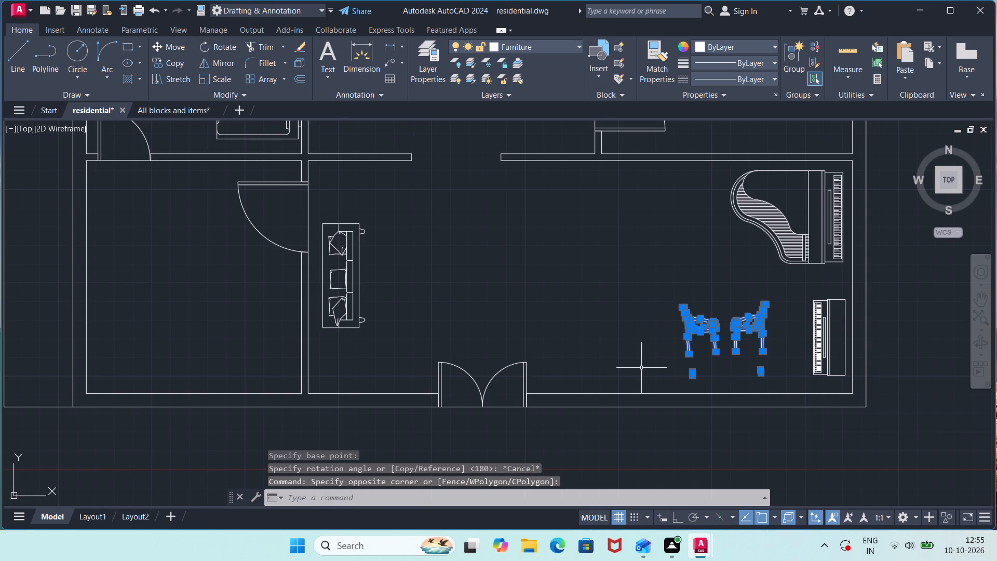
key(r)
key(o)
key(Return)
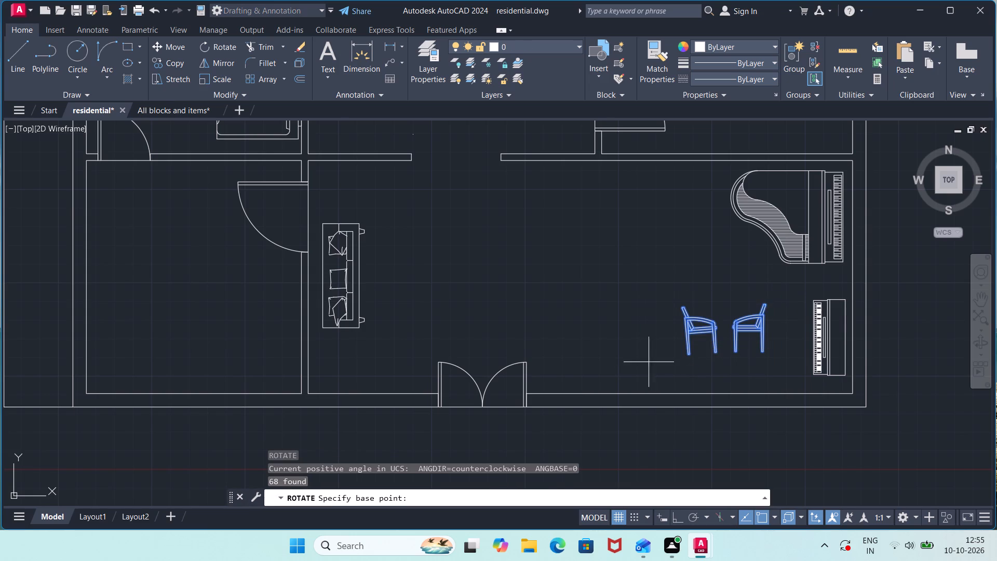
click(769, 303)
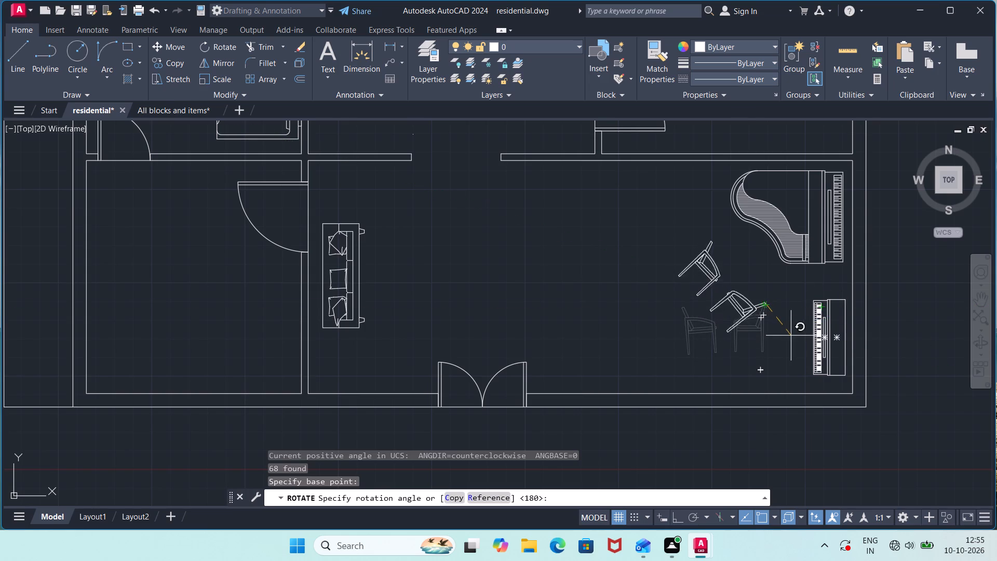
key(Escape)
Move both side-view armchairs together, straight away from the upright piano's keyboard towards the double entrance door.
click(783, 294)
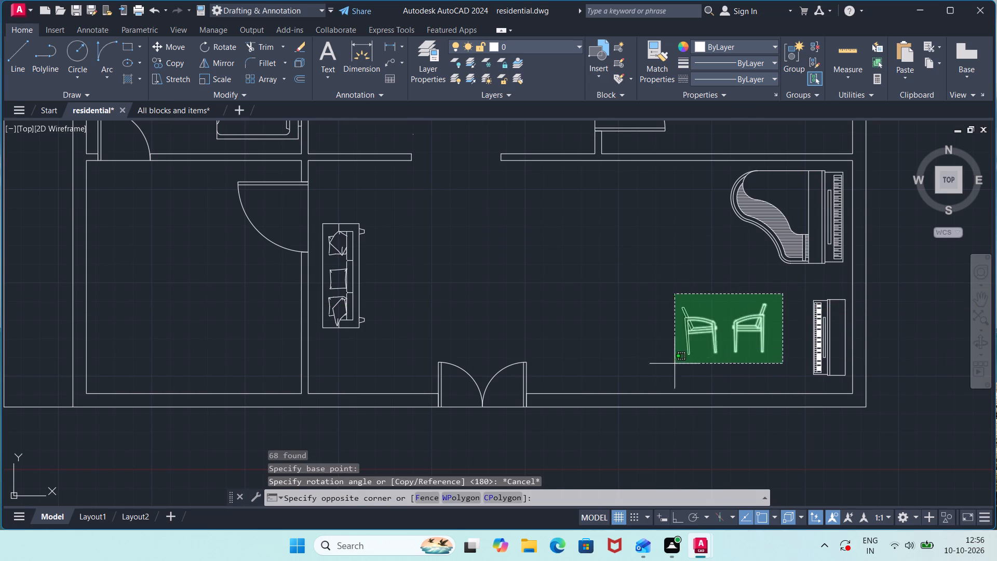
click(632, 362)
key(m)
key(Return)
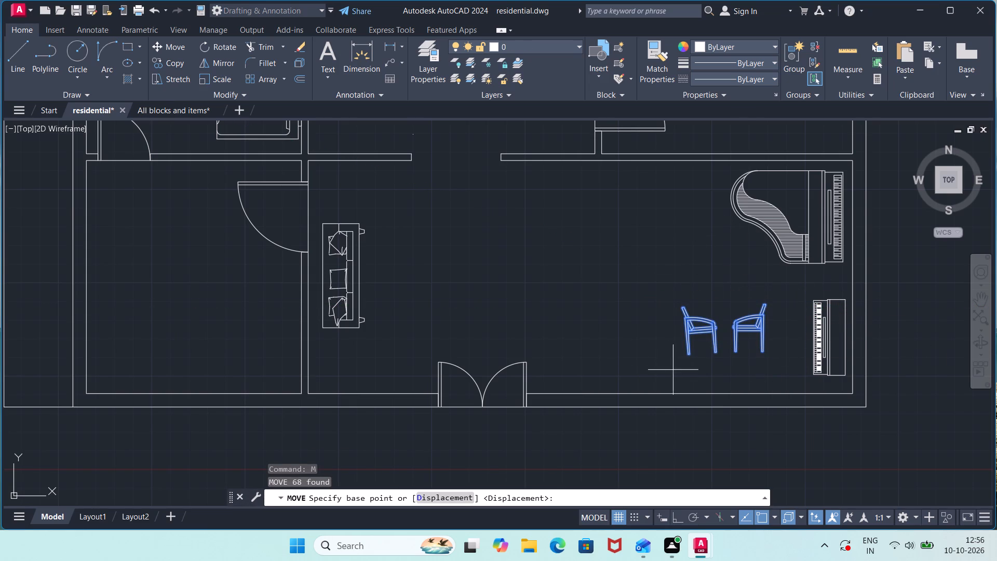
click(684, 352)
click(639, 352)
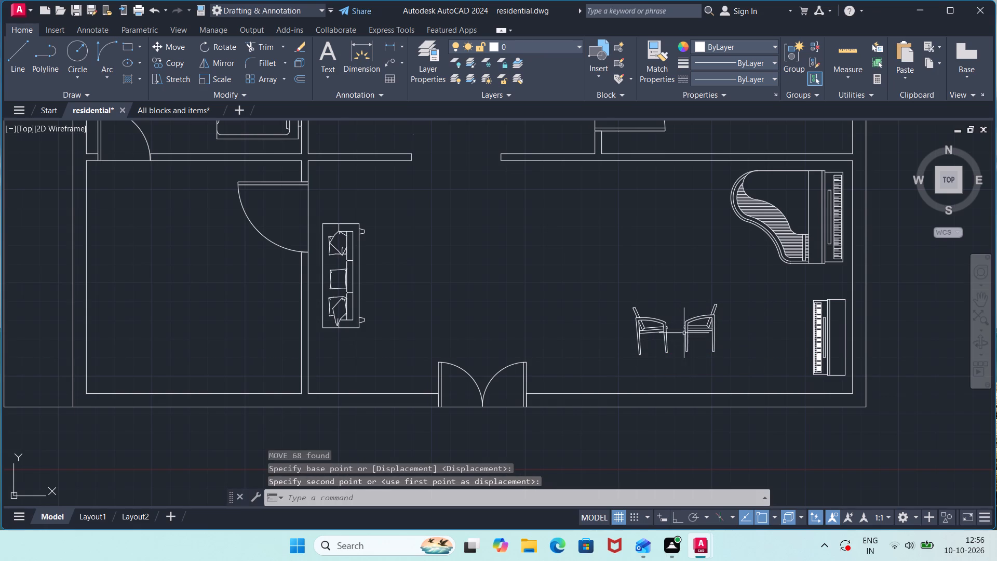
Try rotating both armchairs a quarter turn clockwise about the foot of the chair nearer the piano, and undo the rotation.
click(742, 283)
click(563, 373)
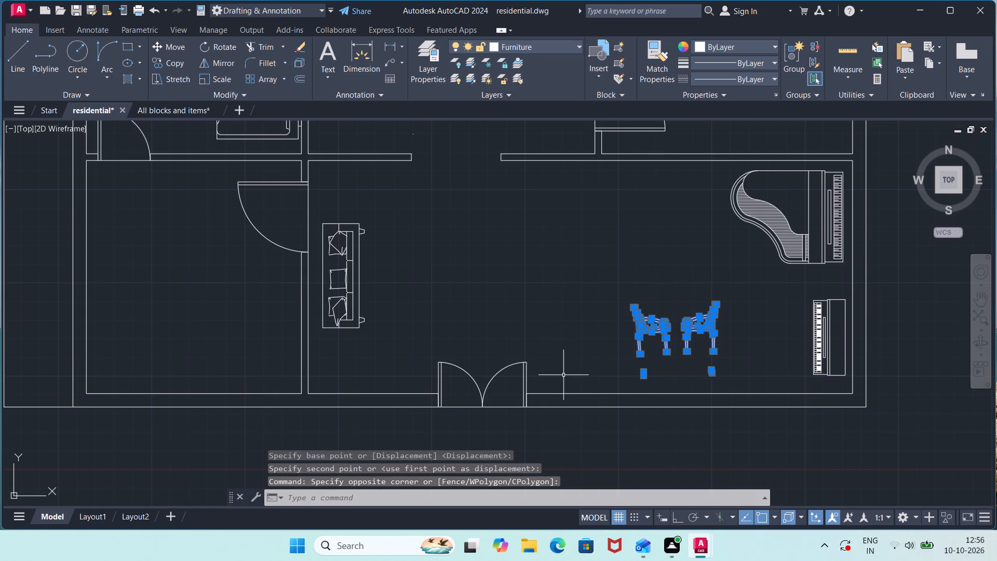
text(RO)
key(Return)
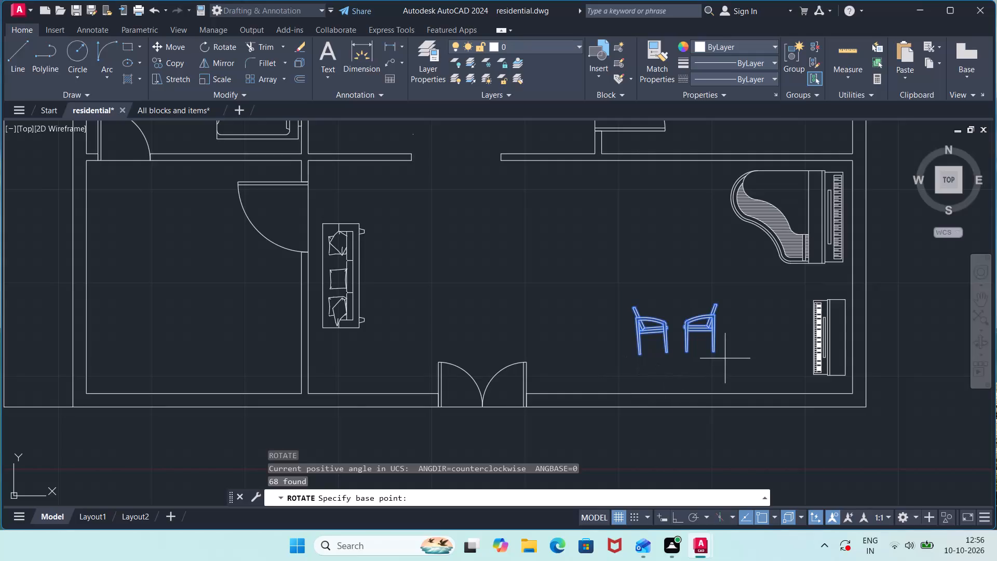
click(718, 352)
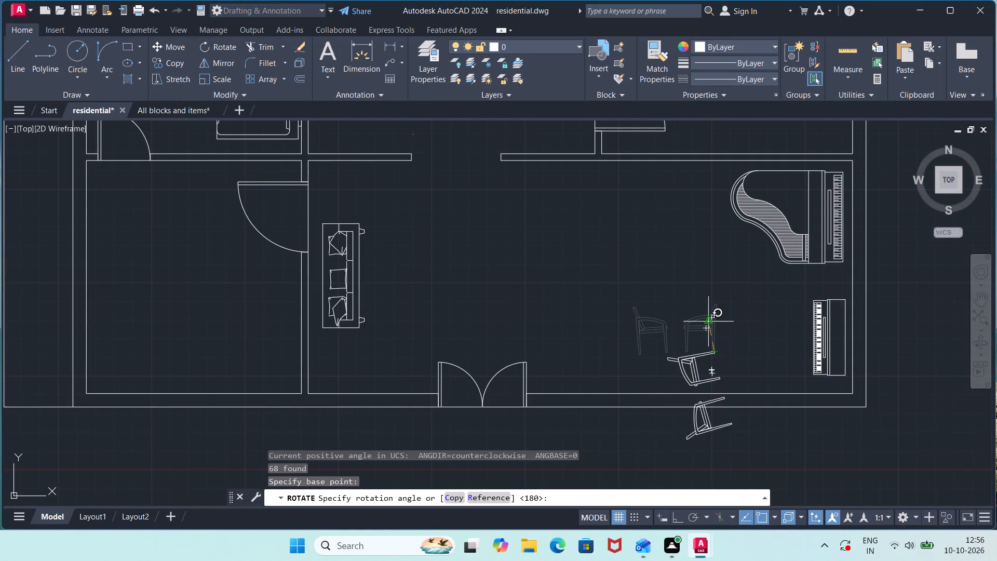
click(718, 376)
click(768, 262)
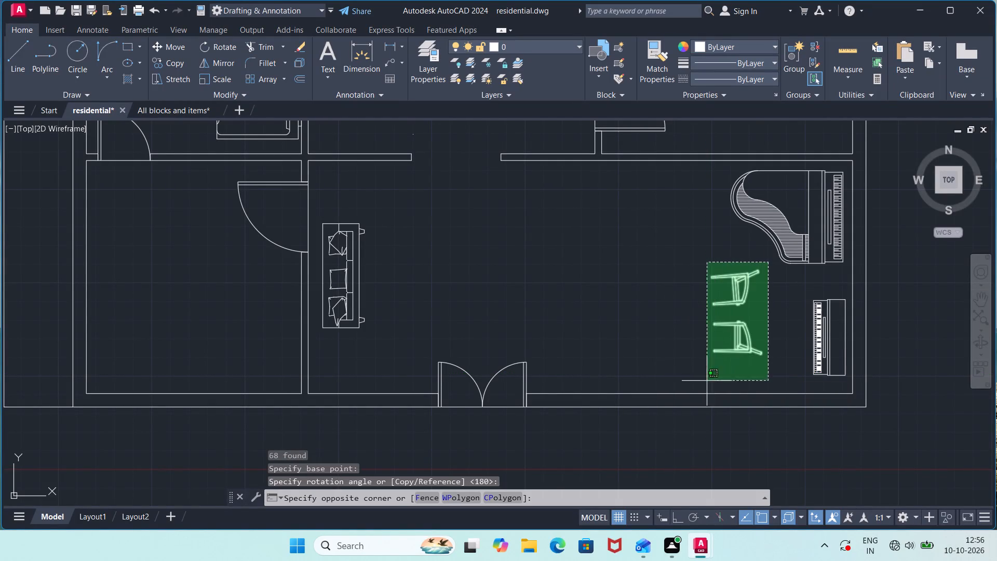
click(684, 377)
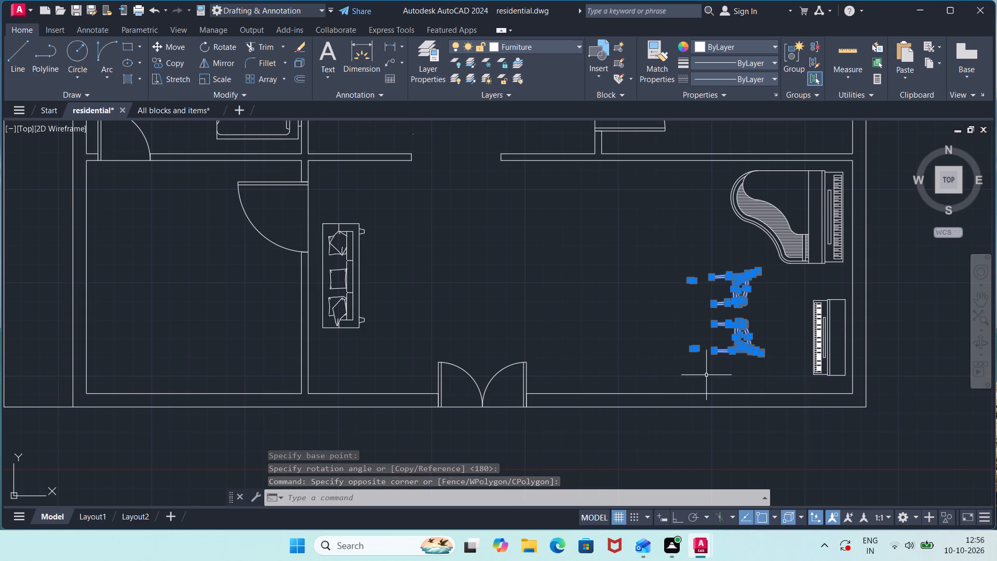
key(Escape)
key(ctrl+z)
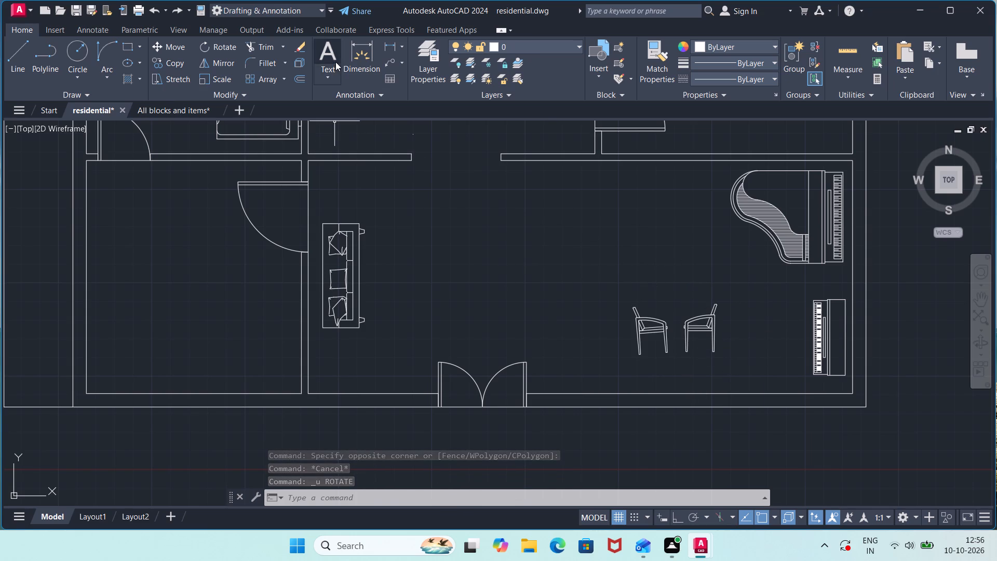
Move the three-cushion sofa from beside the partition wall to the area above the two armchairs, facing the grand piano.
click(401, 198)
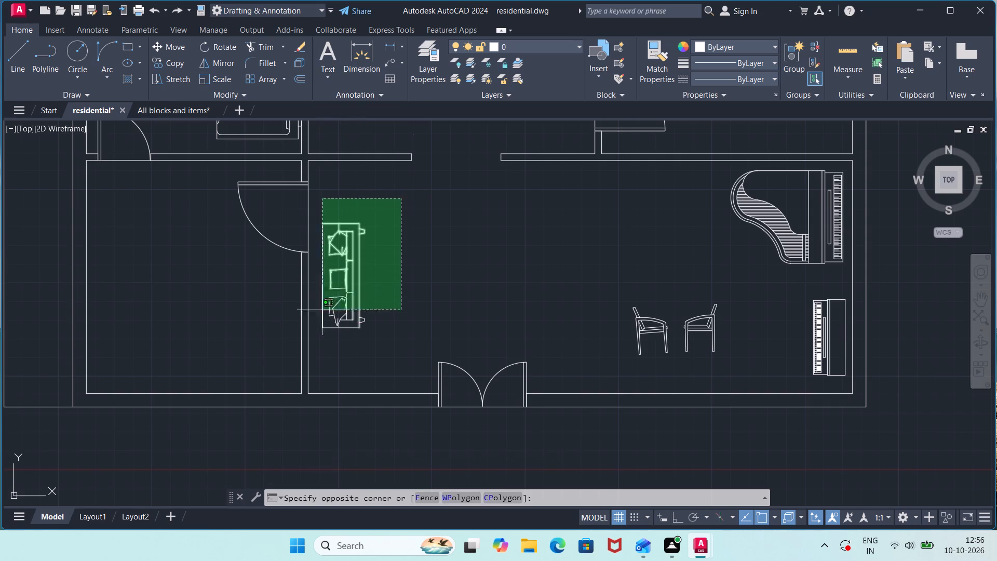
click(321, 354)
key(m)
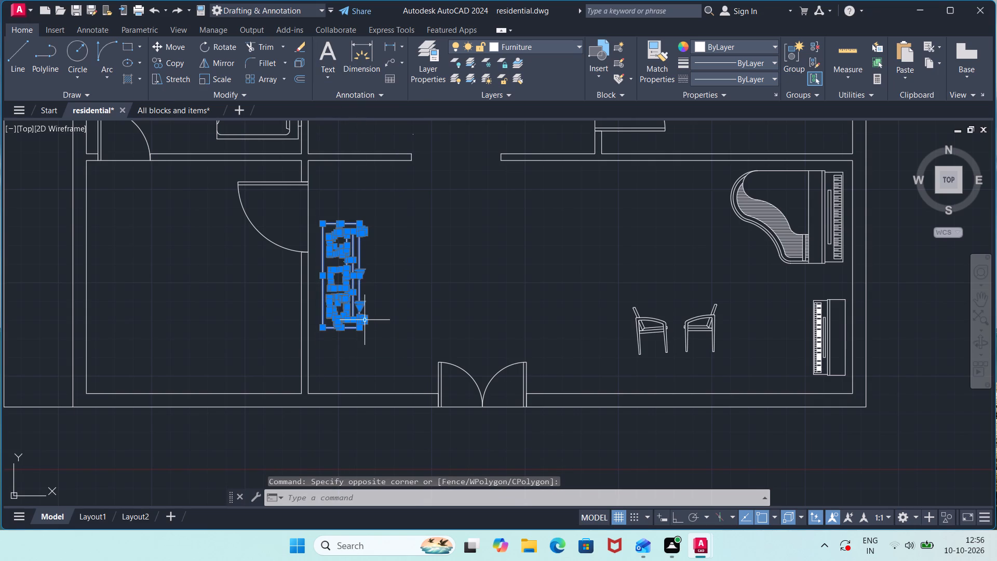
key(Return)
click(368, 231)
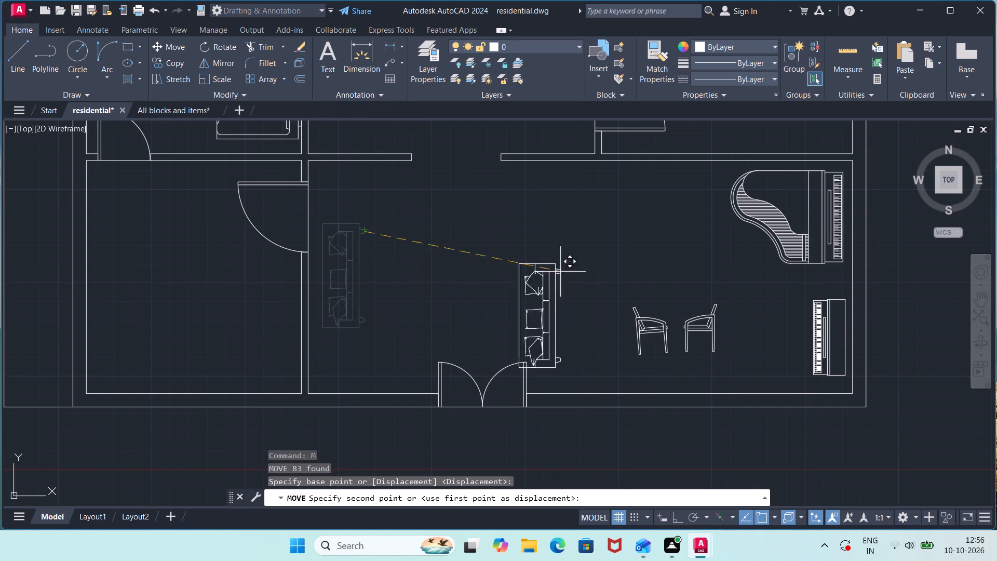
click(655, 205)
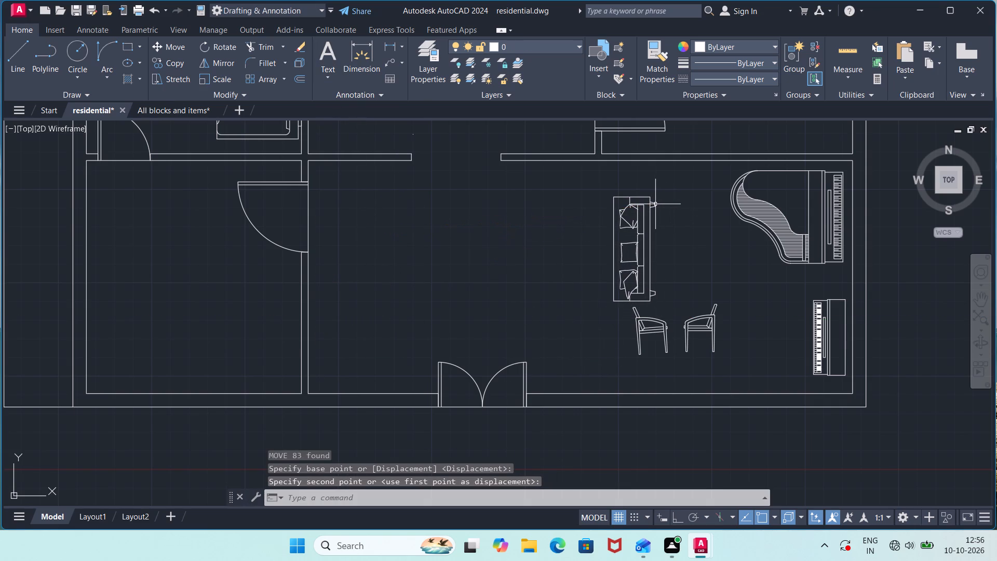
Rotate the three-cushion sofa a quarter turn clockwise so its legs point towards the armchairs.
click(679, 187)
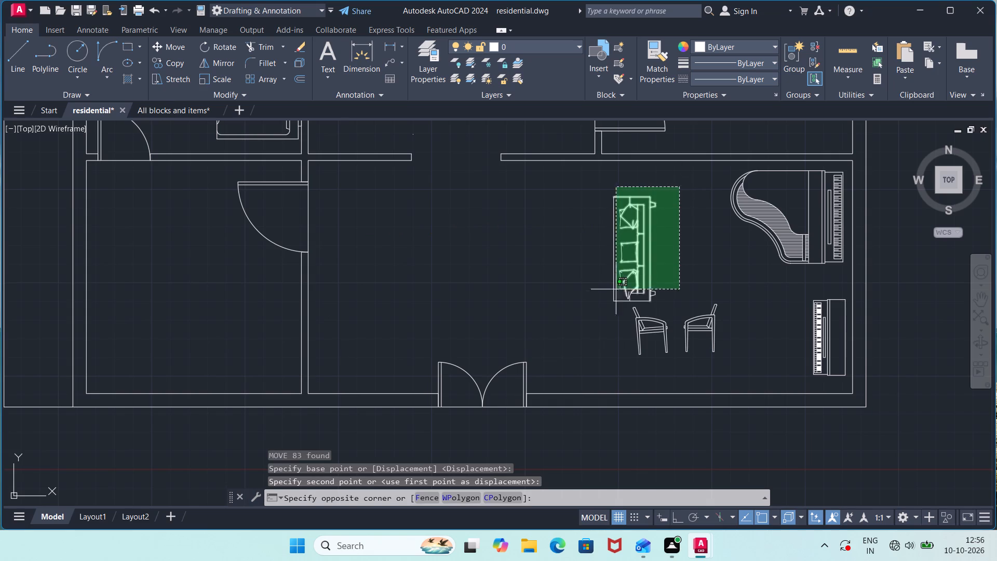
click(598, 304)
text(RO)
key(Return)
click(649, 195)
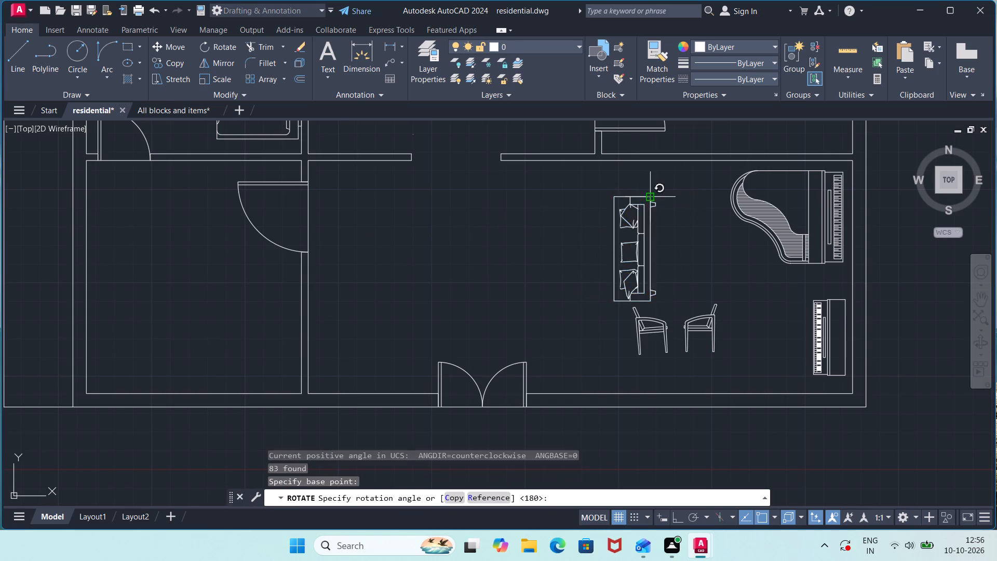
click(651, 230)
Move the whole rotated sofa, cushions included, off the room's upper wall to just above the two armchairs.
scroll(645, 155, up, 3)
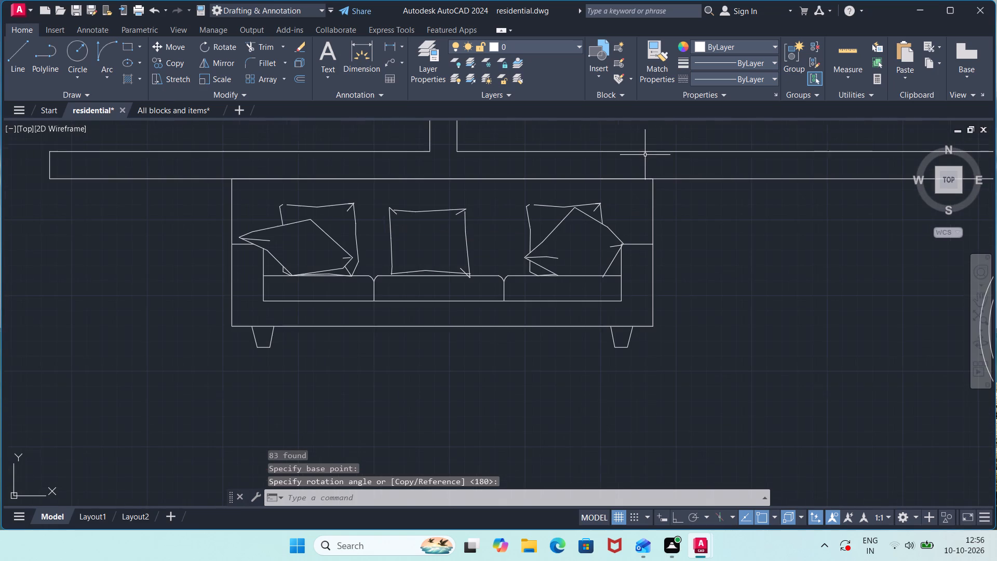
click(636, 179)
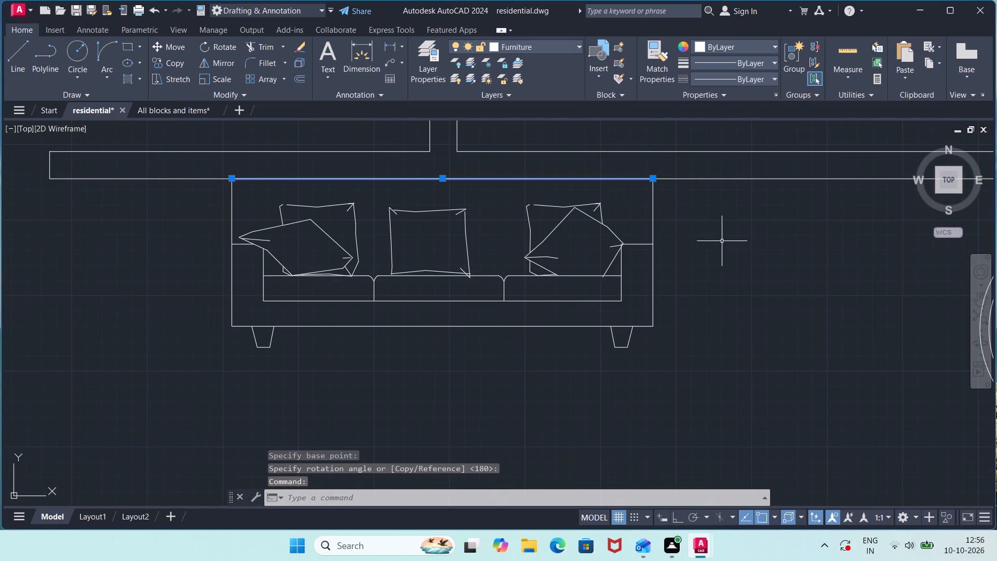
click(723, 237)
click(209, 355)
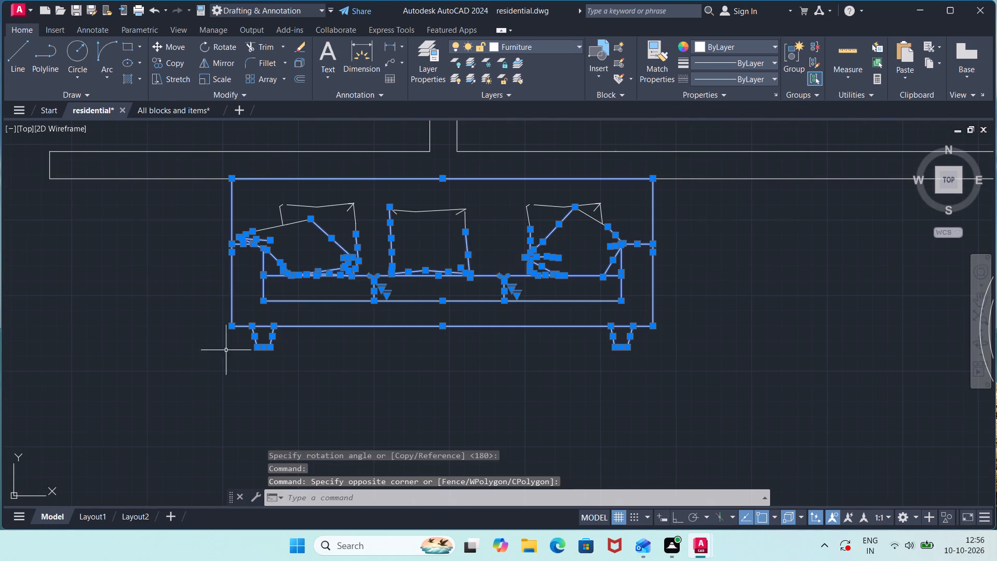
click(644, 201)
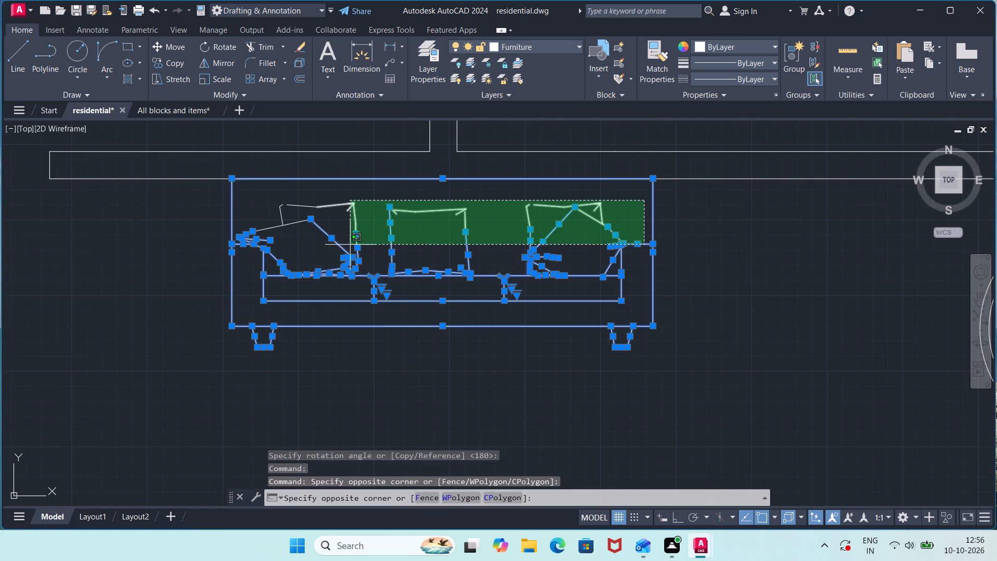
click(251, 245)
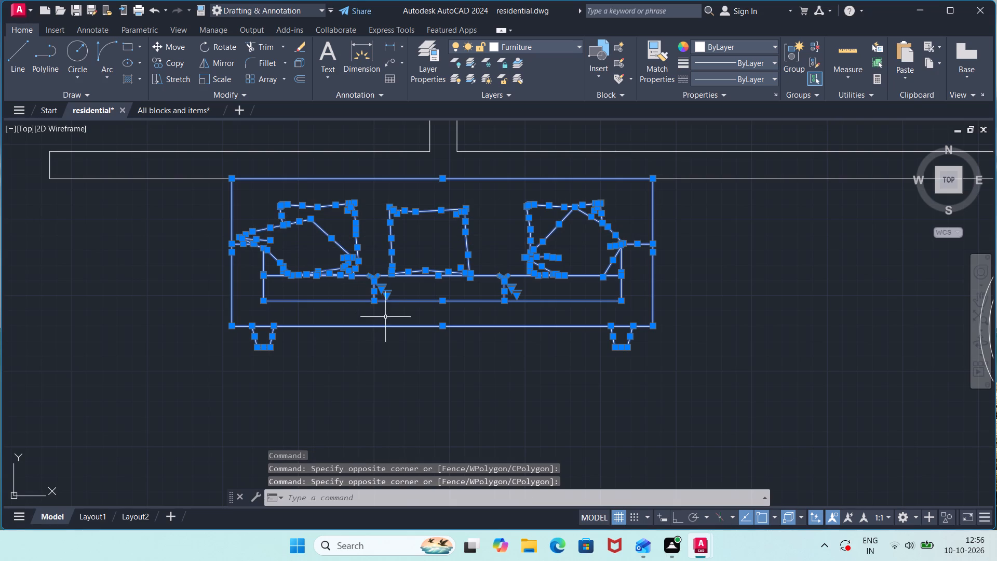
key(m)
key(Return)
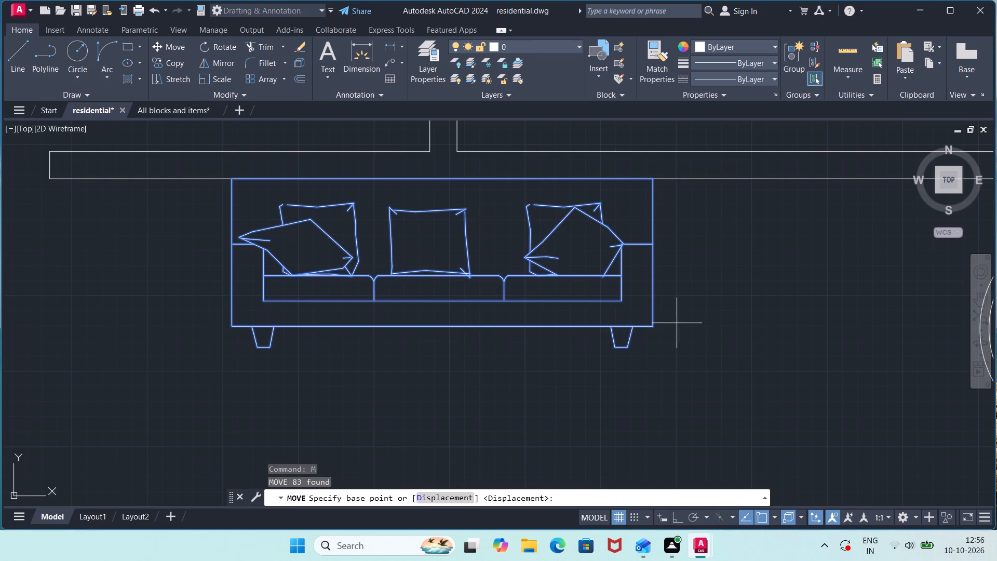
click(655, 329)
scroll(750, 431, down, 1)
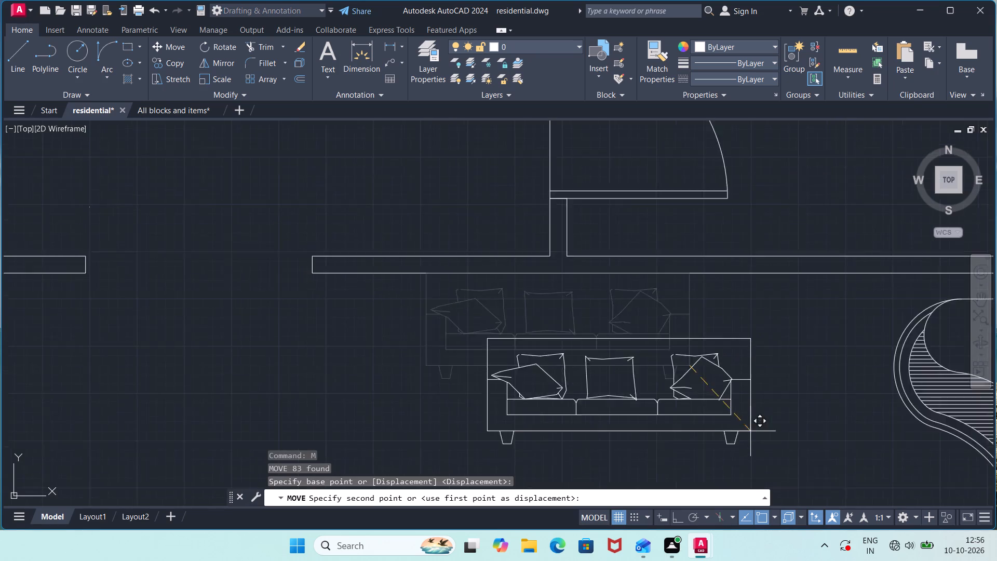
scroll(750, 431, down, 1)
middle_drag(750, 431, 681, 242)
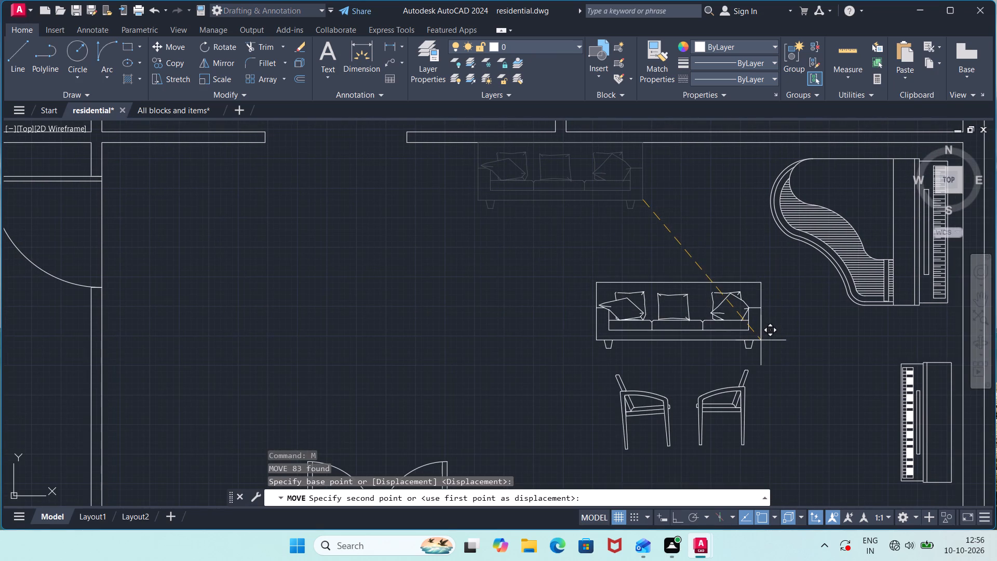
click(761, 346)
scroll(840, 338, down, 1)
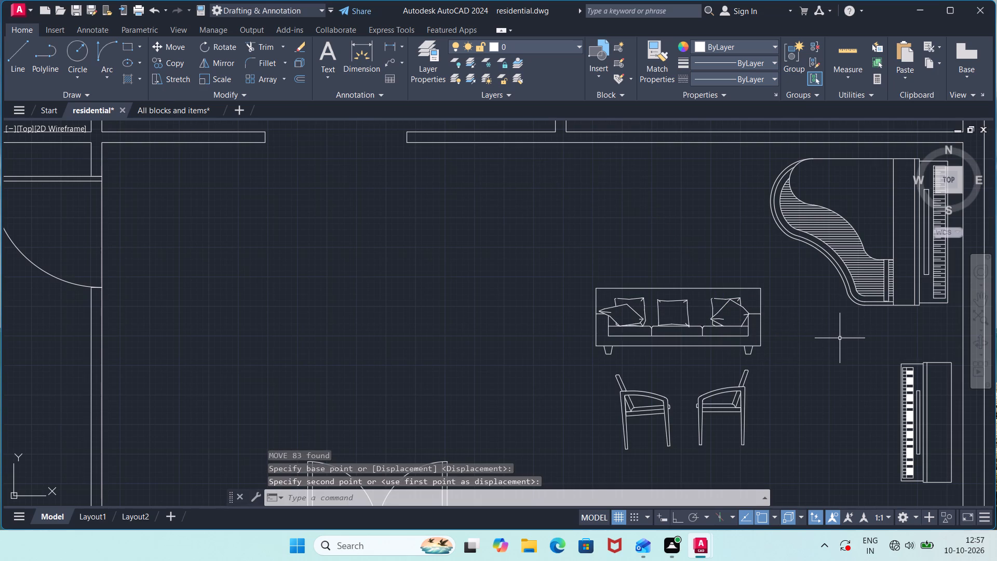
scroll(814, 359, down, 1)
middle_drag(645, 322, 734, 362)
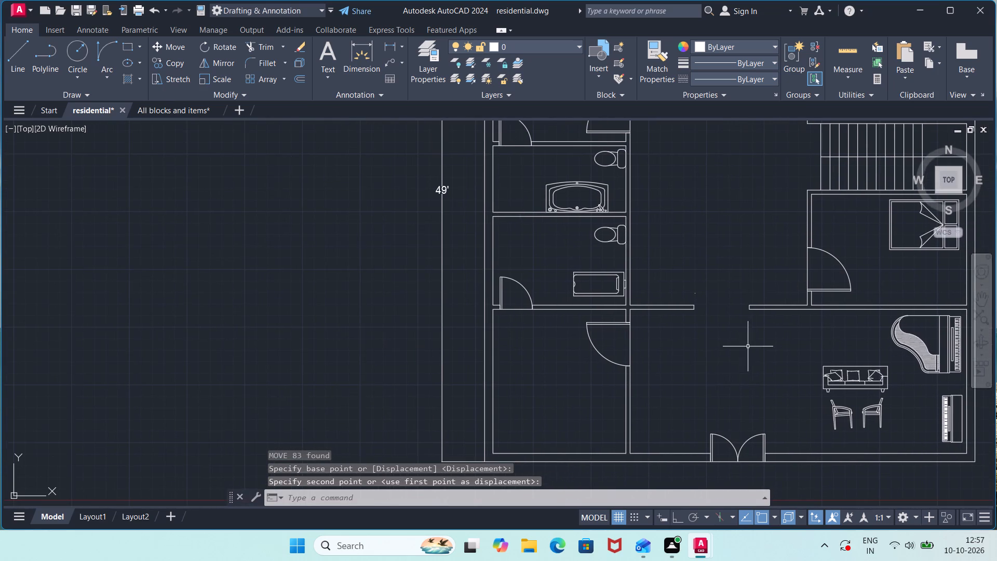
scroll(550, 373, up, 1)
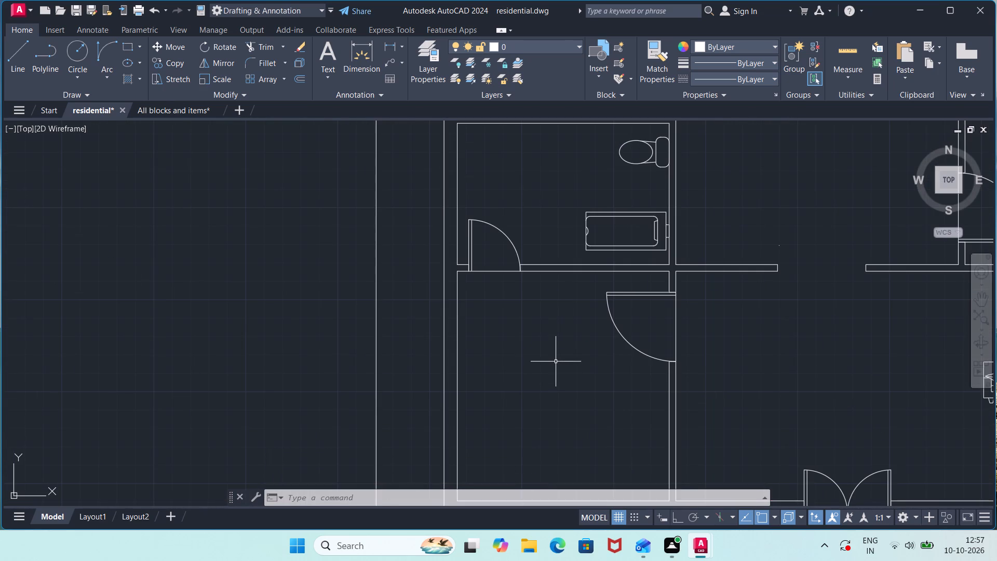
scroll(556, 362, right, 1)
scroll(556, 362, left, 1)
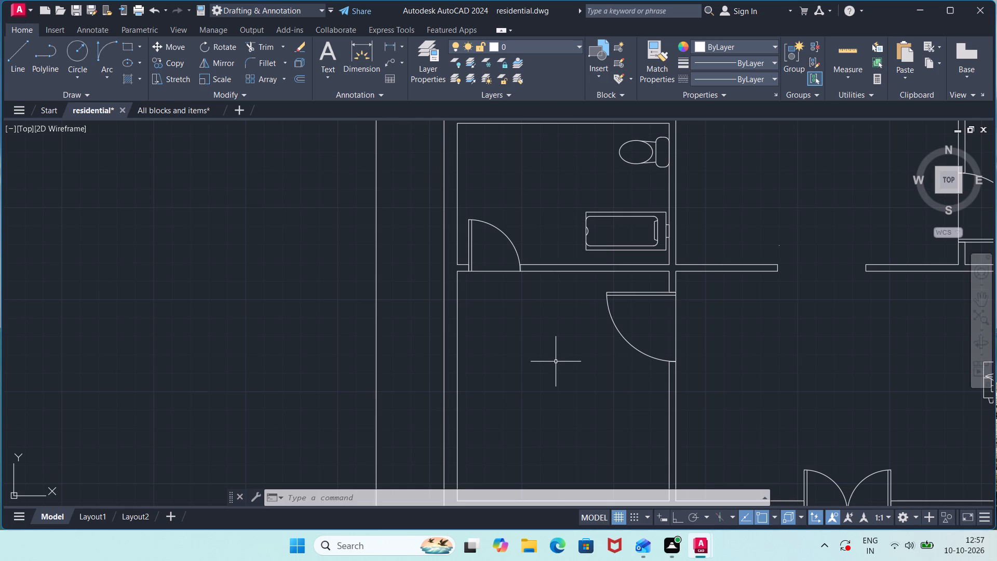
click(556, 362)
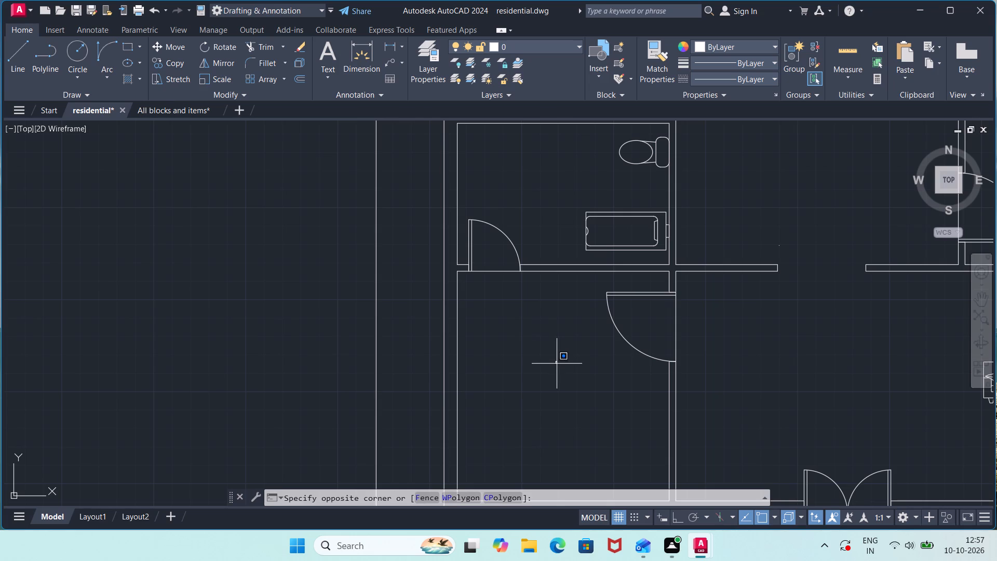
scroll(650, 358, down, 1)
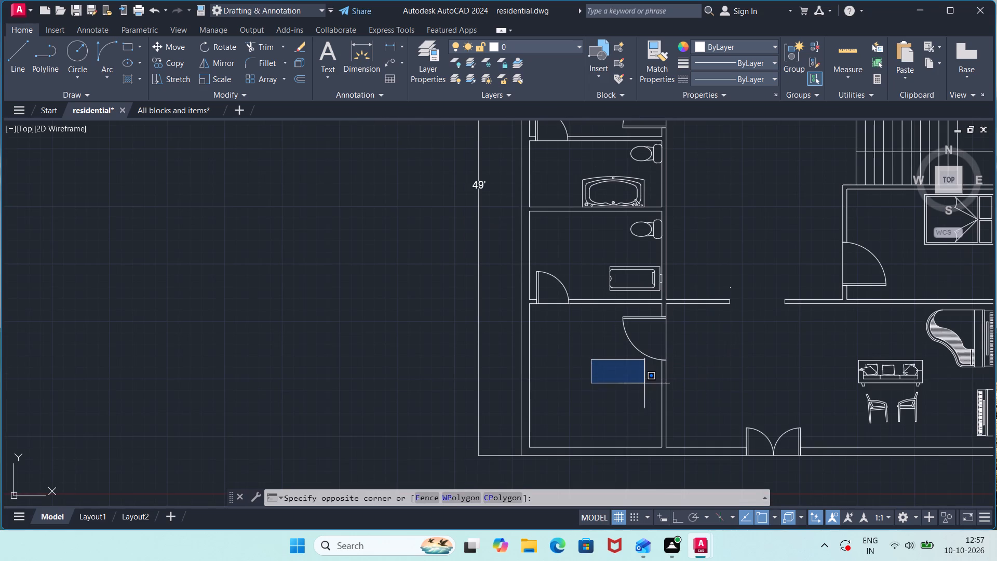
In the empty area beside the floor plan, draw three sides of a 2'6" by 9" rectangle with Ortho on, leaving one short end open.
key(Escape)
middle_drag(629, 388, 17, 386)
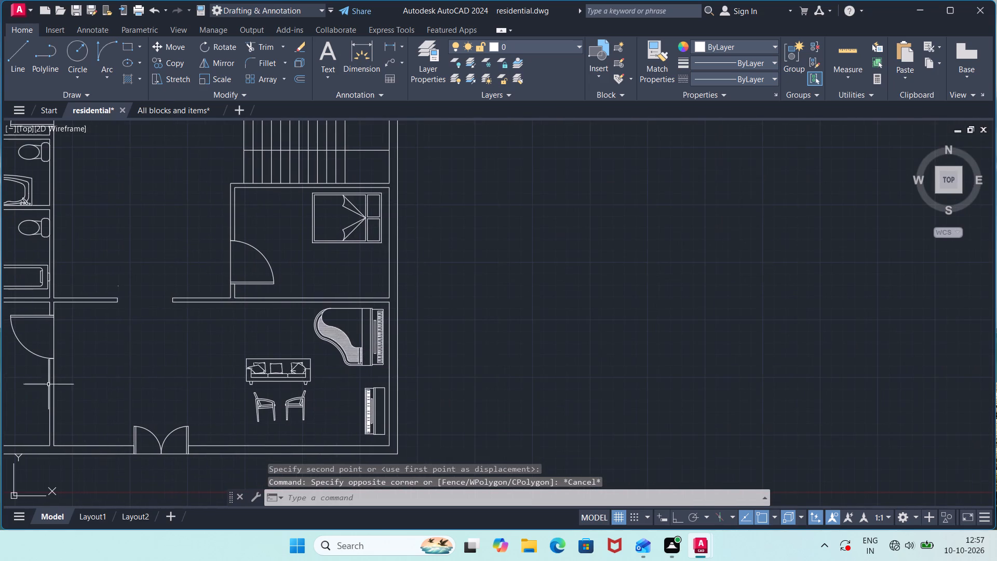
key(l)
key(Return)
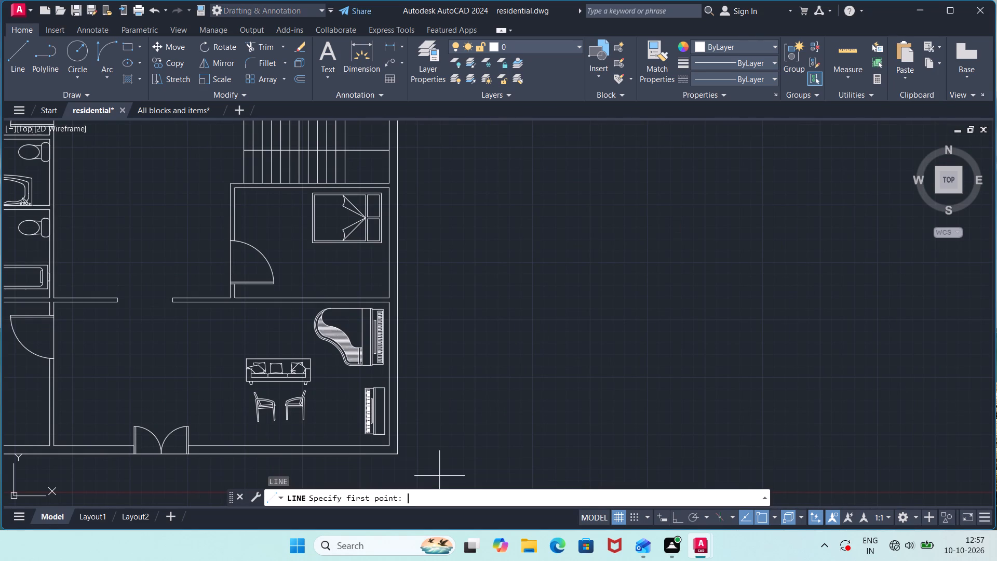
click(543, 341)
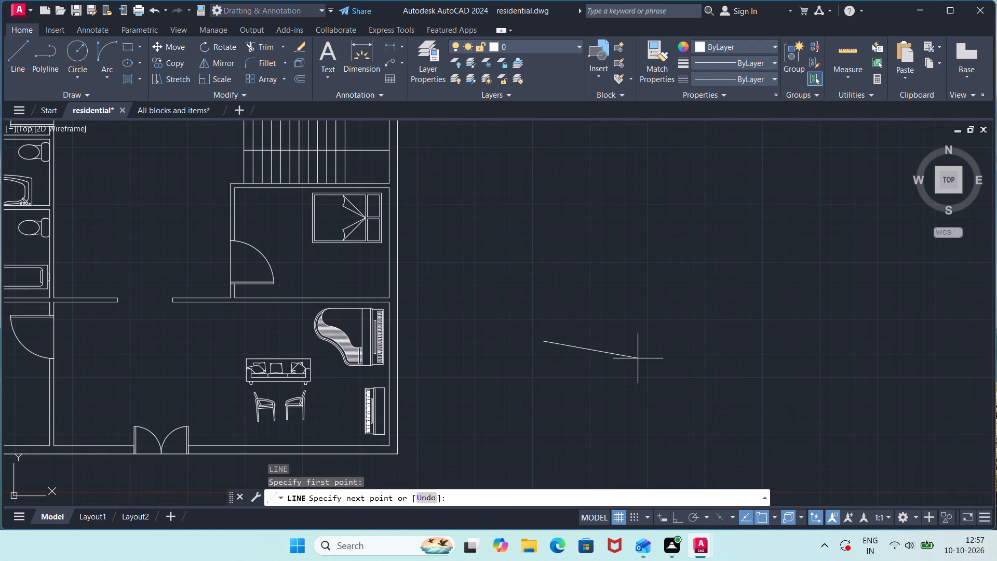
key(F8)
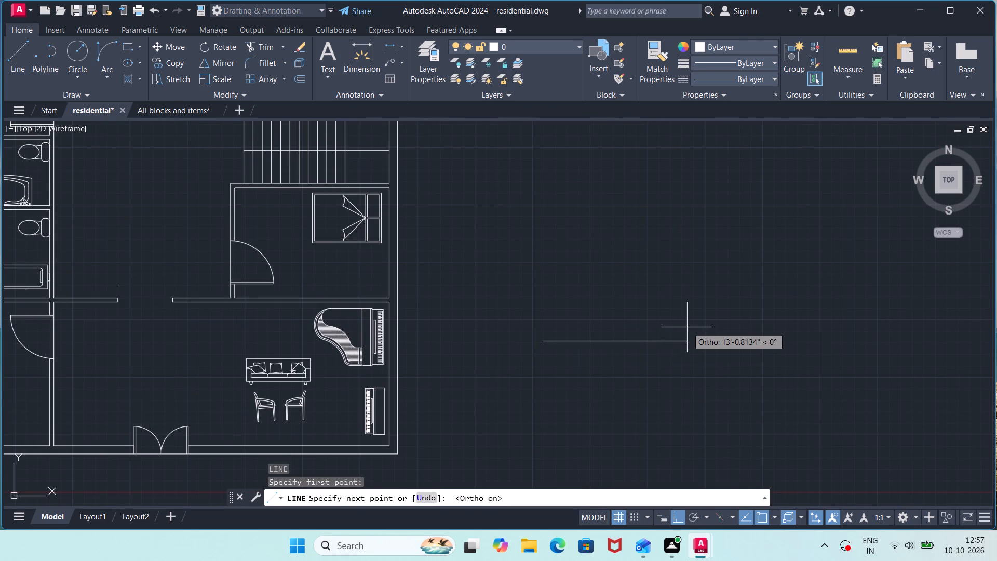
text(2')
text(6")
key(Return)
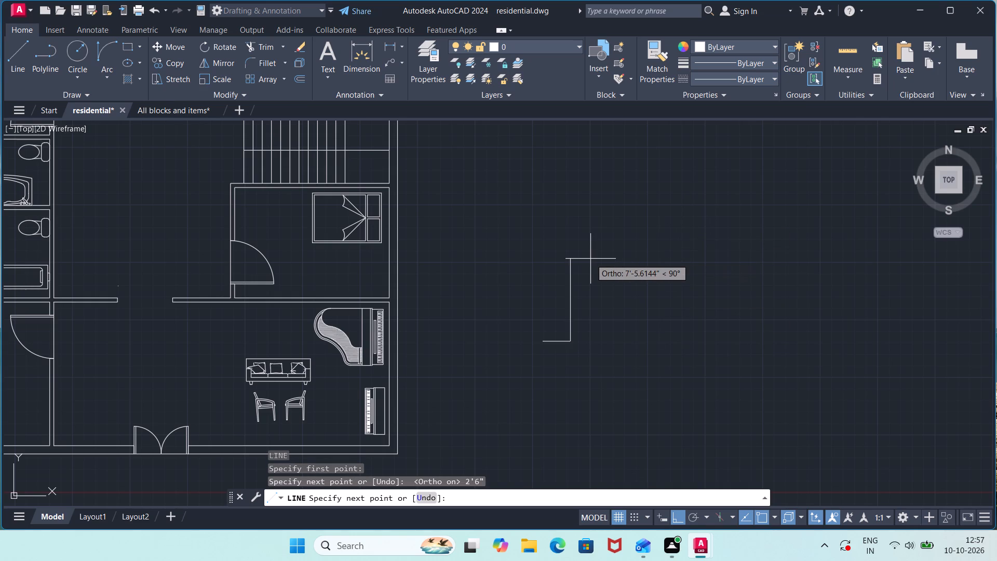
text(9")
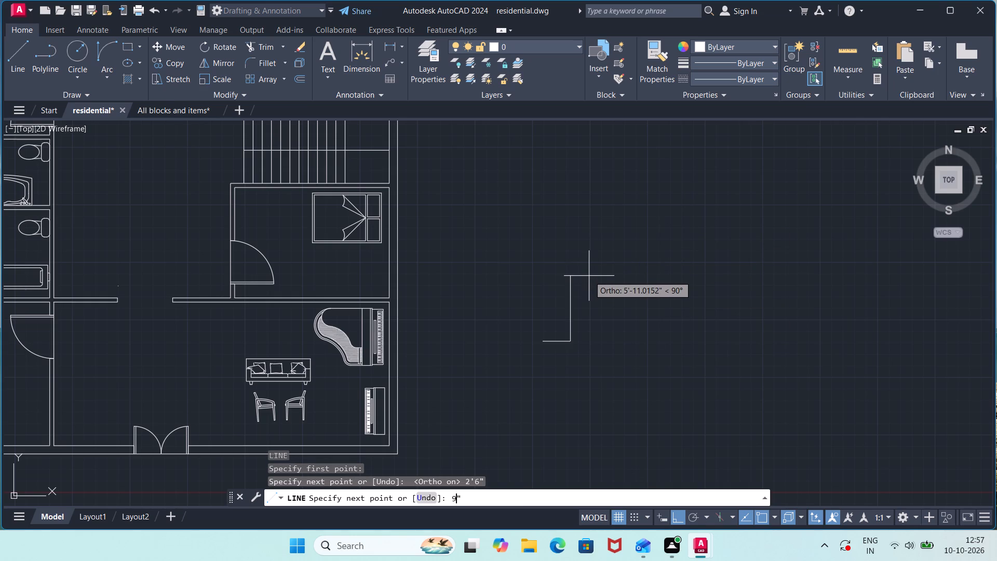
key(Return)
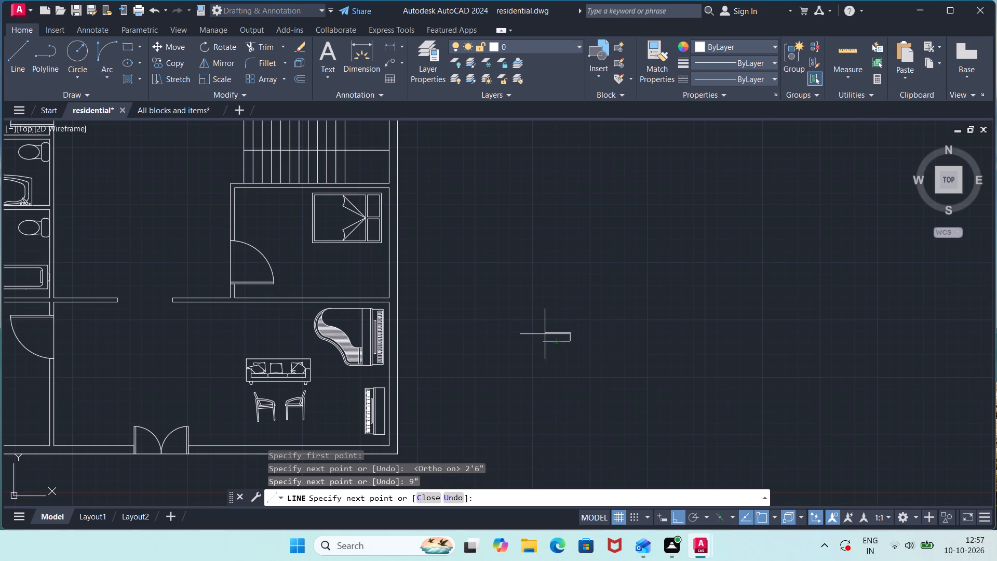
text(2'6")
key(Return)
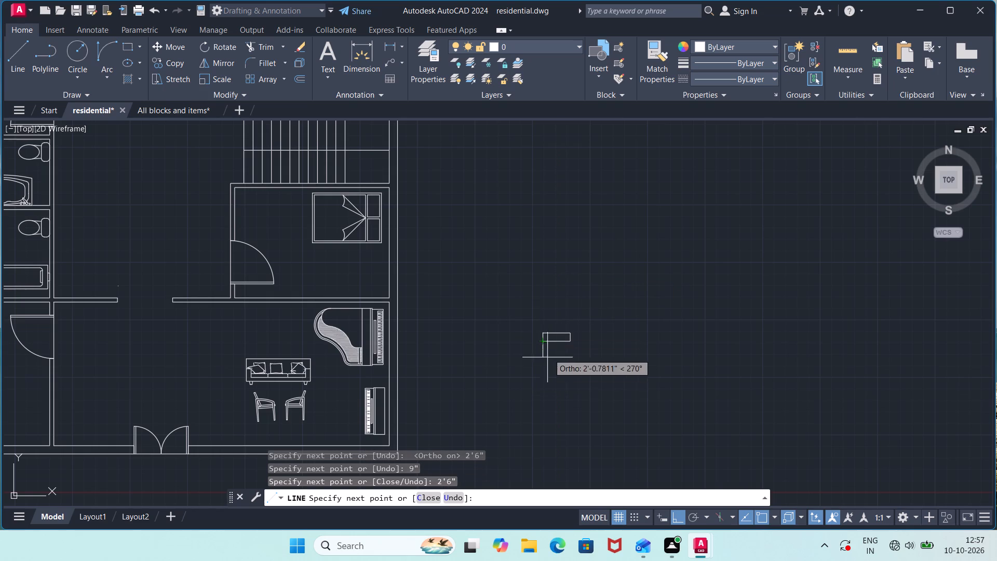
key(Escape)
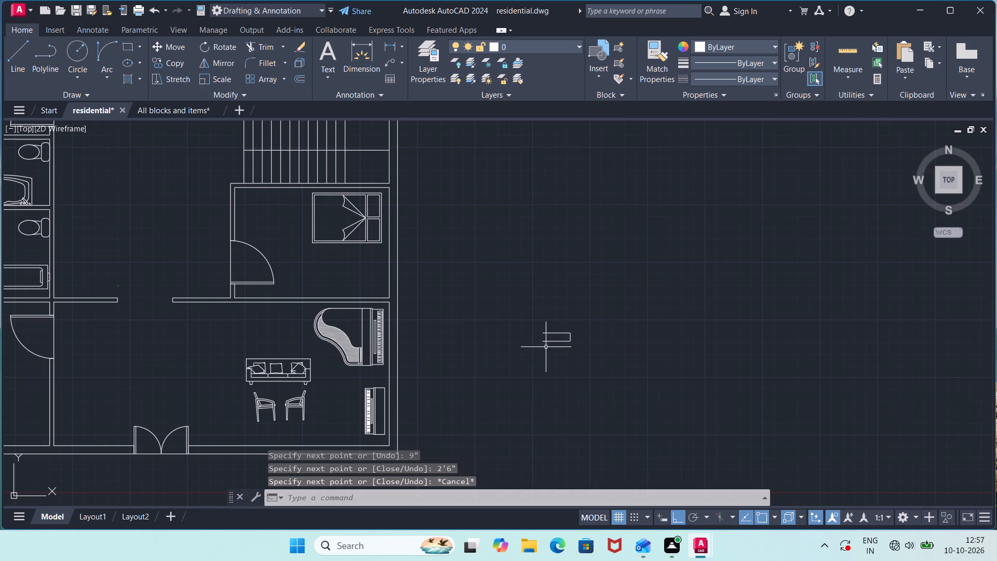
Close the open short end of the 2'6" by 9" outline with a vertical line between its endpoints.
scroll(543, 342, up, 3)
key(l)
key(Return)
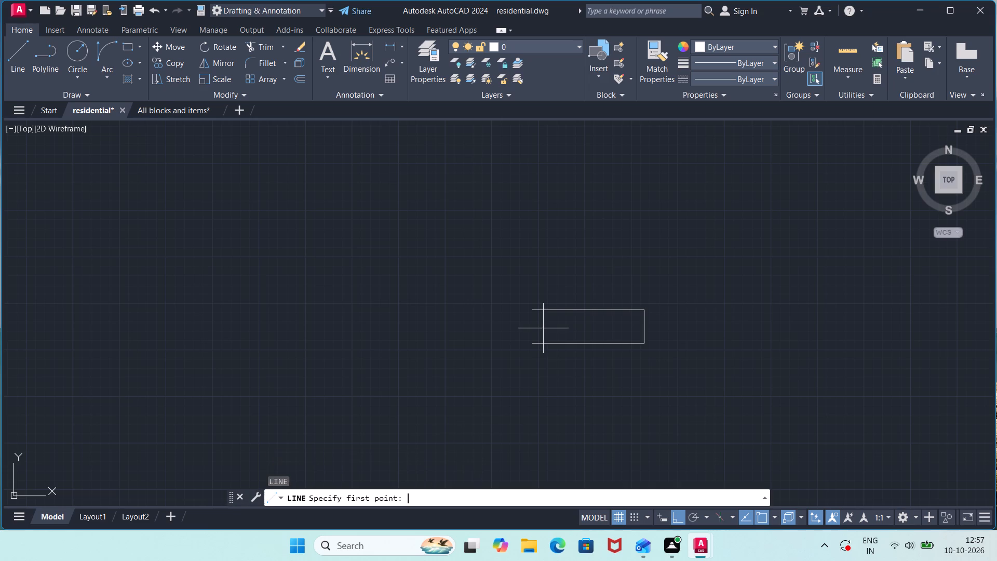
click(532, 304)
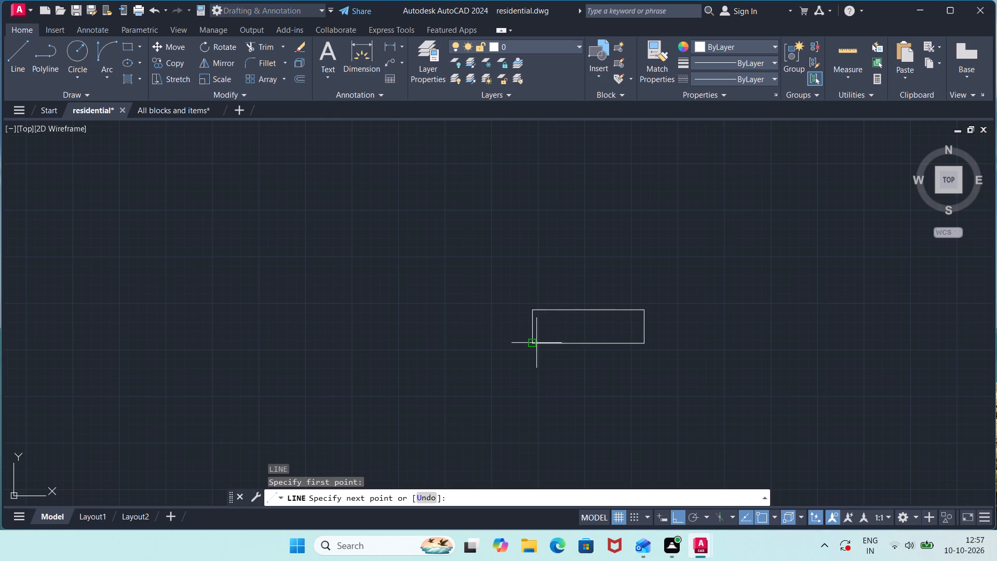
click(536, 343)
key(Escape)
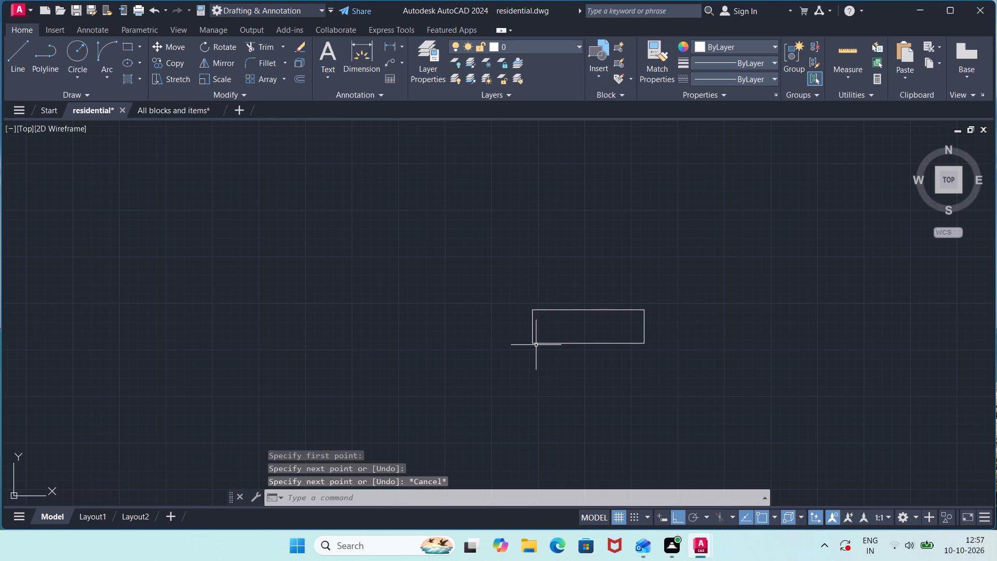
Draw a horizontal centre line through the rectangle between the midpoints of its two short sides.
key(l)
key(Return)
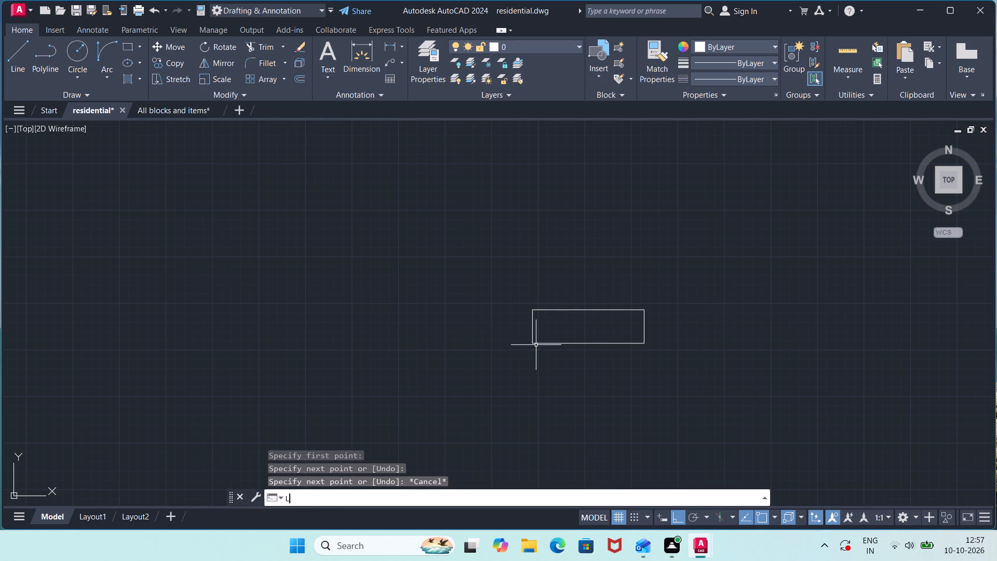
click(533, 328)
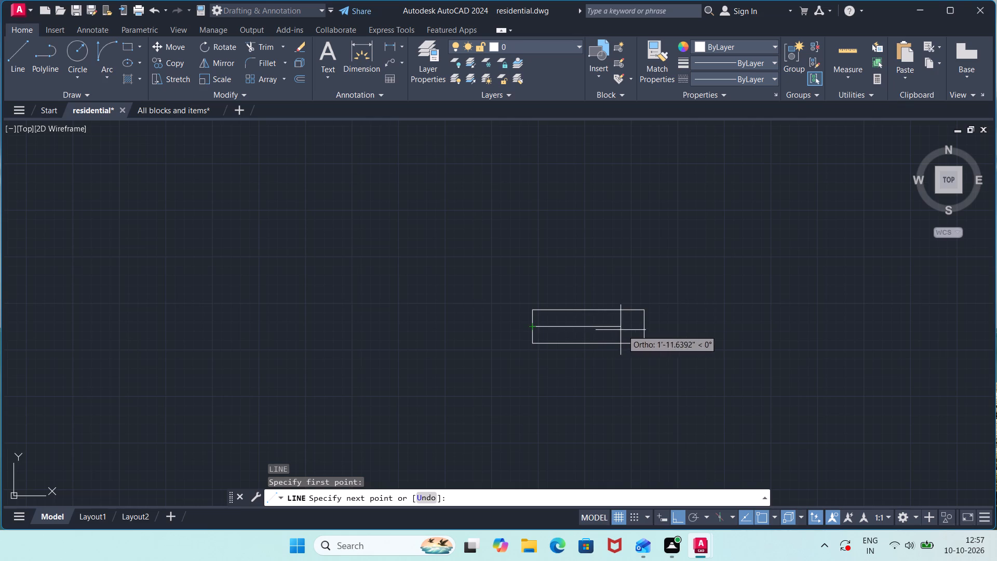
click(647, 328)
key(Escape)
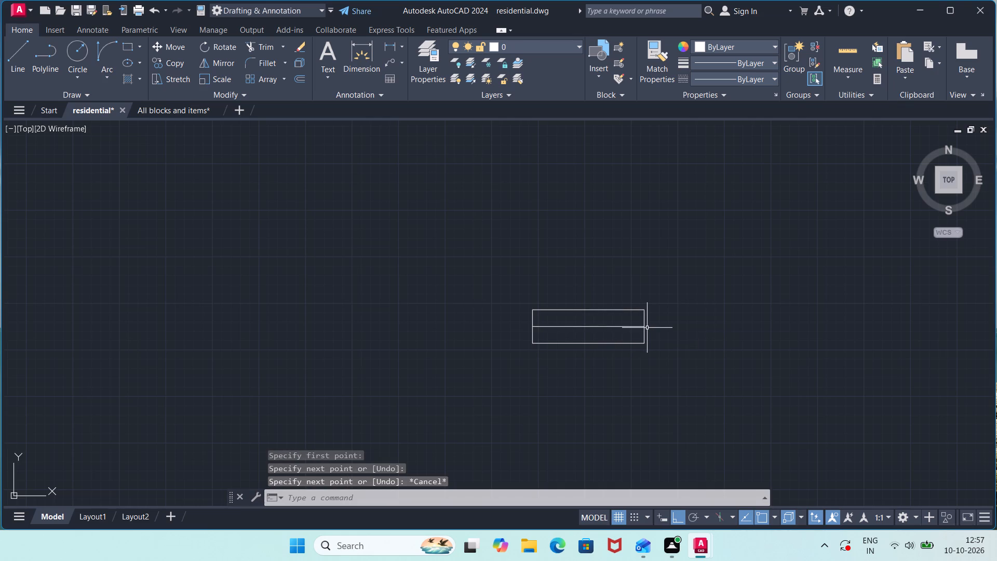
Offset the rectangle's centre line 1.5" upwards and 1.5" downwards.
text(OFF)
key(Return)
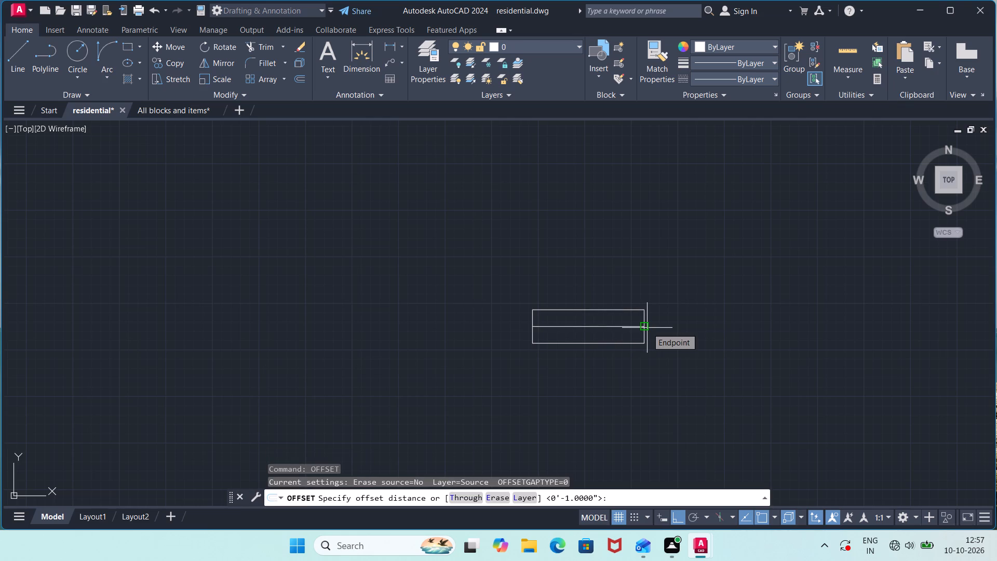
text(1.5)
key(shift+quotedbl)
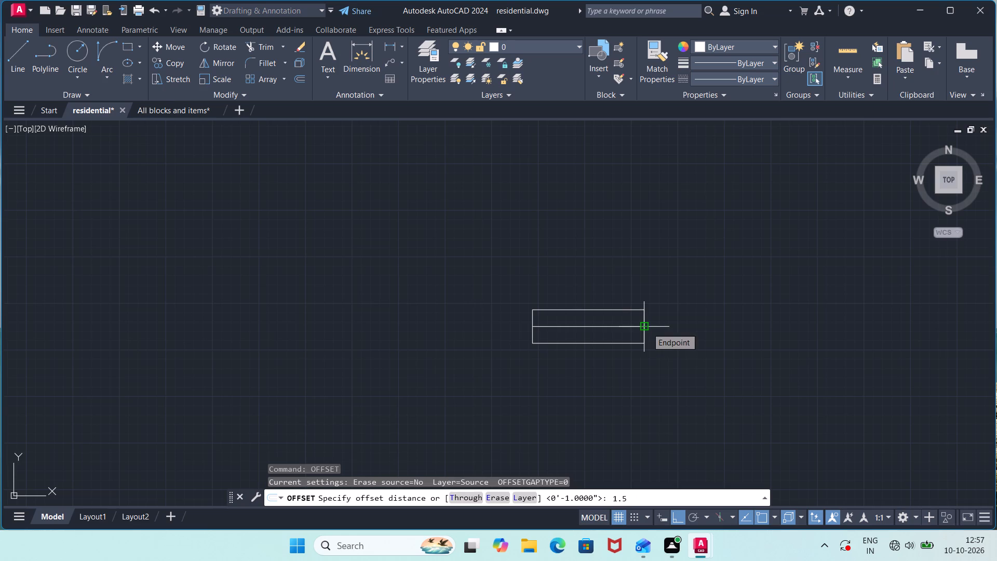
key(Return)
click(635, 327)
click(633, 320)
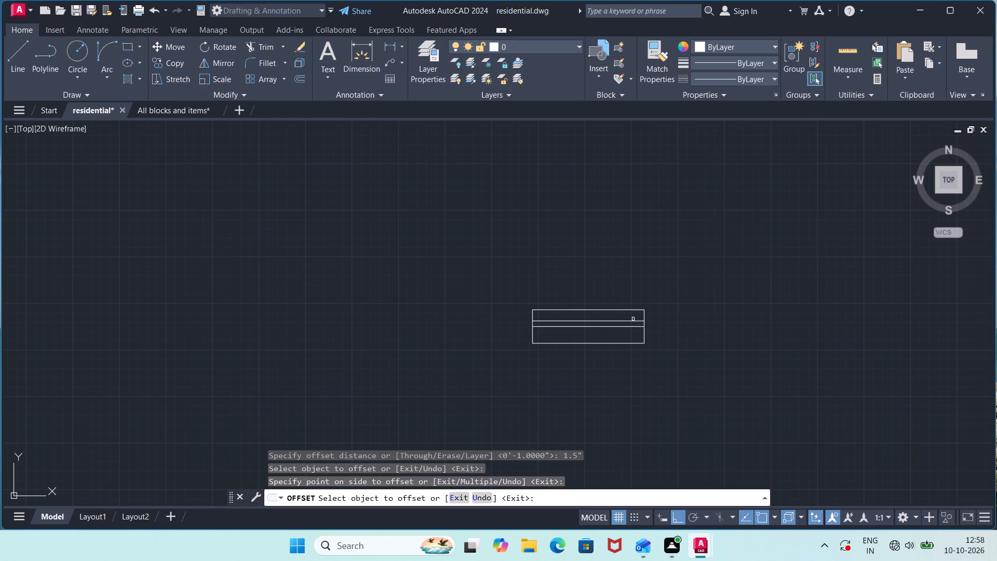
click(629, 325)
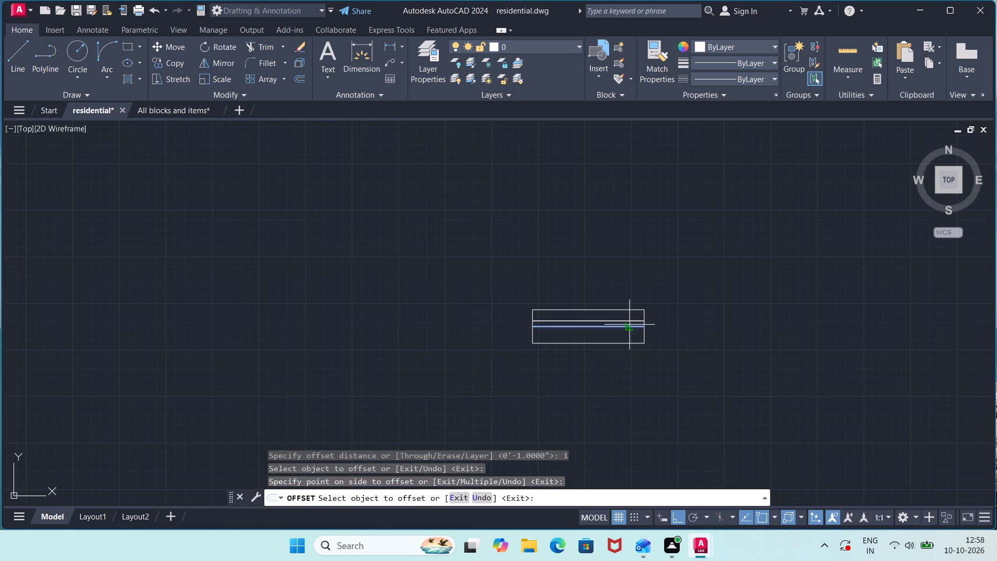
click(629, 344)
key(Escape)
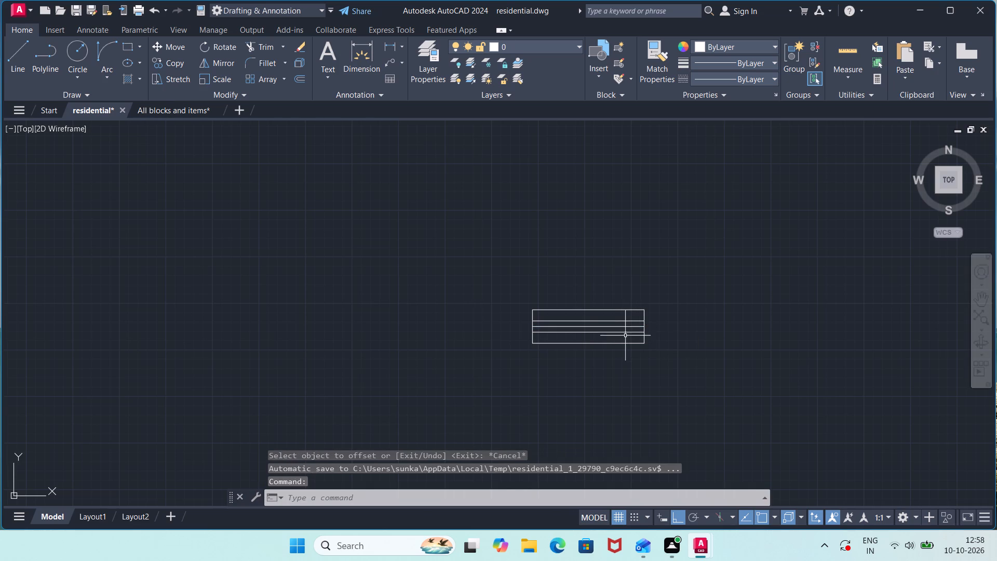
Delete the original centre line between the two offset lines.
click(623, 328)
key(Delete)
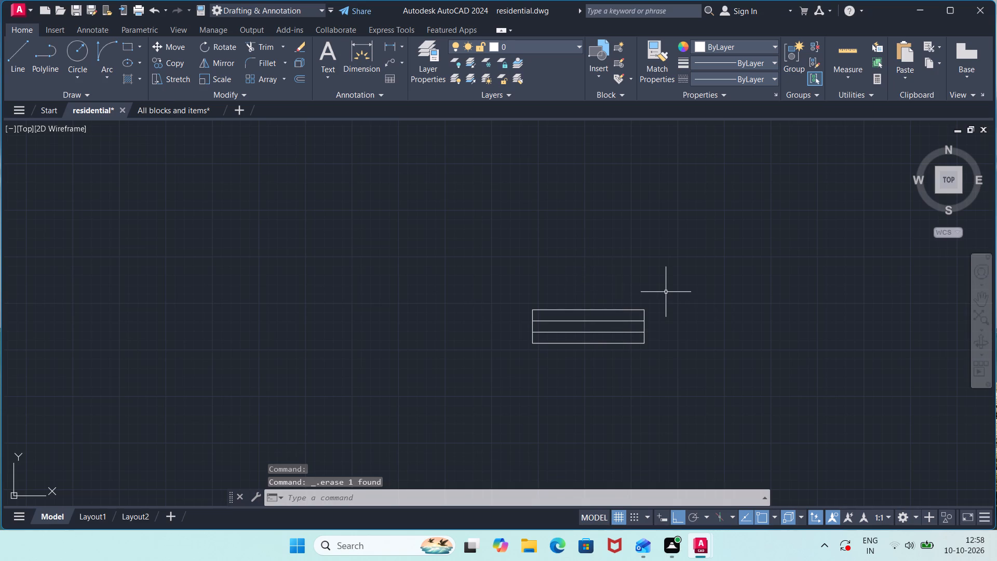
Move the whole window symbol by its lower-left corner into the outer wall above the bathroom with the bathtub, between the two wall lines.
scroll(666, 292, down, 1)
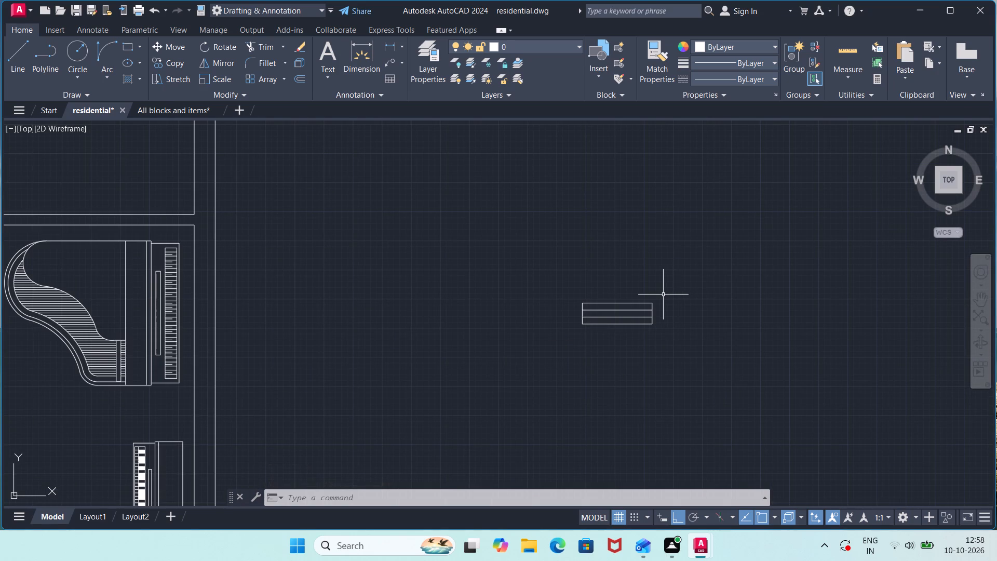
drag(680, 275, 675, 292)
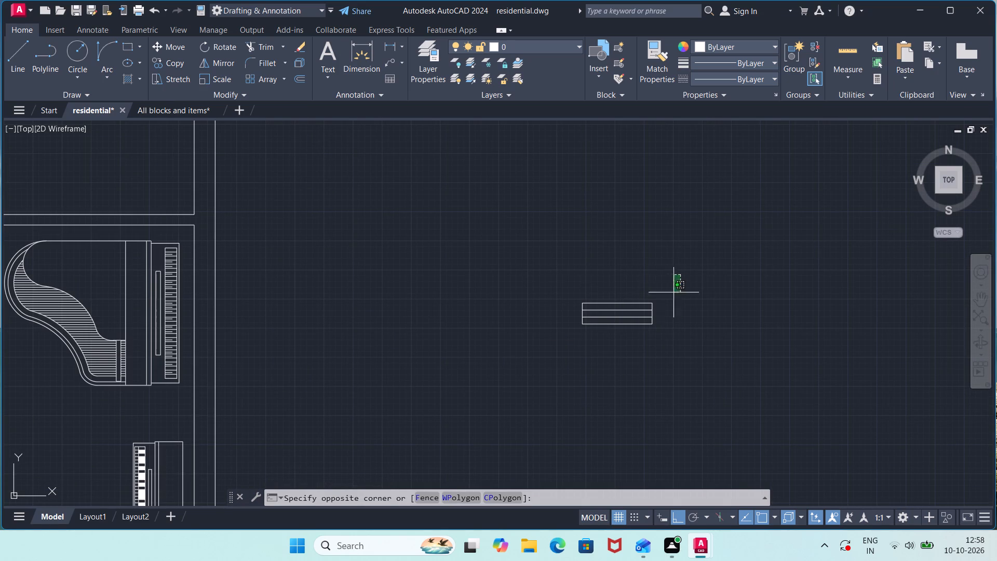
click(541, 358)
key(m)
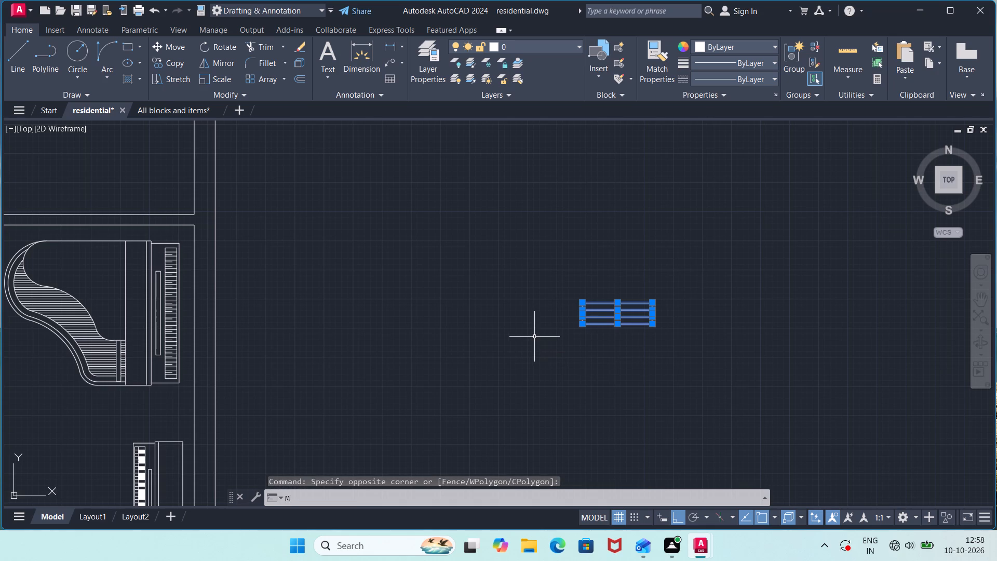
key(Return)
click(586, 327)
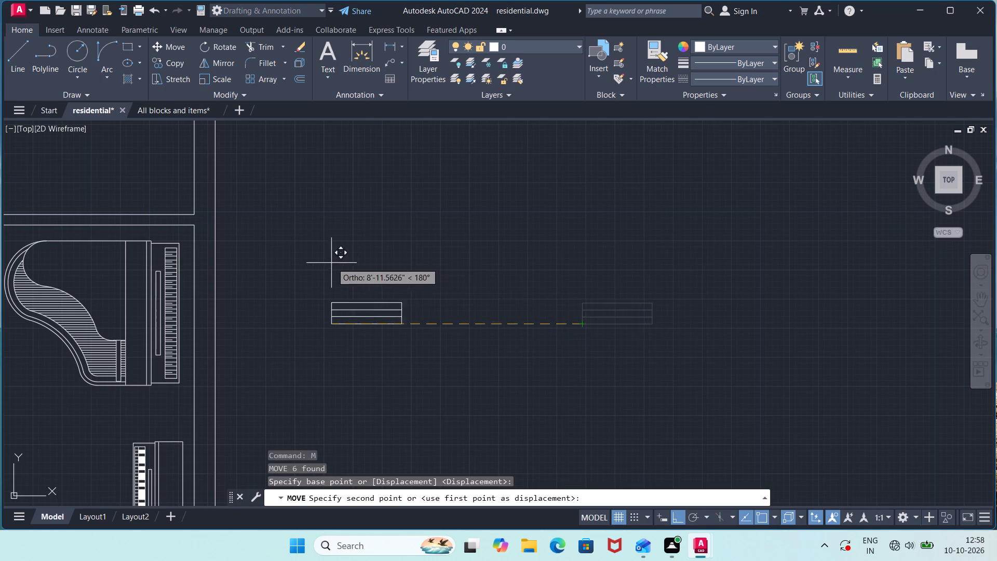
middle_drag(331, 262, 546, 540)
middle_drag(354, 187, 571, 560)
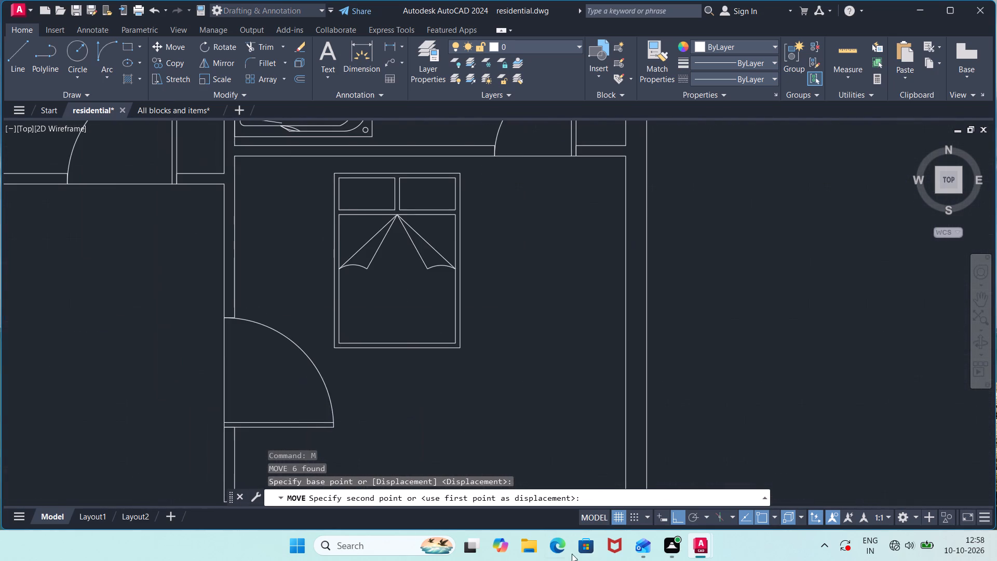
middle_drag(580, 272, 612, 560)
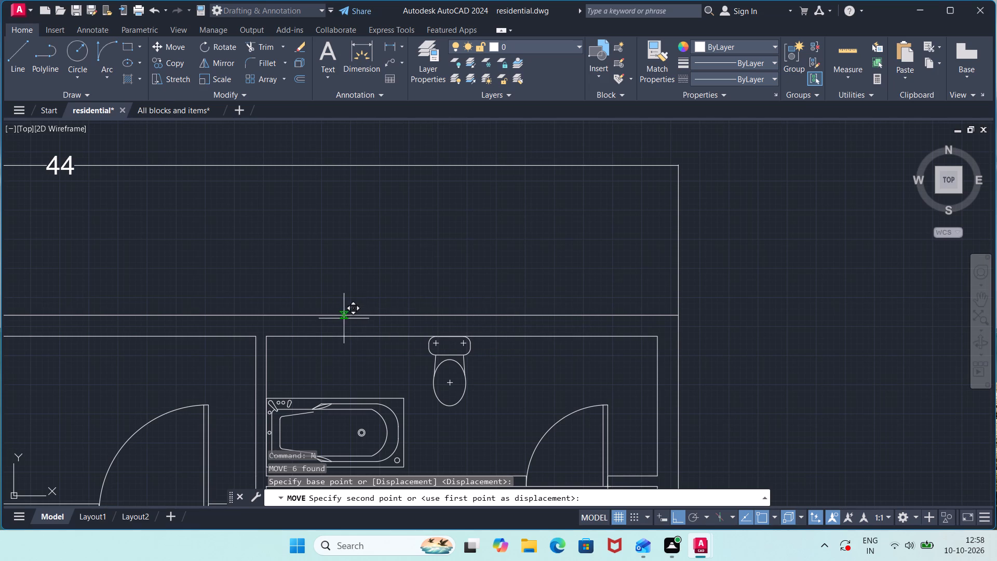
click(324, 331)
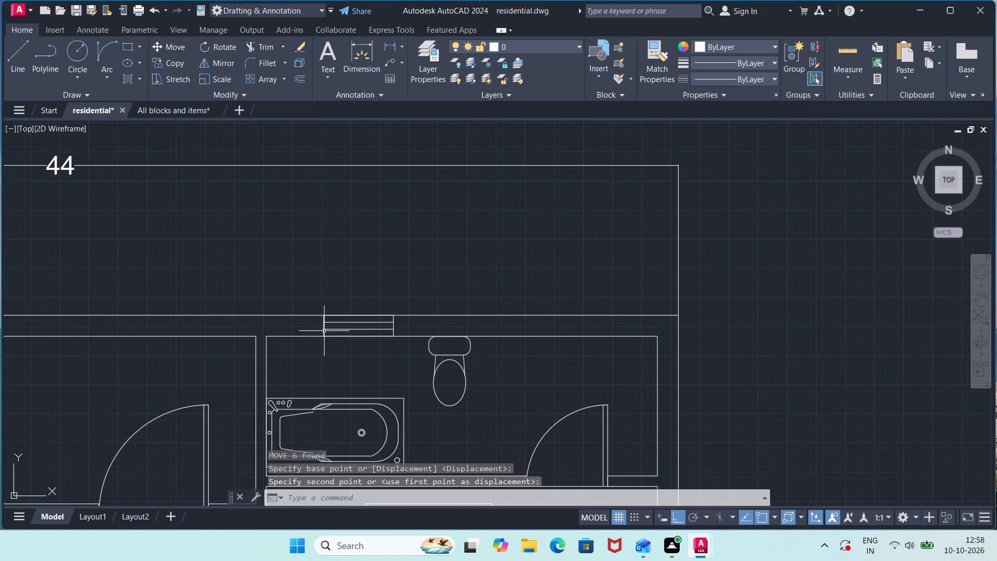
Copy the whole window symbol by its upper-left corner into the outer wall above the small room between the kitchen and bathroom.
scroll(665, 365, down, 2)
middle_drag(724, 394, 723, 335)
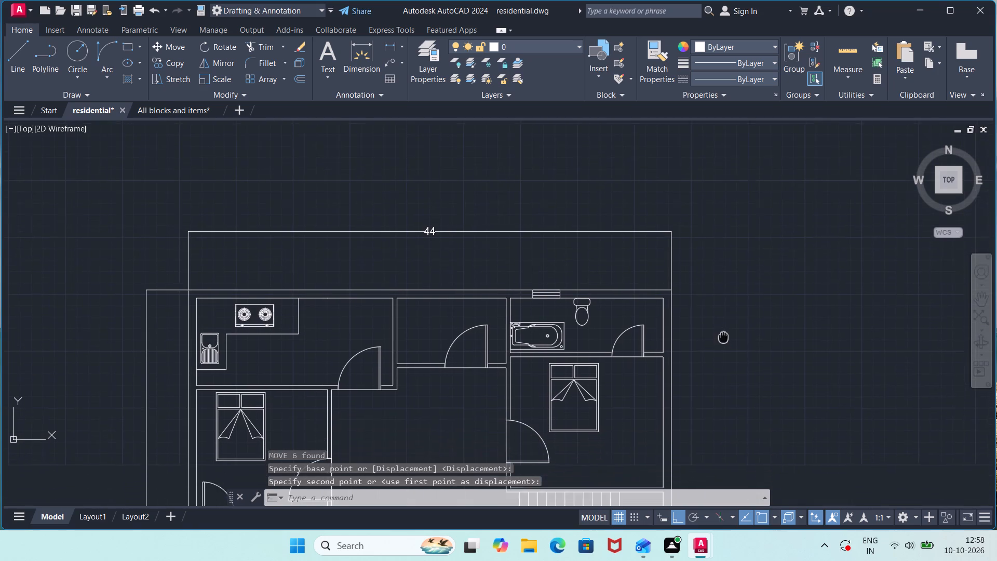
middle_drag(723, 335, 722, 332)
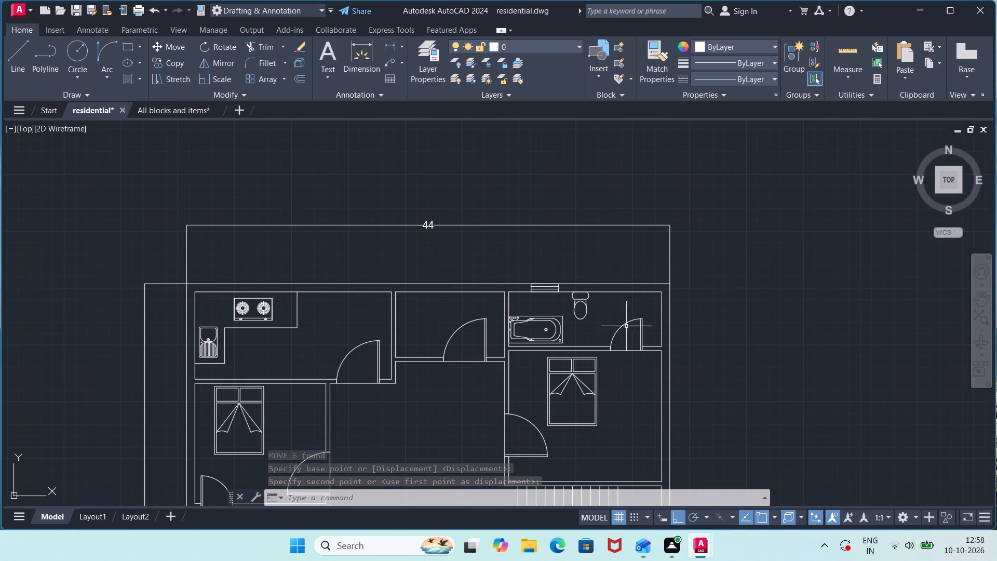
scroll(547, 277, up, 3)
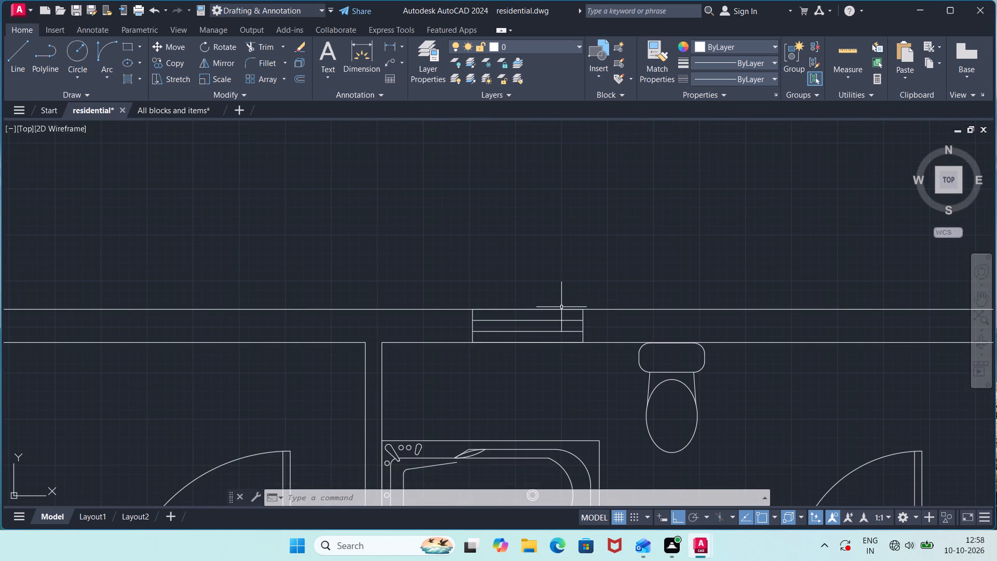
click(561, 308)
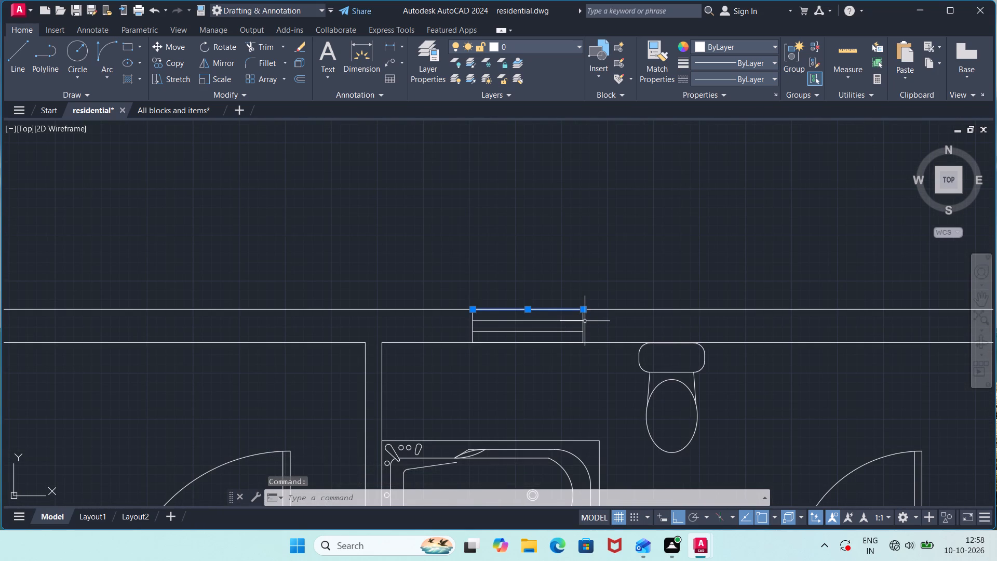
click(583, 327)
click(564, 342)
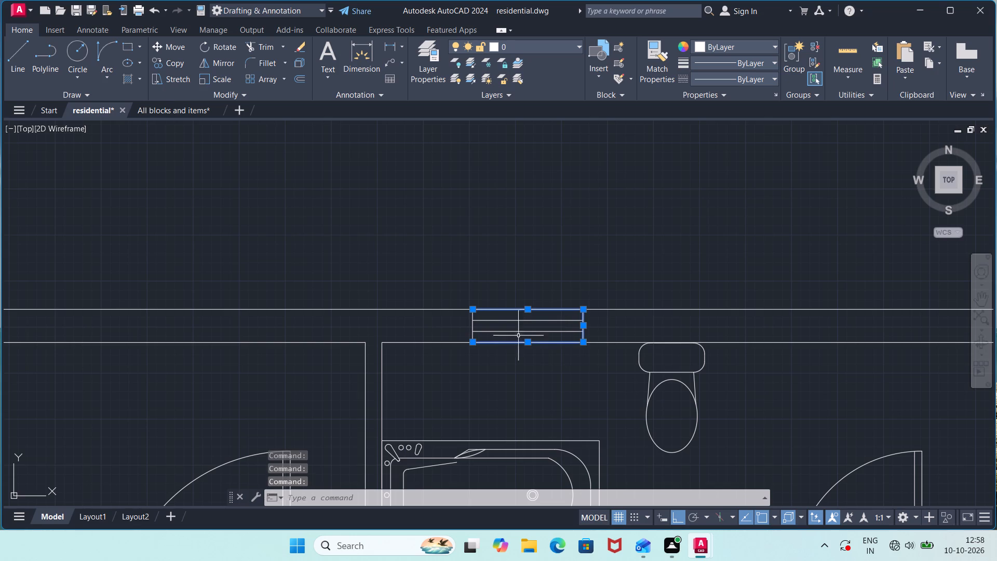
click(475, 325)
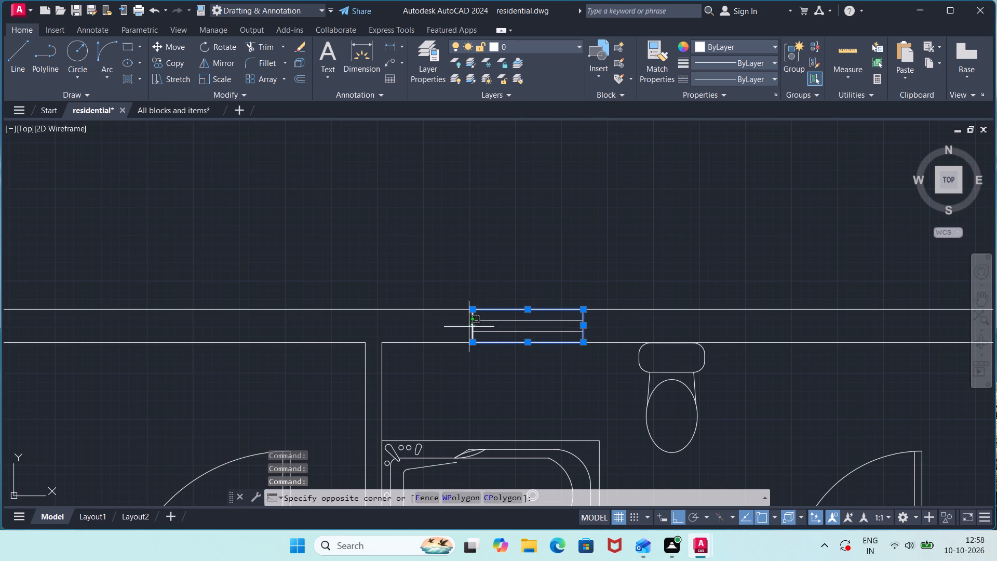
click(469, 327)
click(505, 332)
click(508, 321)
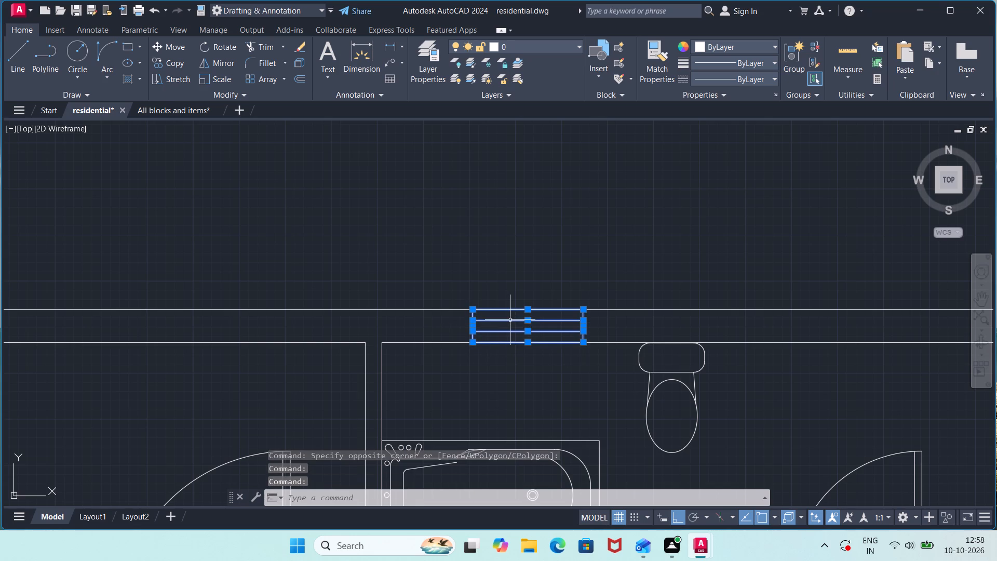
text(CO)
key(Return)
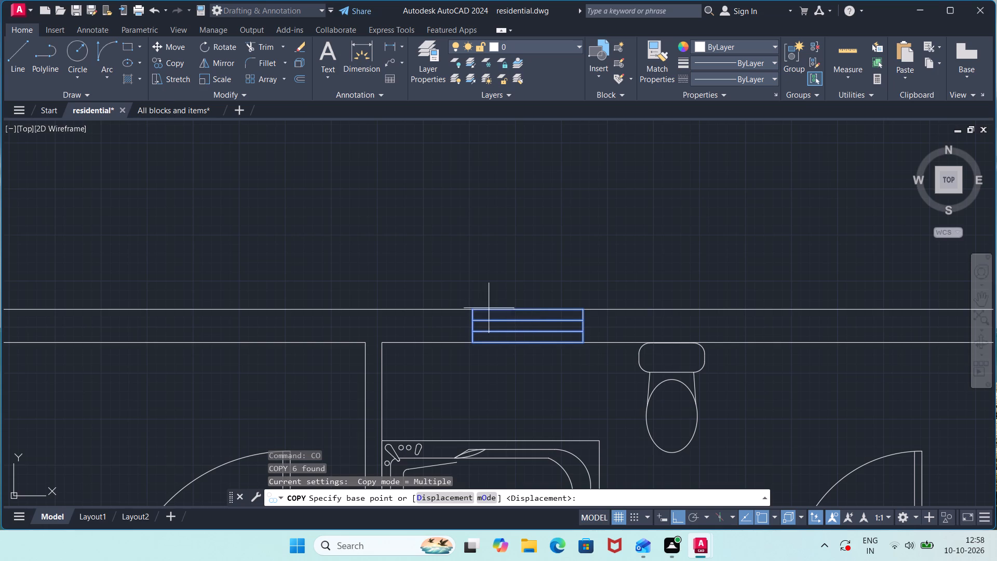
click(472, 314)
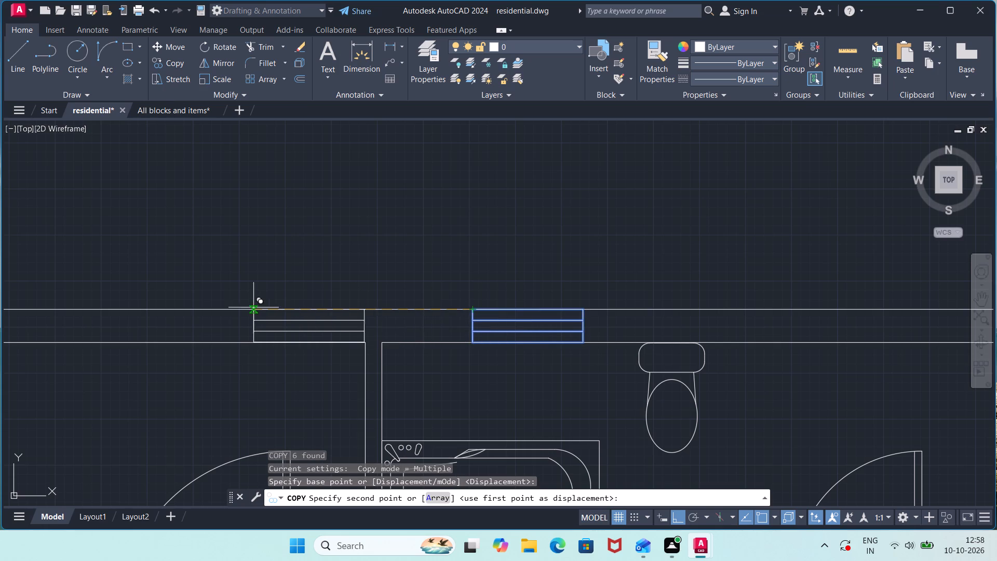
middle_drag(191, 310, 545, 356)
click(450, 360)
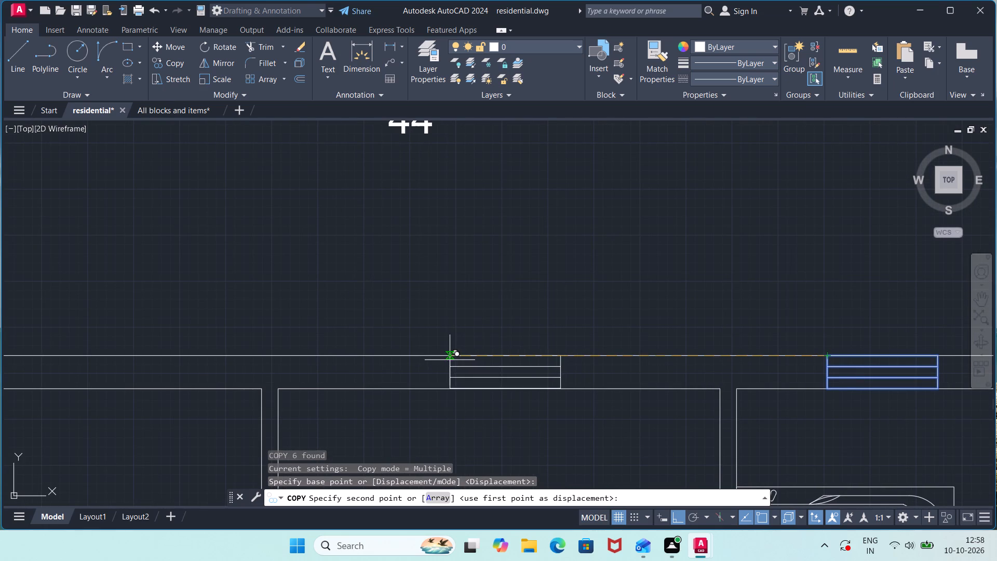
scroll(661, 370, down, 2)
middle_drag(585, 417, 579, 314)
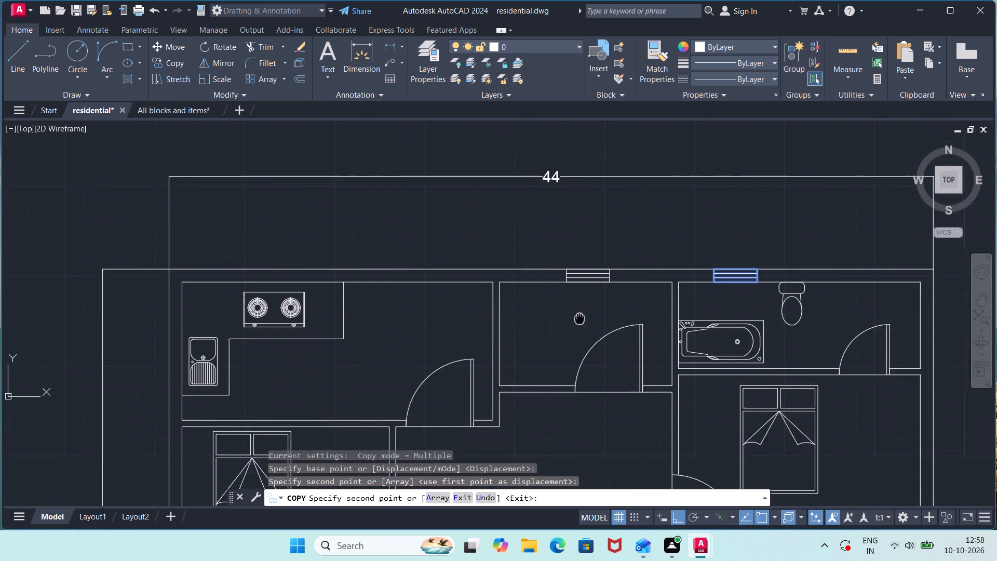
middle_drag(579, 314, 551, 148)
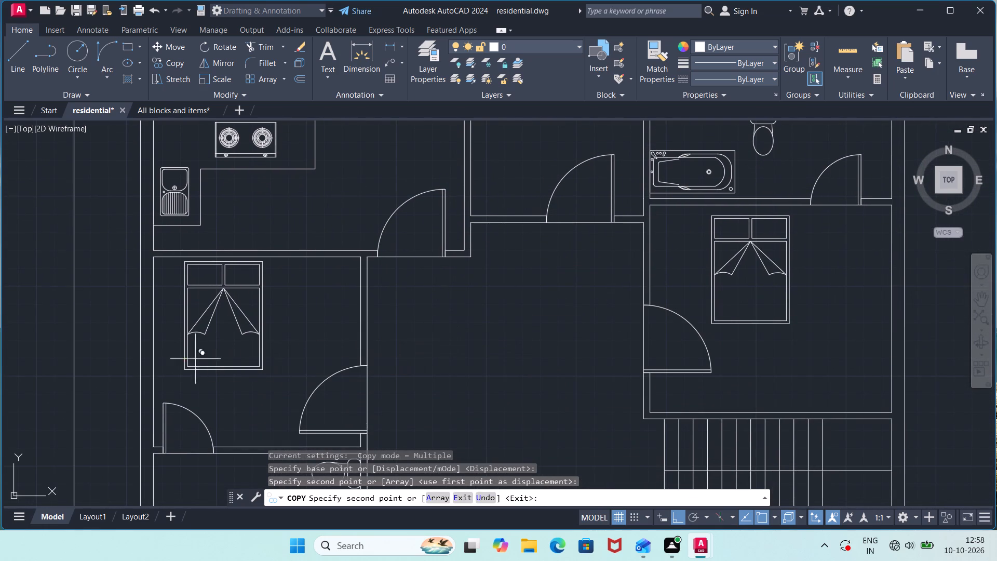
key(Escape)
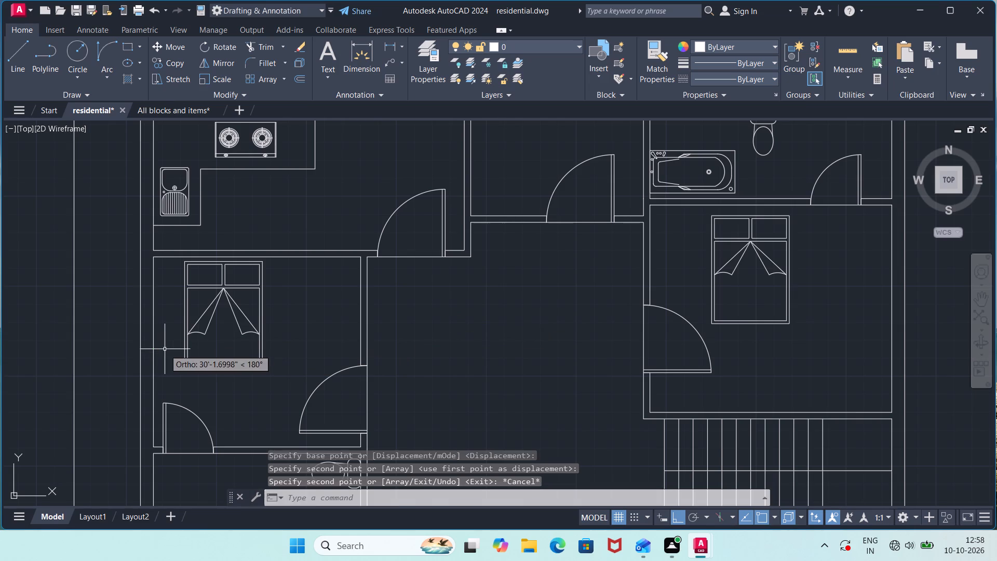
Draw a vertical window rectangle 2'6" high and 9" wide from lines in the empty space east of the plan.
scroll(580, 352, down, 2)
middle_drag(836, 343, 532, 256)
key(l)
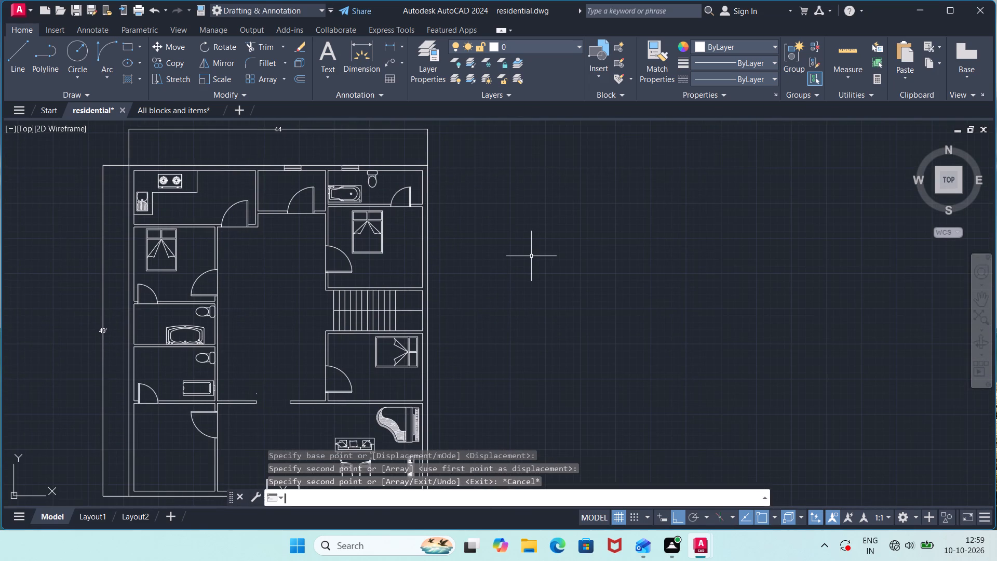
key(Return)
click(538, 324)
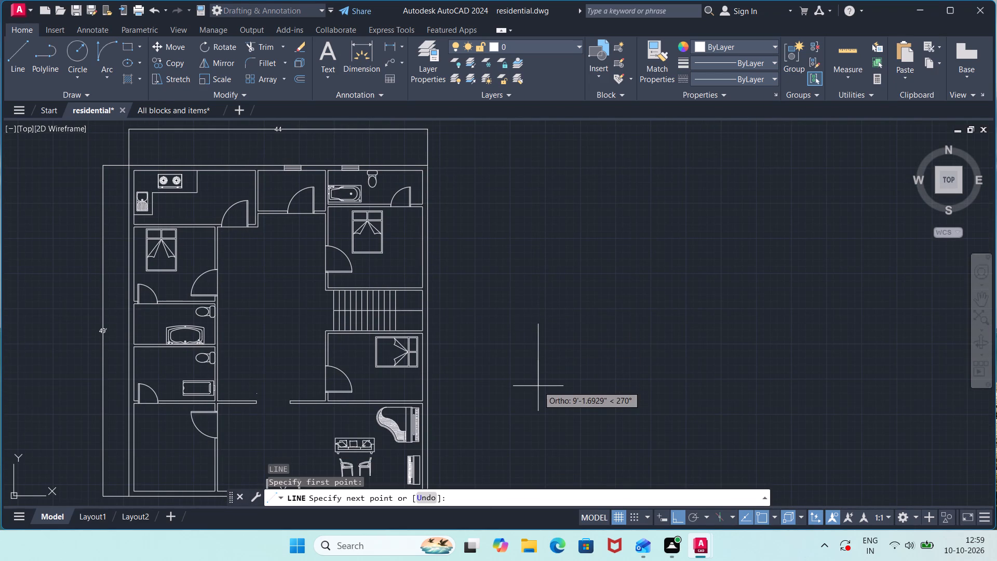
text(2'6")
key(Return)
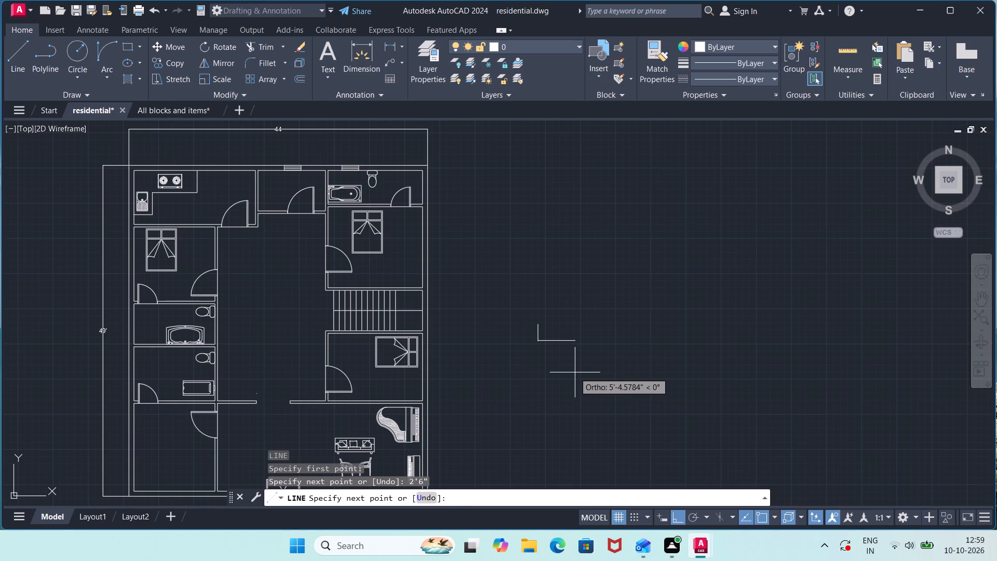
text(9")
key(Return)
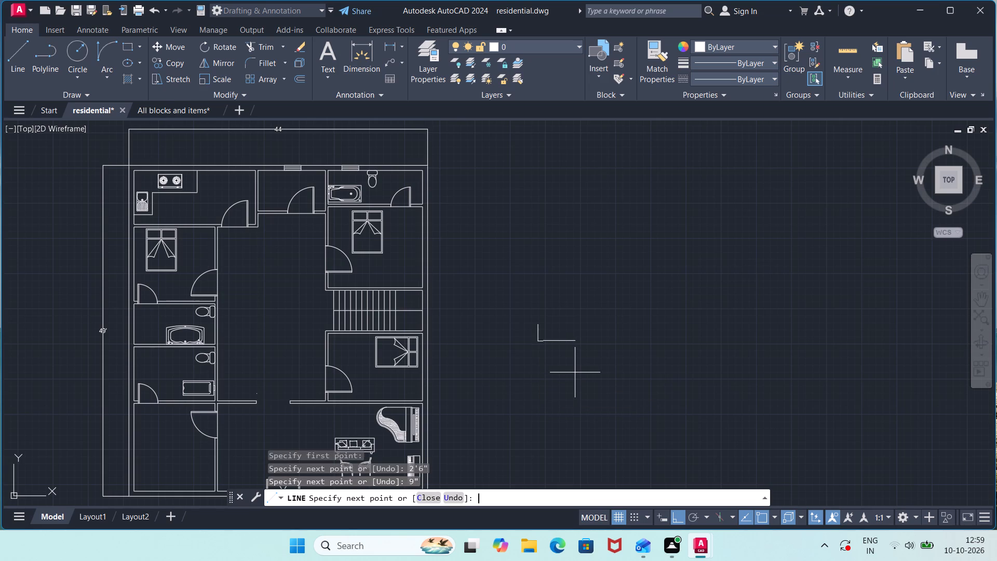
text(2'6")
key(Return)
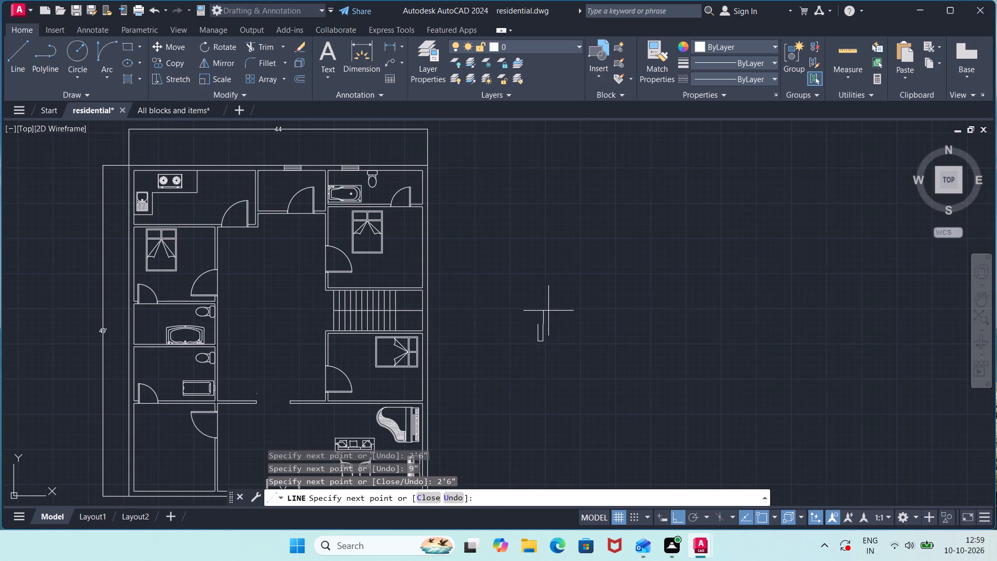
scroll(536, 323, up, 3)
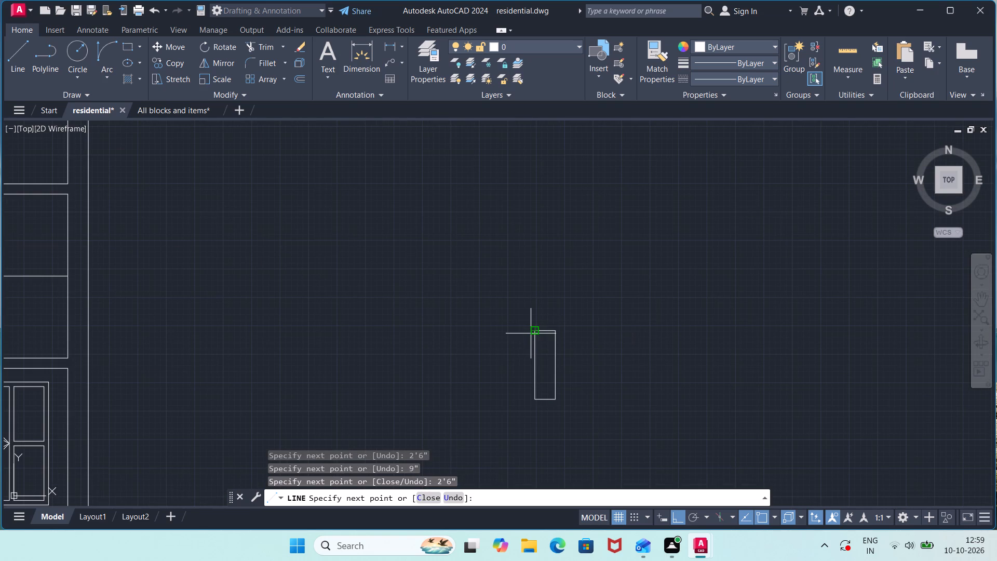
click(531, 333)
key(Escape)
Draw a vertical centre line through the new rectangle between the midpoints of its two short sides.
scroll(551, 331, up, 3)
middle_drag(522, 392, 523, 228)
key(l)
key(Return)
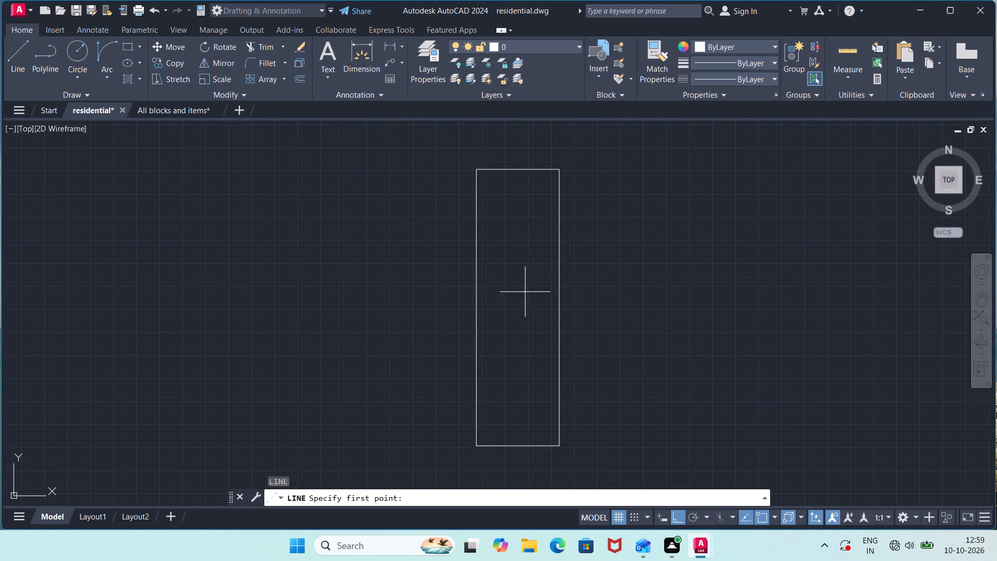
click(518, 446)
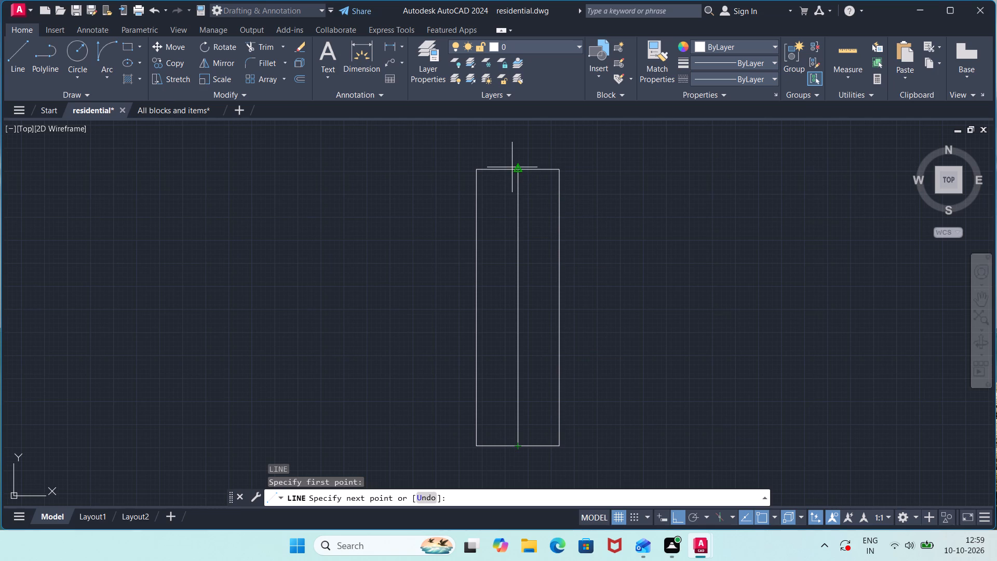
click(518, 170)
key(Escape)
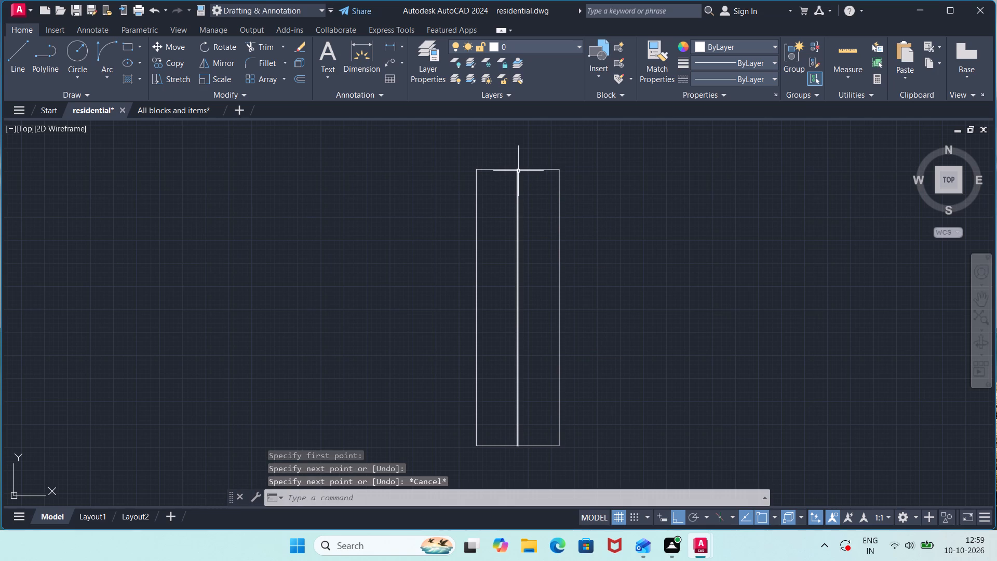
Offset the vertical centre line 1.5" to each side.
key(o)
text(FF)
key(Return)
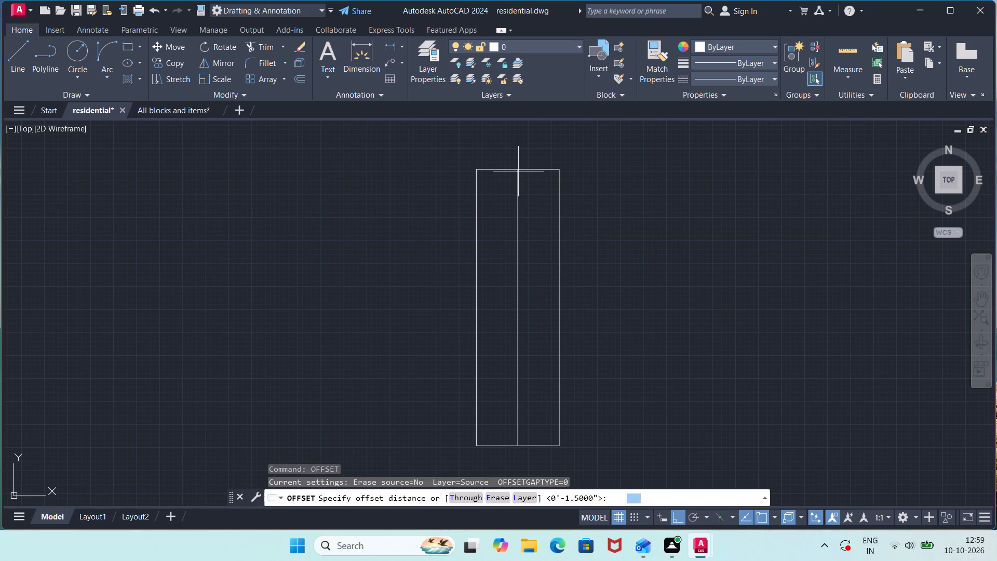
text(1.5)
key(shift+quotedbl)
key(Return)
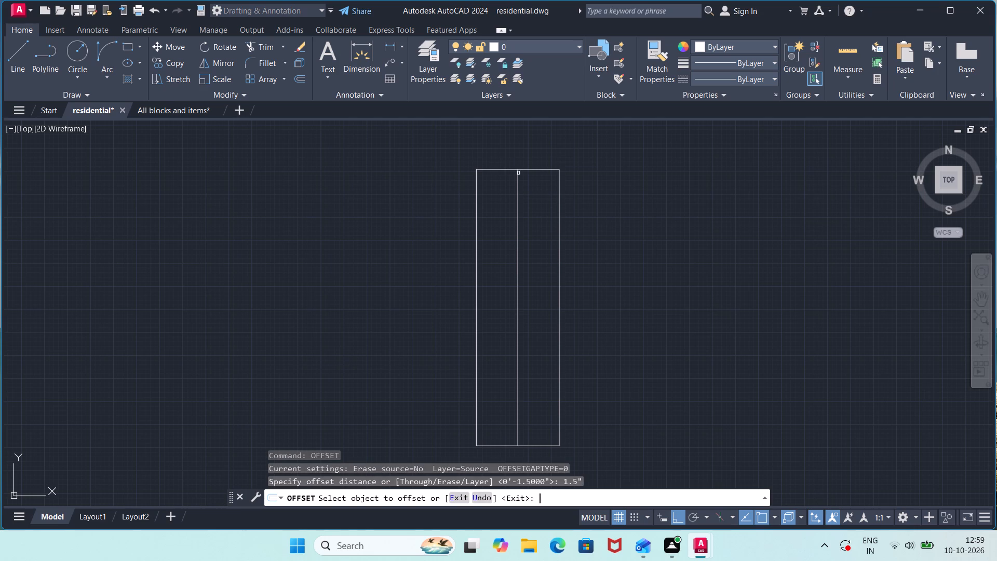
click(518, 235)
click(507, 243)
click(519, 254)
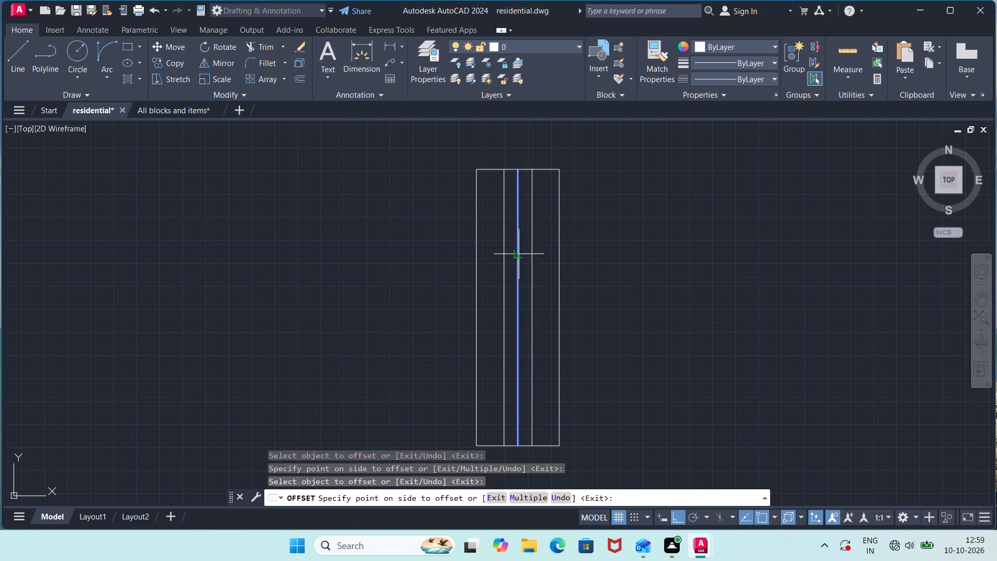
click(532, 256)
key(Escape)
Delete the original vertical centre line between the two offset lines.
drag(522, 265, 515, 271)
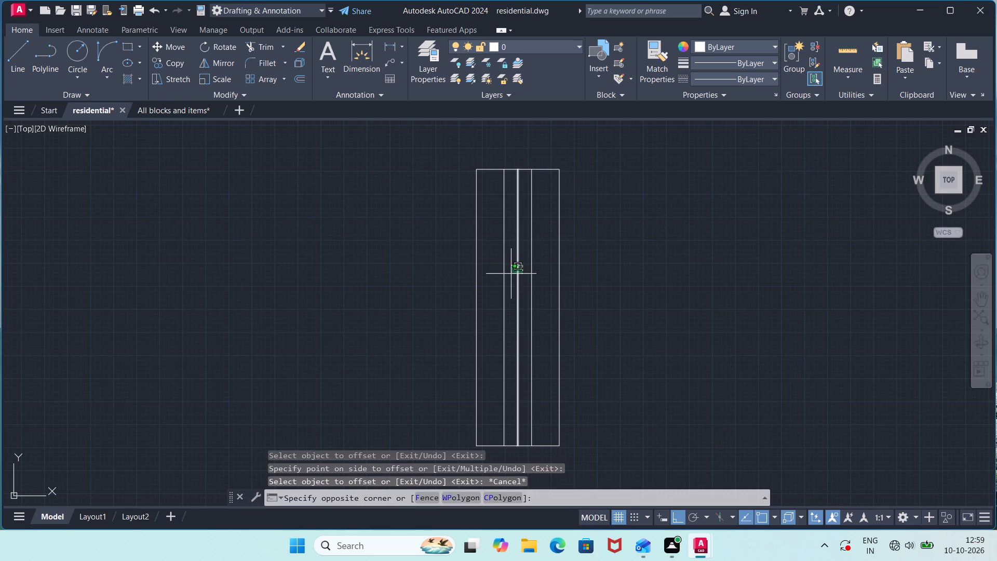
click(511, 274)
key(Delete)
Copy the vertical window symbol by its lower-left corner into the west outer wall beside the lower bathroom, above its door.
scroll(538, 273, down, 2)
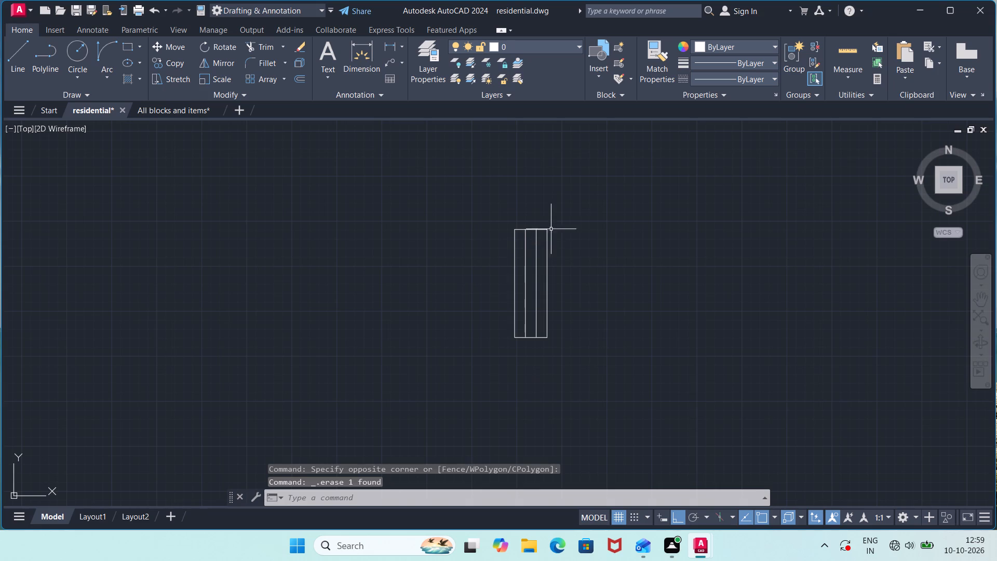
drag(551, 206, 552, 225)
click(495, 357)
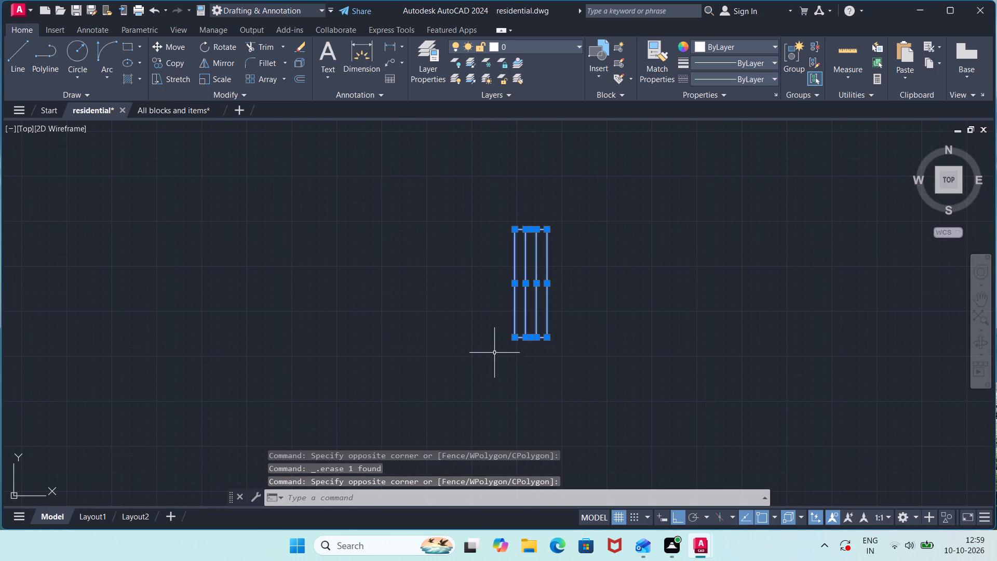
text(CO)
key(Return)
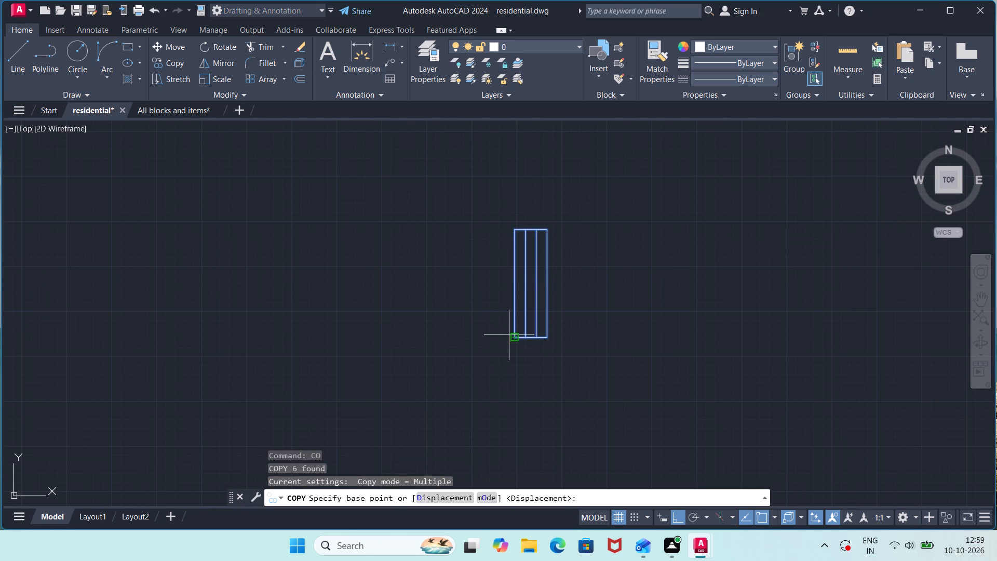
click(516, 340)
middle_drag(295, 382, 902, 293)
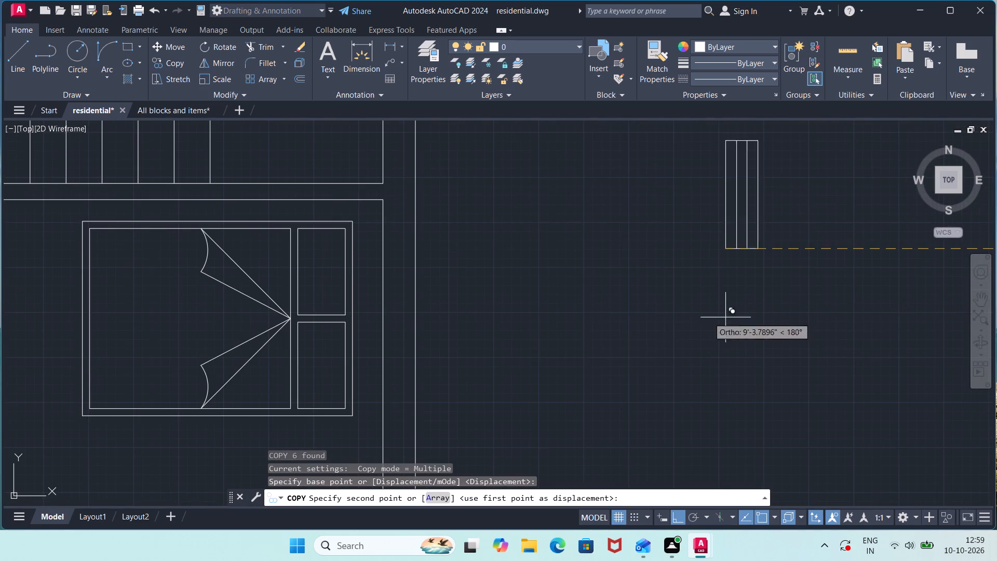
middle_drag(500, 339, 996, 251)
middle_drag(640, 323, 793, 229)
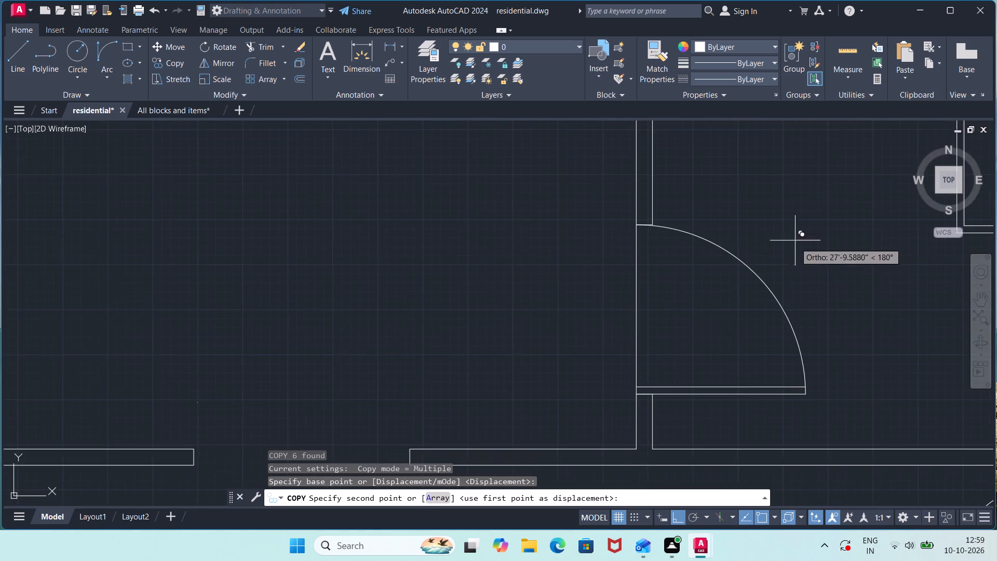
scroll(797, 269, down, 2)
middle_drag(587, 300, 802, 297)
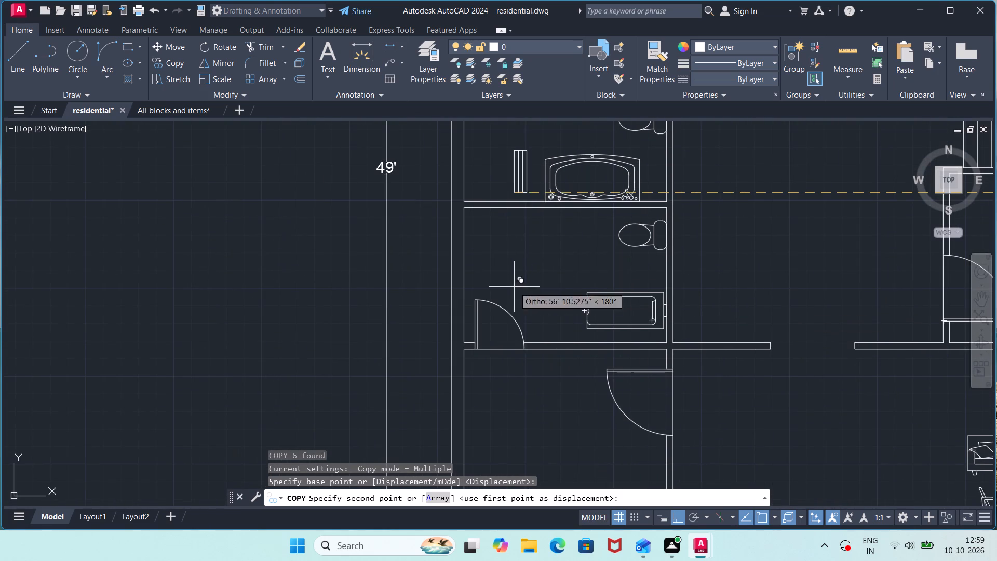
scroll(463, 287, up, 2)
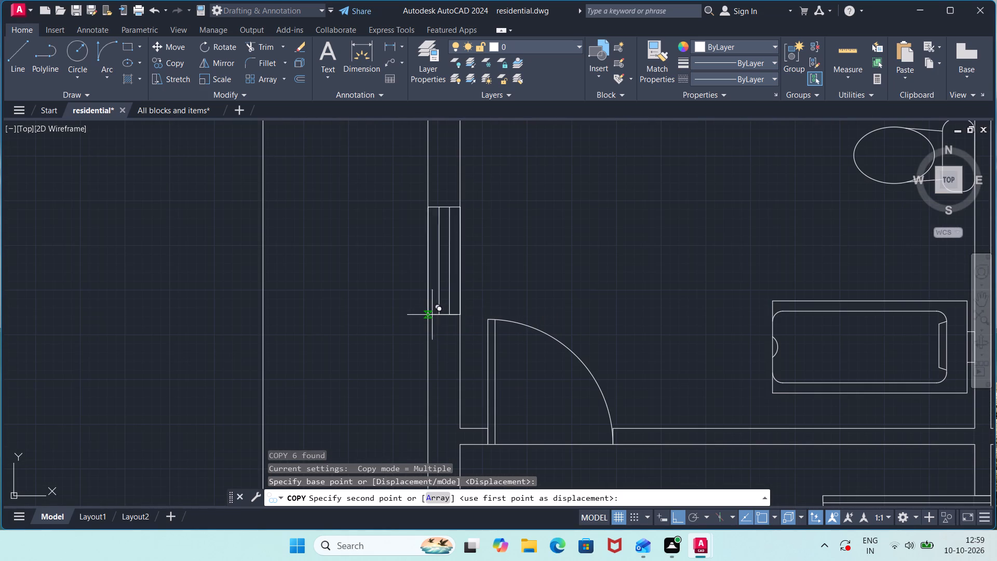
click(429, 286)
Place another copy of the vertical window symbol in the west outer wall beside the upper west bathroom with the oval-basin bathtub.
middle_drag(562, 235, 576, 452)
scroll(591, 383, down, 2)
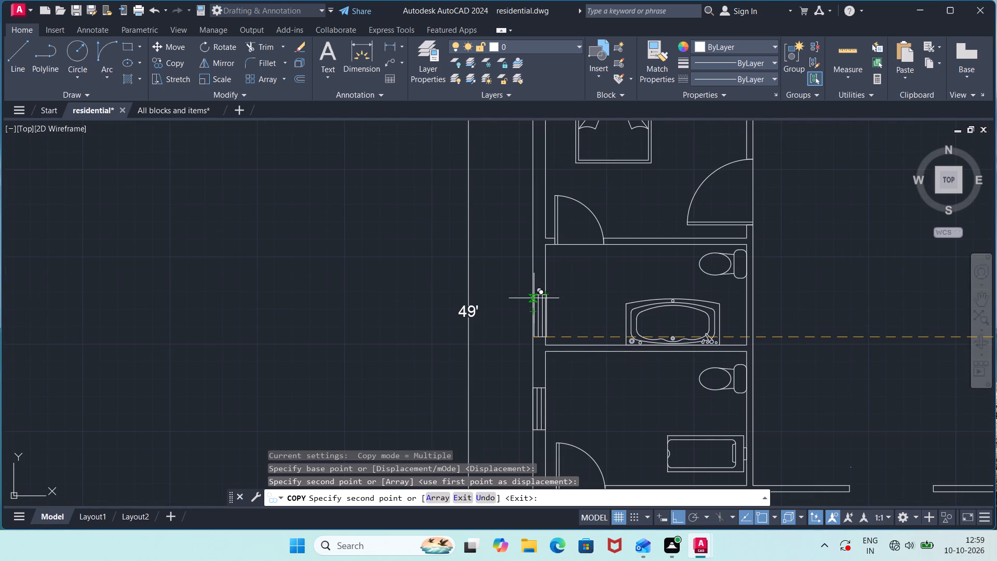
click(533, 302)
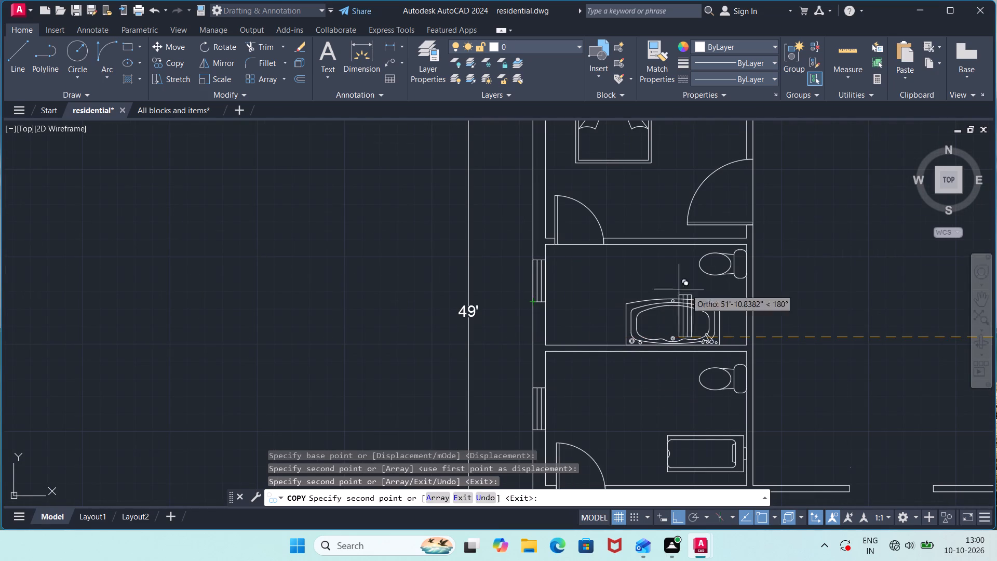
Delete the leftover vertical window symbol from the empty area east of the floor plan.
key(Escape)
scroll(795, 301, down, 1)
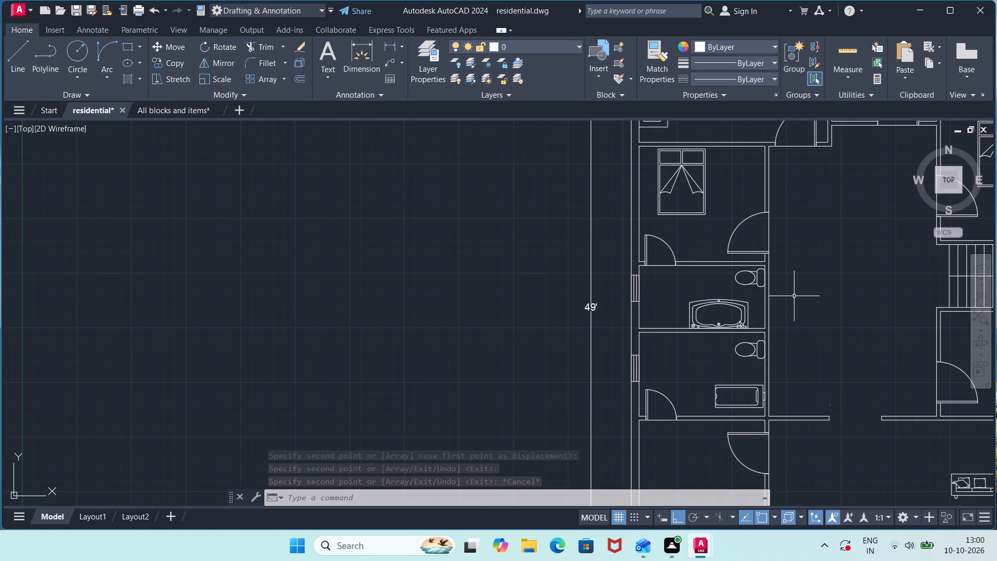
click(794, 296)
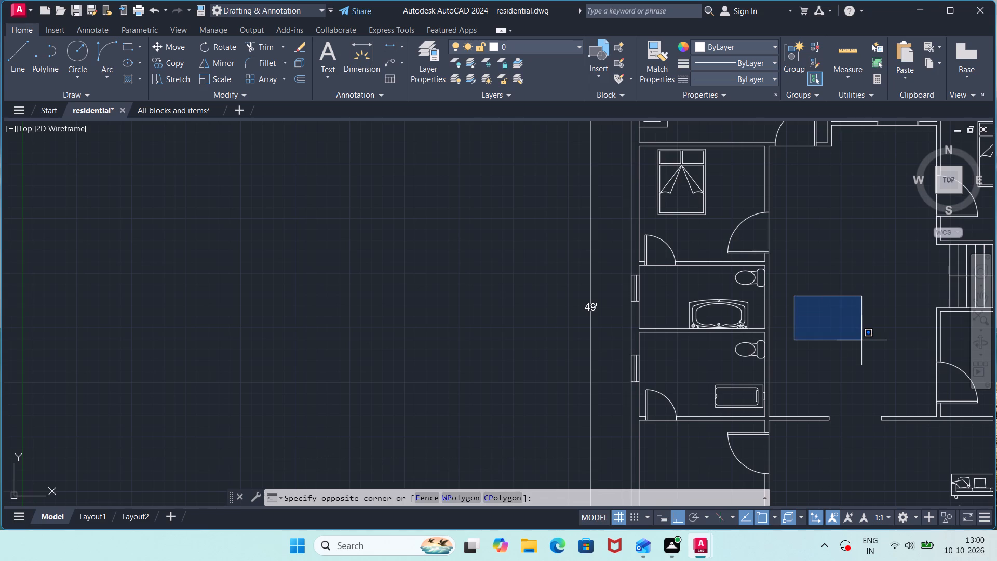
key(Escape)
scroll(877, 331, down, 1)
middle_drag(877, 331, 405, 300)
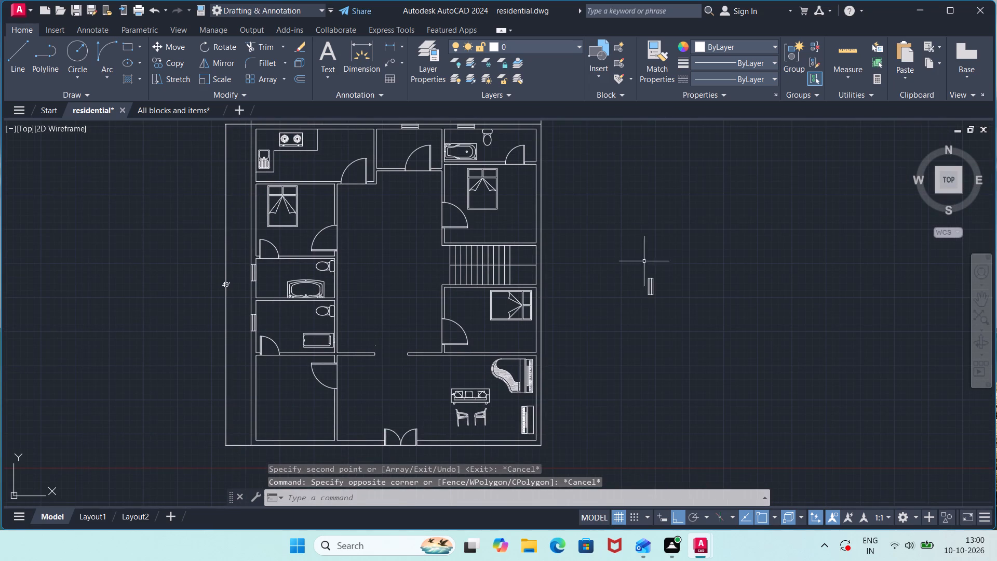
drag(679, 263, 670, 279)
click(615, 328)
key(Delete)
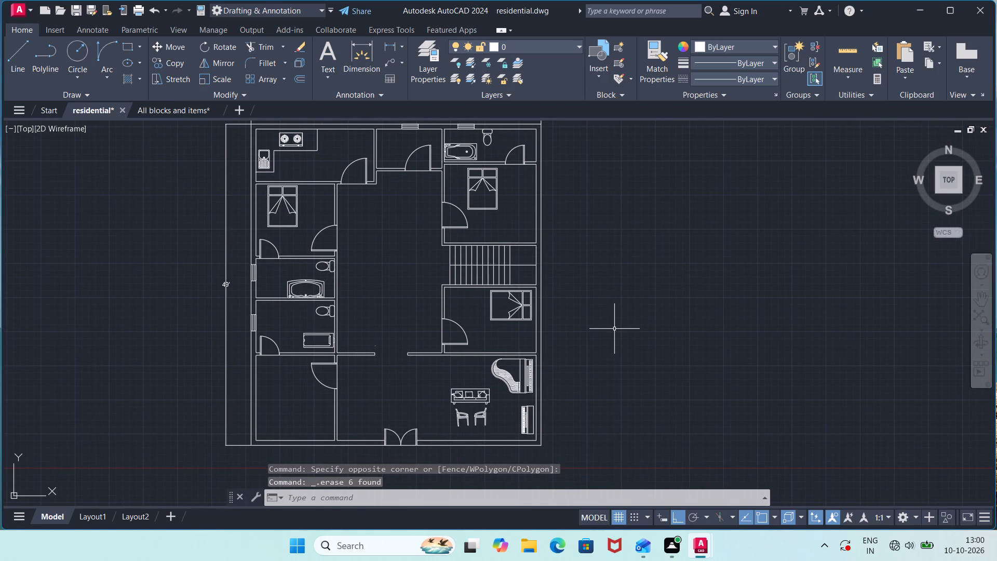
Draw a horizontal window outline of lines, 2'11" long by 9" high, in the empty area east of the plan.
key(l)
key(Return)
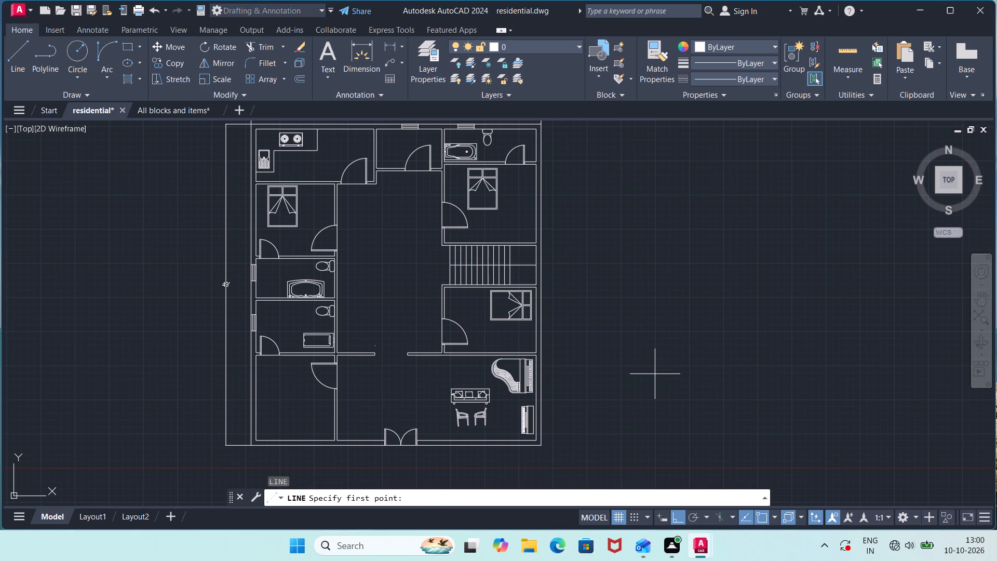
click(653, 374)
text(2'11")
key(Return)
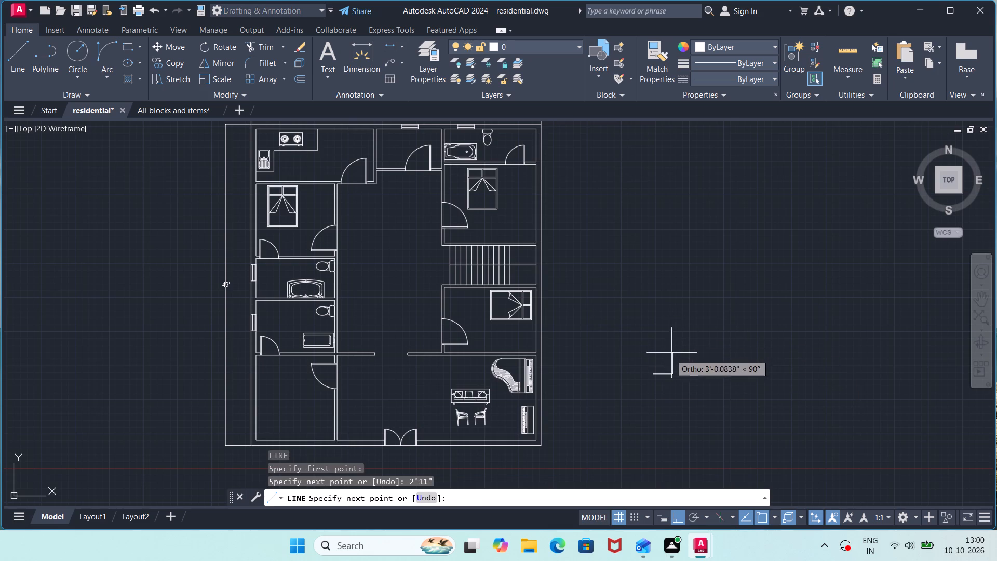
scroll(668, 364, up, 4)
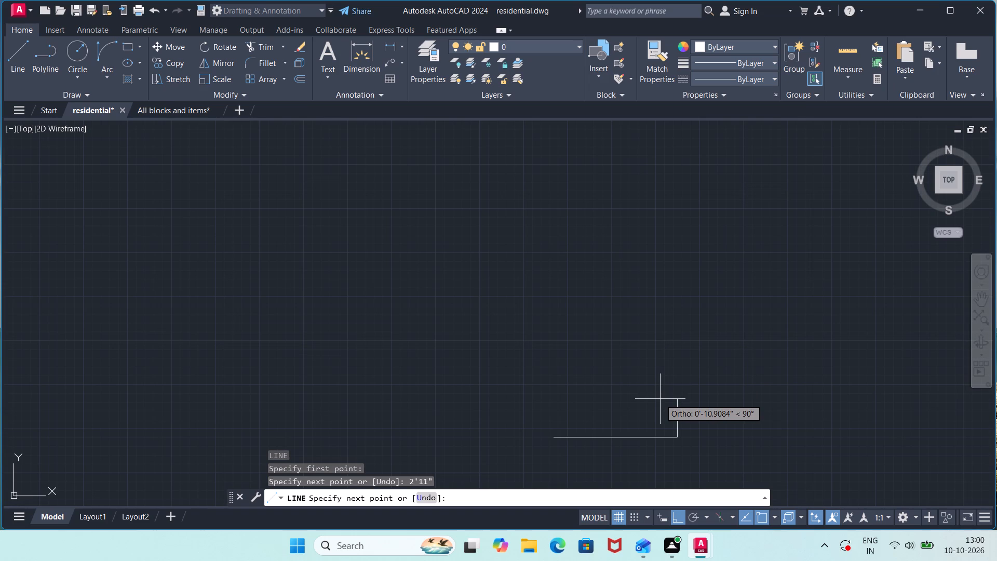
key(9)
key(shift+quotedbl)
key(Return)
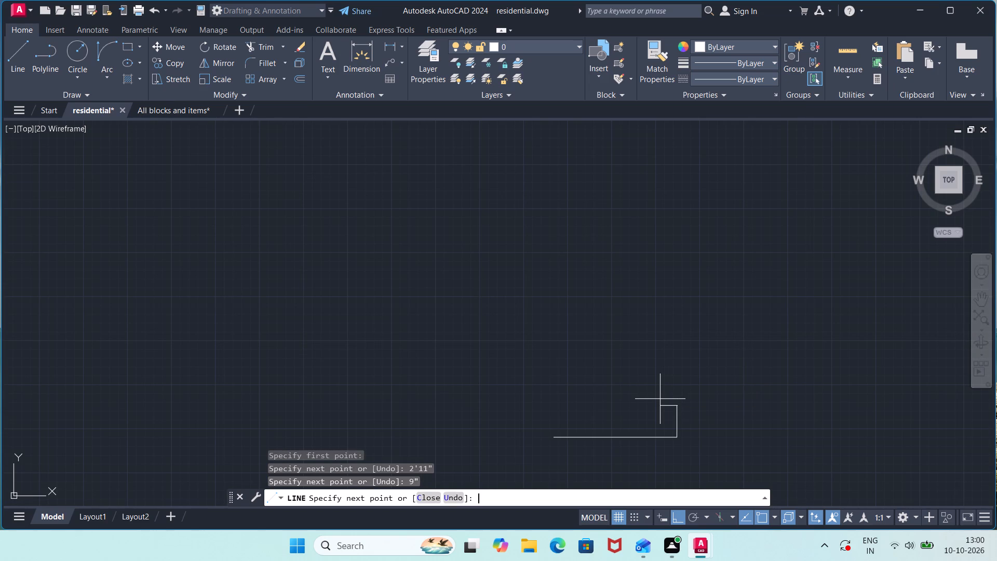
text(2'11")
key(Return)
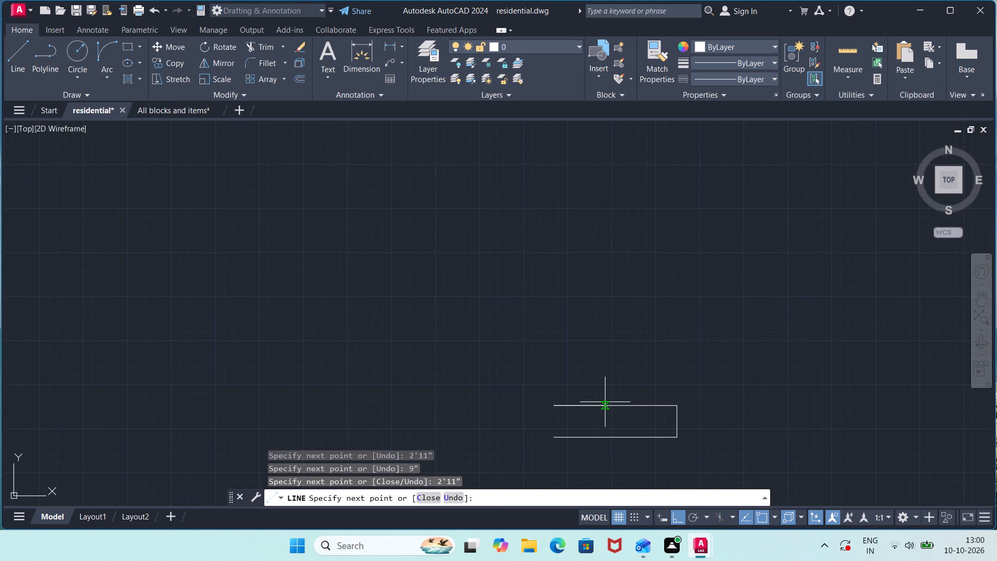
click(555, 436)
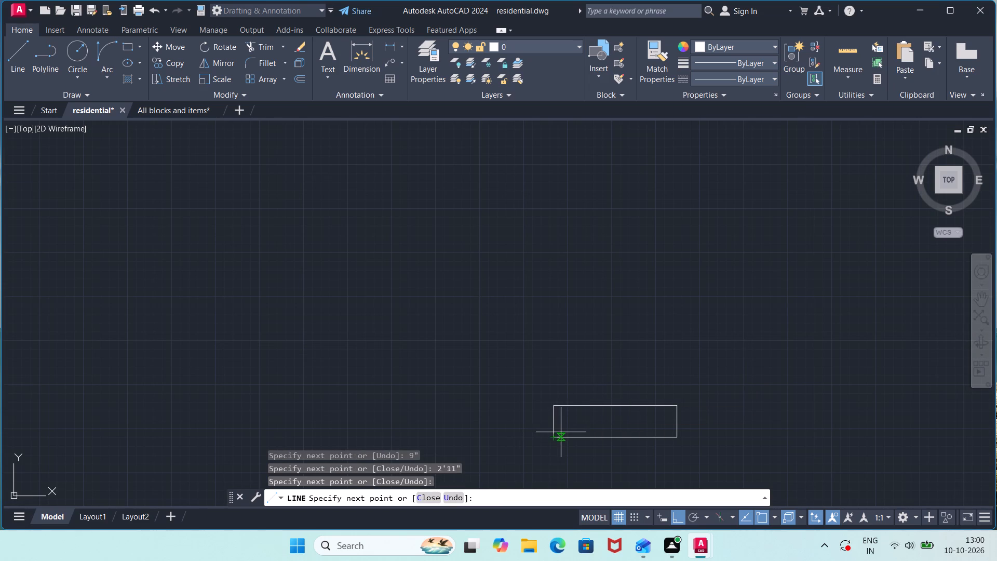
key(Escape)
Draw a horizontal centre line between the midpoints of the window outline's two short sides.
key(l)
key(Return)
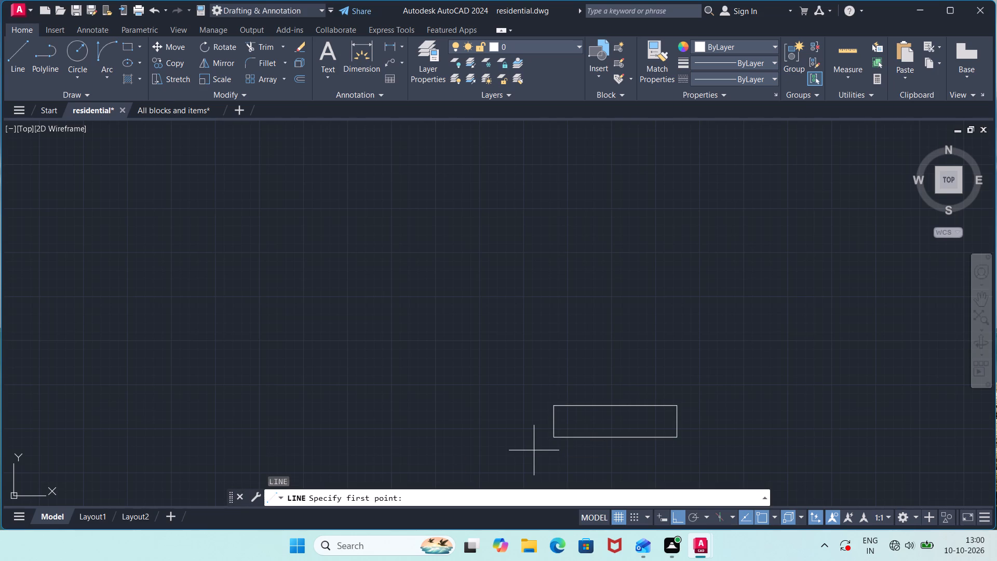
click(555, 423)
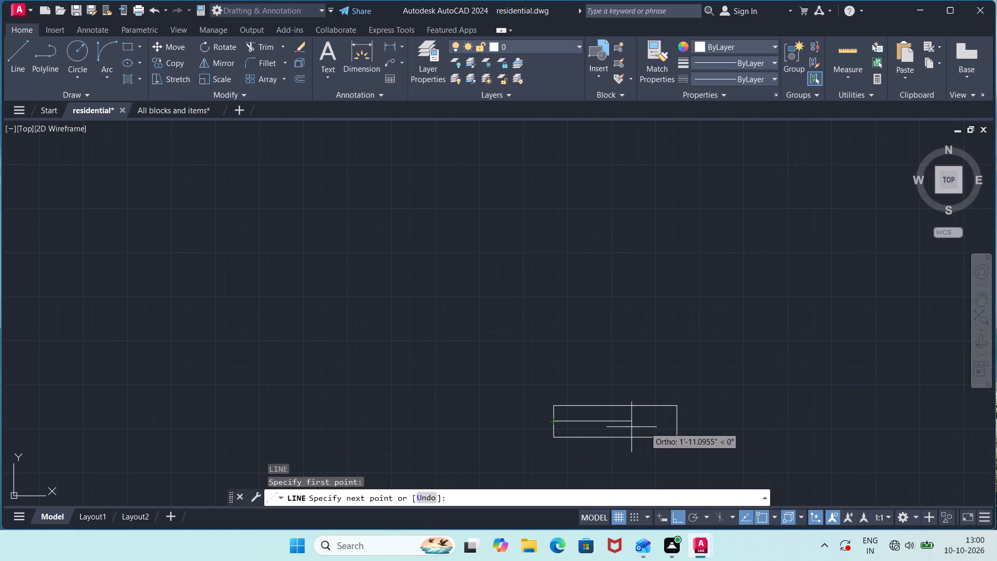
click(677, 425)
key(Escape)
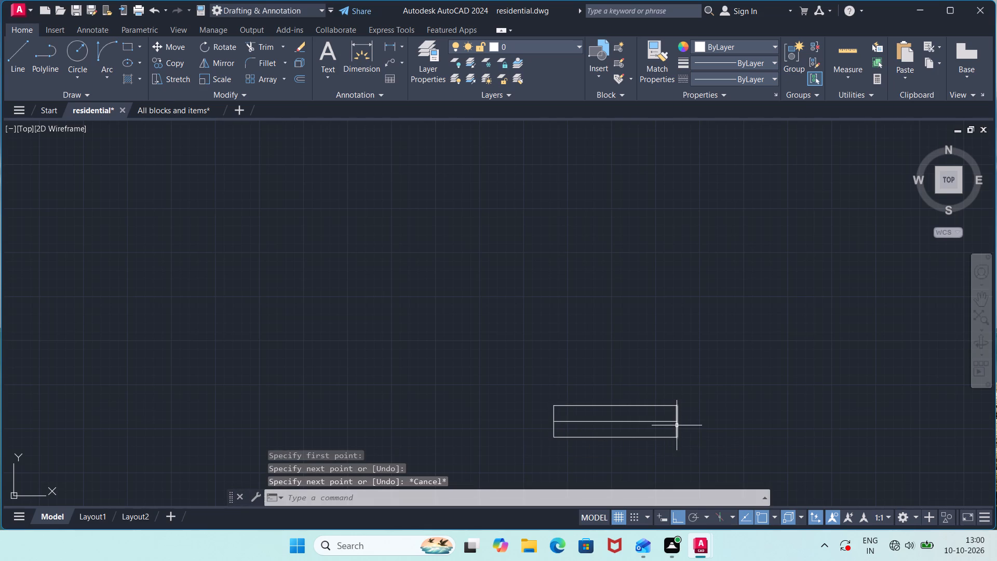
Offset the horizontal centre line 1.5" above and below.
text(OFF)
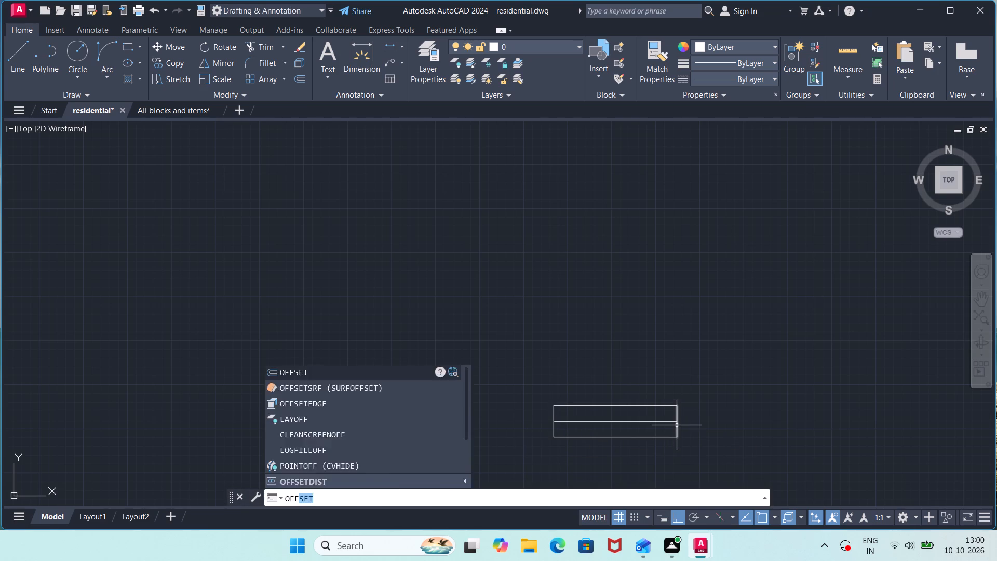
key(Return)
key(Return)
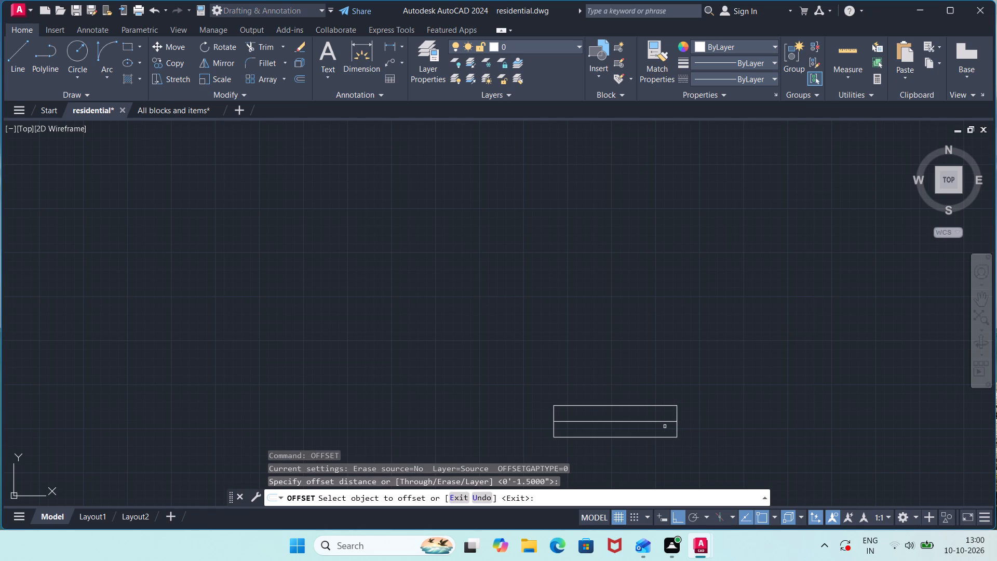
click(663, 422)
click(662, 411)
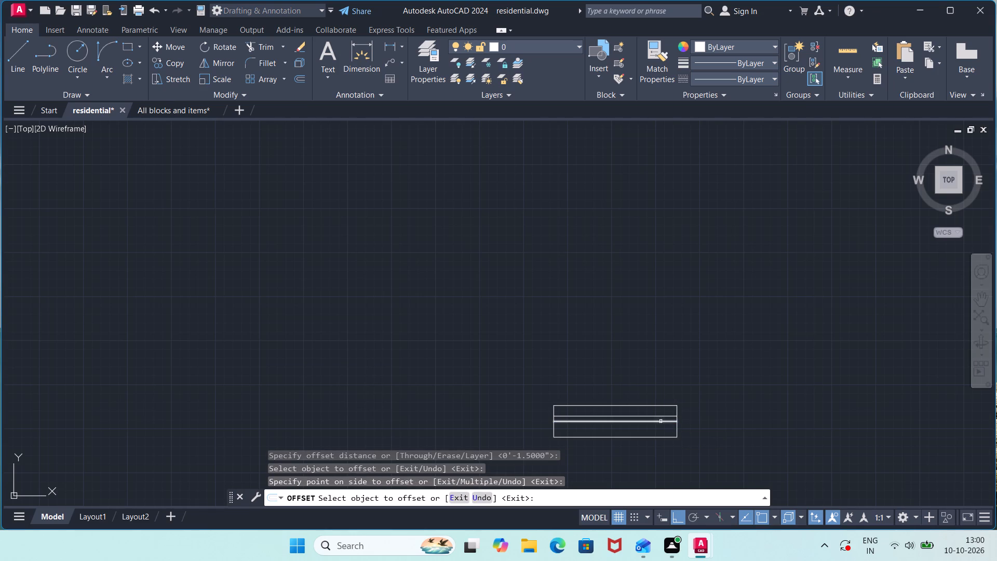
click(661, 422)
click(656, 446)
key(Escape)
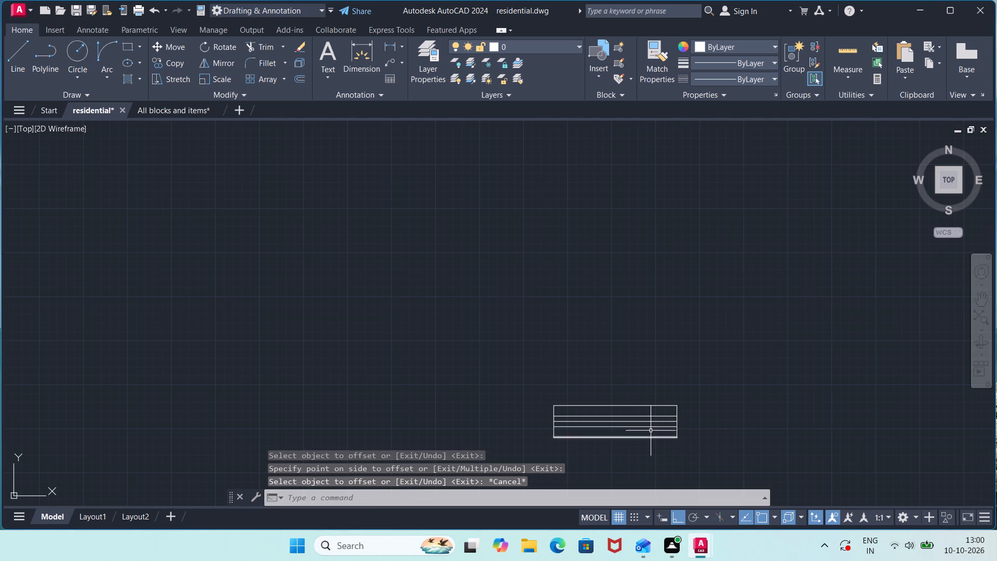
Delete the original horizontal centre line between the two offset lines.
click(651, 423)
key(Delete)
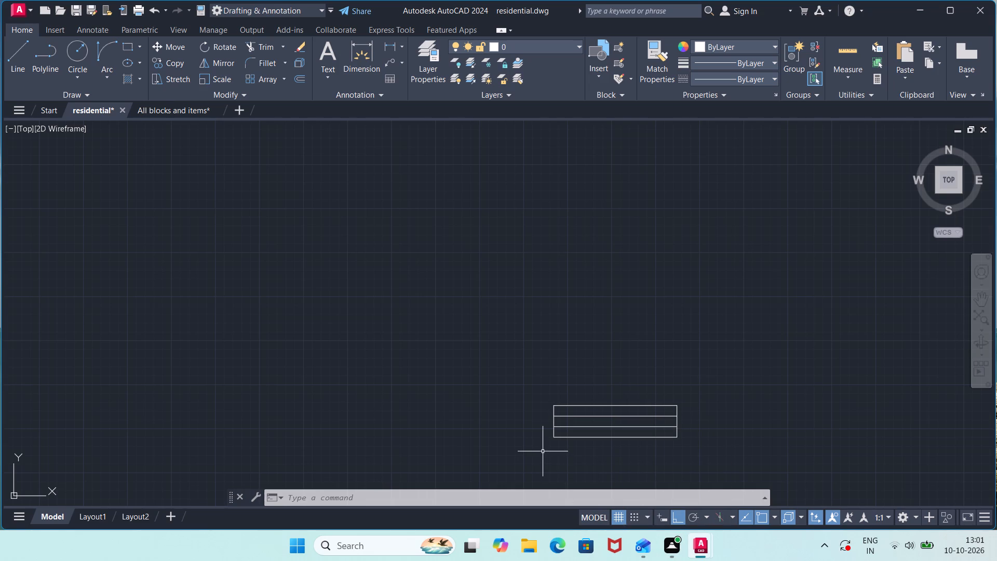
Move the horizontal window symbol by its lower-left corner into the south outer wall, near the southeast corner of the room with the pianos.
click(536, 395)
click(726, 470)
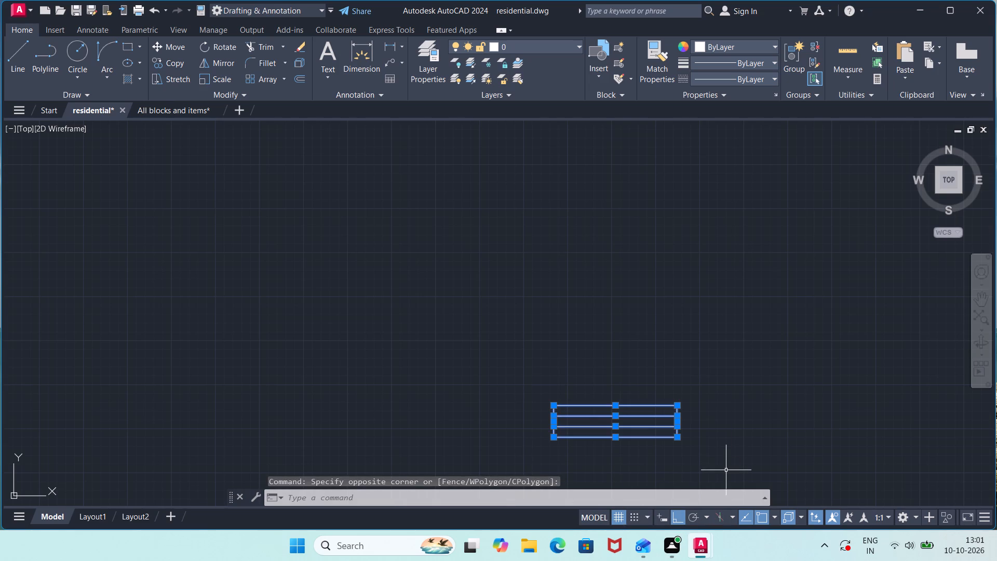
key(m)
key(Return)
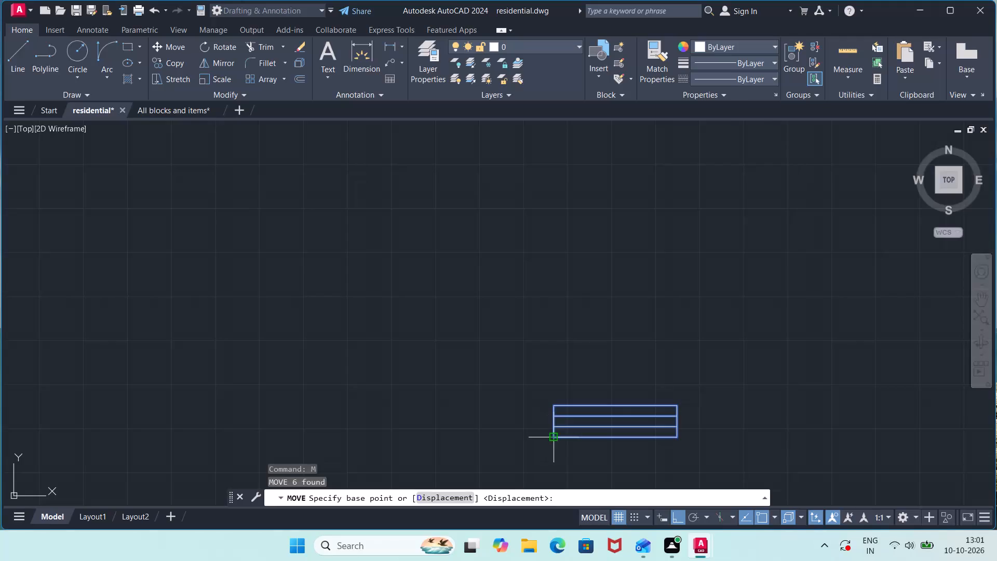
click(554, 441)
middle_drag(318, 411, 996, 264)
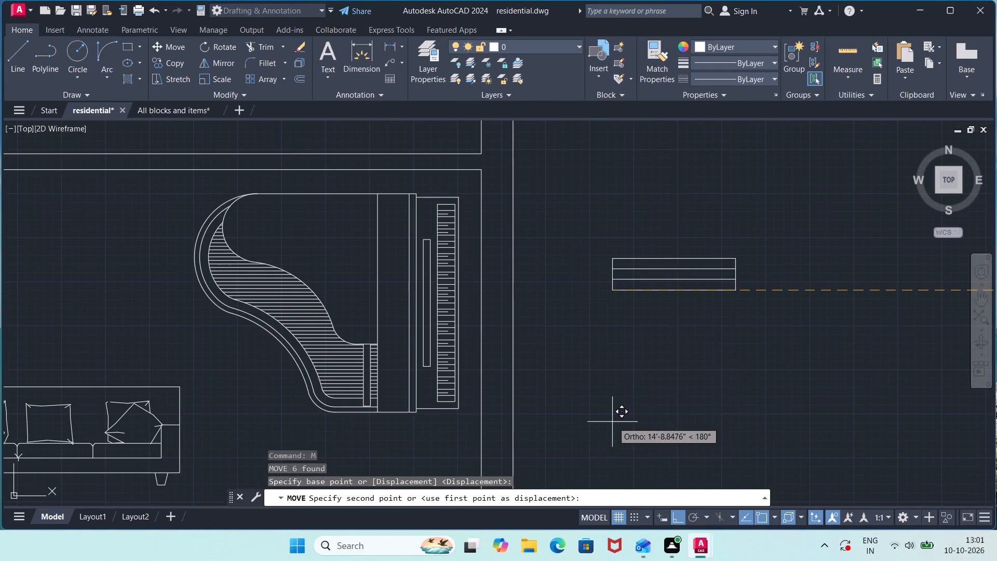
middle_drag(612, 422, 919, 121)
middle_drag(537, 392, 641, 289)
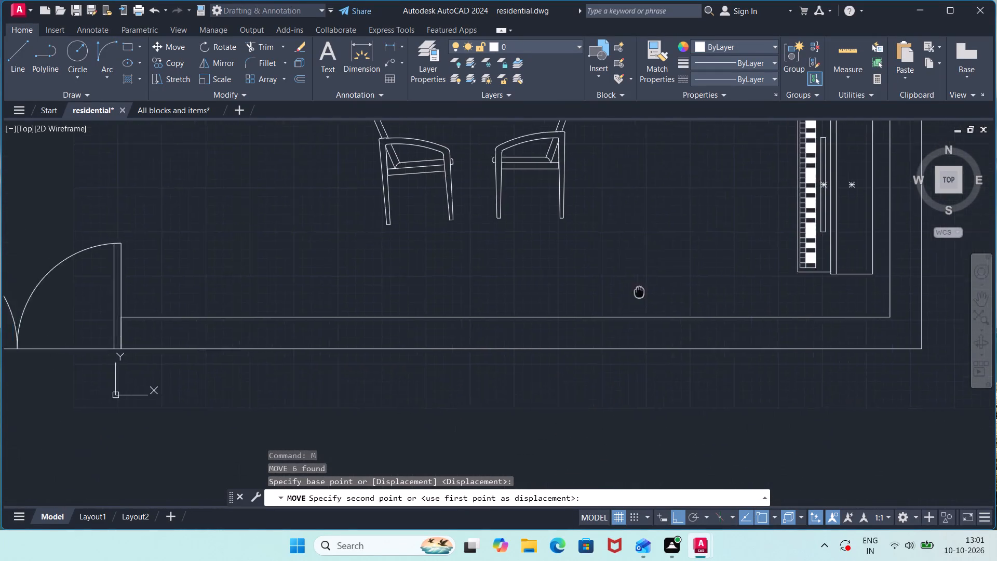
middle_drag(641, 289, 701, 237)
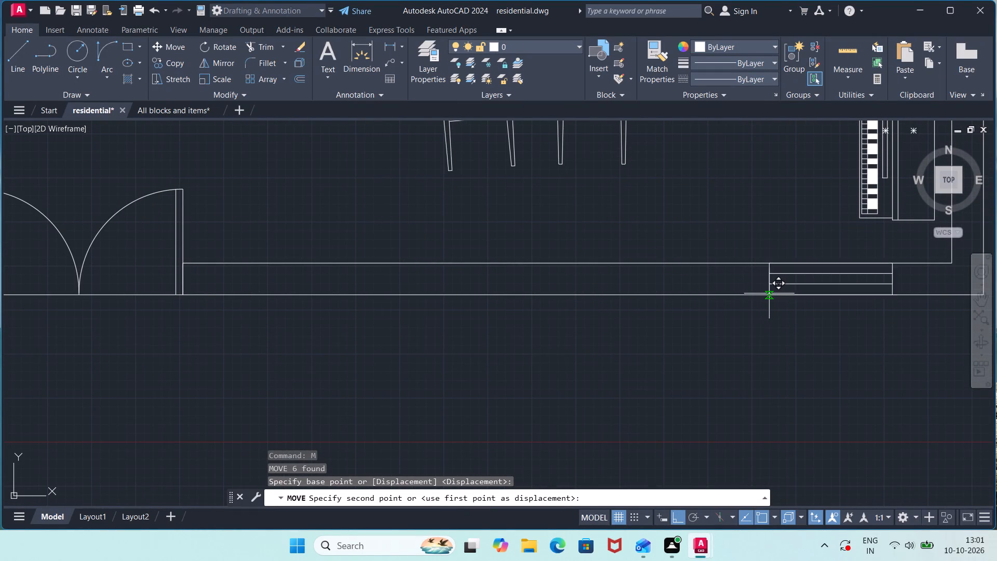
click(753, 293)
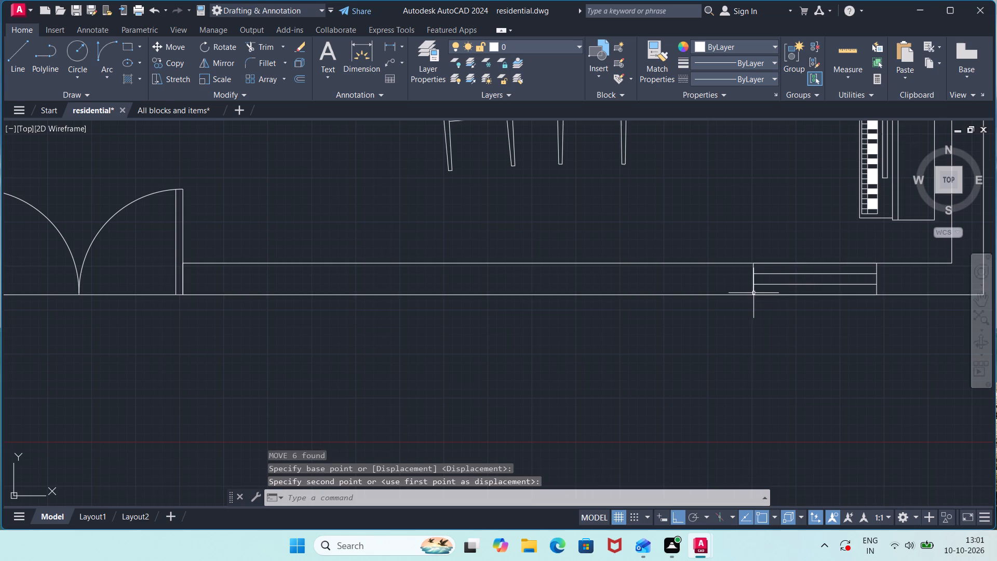
Draw another horizontal window outline of lines, 2'11" by 9", in the empty area east of the plan's southeast corner.
middle_drag(878, 335, 741, 342)
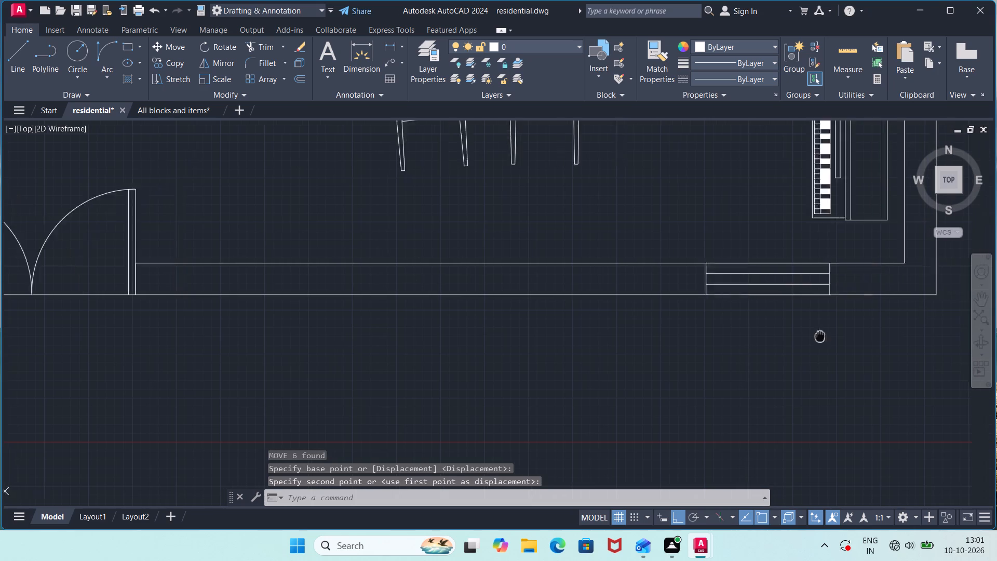
middle_drag(741, 342, 129, 435)
key(l)
key(Return)
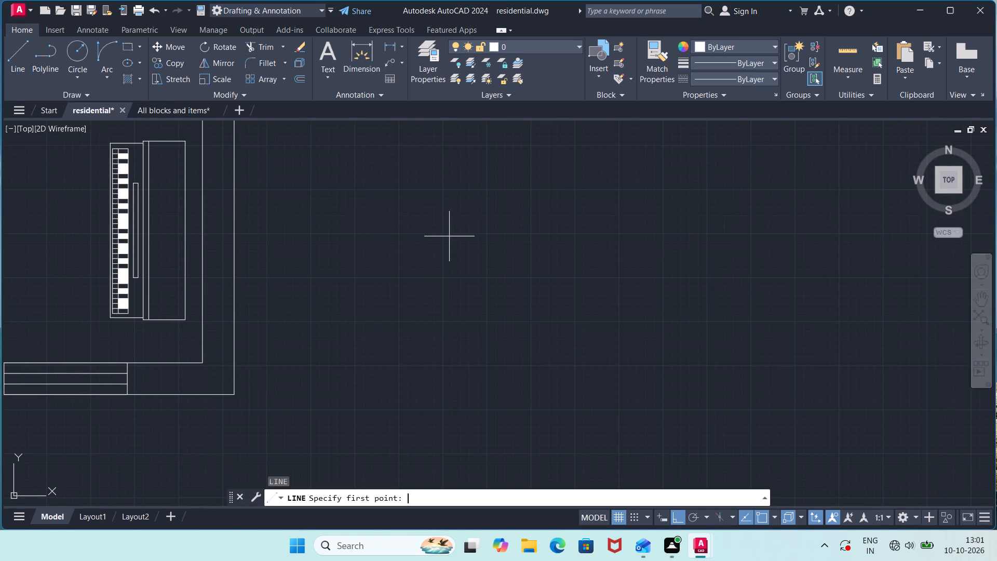
click(403, 333)
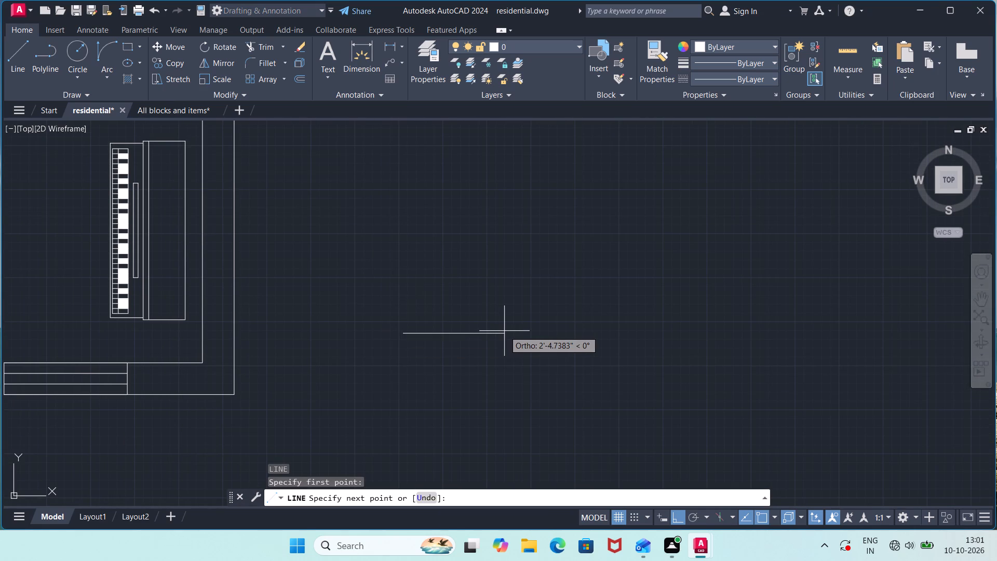
text(2'11")
key(Return)
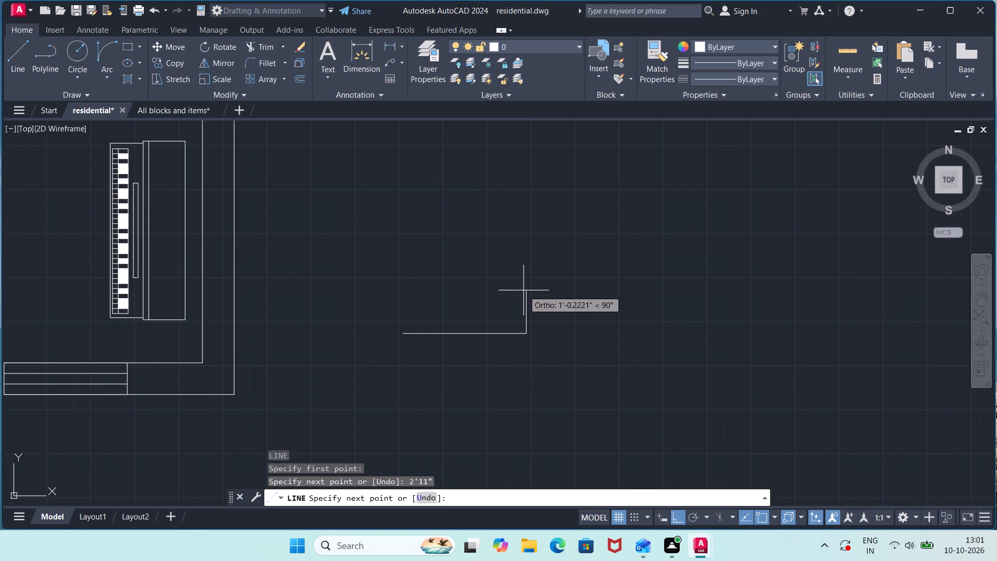
text(9")
key(Return)
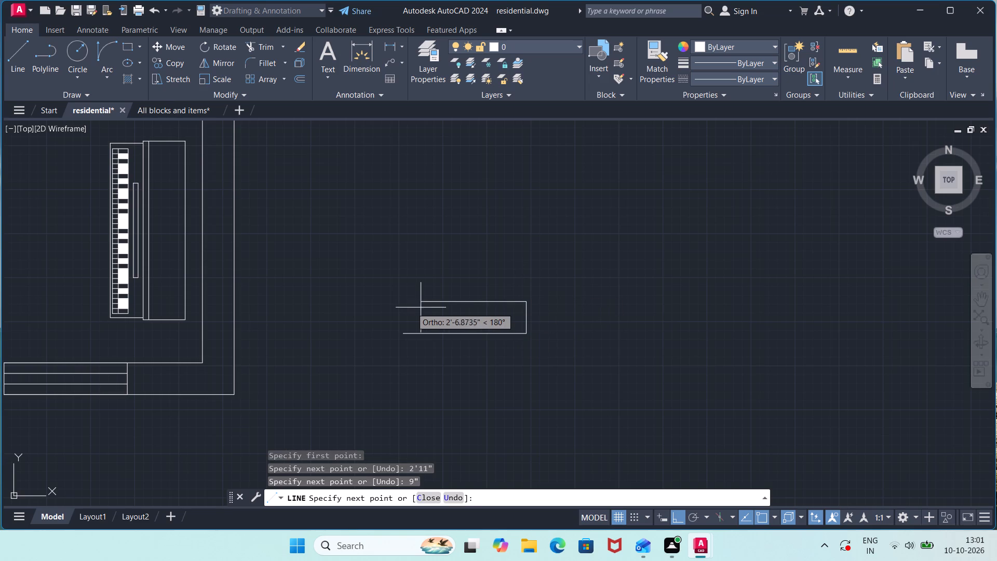
text(2'11")
key(Return)
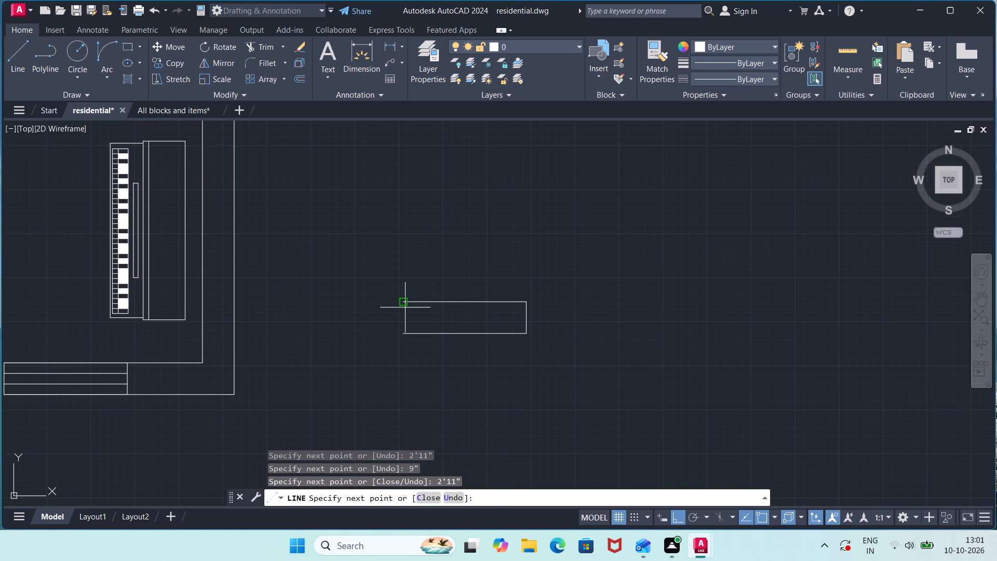
click(401, 336)
key(Escape)
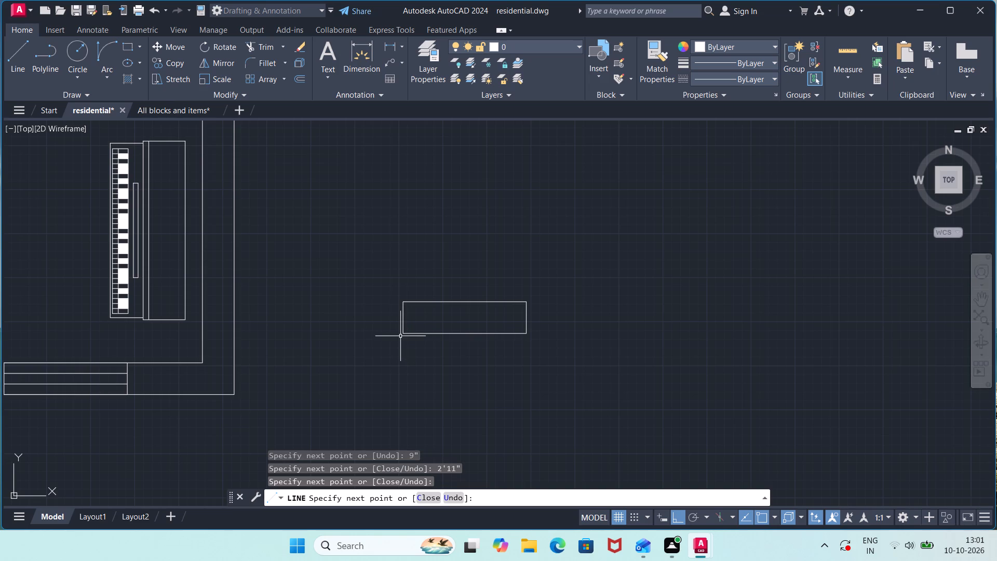
Draw a horizontal centre line between the midpoints of the new outline's short sides.
key(l)
key(Return)
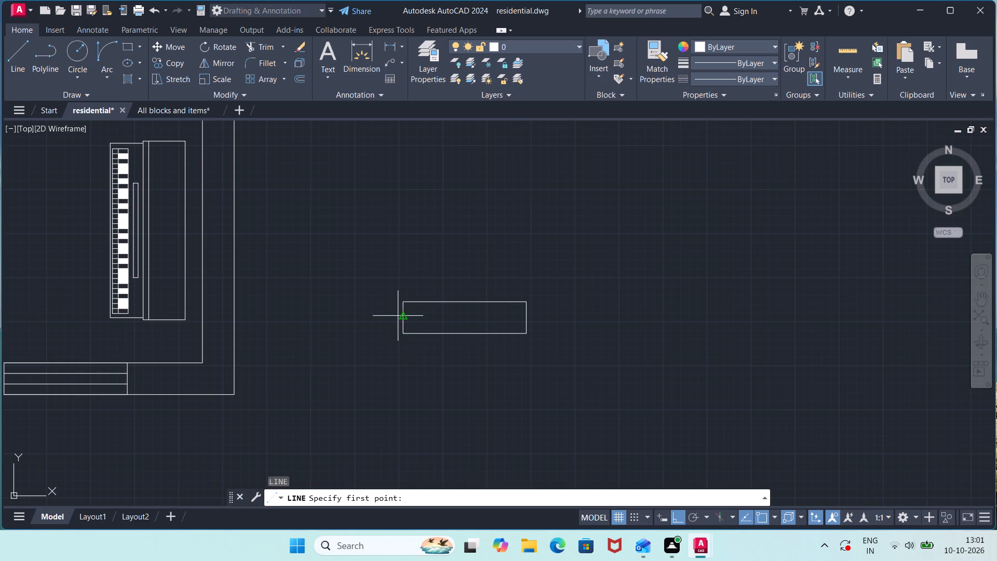
click(397, 317)
click(526, 319)
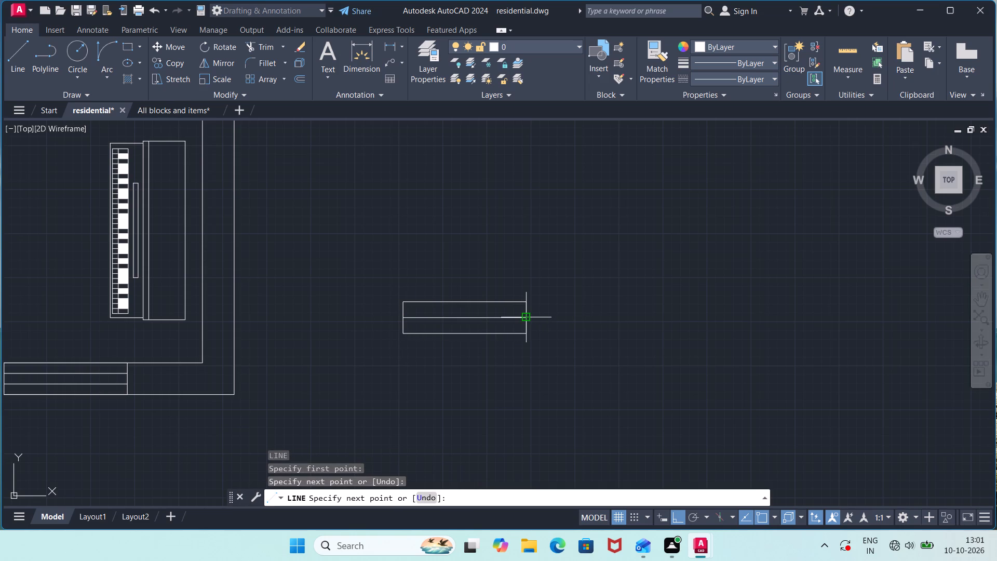
key(Escape)
Offset the new window outline's horizontal centre line 1.5" to both sides.
text(OFF)
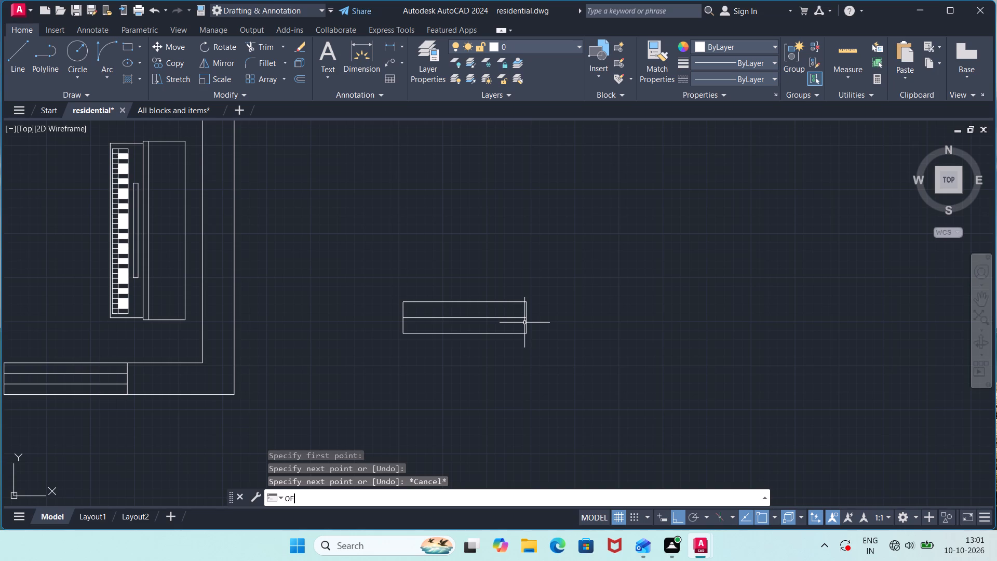
key(Return)
key(Return)
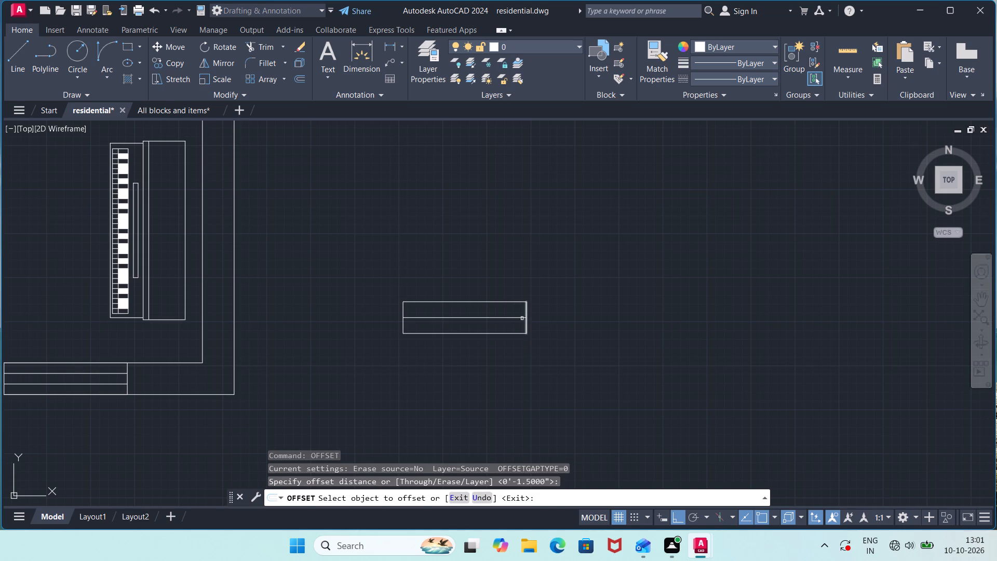
click(518, 318)
click(515, 311)
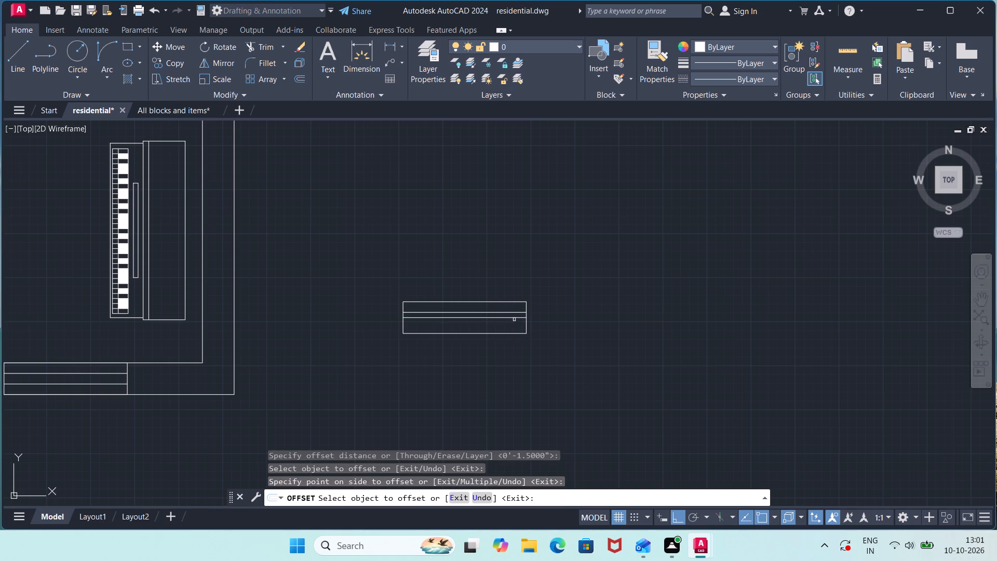
click(515, 319)
click(515, 327)
key(Escape)
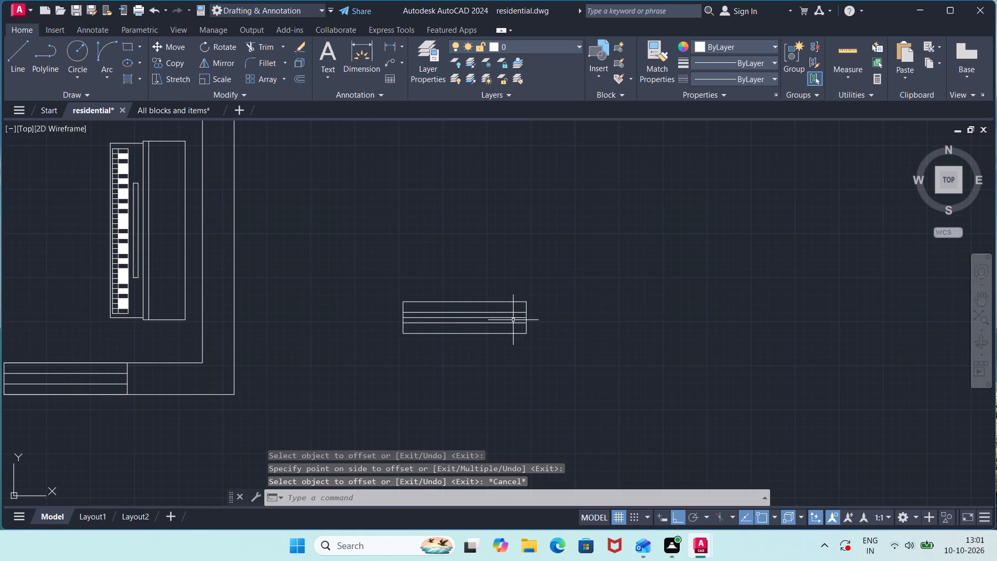
Delete the original horizontal centre line between the two offset lines.
click(512, 318)
key(Delete)
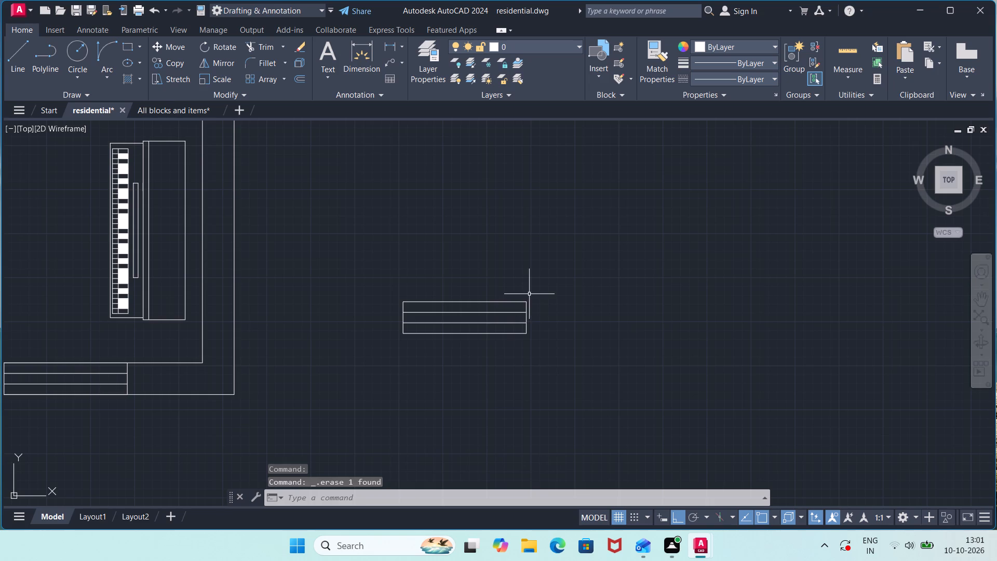
Move the 2'11" window symbol by its lower-left corner into the south outer wall, west of the double door.
click(529, 293)
click(376, 357)
key(m)
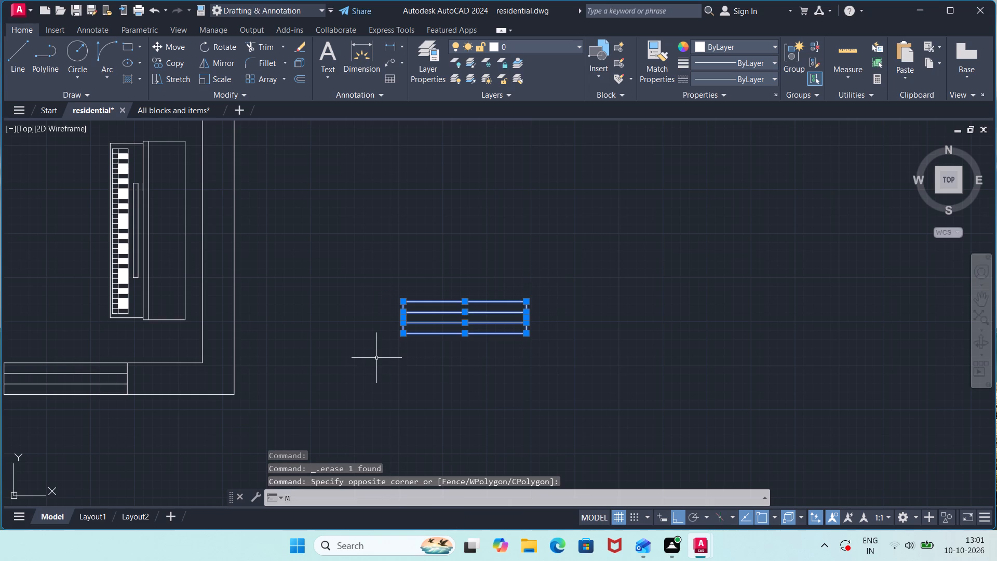
key(Return)
click(402, 331)
middle_drag(315, 365, 996, 250)
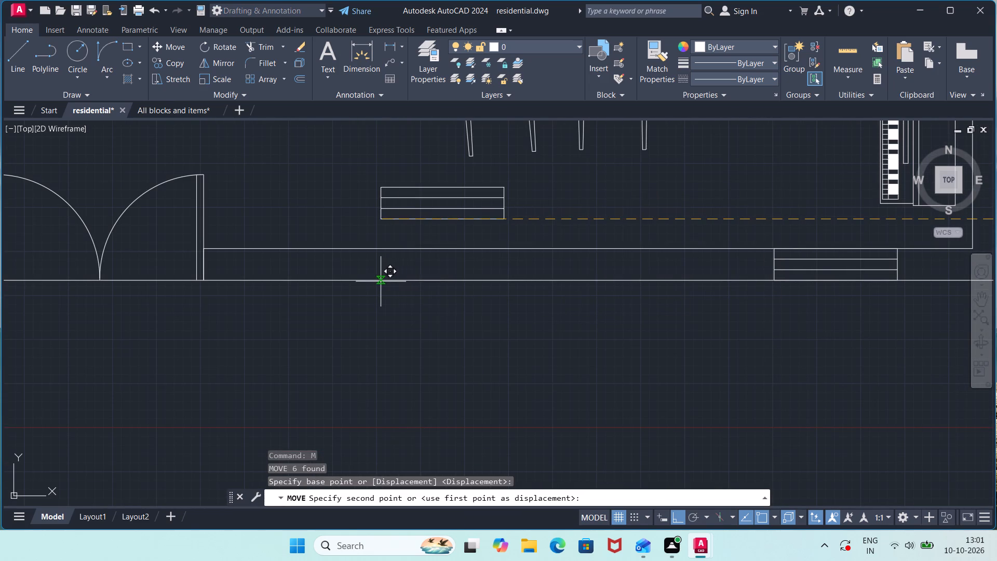
scroll(377, 285, down, 2)
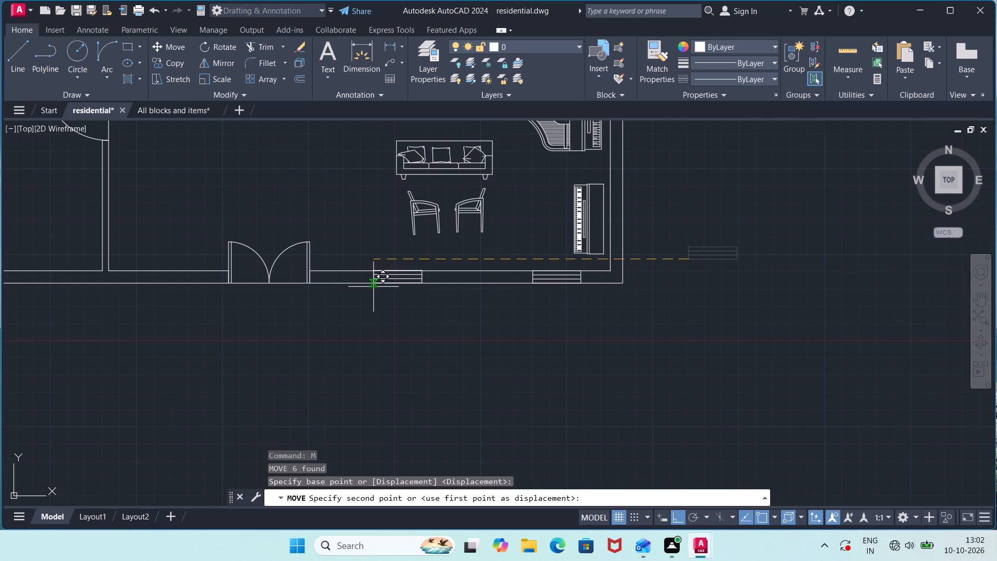
click(147, 279)
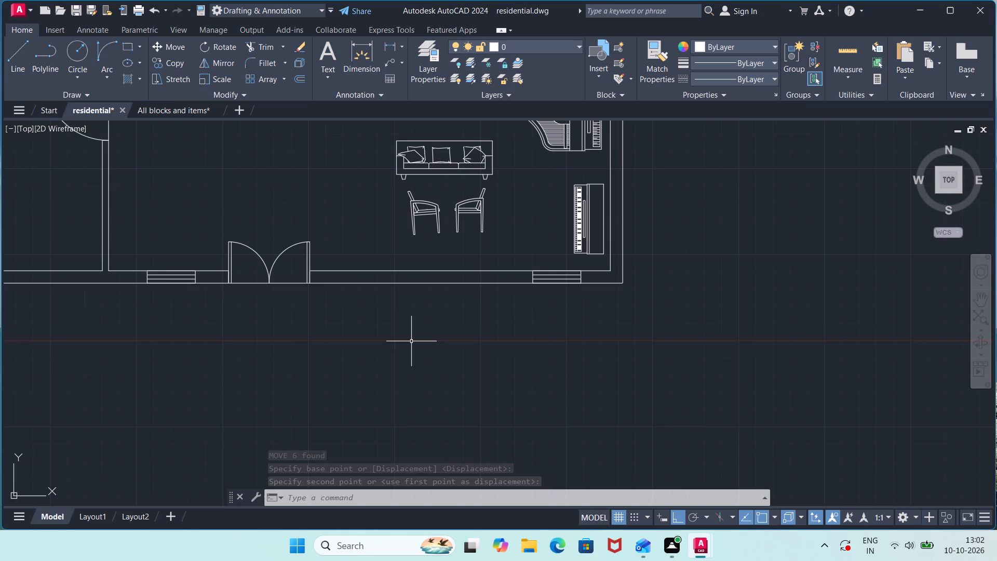
Move the double door east along the south outer wall, roughly midway between the two window symbols.
drag(320, 219, 312, 234)
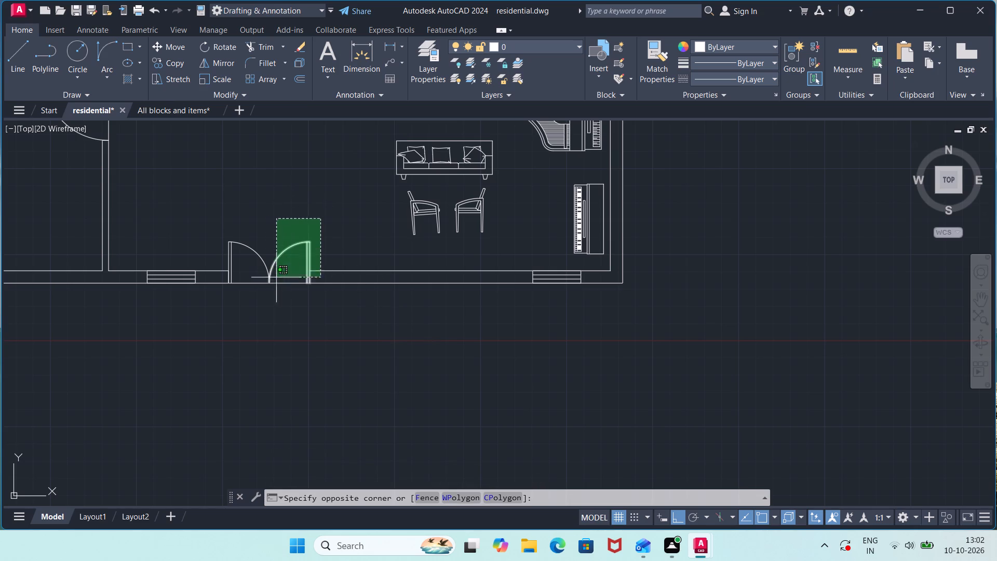
key(Escape)
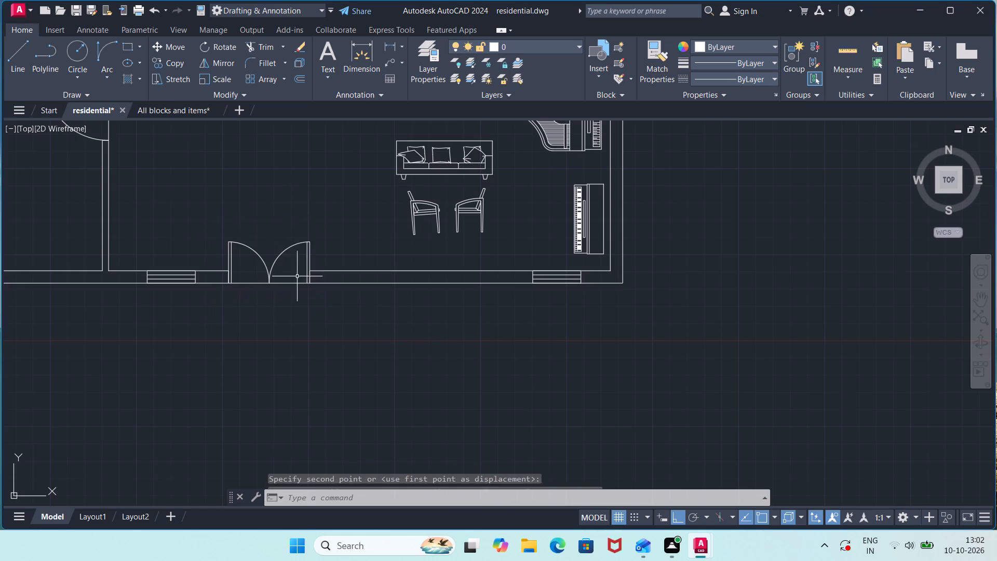
drag(221, 228, 224, 238)
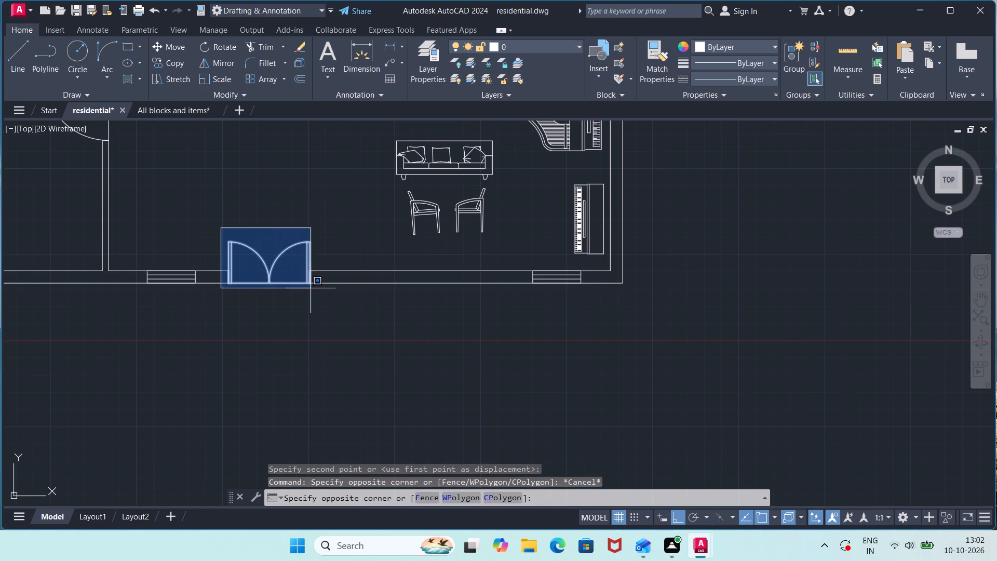
click(313, 286)
key(m)
key(Return)
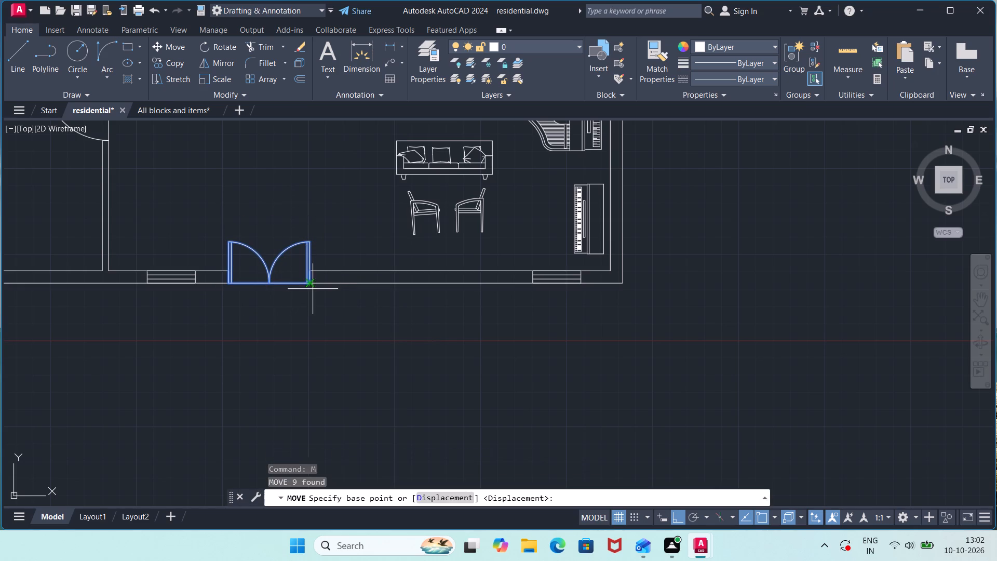
click(315, 286)
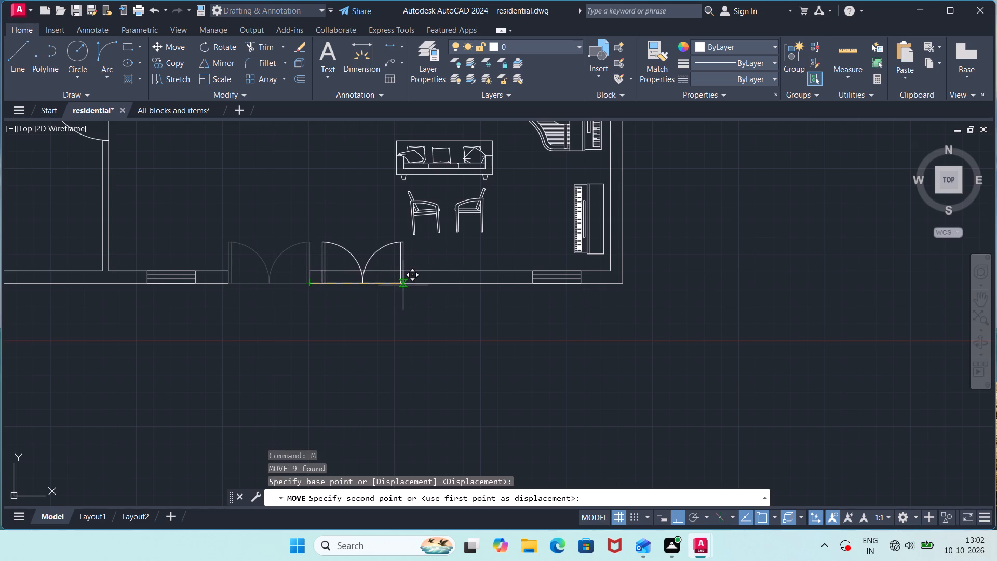
click(403, 285)
Stretch the south wall's inner and outer lines west to close the gap at the double door's former position.
scroll(260, 291, up, 3)
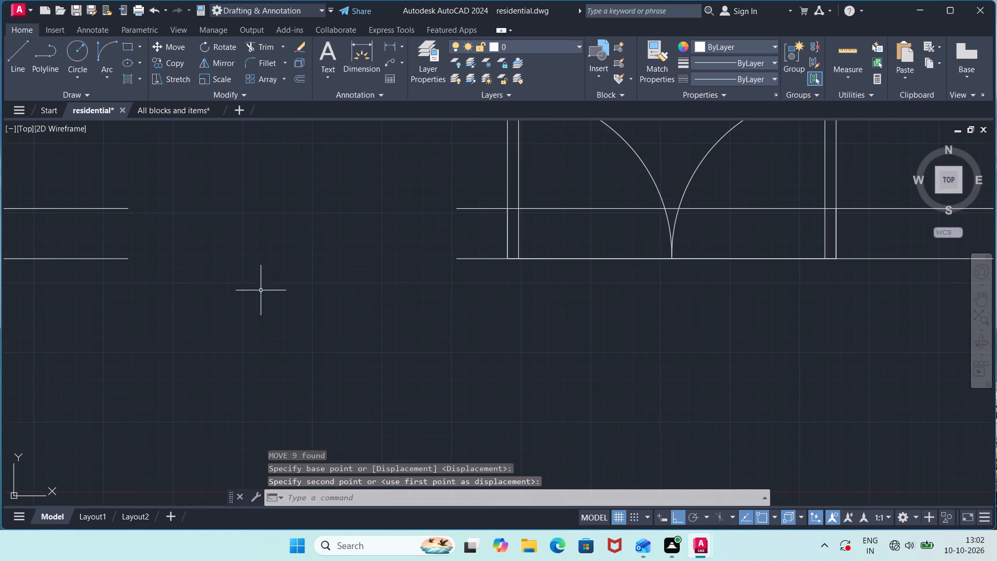
click(462, 210)
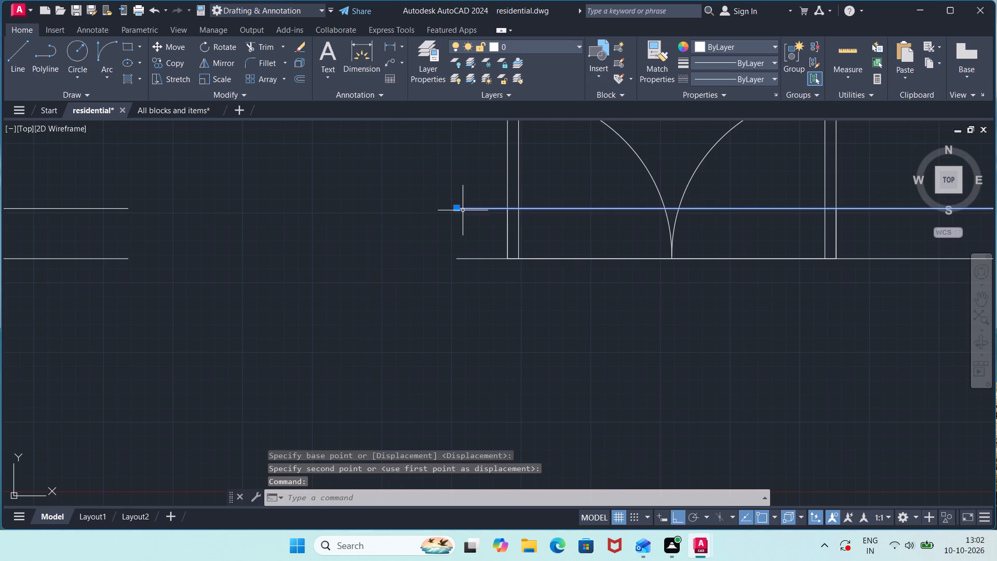
click(469, 261)
click(469, 252)
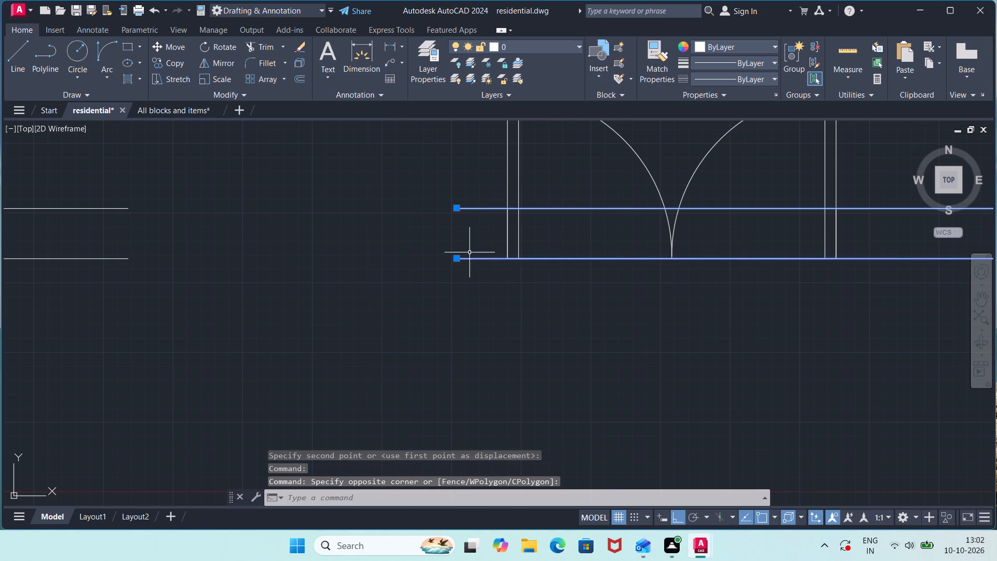
click(454, 257)
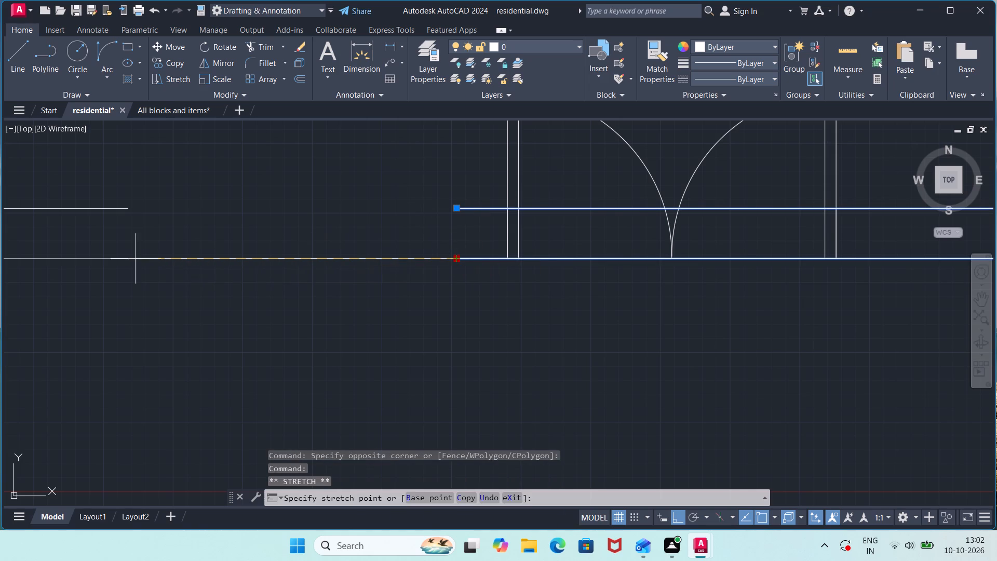
click(128, 261)
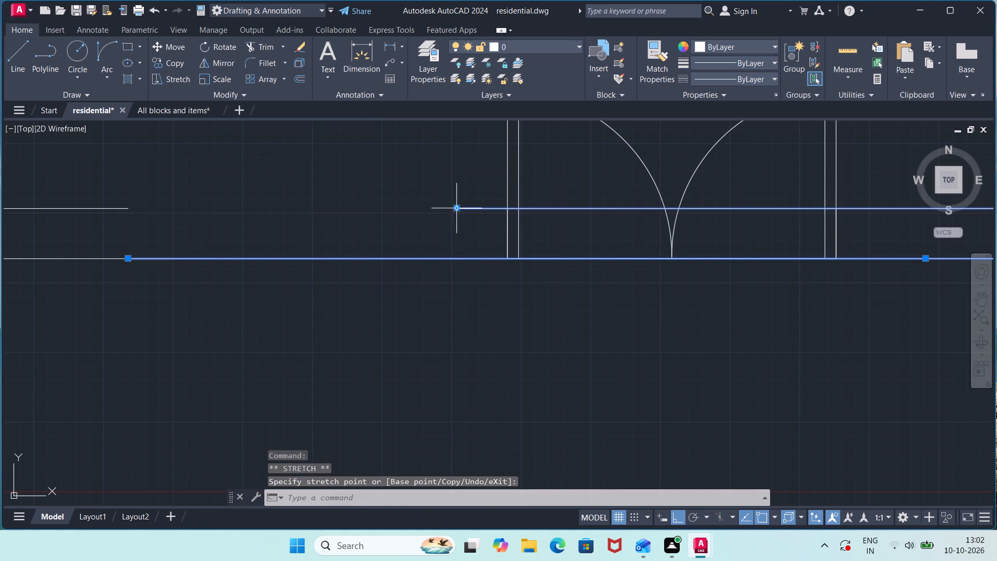
click(459, 209)
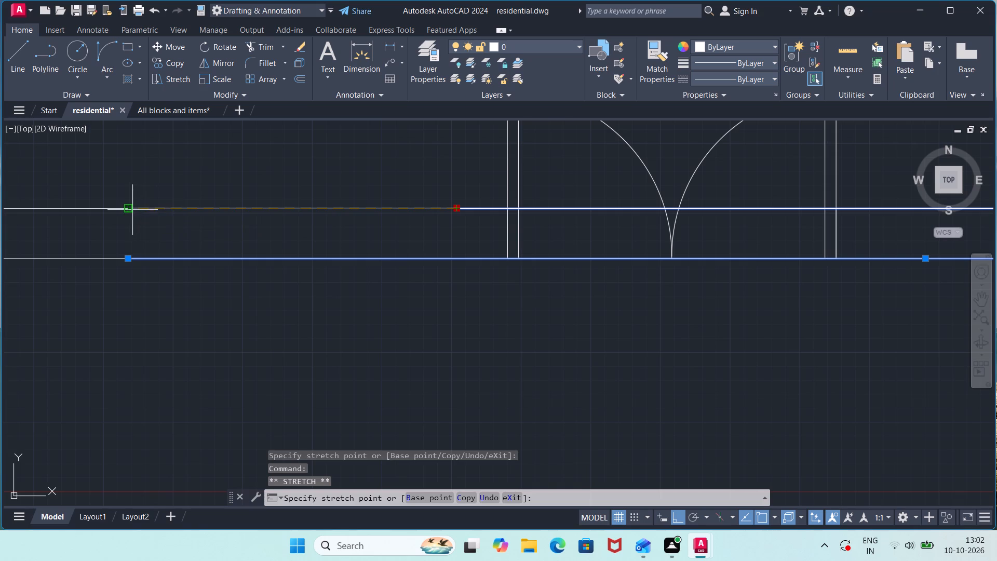
click(132, 209)
scroll(247, 235, down, 3)
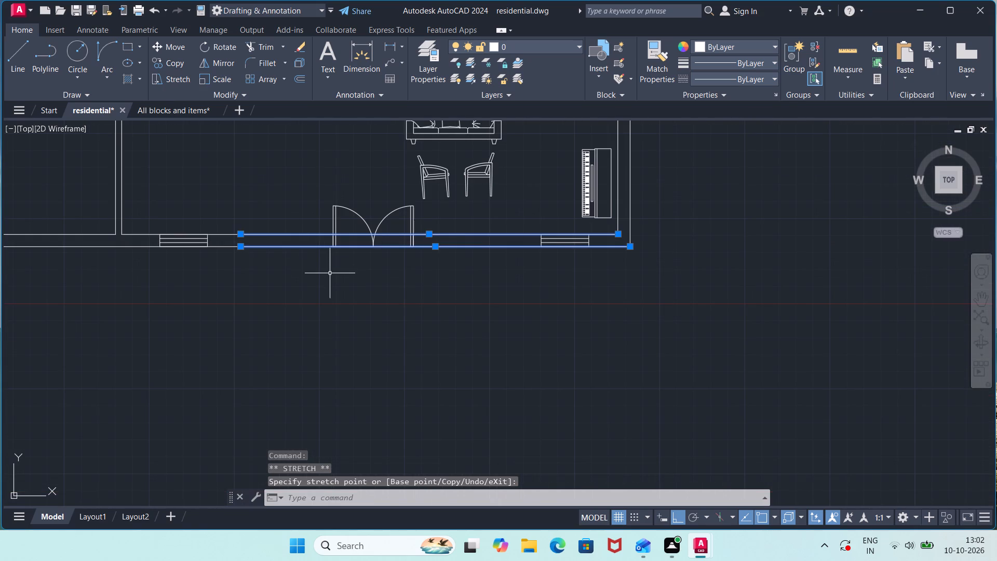
key(Escape)
Trim the south wall's inner line where it crosses the relocated double door, including both frame pieces.
scroll(403, 232, up, 1)
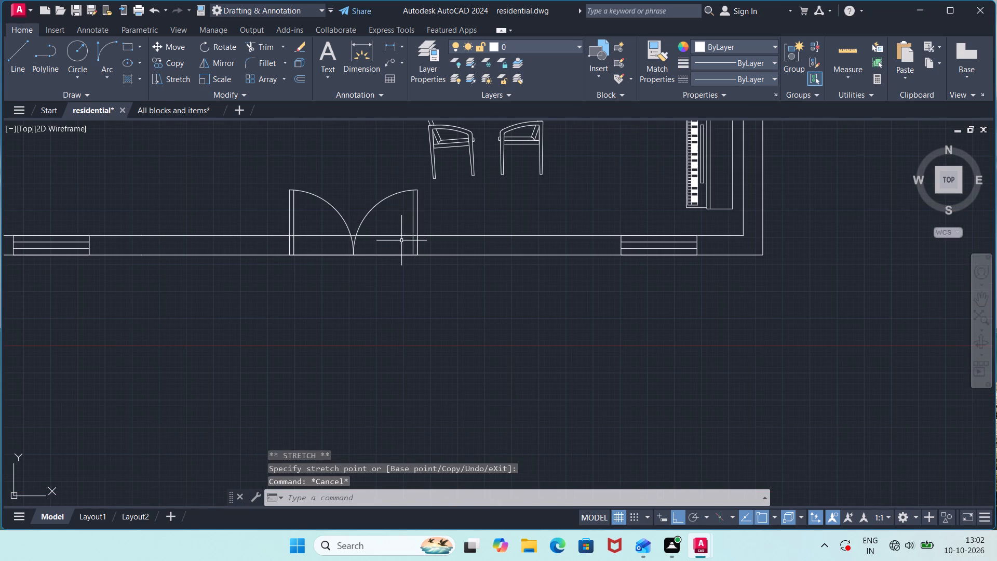
text(TR)
key(Return)
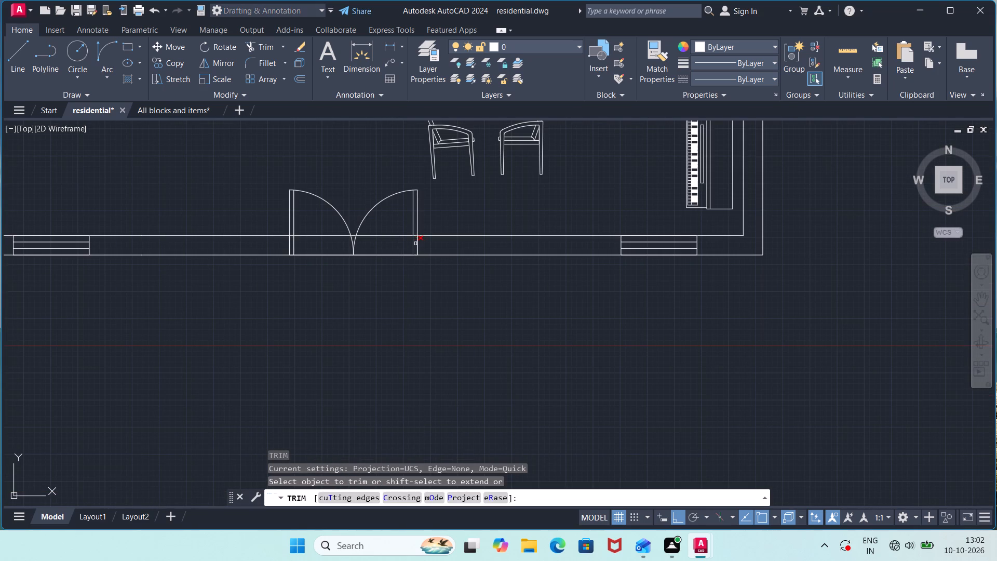
click(418, 245)
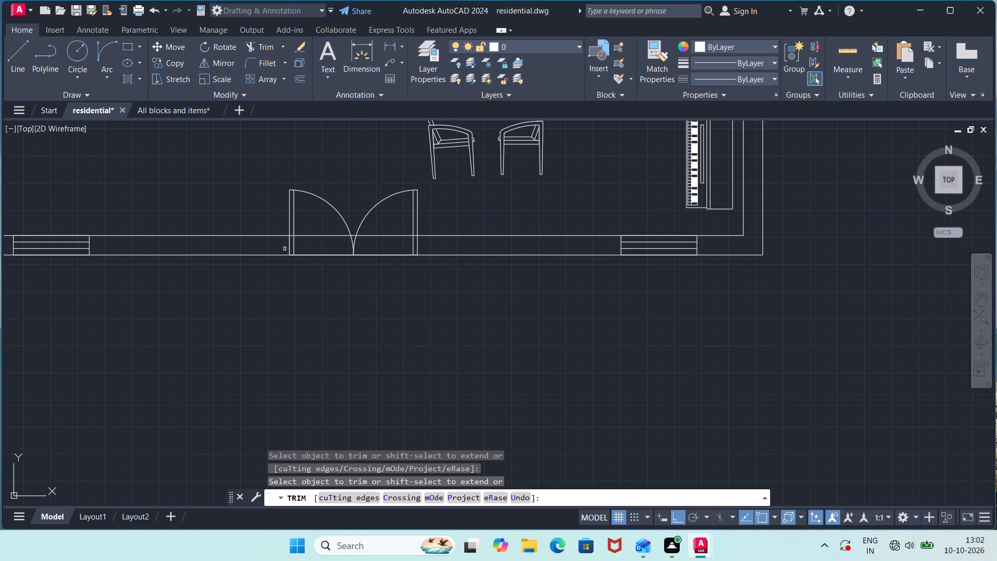
click(288, 246)
click(305, 234)
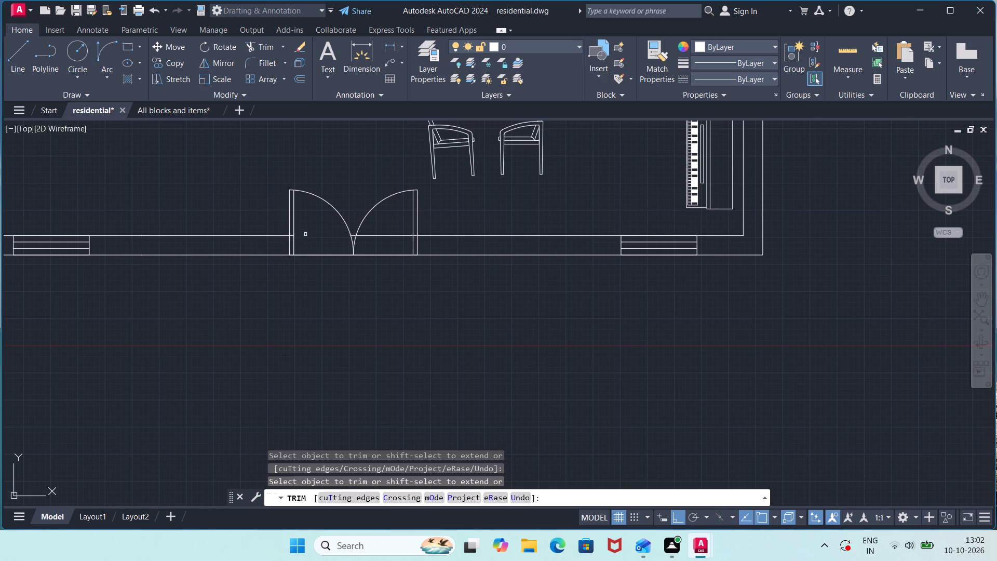
scroll(284, 239, up, 3)
click(295, 229)
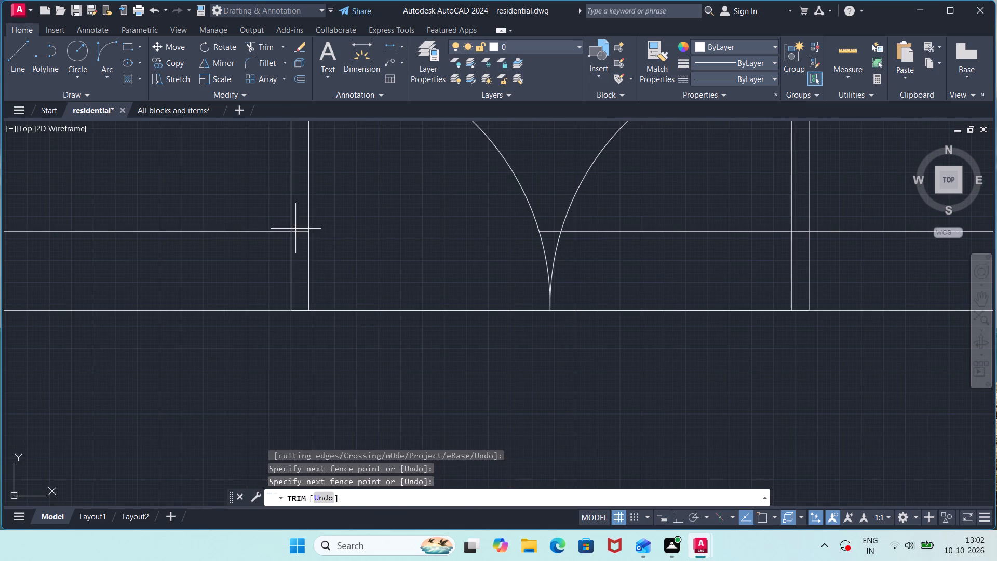
click(300, 245)
click(549, 226)
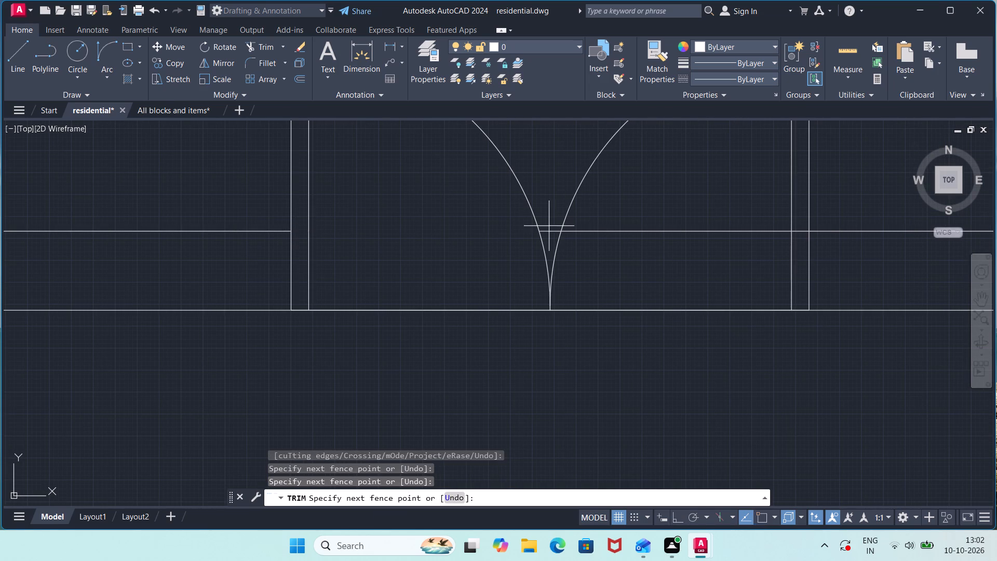
click(549, 239)
drag(642, 209, 644, 218)
click(618, 264)
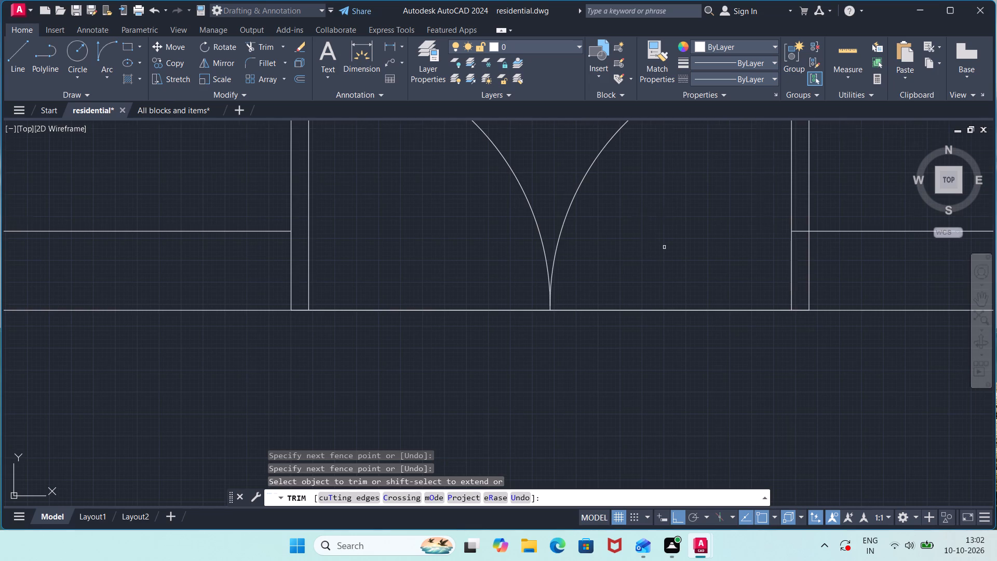
scroll(665, 247, down, 2)
middle_drag(671, 243, 520, 272)
scroll(607, 254, up, 3)
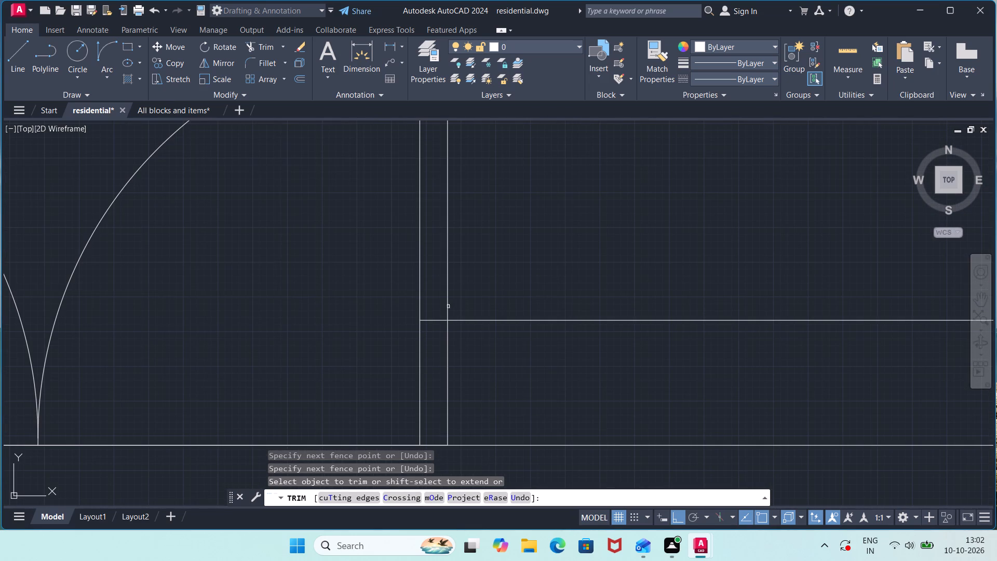
click(427, 312)
click(431, 339)
scroll(547, 258, down, 3)
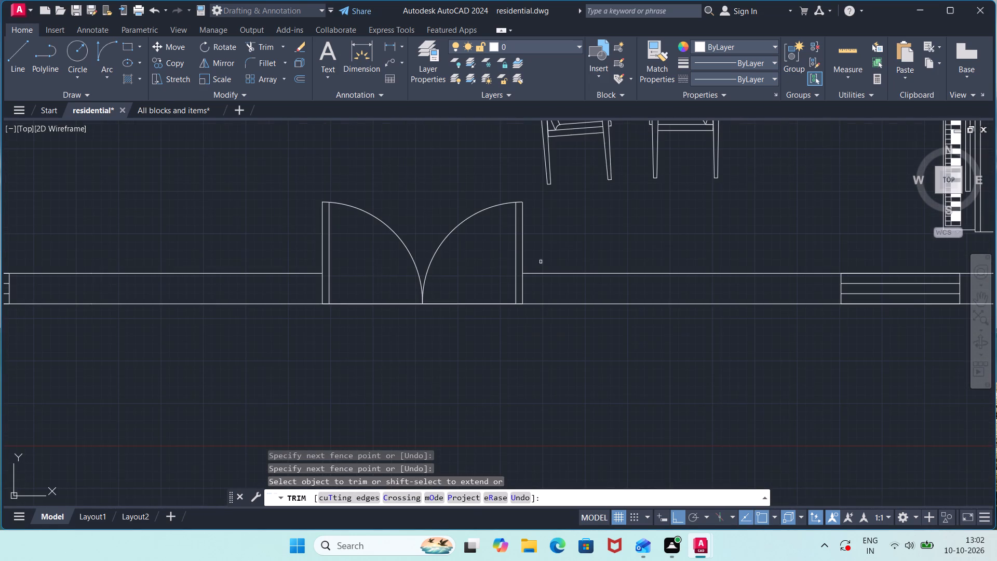
middle_drag(145, 308, 516, 301)
scroll(442, 352, down, 1)
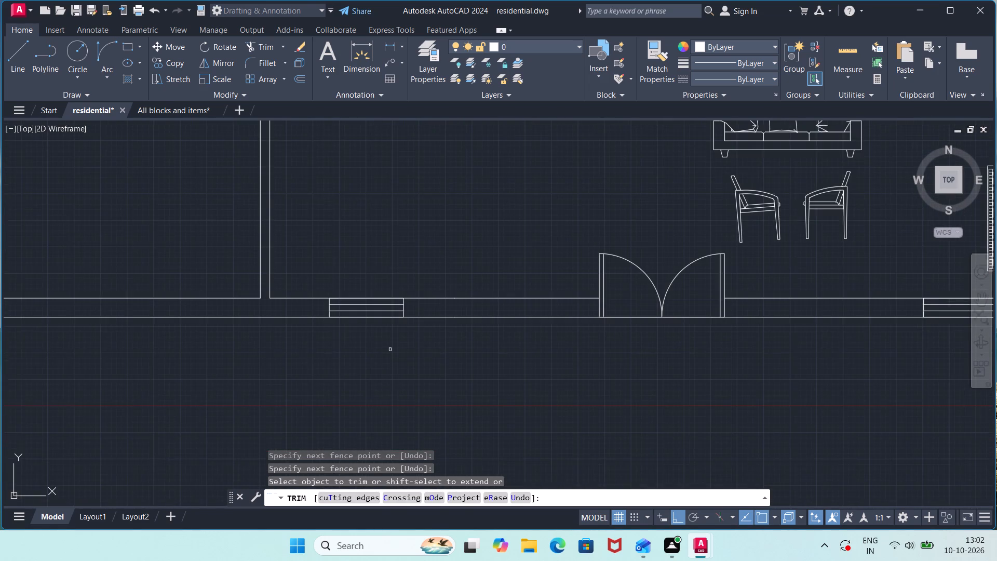
scroll(390, 350, down, 1)
key(Escape)
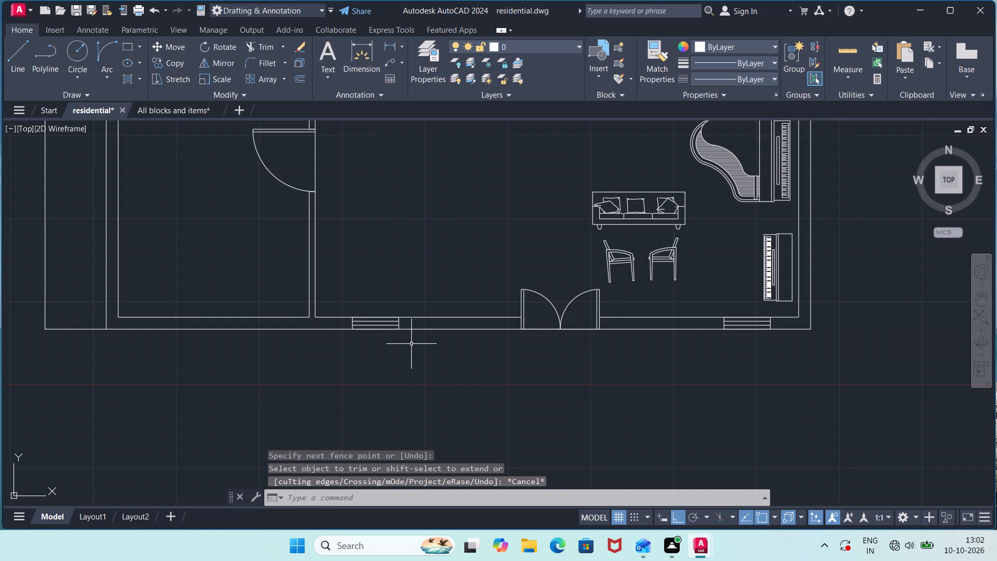
Draw a closed 3'11" by 9" horizontal window outline with lines in the empty space east of the plan.
scroll(405, 330, up, 2)
scroll(437, 302, down, 4)
middle_drag(696, 325, 607, 346)
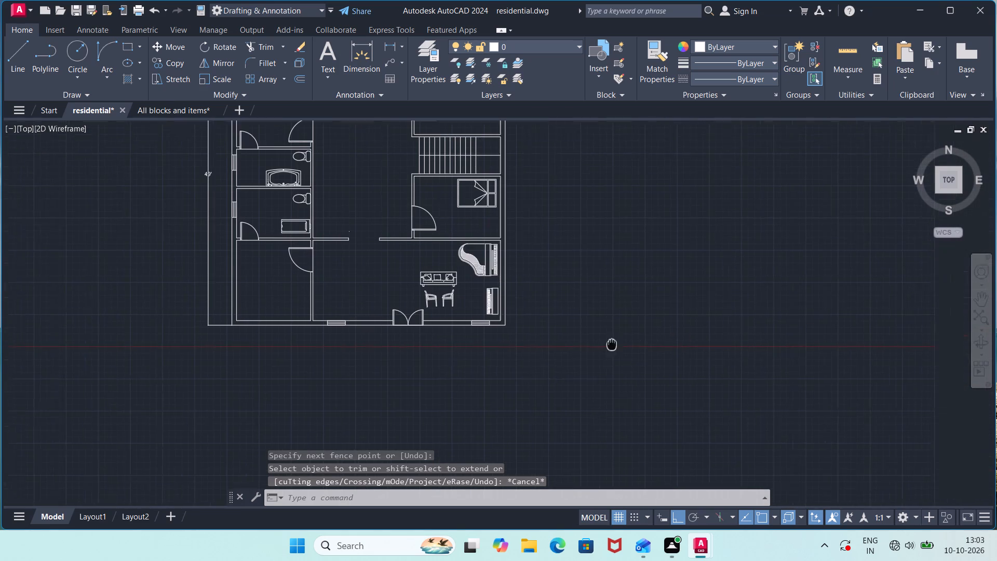
middle_drag(607, 346, 601, 358)
key(l)
key(Return)
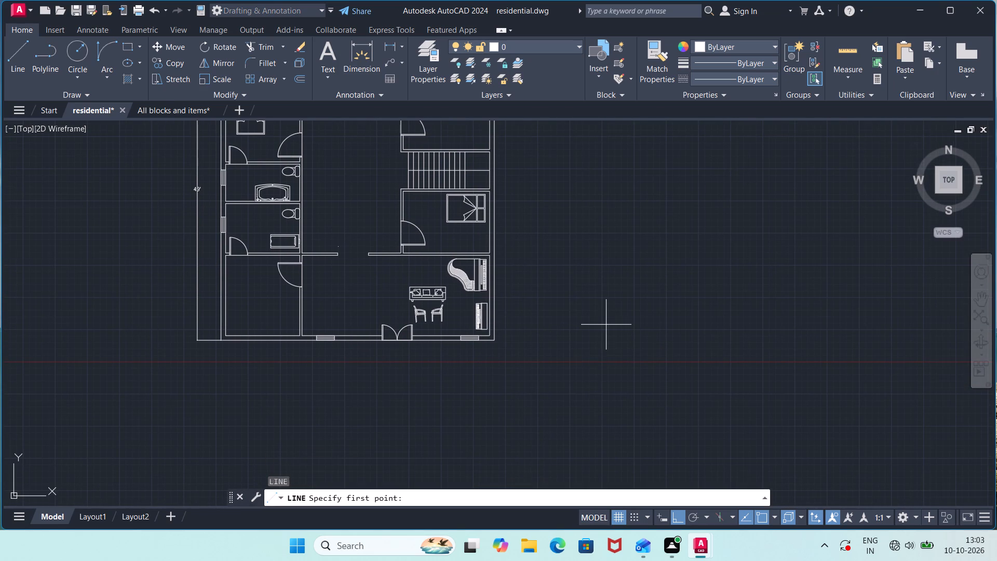
click(606, 325)
text(3'11")
key(Return)
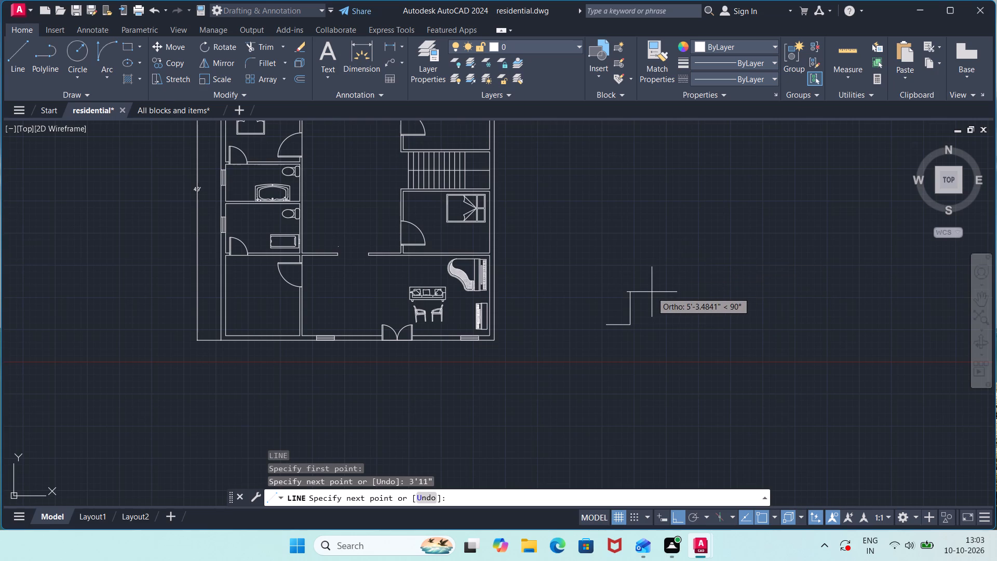
text(9")
key(Return)
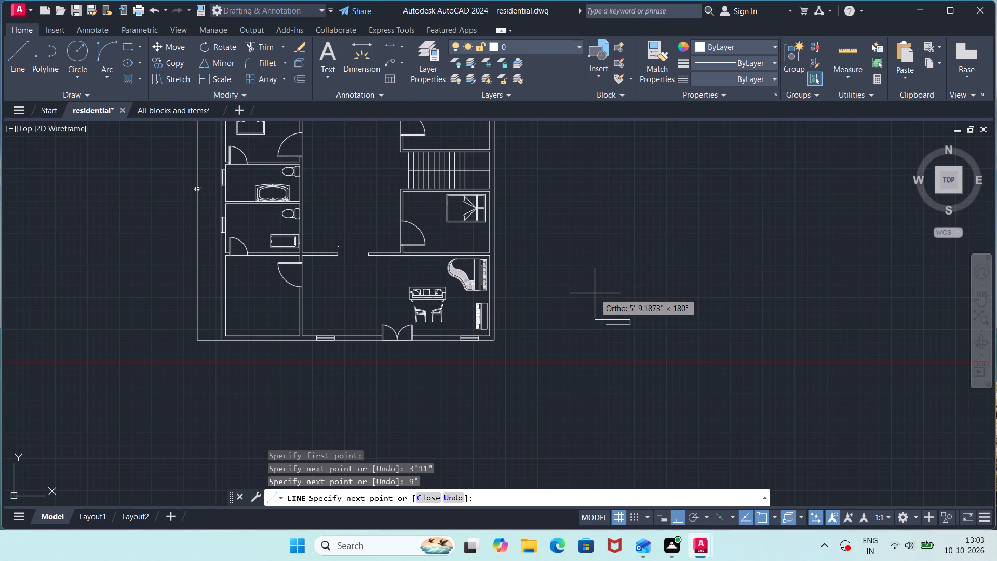
text(3'11")
key(Return)
click(604, 324)
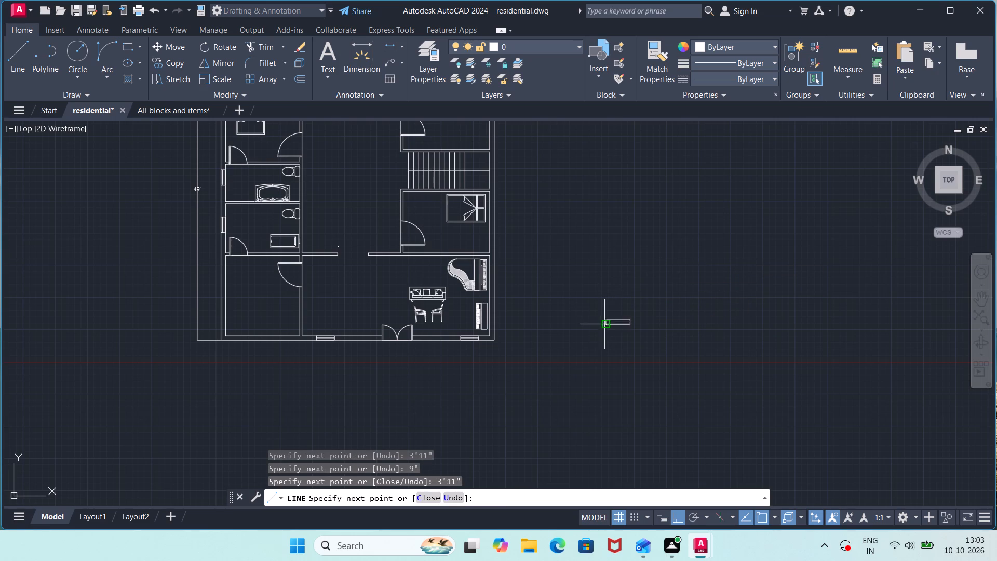
key(Escape)
Draw a lengthwise centre line between the midpoints of the 3'11" window outline's short sides.
scroll(615, 324, up, 3)
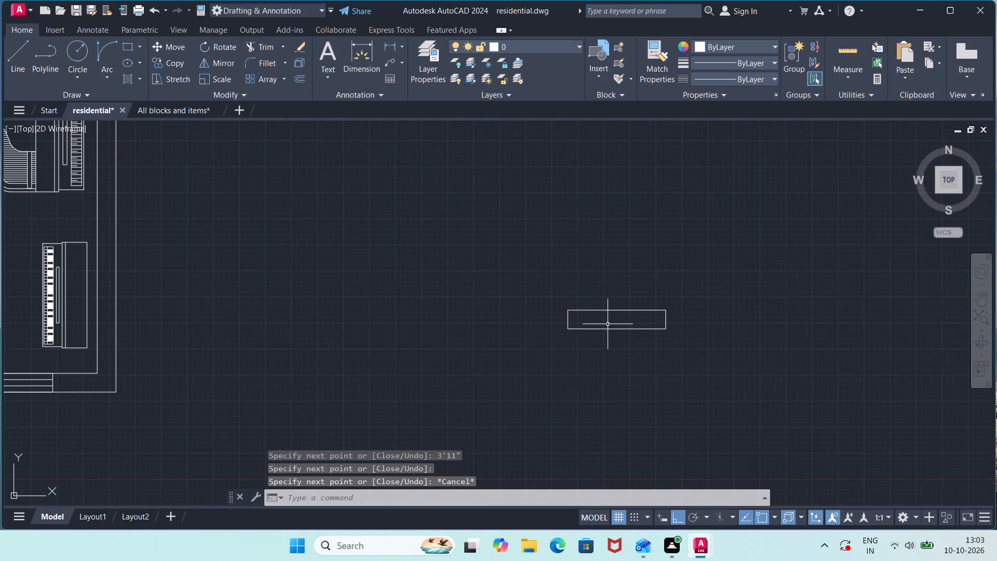
scroll(608, 324, up, 2)
key(l)
key(Return)
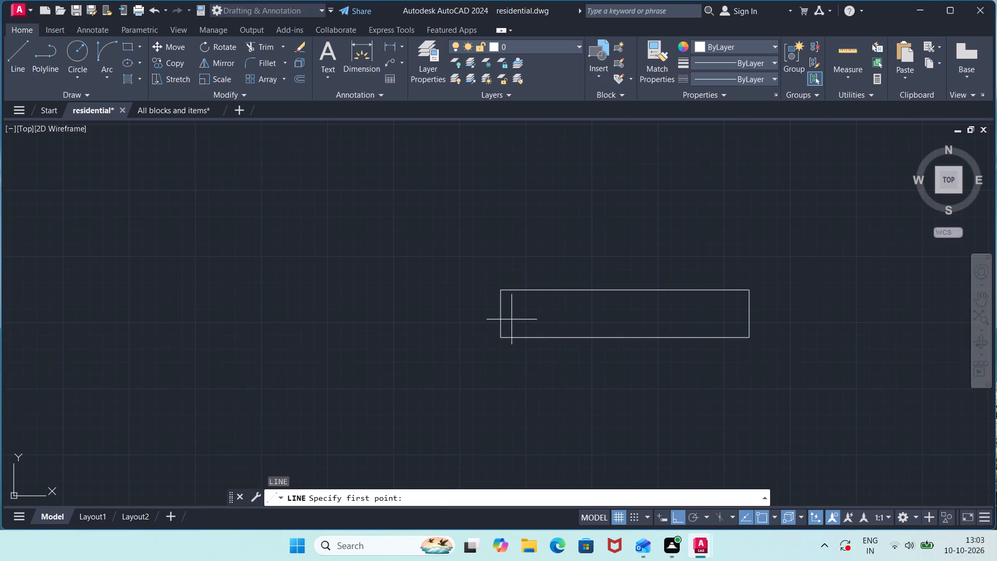
click(501, 317)
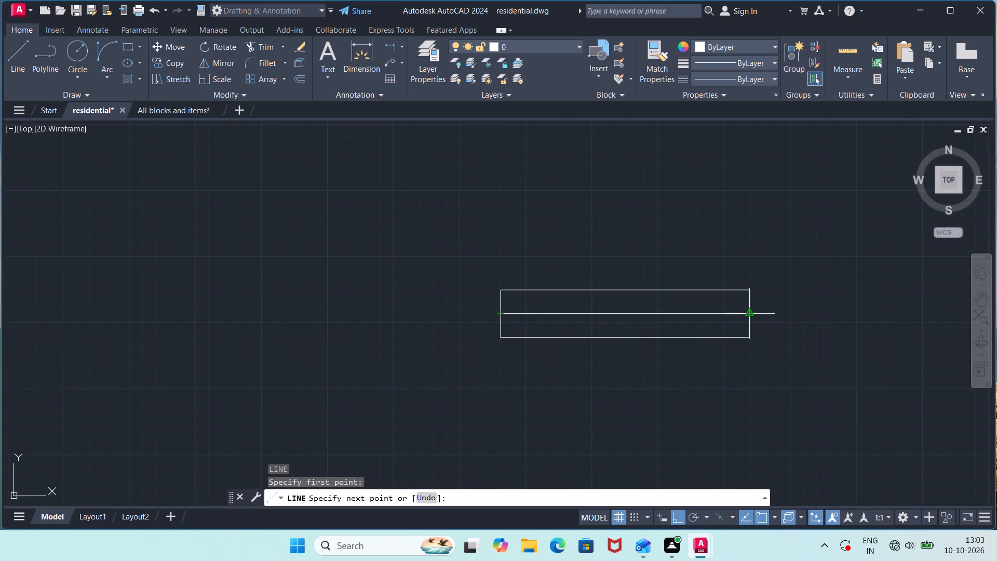
click(745, 315)
key(Escape)
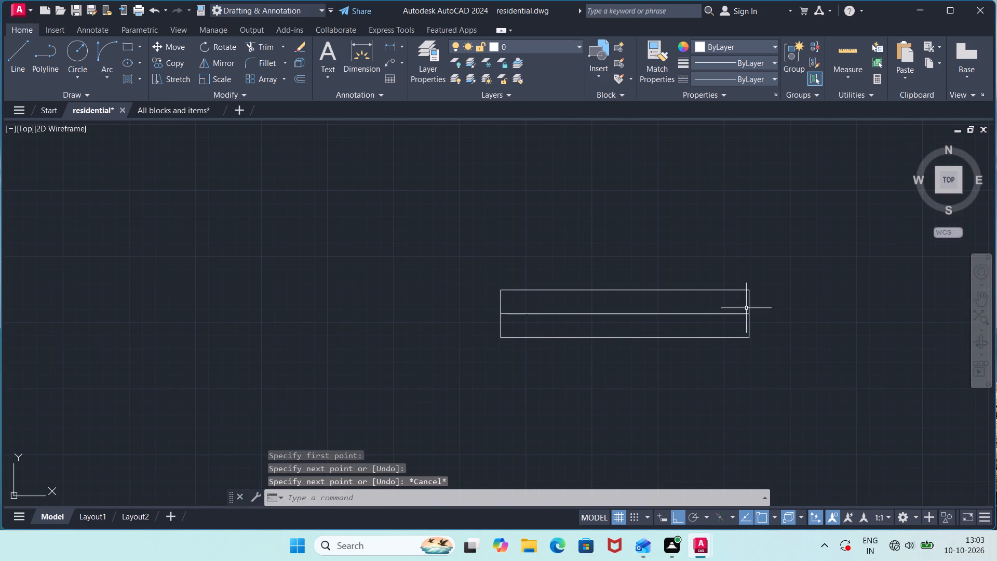
Offset the window's centre line 1.5" to both sides and erase the original centre line.
key(o)
text(FF)
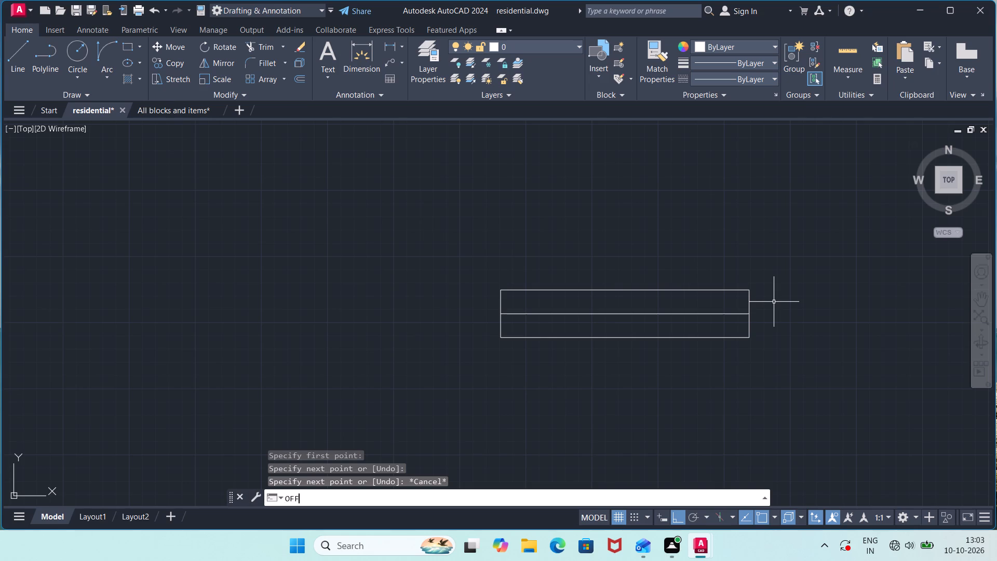
key(Return)
key(Return)
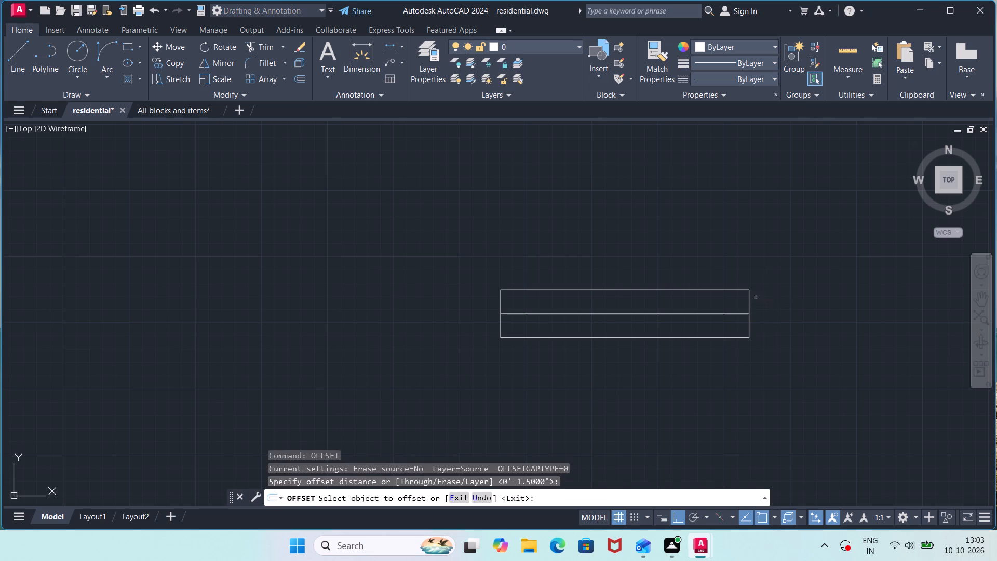
click(729, 313)
click(729, 303)
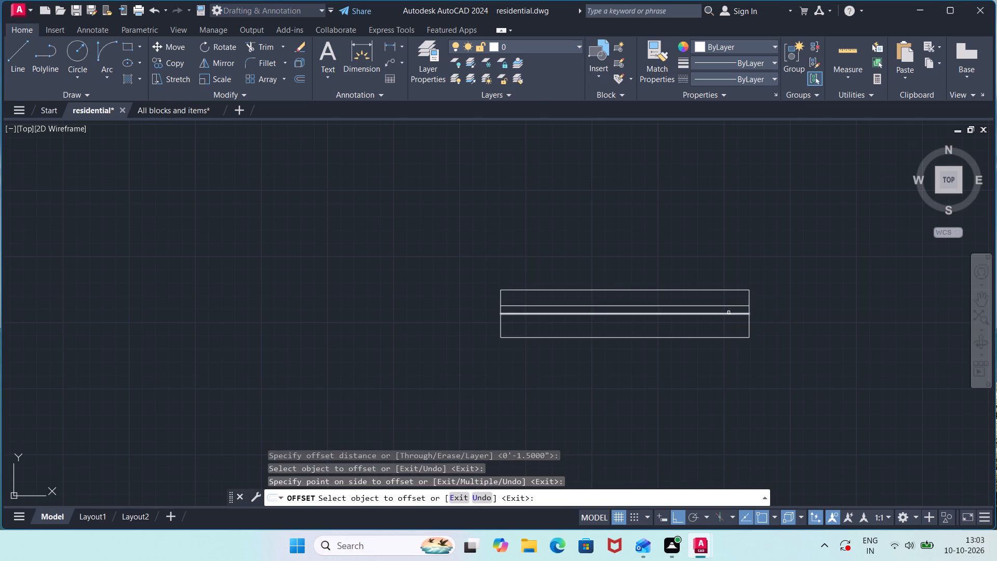
click(729, 313)
click(729, 331)
key(Escape)
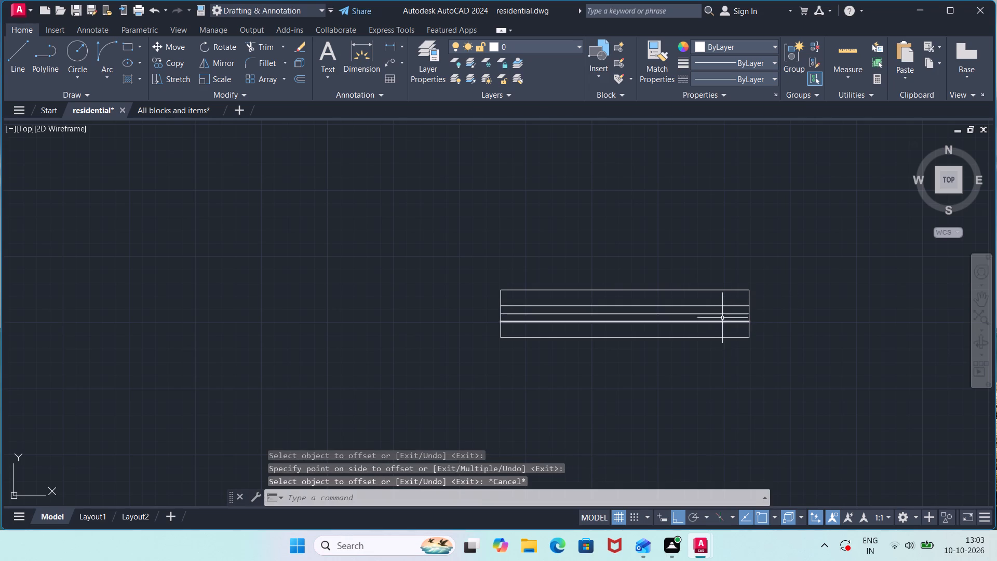
click(722, 314)
key(Delete)
scroll(713, 324, down, 1)
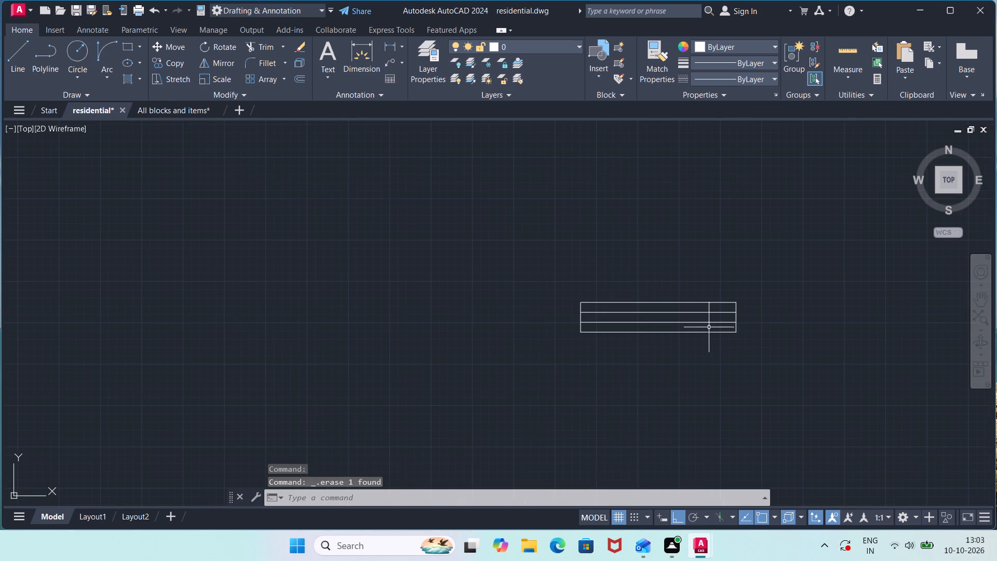
Move the 3'11" window symbol by its lower-left corner into the south outer wall of the southwest room.
drag(545, 272, 556, 283)
click(795, 349)
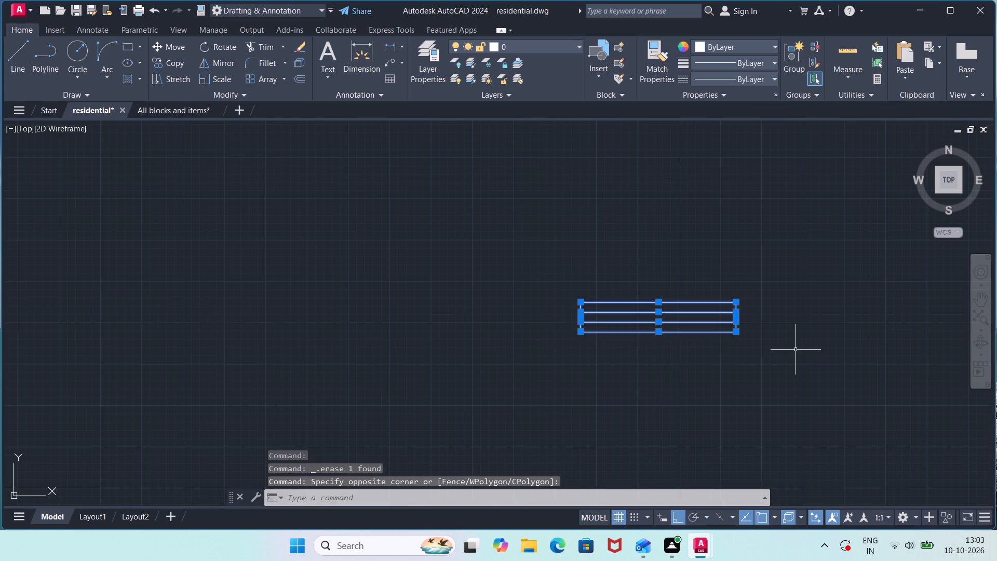
key(m)
key(Return)
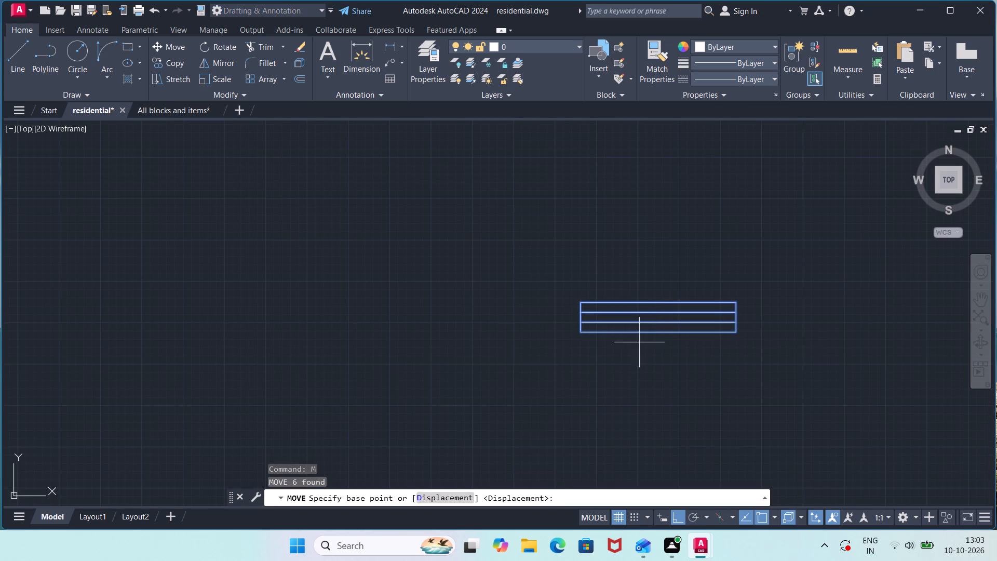
click(580, 333)
middle_drag(408, 375, 680, 303)
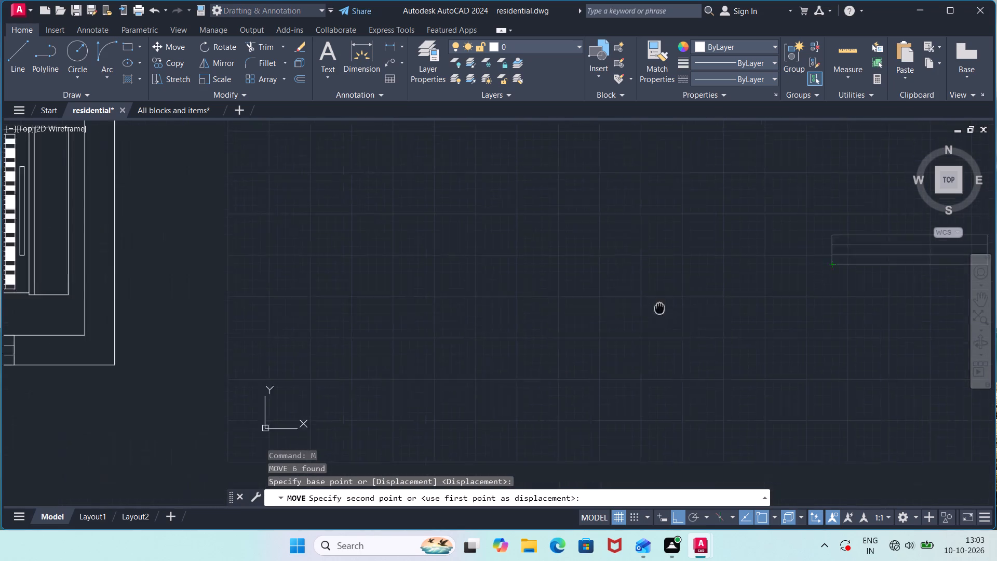
middle_drag(680, 303, 996, 208)
middle_drag(257, 324, 996, 269)
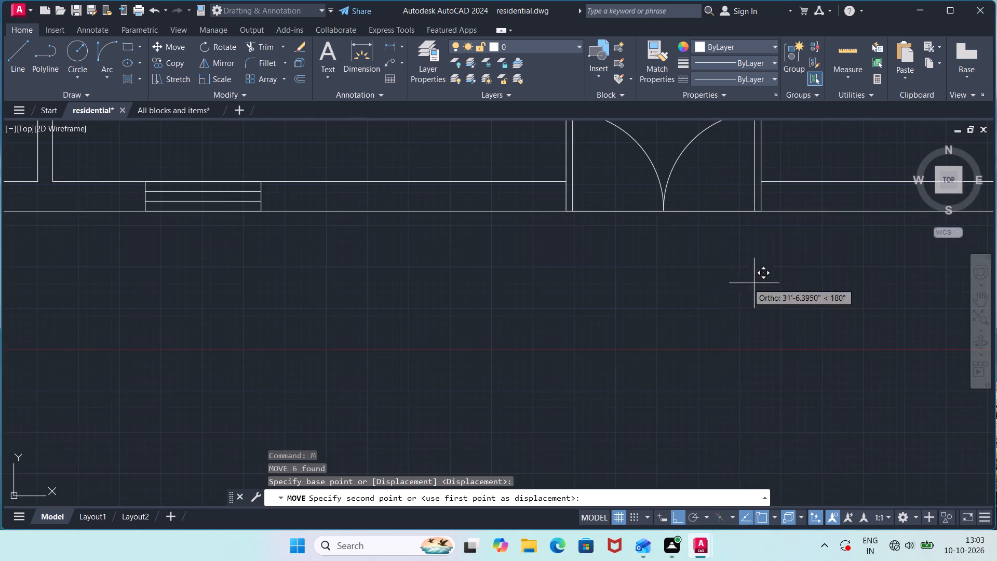
middle_drag(512, 299, 996, 336)
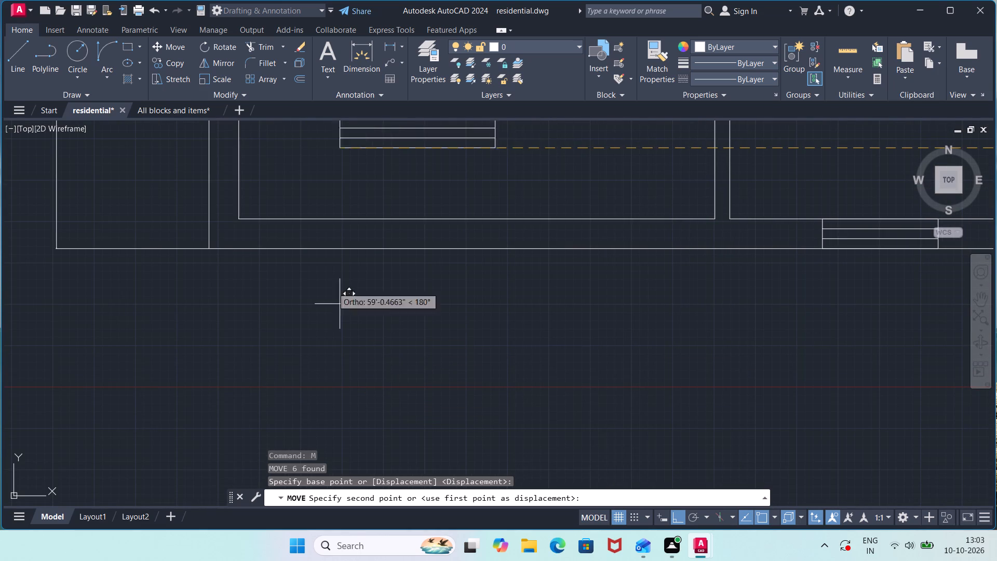
click(372, 253)
scroll(512, 297, down, 3)
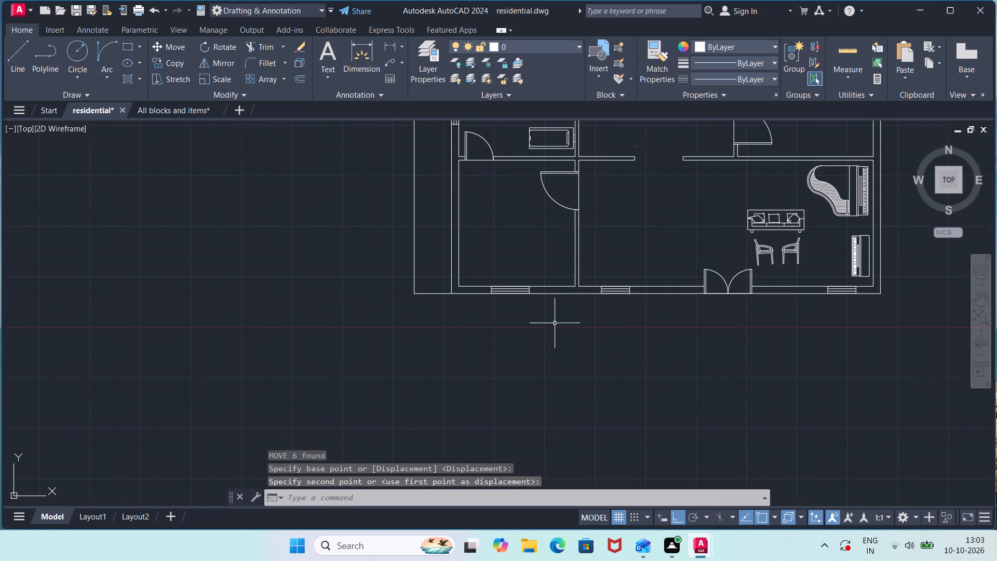
Start an upright window outline east of the plan with a 3'11" line north and a 9" line east.
middle_drag(669, 330, 604, 395)
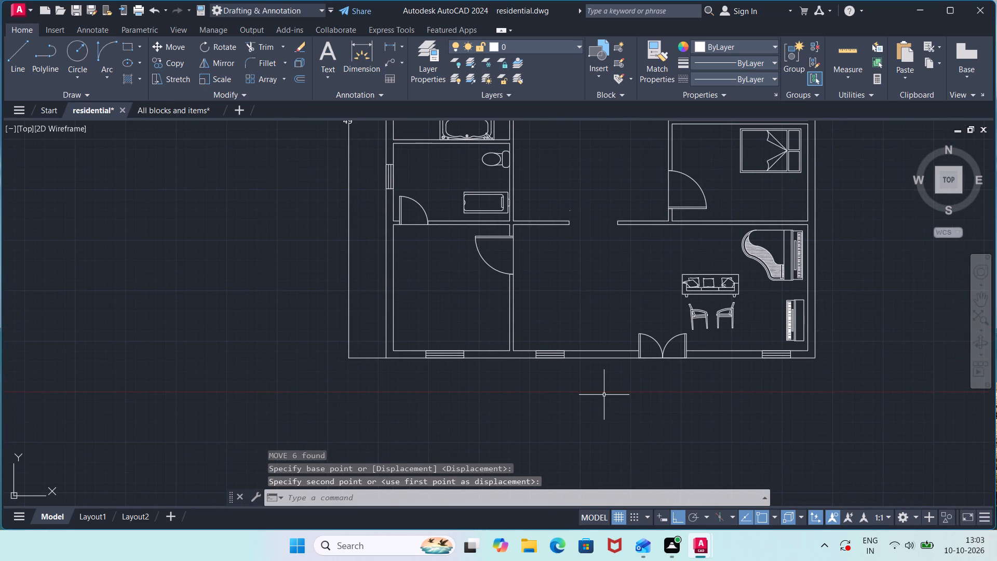
middle_drag(899, 354, 794, 385)
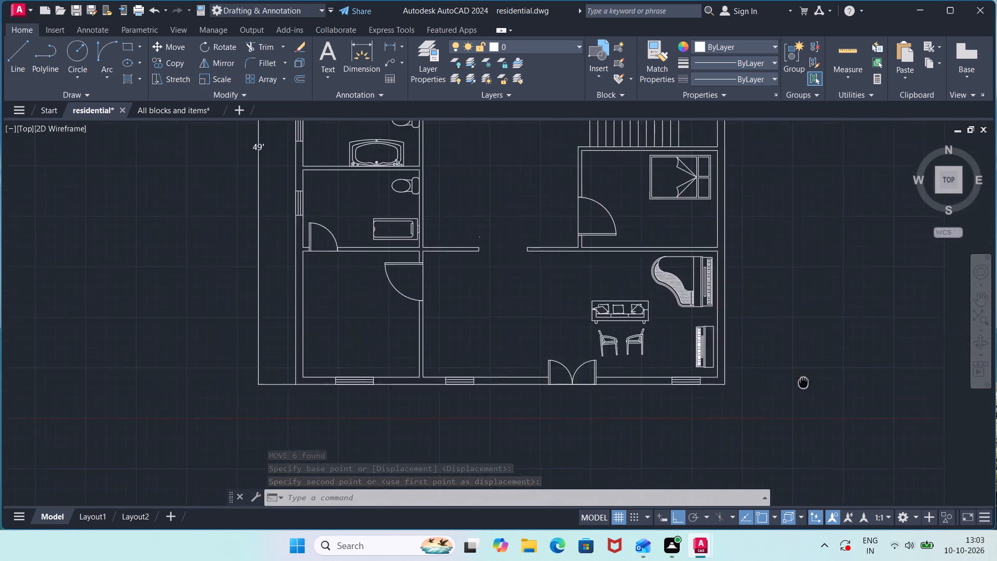
middle_drag(794, 385, 670, 425)
key(l)
key(Return)
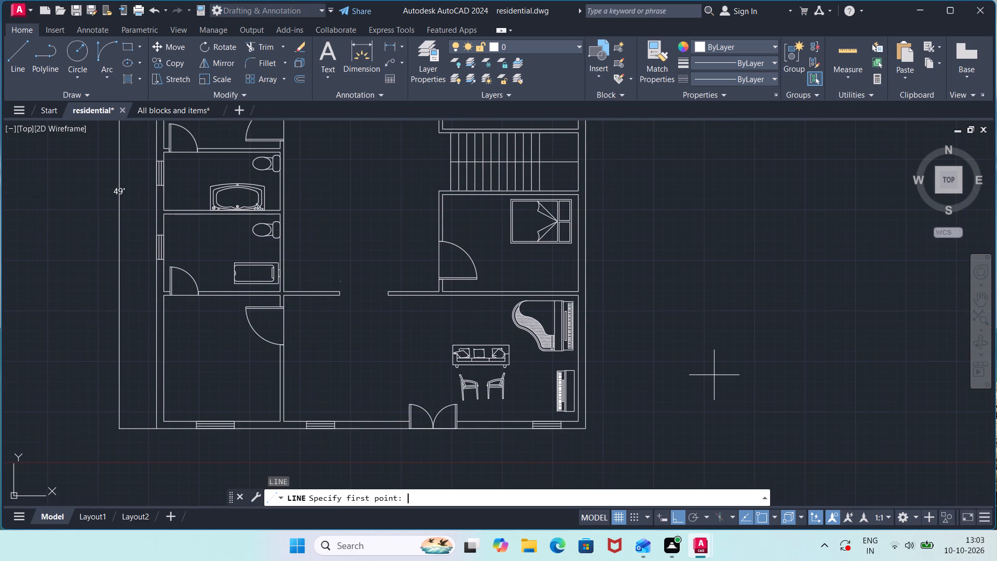
click(667, 417)
text(3'1)
text(1")
key(Return)
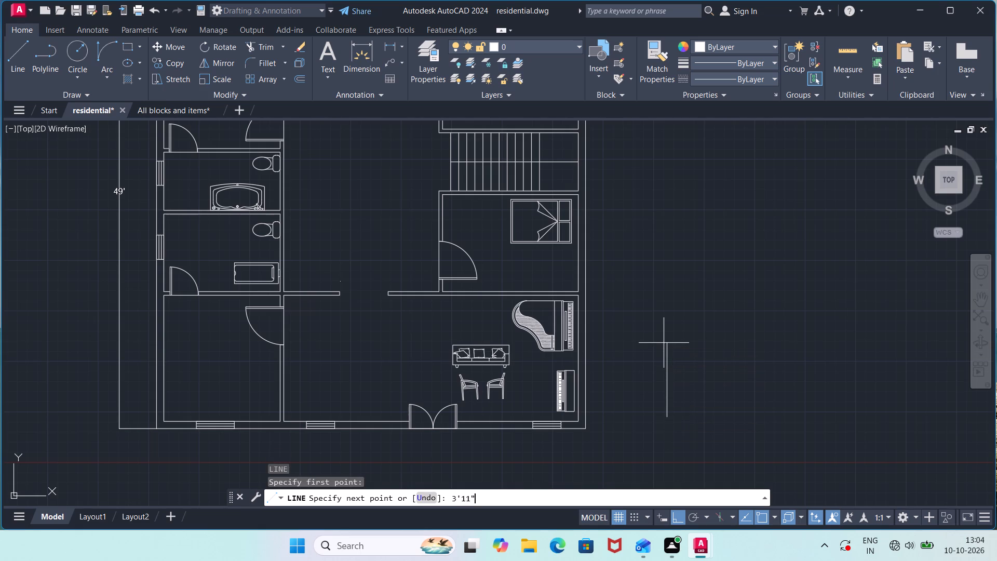
text(9")
key(Return)
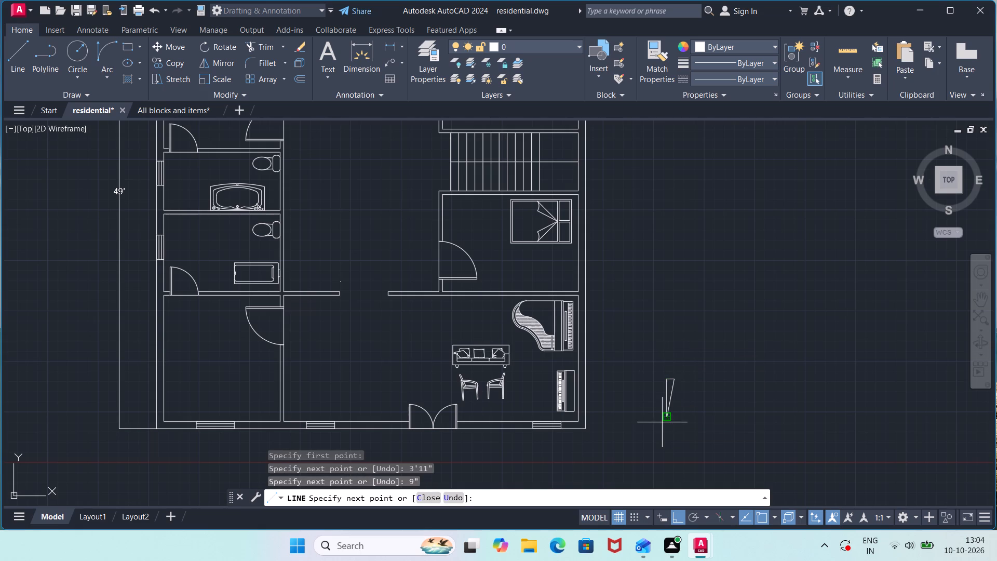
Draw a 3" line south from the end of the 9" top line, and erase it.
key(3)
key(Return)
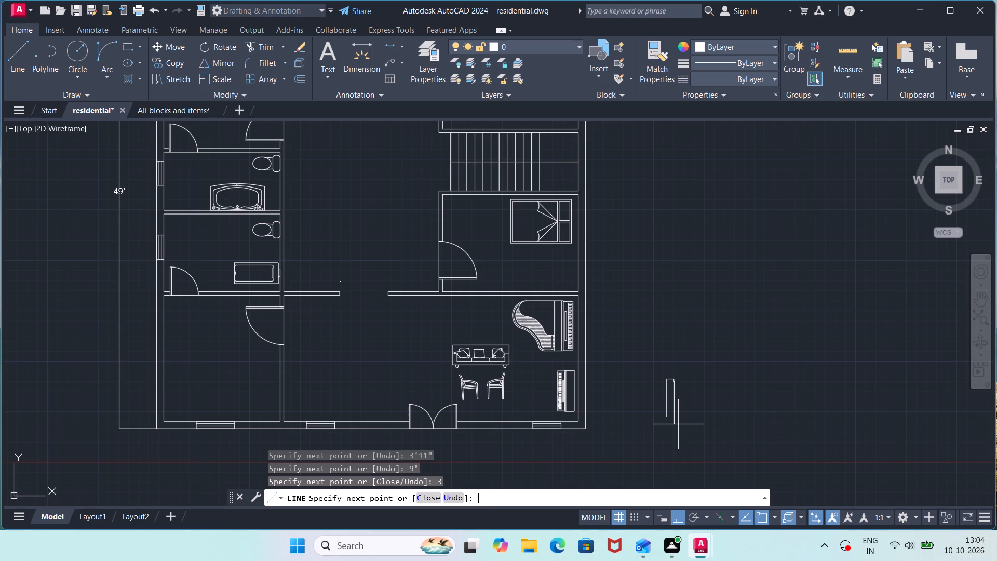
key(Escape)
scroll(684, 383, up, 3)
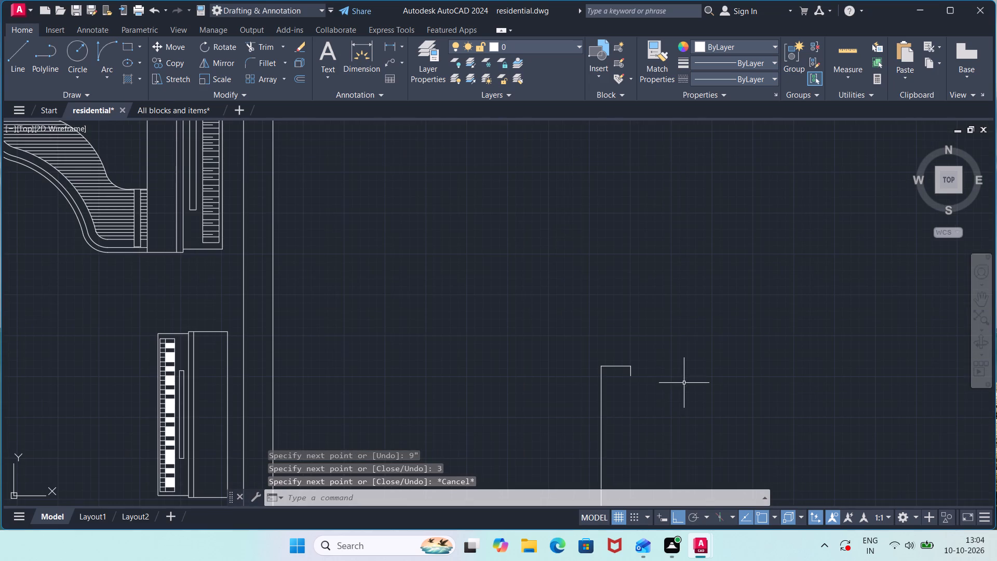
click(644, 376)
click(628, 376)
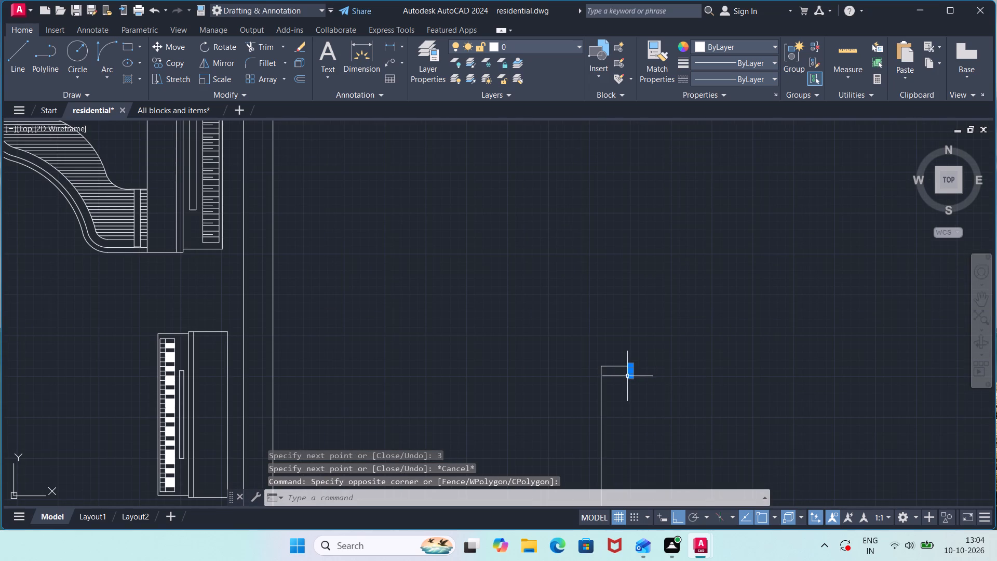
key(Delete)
Complete the upright outline with a 3'11" east side and a bottom line back to the starting corner.
key(l)
key(Return)
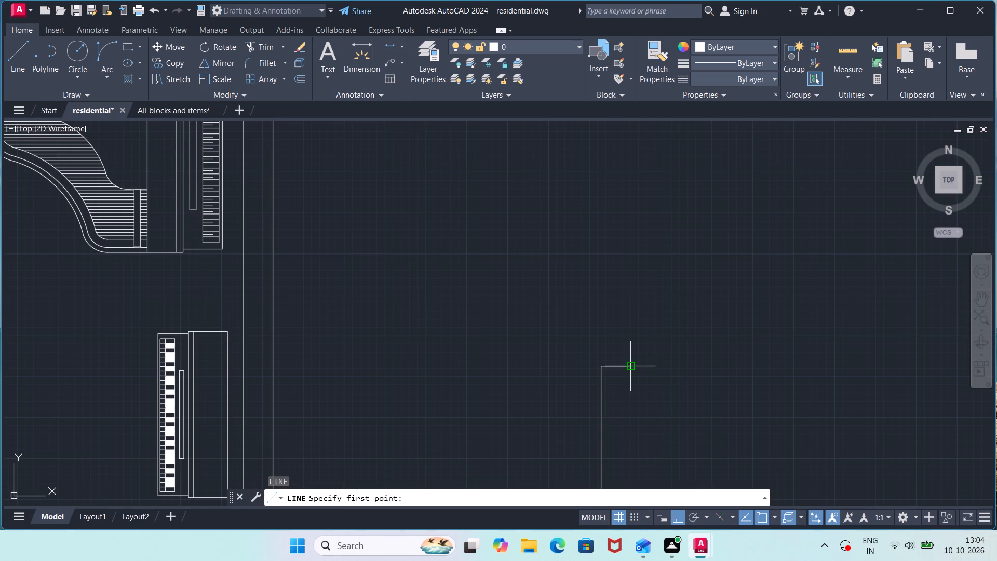
click(631, 365)
text(3'11")
key(Return)
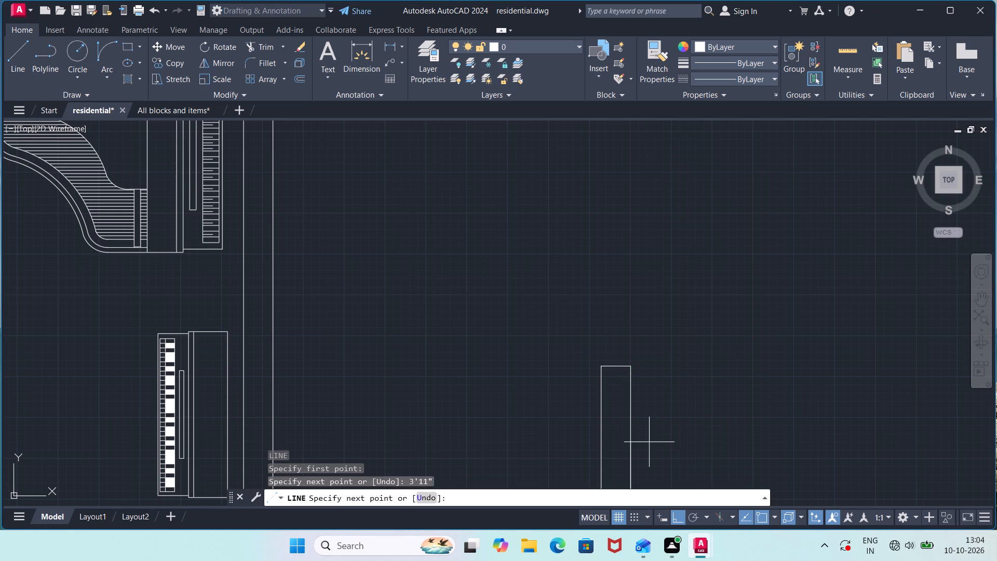
scroll(649, 442, down, 1)
middle_drag(649, 442, 653, 271)
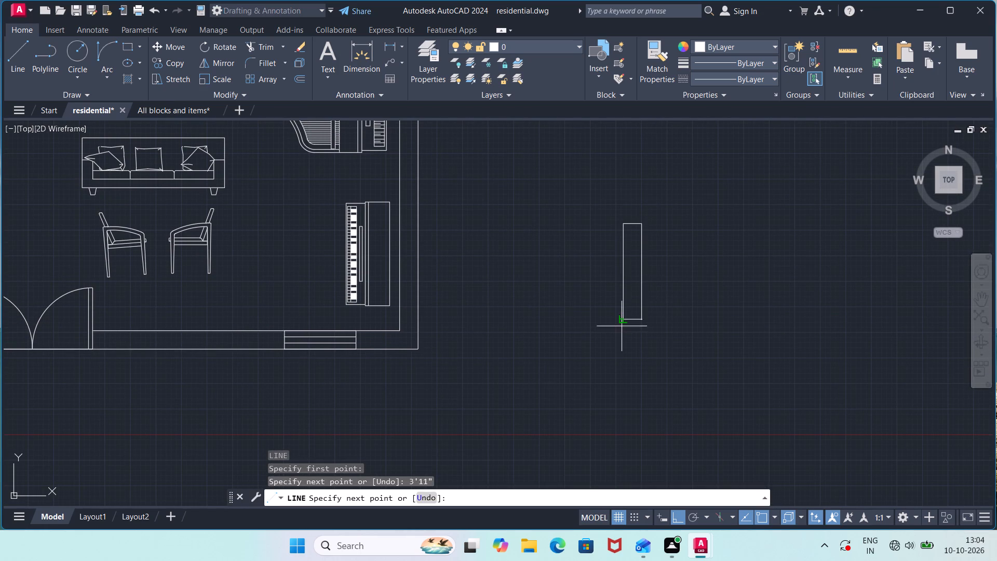
click(622, 318)
key(Escape)
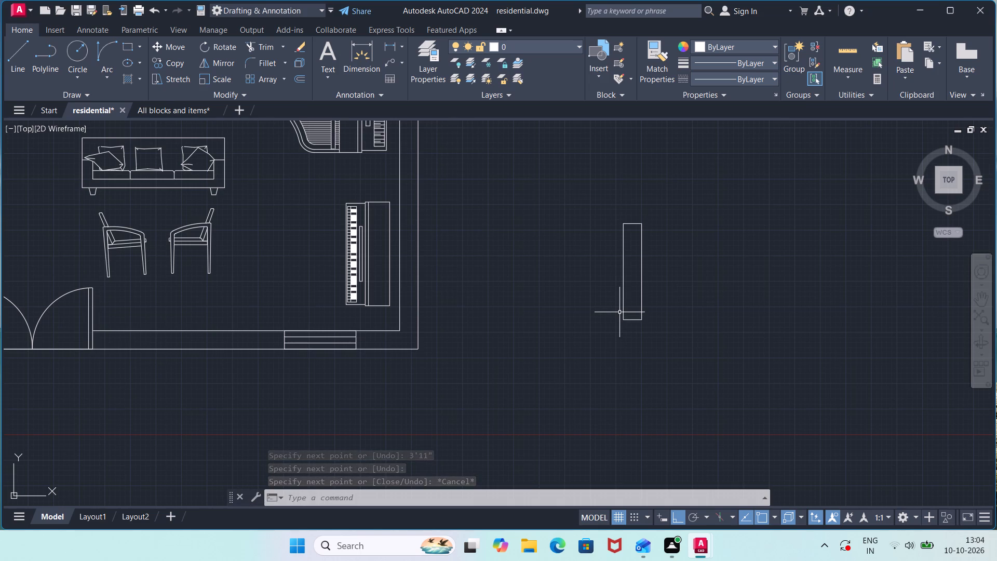
Draw a vertical centre line between the midpoints of the upright window outline's short sides.
key(l)
key(Return)
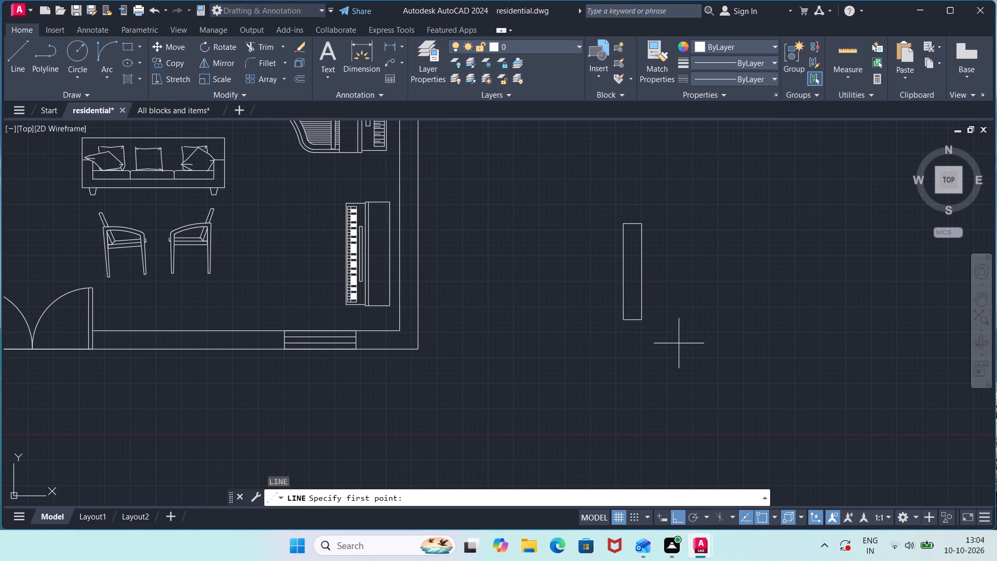
click(634, 318)
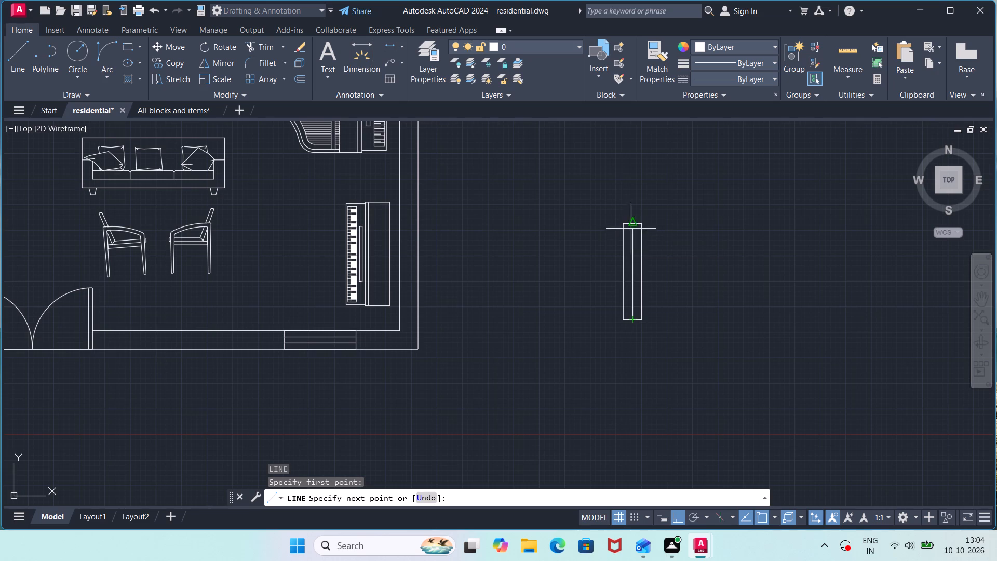
click(631, 222)
key(Escape)
Offset the upright window symbol's centre line 1.5" to both its west and east sides.
text(OFF)
key(Return)
key(Return)
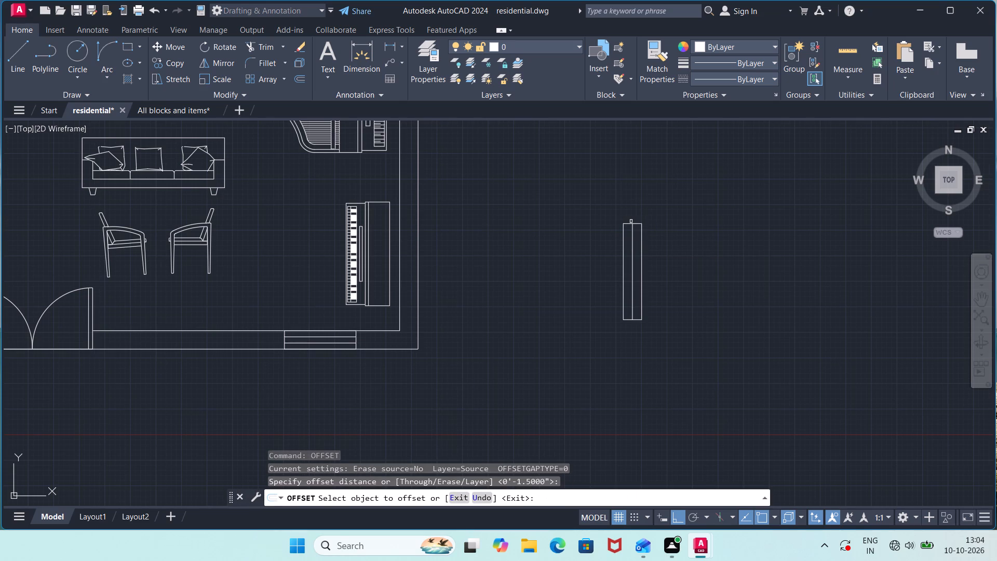
click(634, 265)
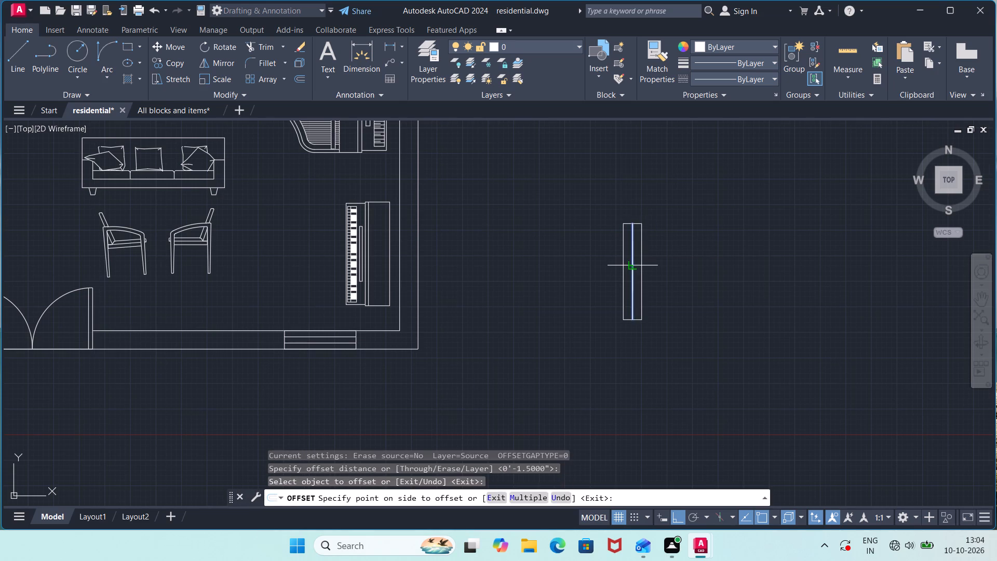
click(637, 265)
click(633, 275)
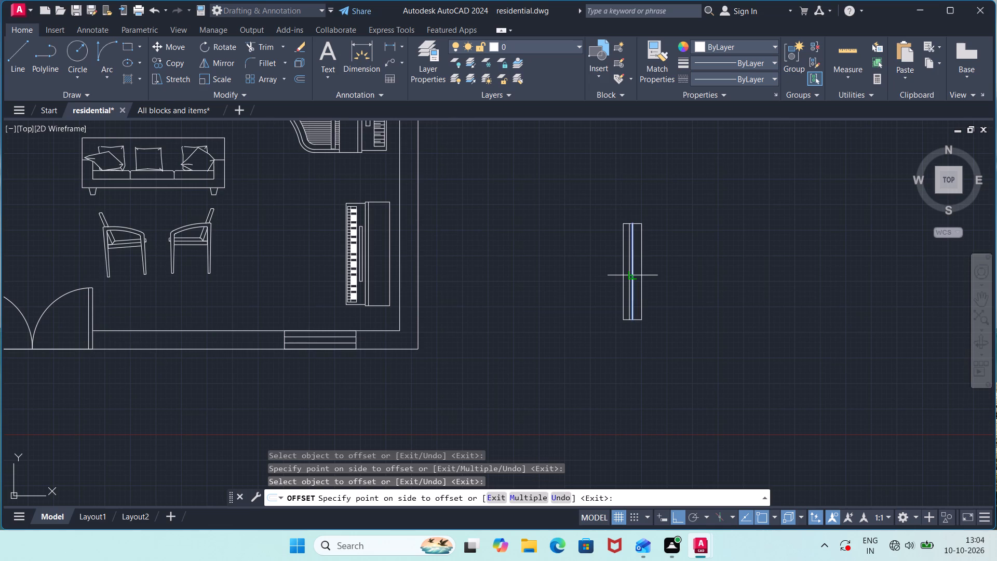
click(639, 275)
scroll(636, 275, up, 2)
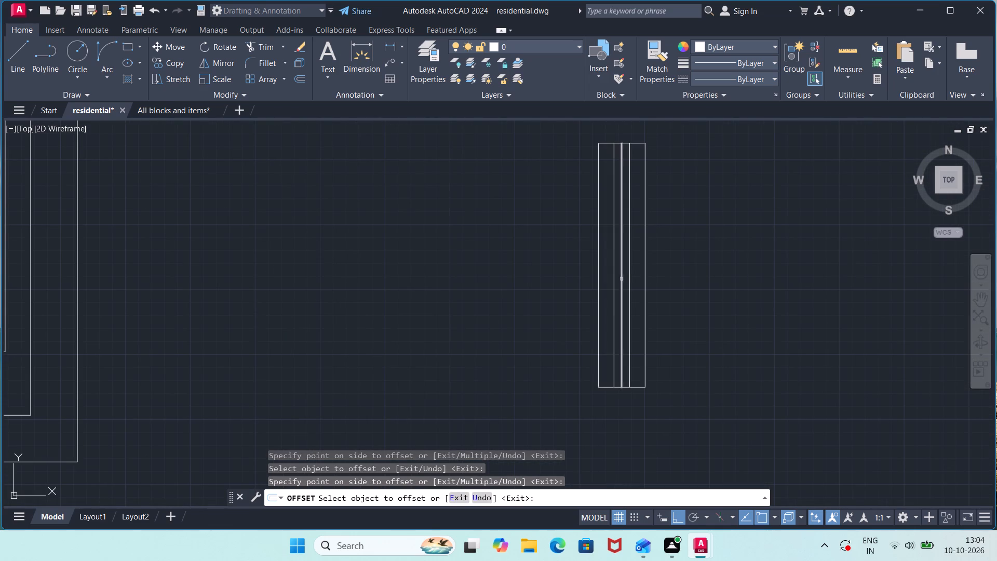
key(Escape)
Erase the original centre line between the two offset lines of the upright window symbol.
click(624, 278)
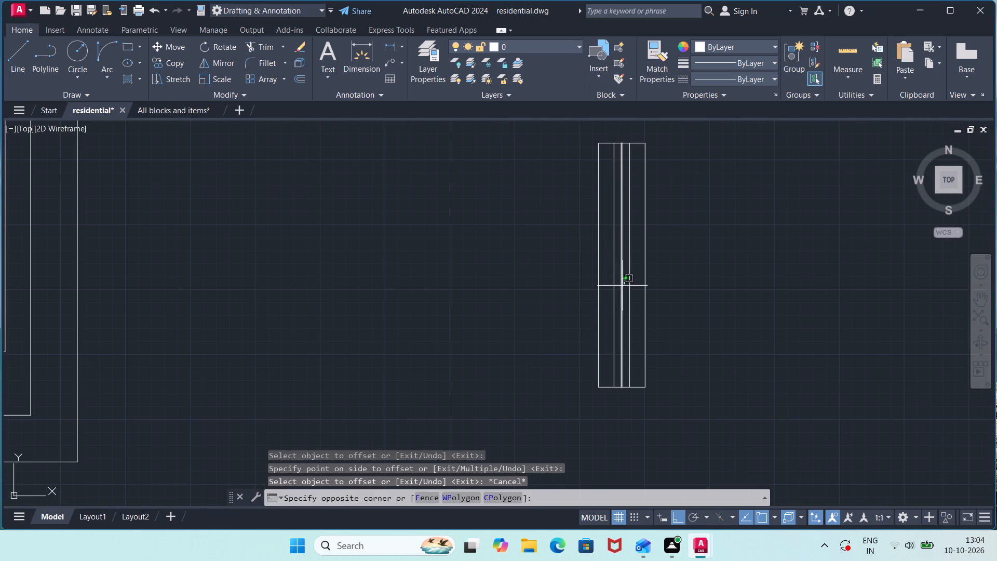
click(622, 288)
key(Delete)
Move the complete window symbol by its southwest corner into the east outer wall of the living room, beside the pianos.
scroll(623, 288, down, 2)
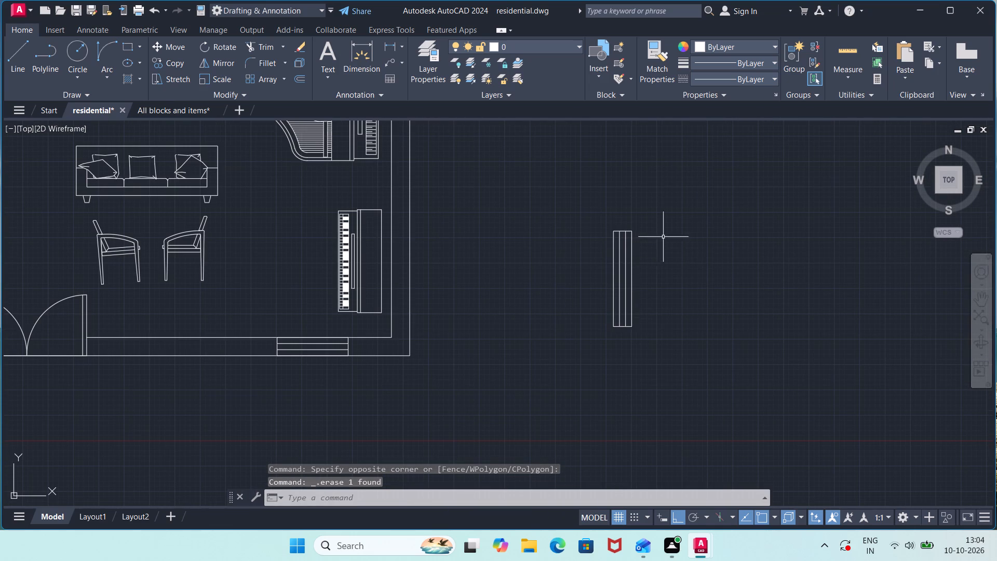
click(650, 223)
click(602, 355)
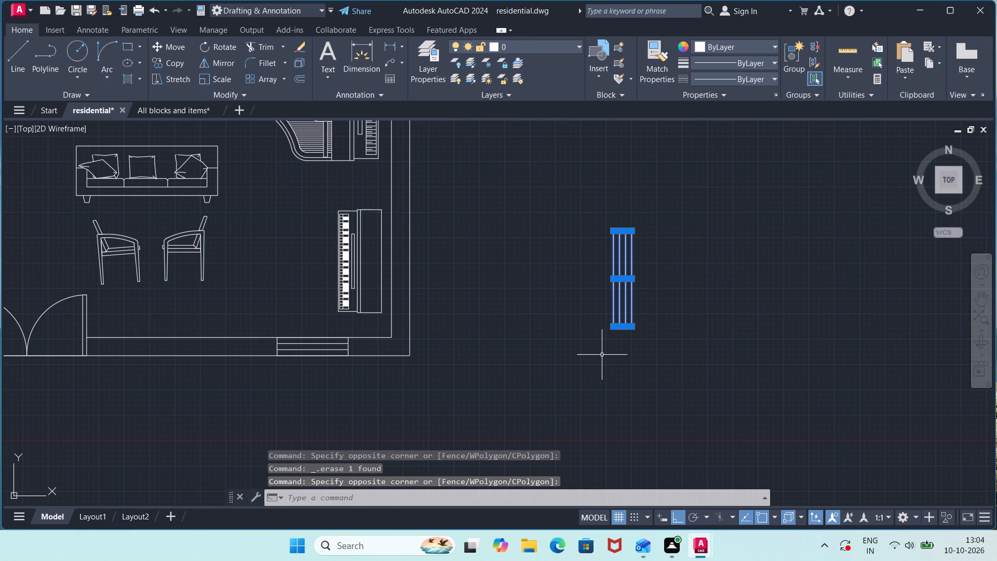
key(m)
key(Return)
click(610, 328)
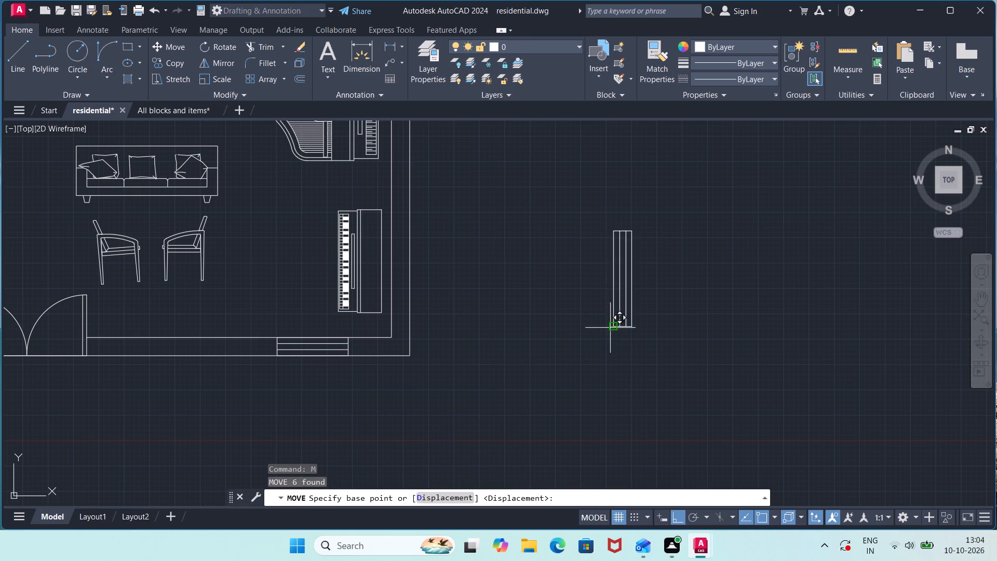
middle_drag(307, 260, 553, 384)
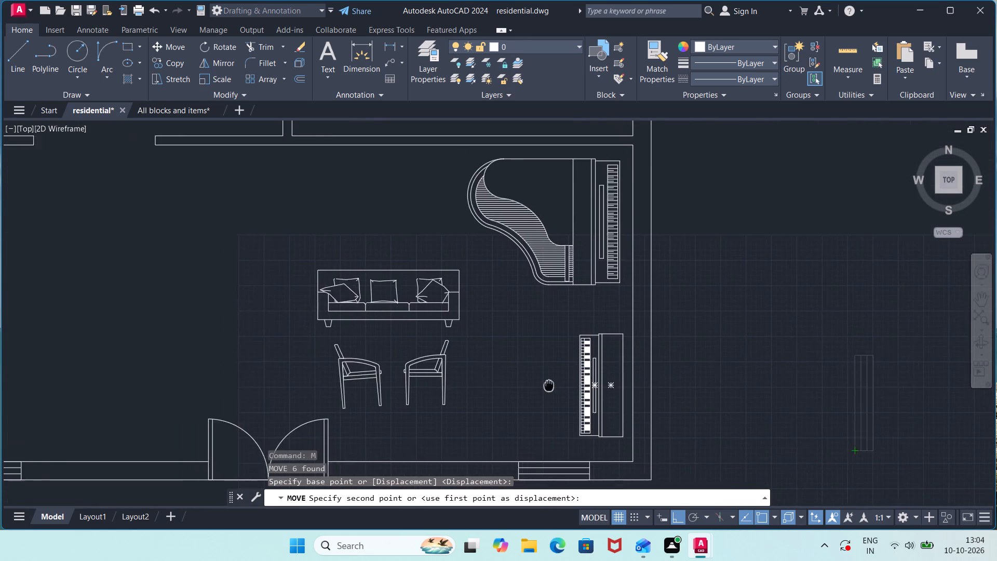
middle_drag(553, 384, 590, 384)
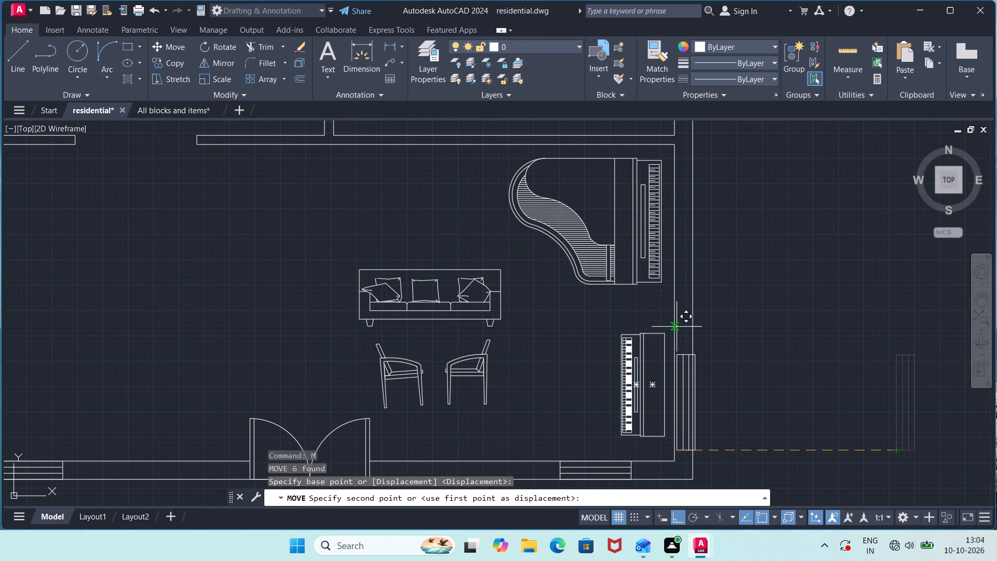
click(676, 321)
Draw another upright window outline, 3'11" high and 9" wide, in the empty space east of the plan.
scroll(792, 316, down, 2)
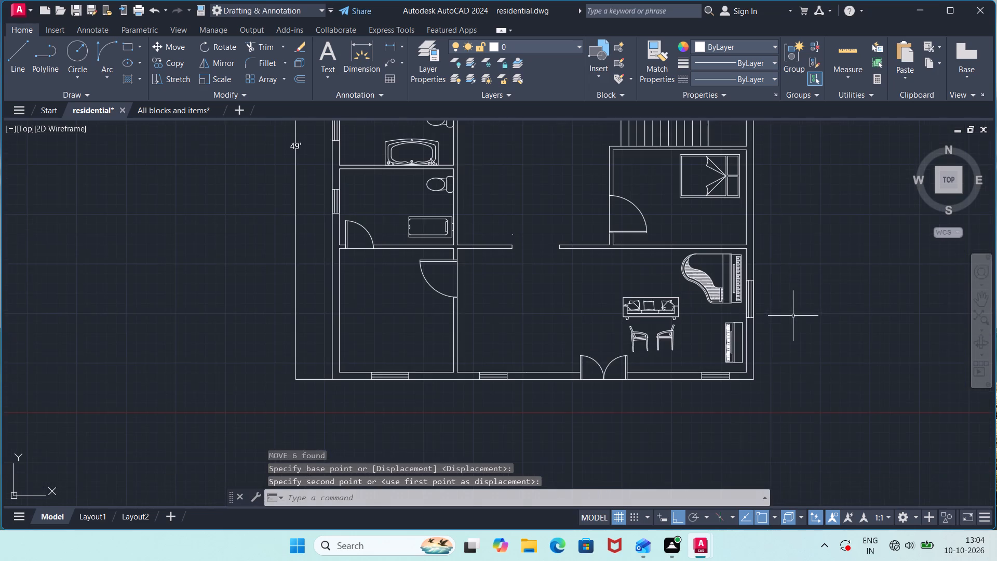
middle_drag(793, 315, 744, 332)
key(l)
key(Return)
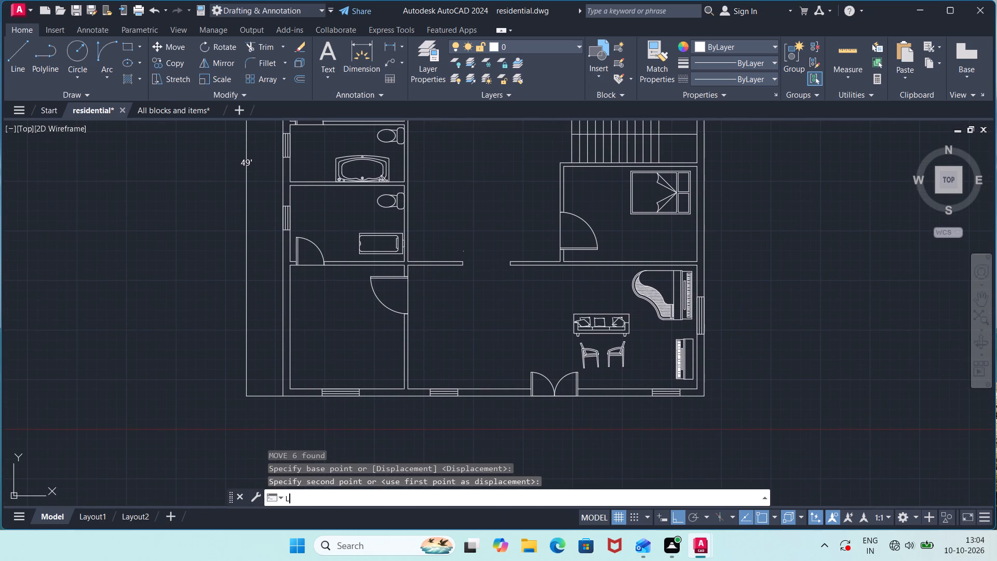
click(758, 360)
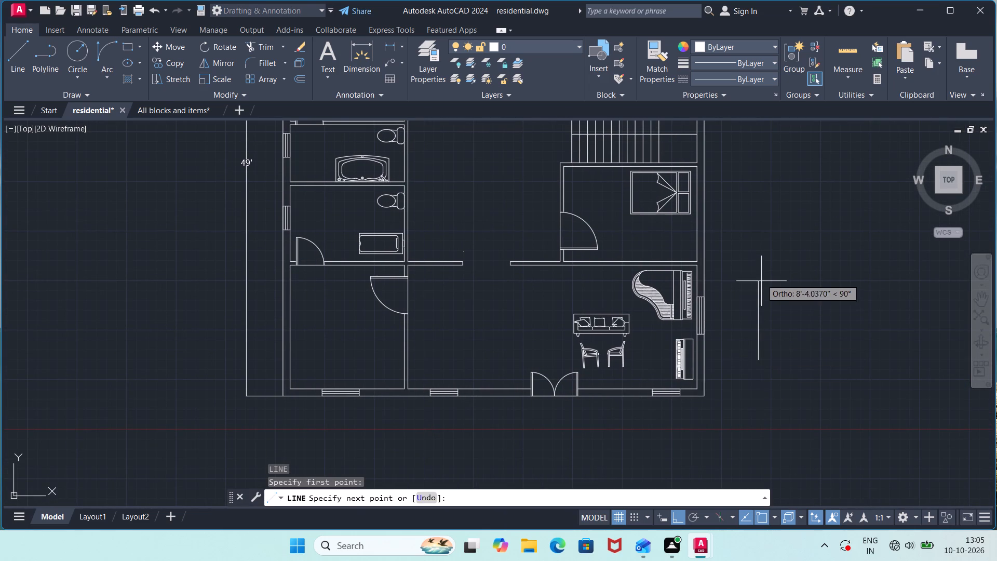
text(3')
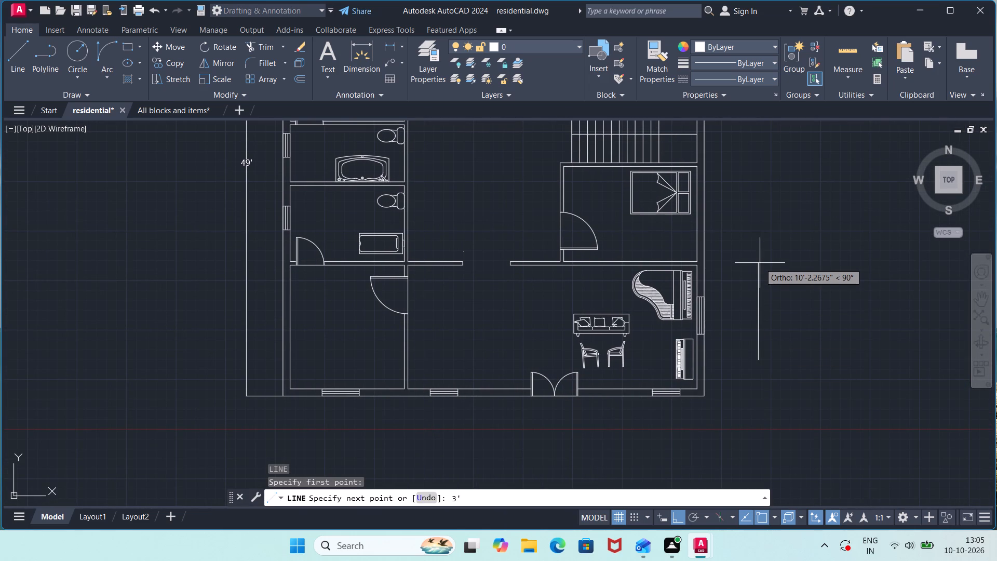
text(11")
key(Return)
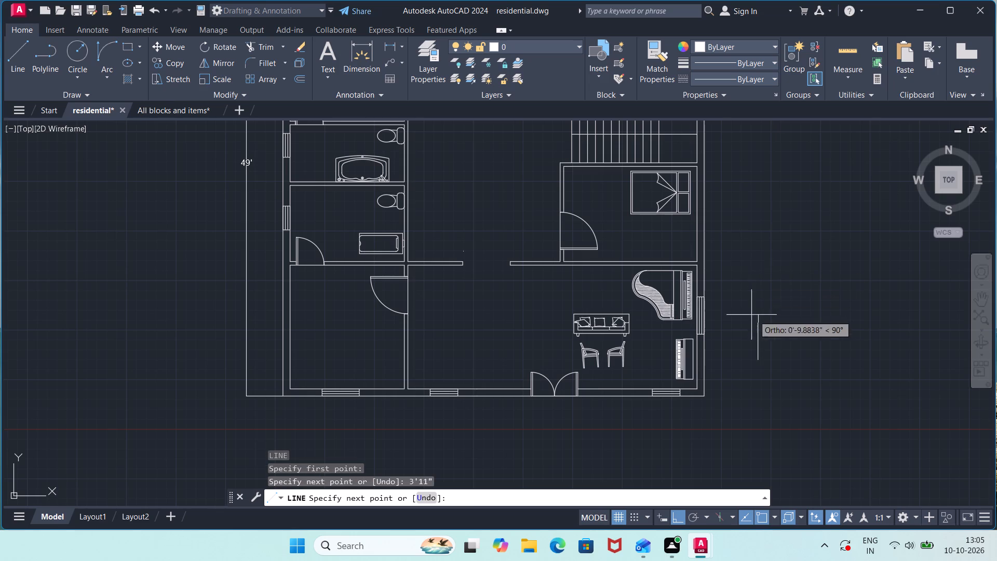
text(9")
key(Return)
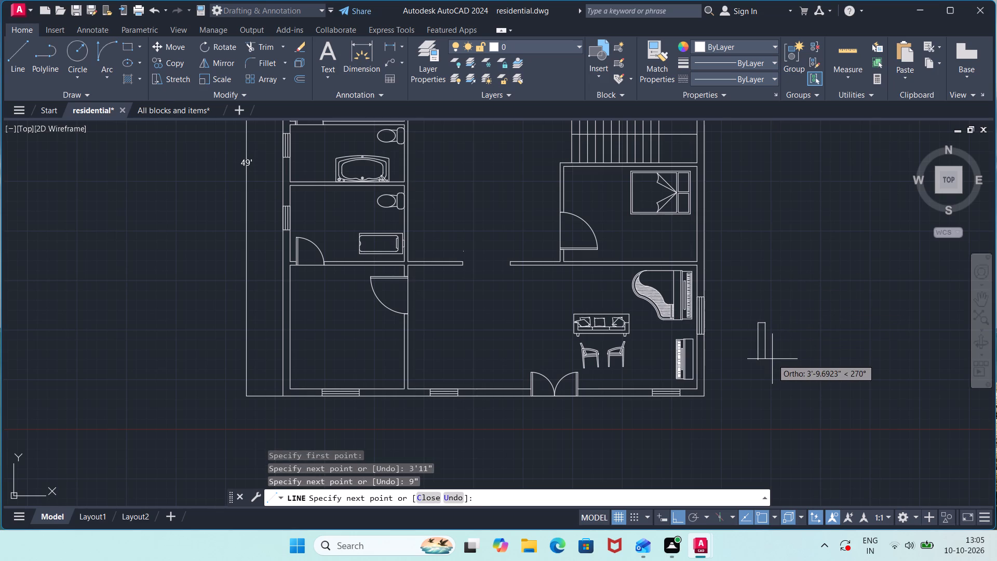
text(3'11")
key(Return)
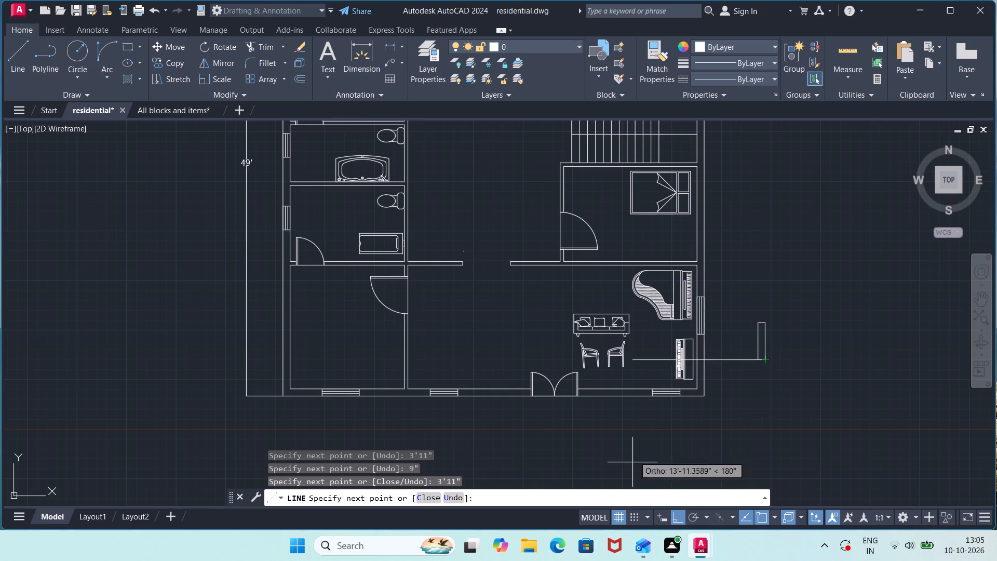
click(758, 359)
key(Escape)
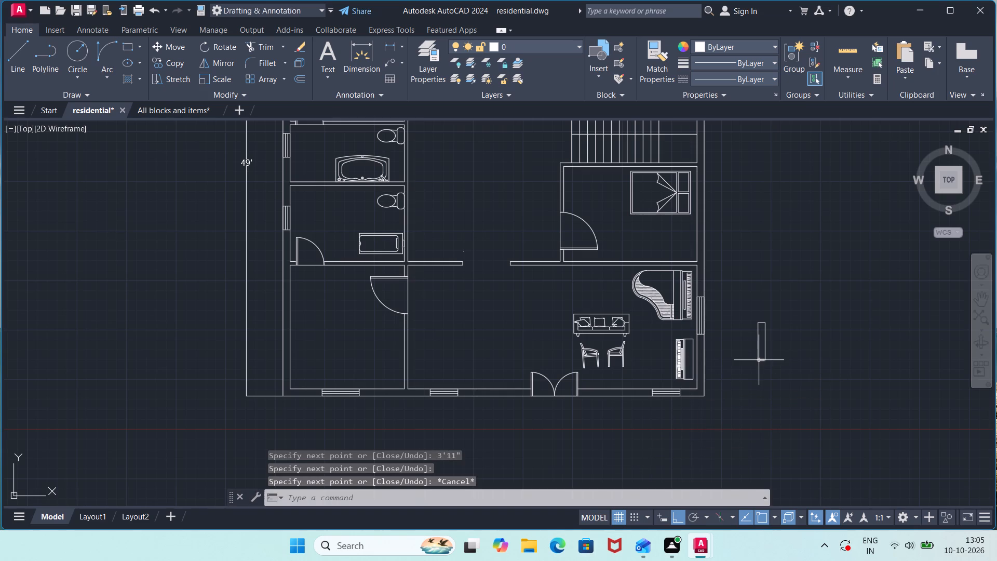
Draw a vertical centre line between the midpoints of the new window outline's short sides.
scroll(769, 350, up, 2)
key(l)
key(Return)
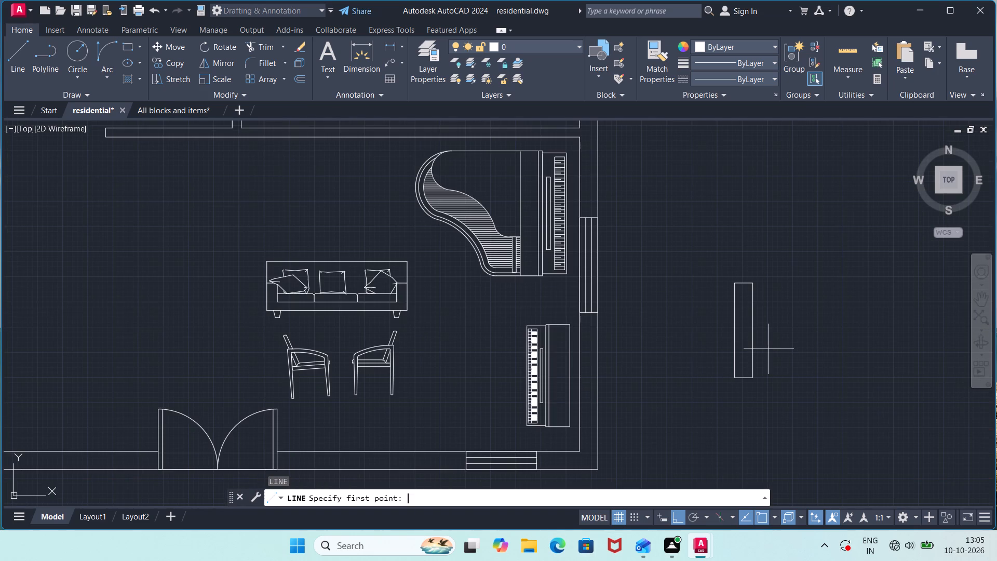
click(744, 380)
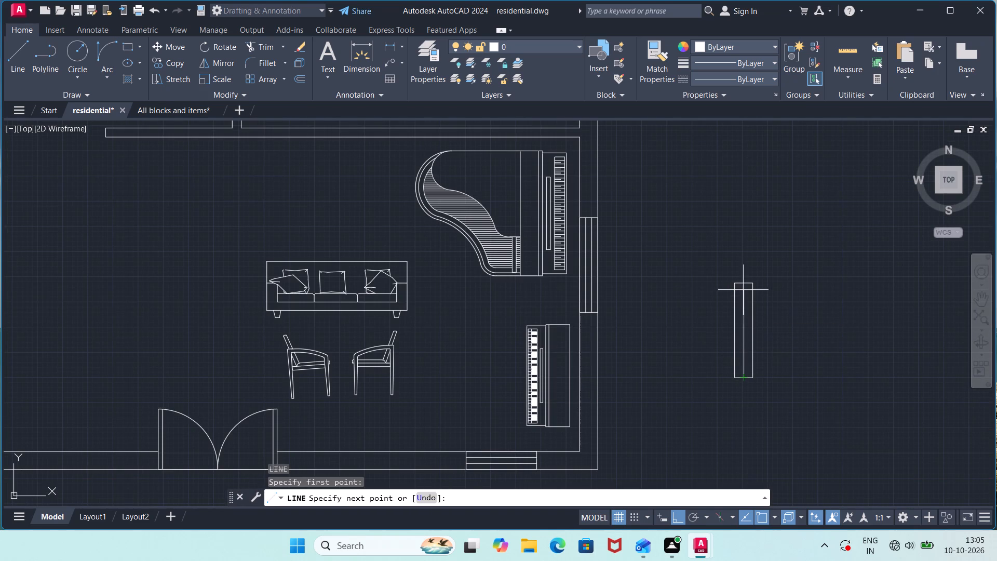
click(744, 279)
key(Escape)
Offset the new window outline's centre line 1.5" to both its east and west sides.
scroll(757, 305, up, 2)
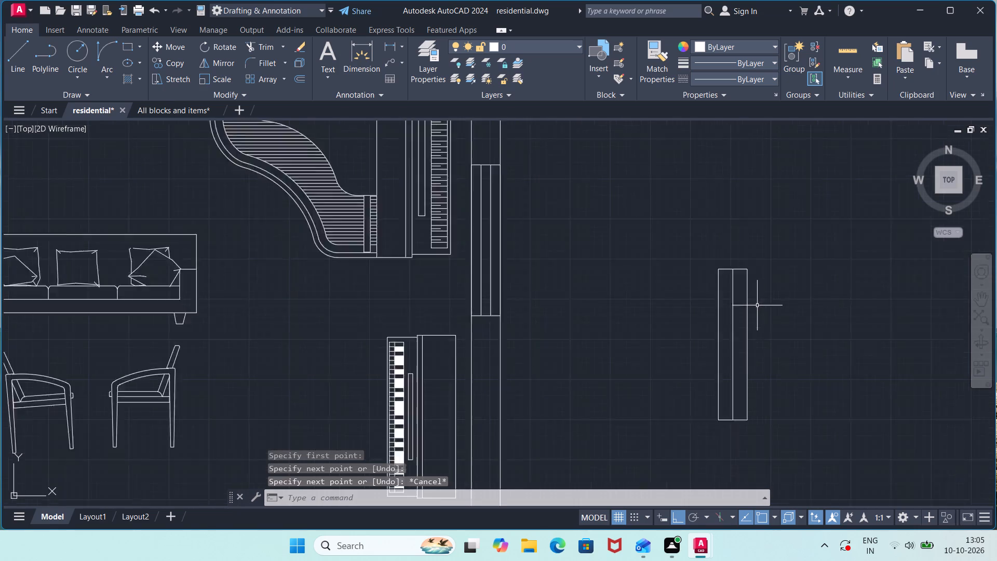
scroll(757, 305, up, 2)
key(o)
text(FF)
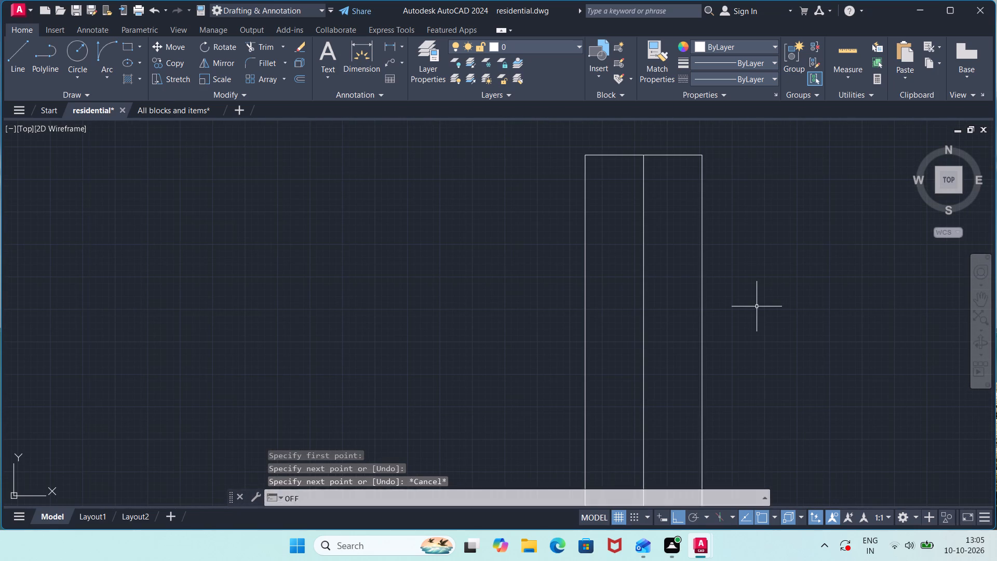
key(Return)
key(Return)
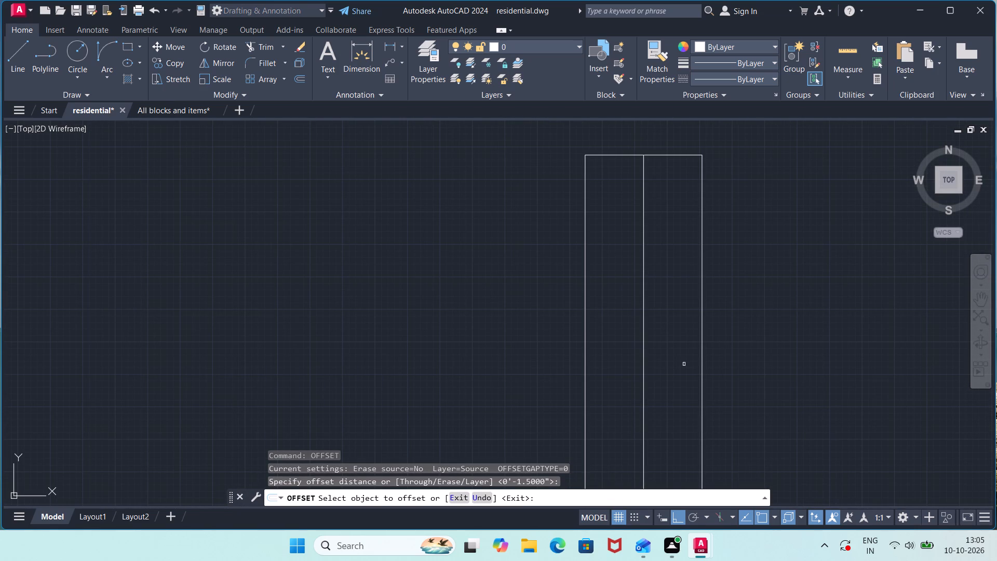
click(644, 385)
click(688, 384)
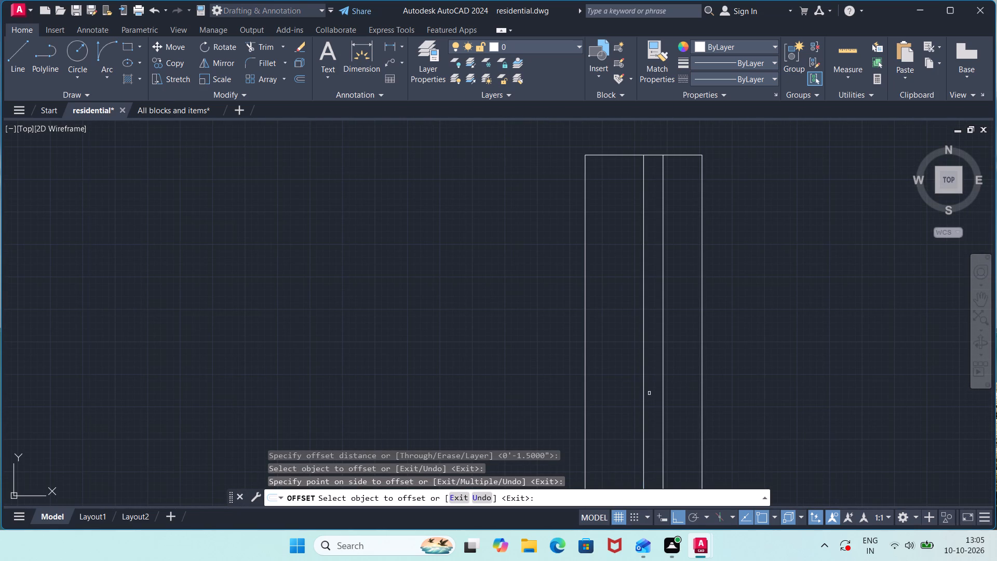
click(642, 394)
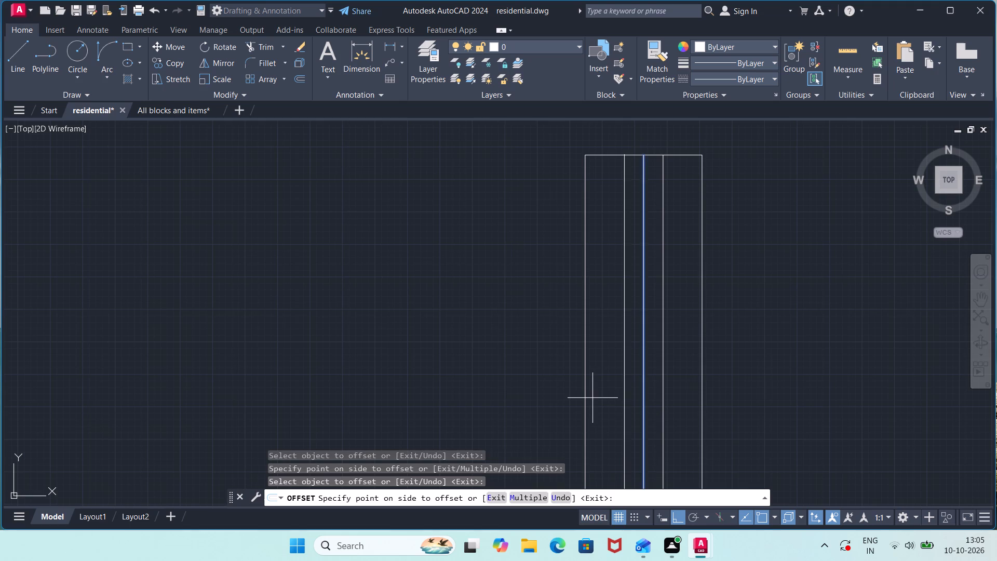
click(589, 398)
key(Escape)
Erase the original centre line between the two offset lines of the new window symbol.
click(650, 388)
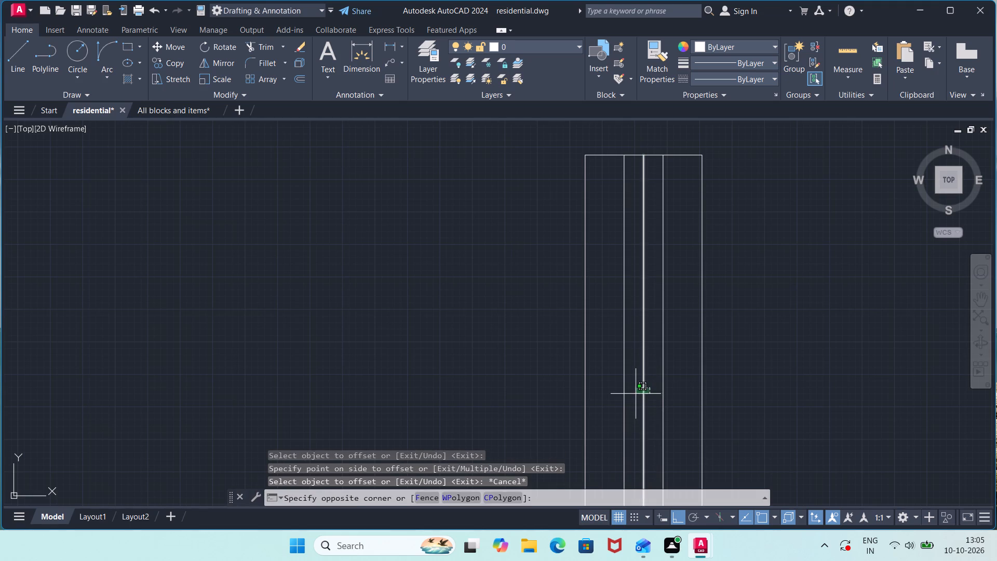
click(636, 394)
key(Delete)
Move the new window symbol by its southwest corner into the west outer wall of the plan's southwest room.
scroll(654, 390, down, 3)
middle_drag(700, 384, 701, 382)
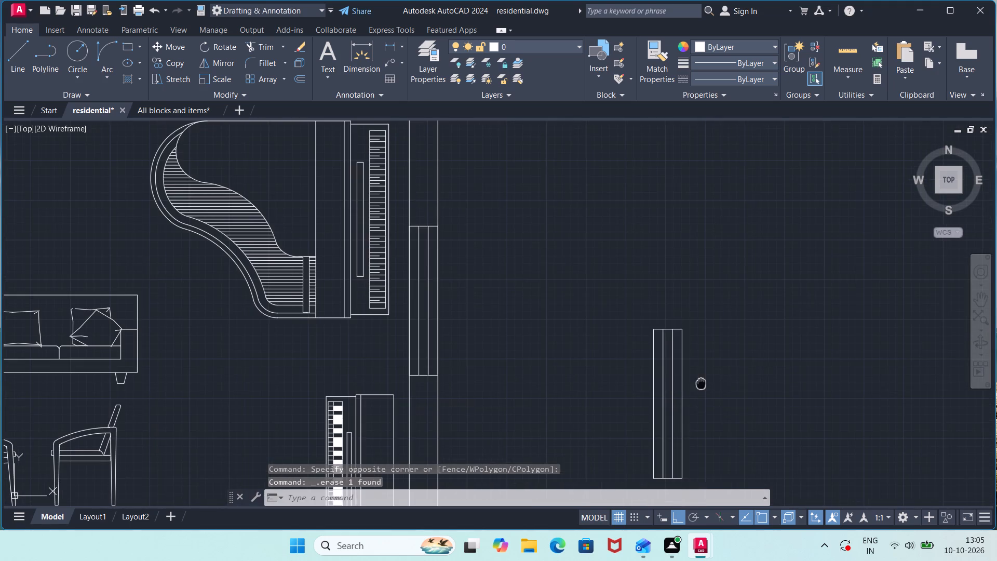
middle_drag(701, 382, 718, 291)
click(720, 218)
click(635, 439)
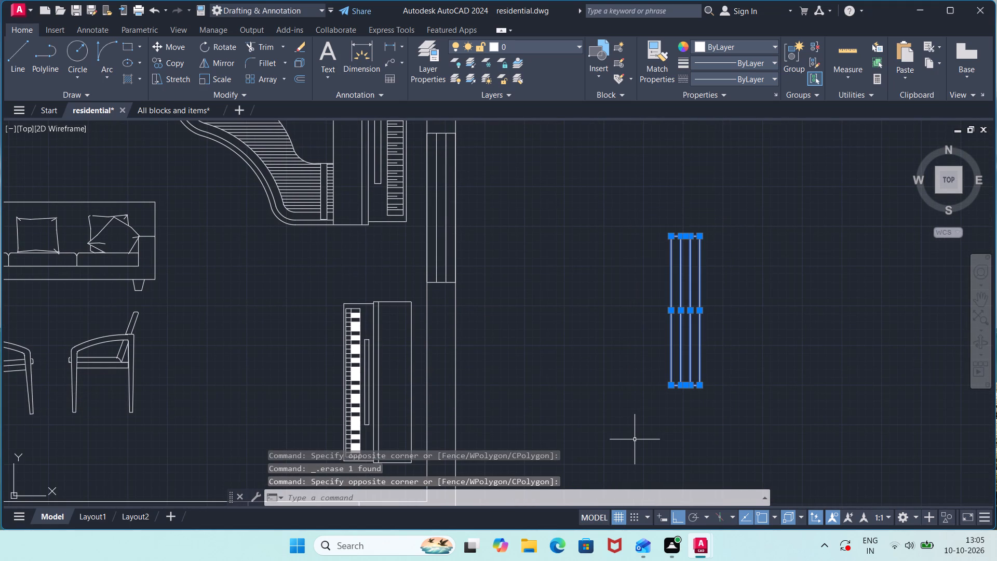
key(m)
key(Return)
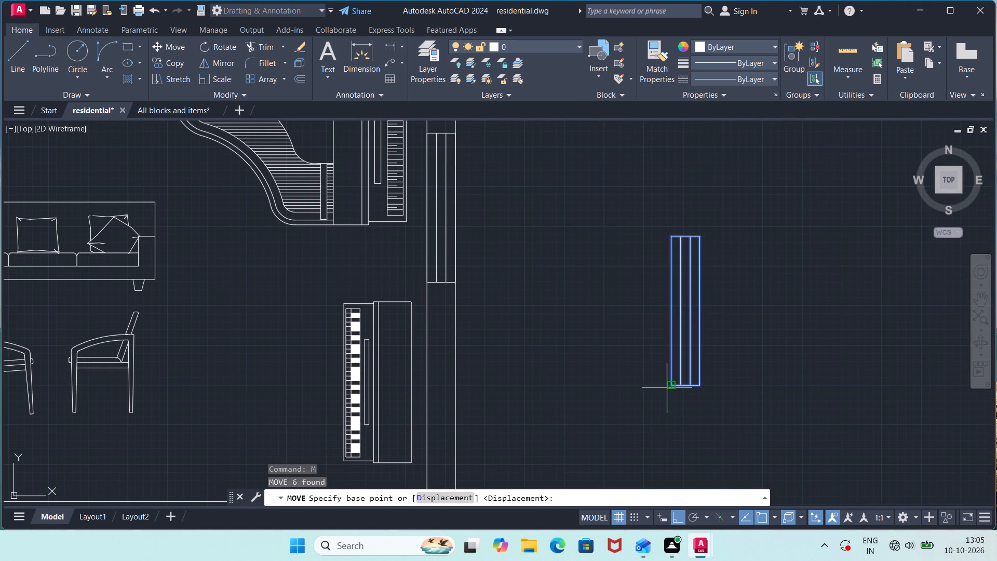
click(670, 388)
middle_drag(255, 400, 932, 364)
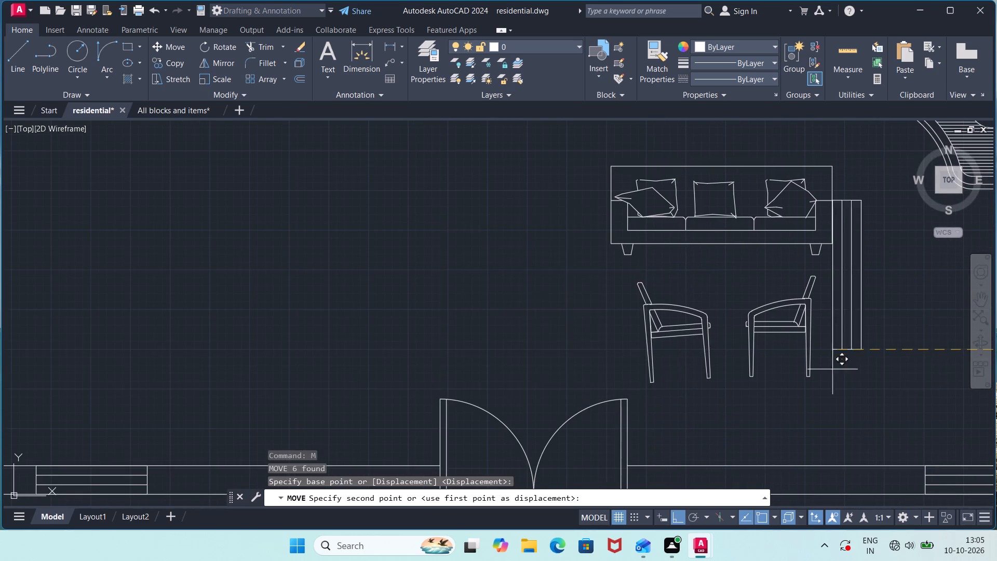
middle_drag(444, 372, 989, 363)
middle_drag(274, 355, 823, 398)
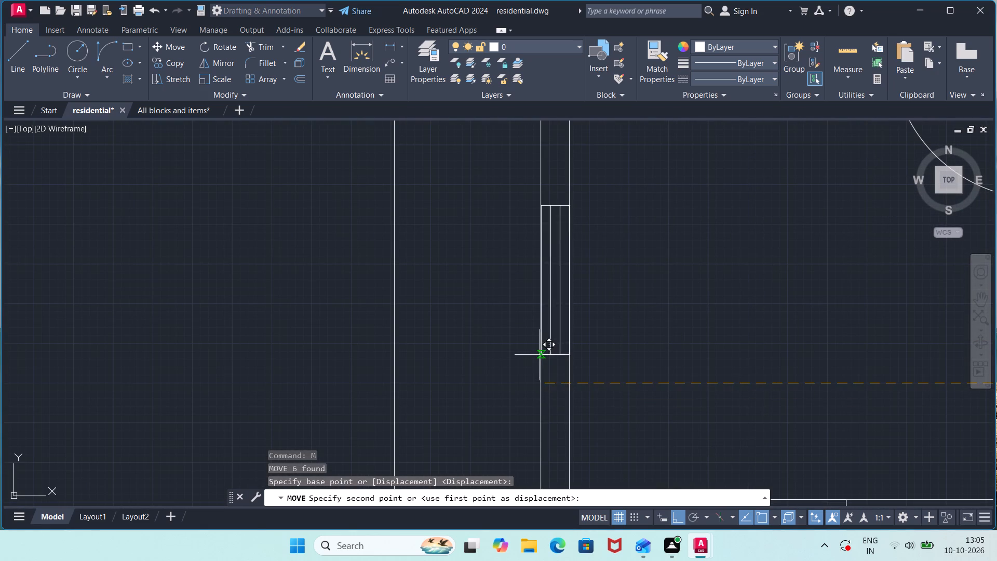
click(540, 354)
Draw a vertical window outline 3'11" long and 9" wide in the empty space west of the plan.
scroll(865, 323, down, 3)
middle_drag(887, 334, 756, 420)
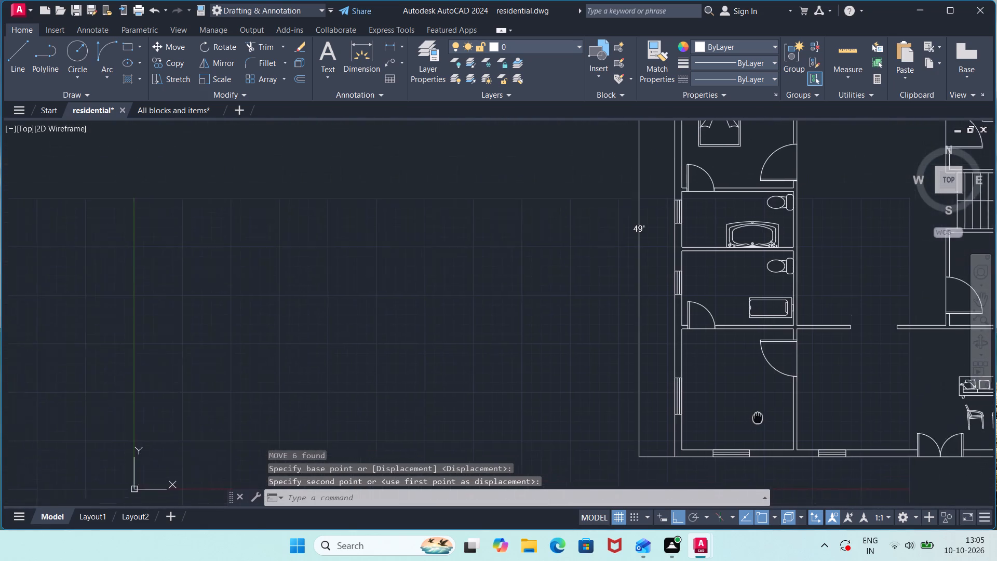
middle_drag(756, 420, 747, 433)
middle_drag(874, 263, 736, 395)
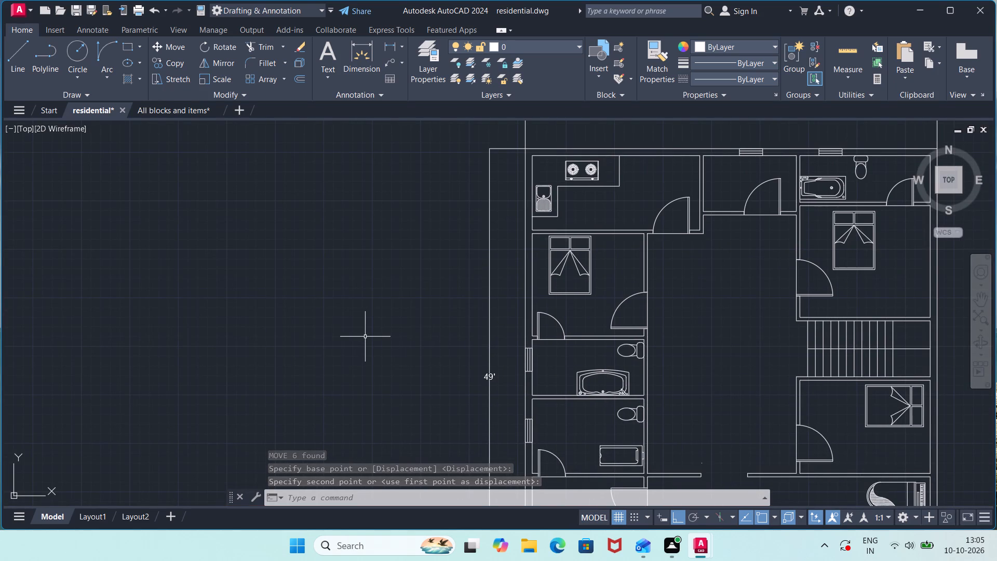
key(l)
key(Return)
click(376, 355)
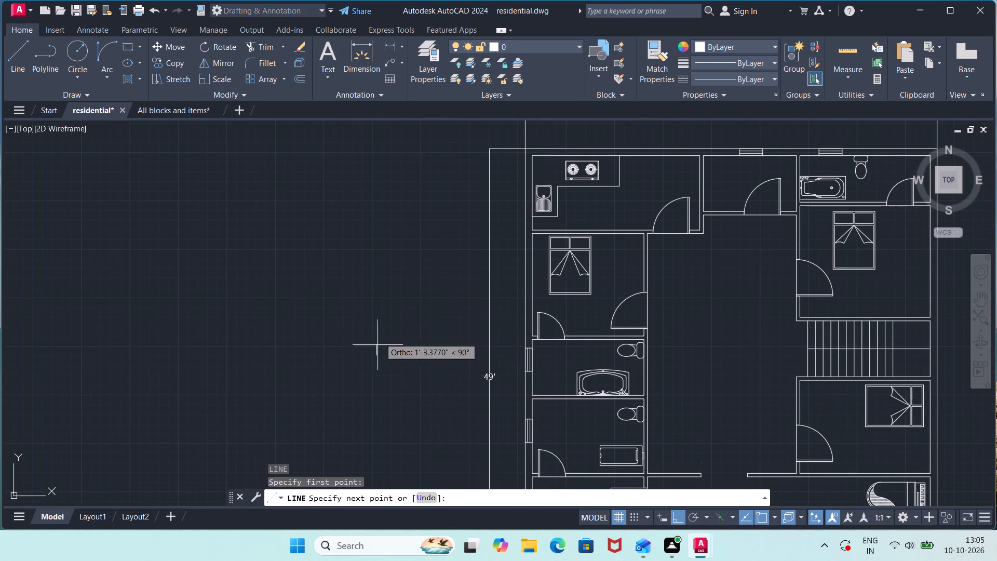
text(3'11")
key(Return)
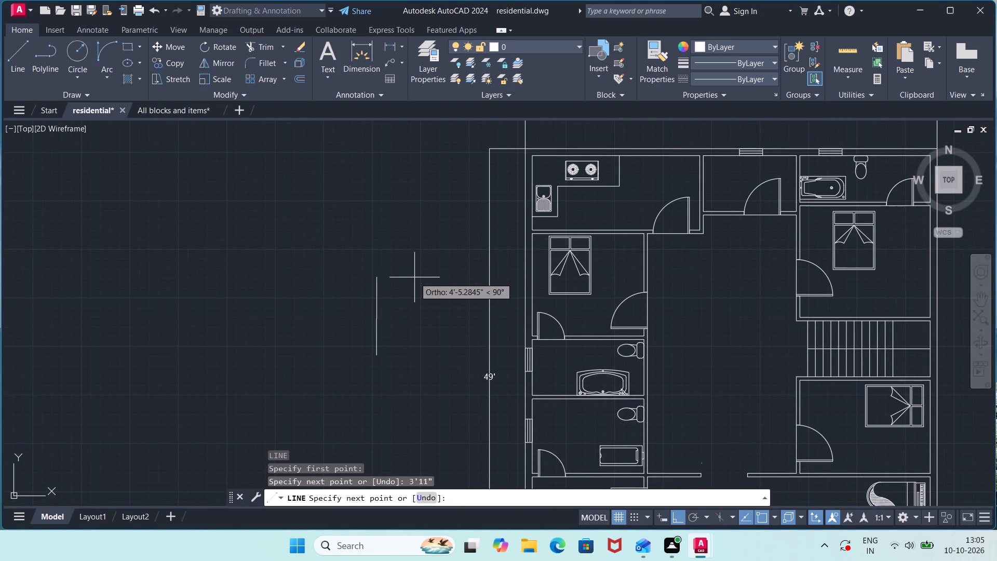
text(9")
key(Return)
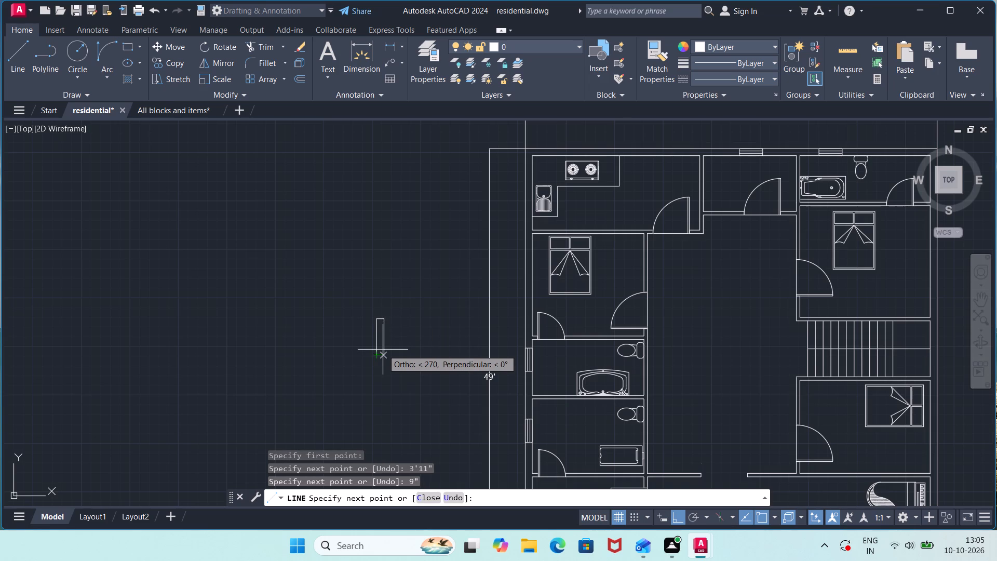
text(3'11")
key(Return)
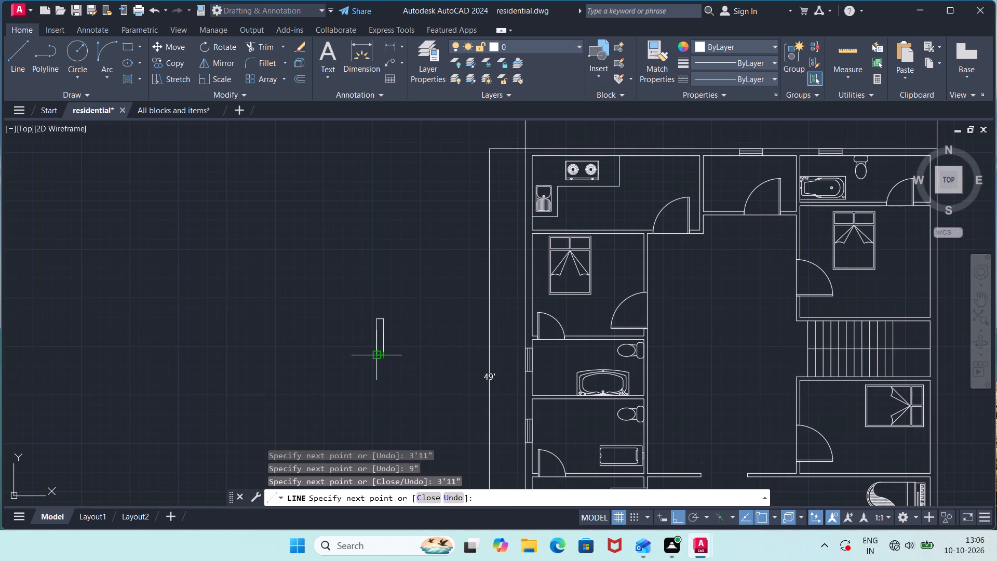
key(9)
key(shift+quotedbl)
key(Return)
key(Escape)
Draw a vertical centre line between the midpoints of the 3'11" window outline's short sides.
scroll(390, 342, up, 2)
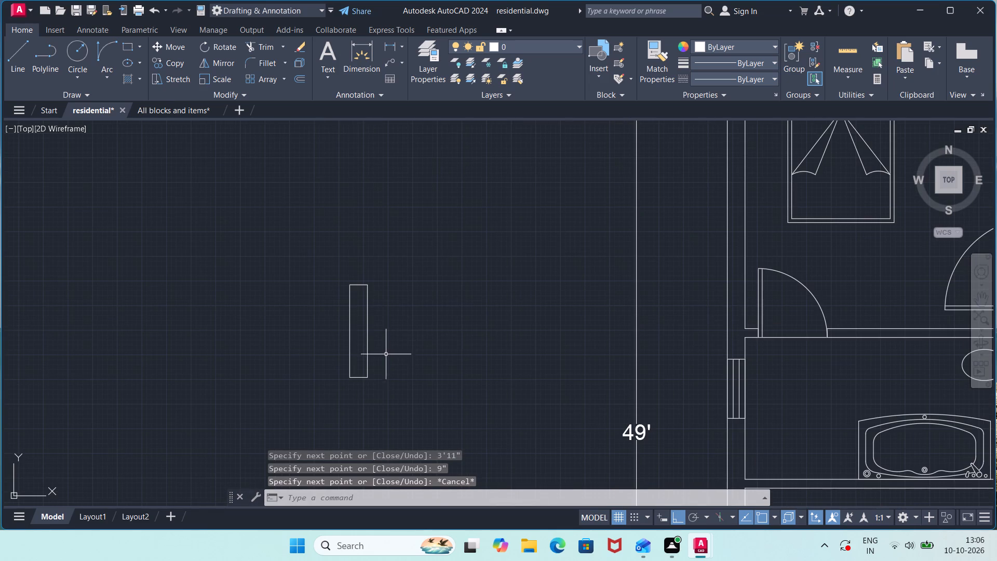
key(l)
key(Return)
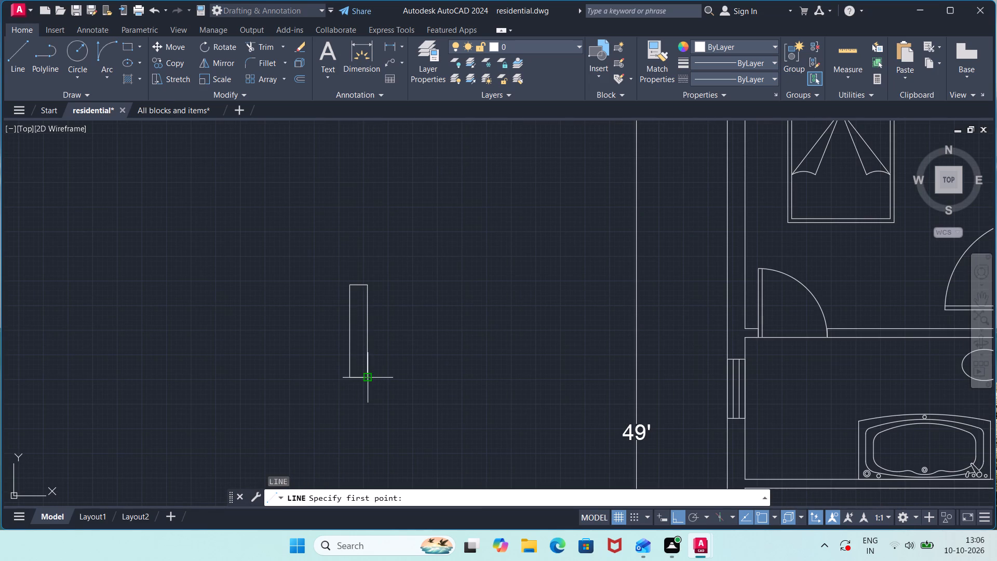
click(359, 377)
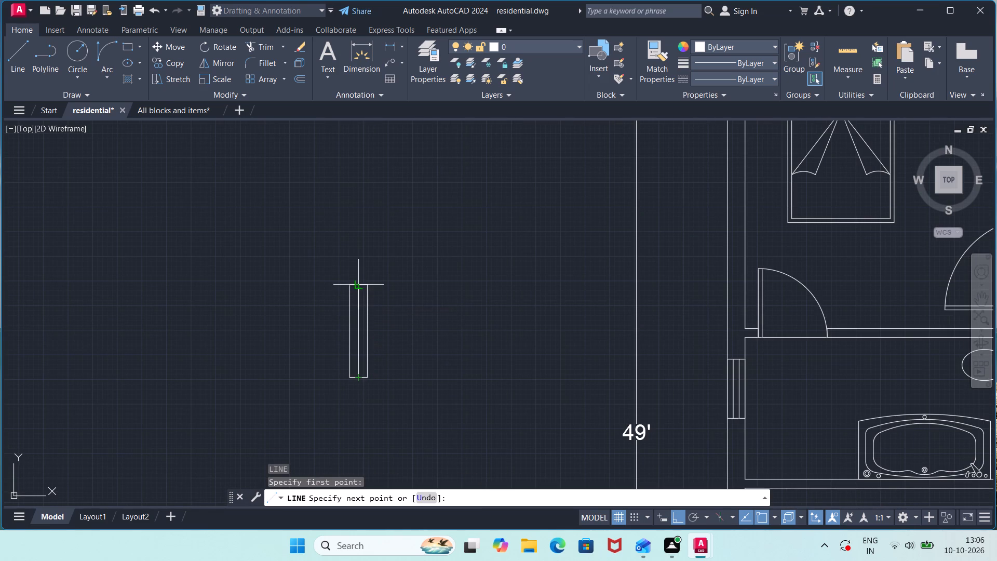
click(358, 286)
key(Escape)
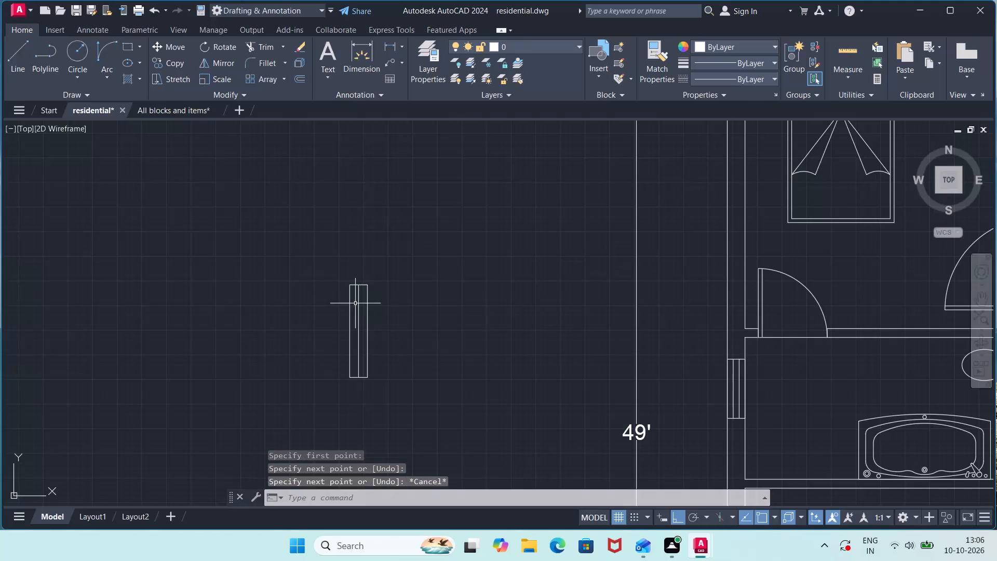
Offset the 3'11" window outline's centre line 1.5" to both its west and east sides.
key(o)
text(FF)
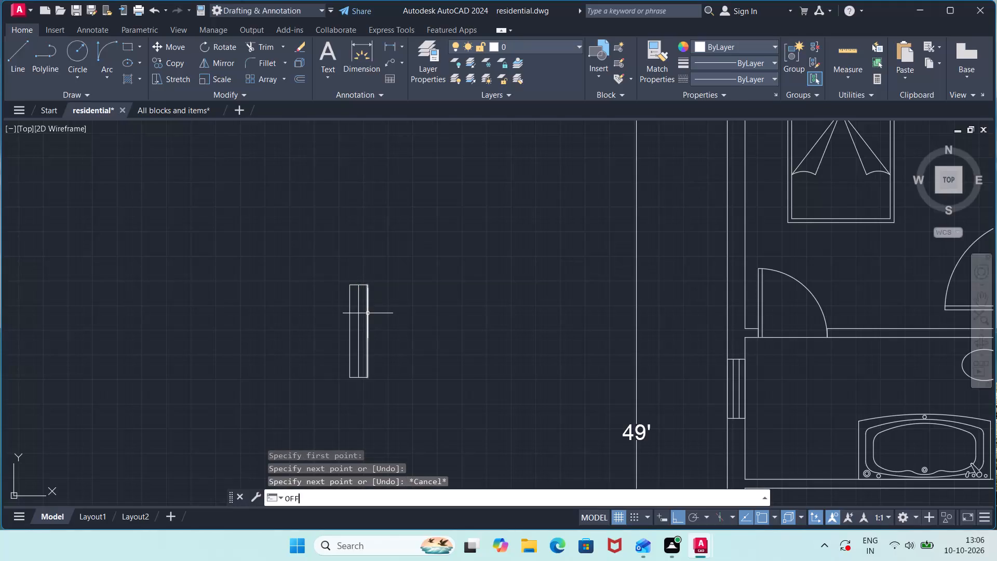
key(Return)
key(Return)
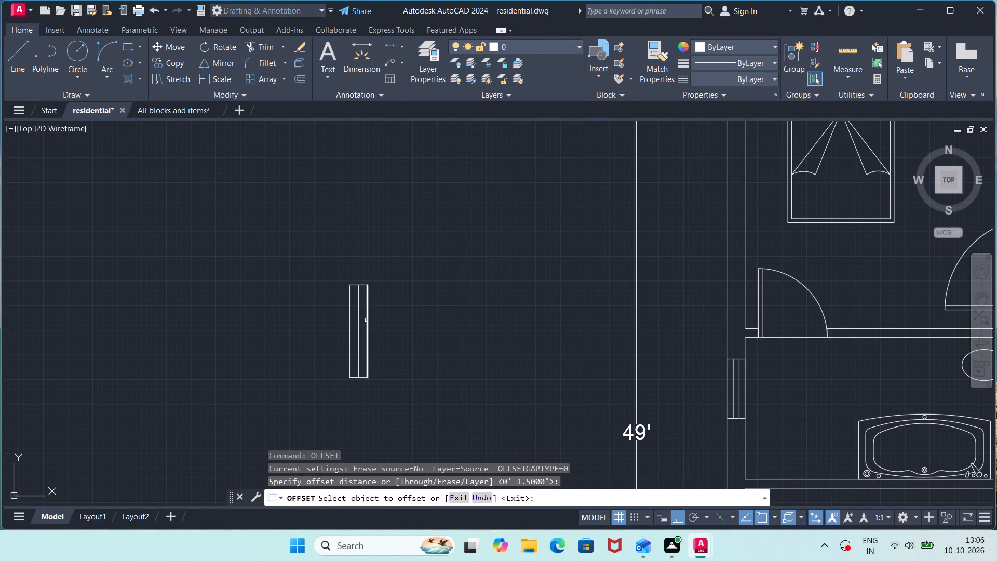
click(359, 324)
click(351, 329)
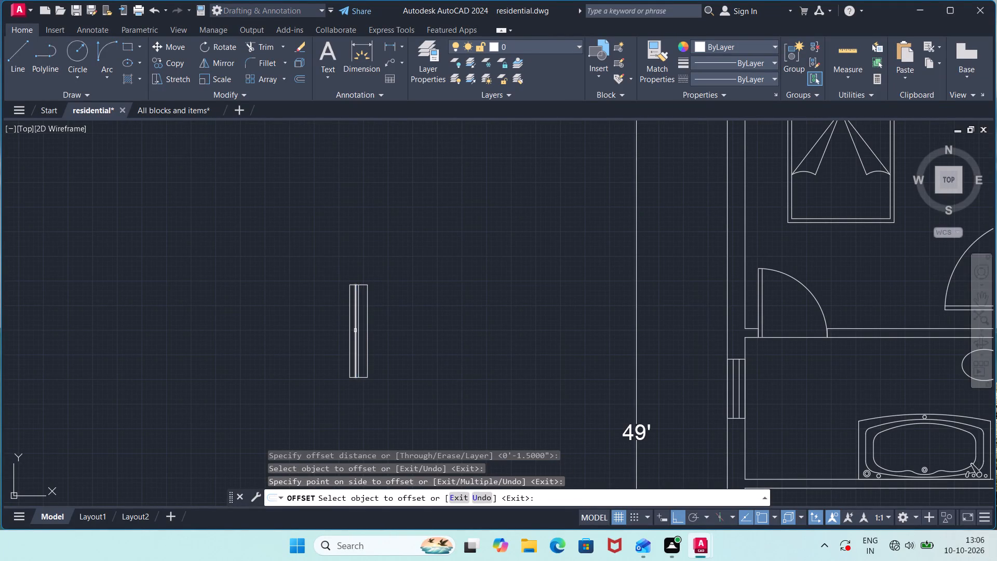
click(359, 337)
click(367, 338)
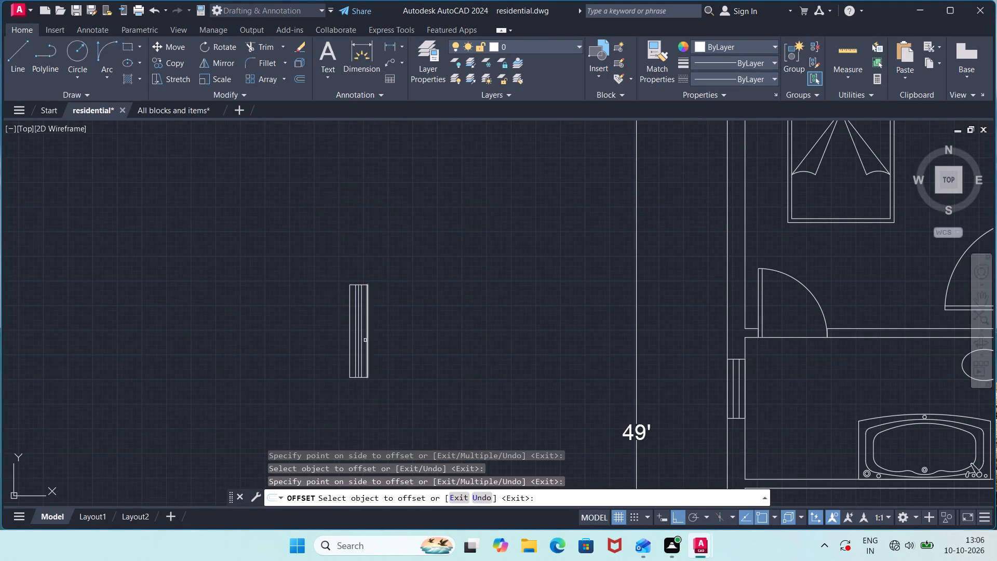
key(Escape)
Erase the original centre line between the two offset lines of the 3'11" window symbol.
click(357, 335)
scroll(361, 333, up, 2)
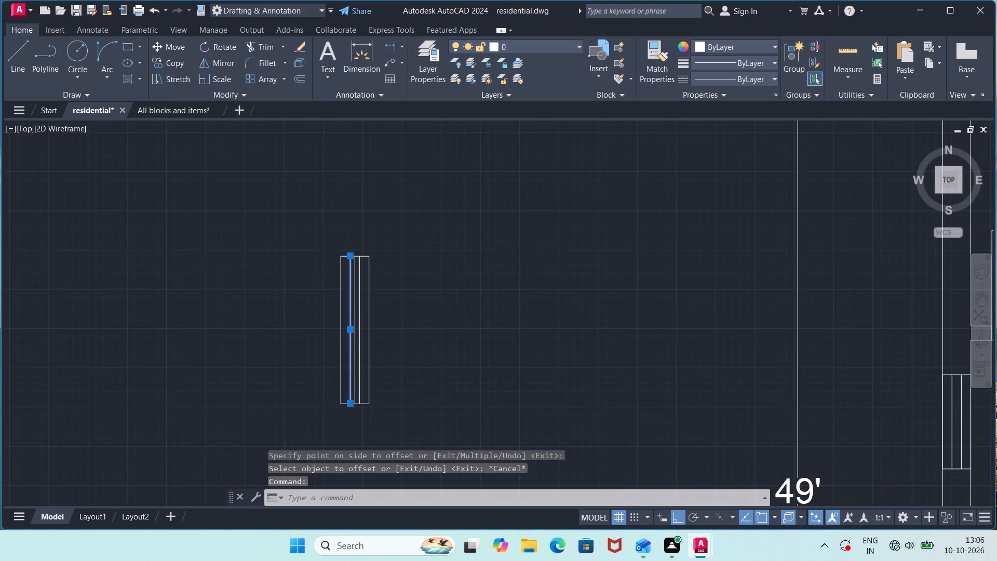
key(Escape)
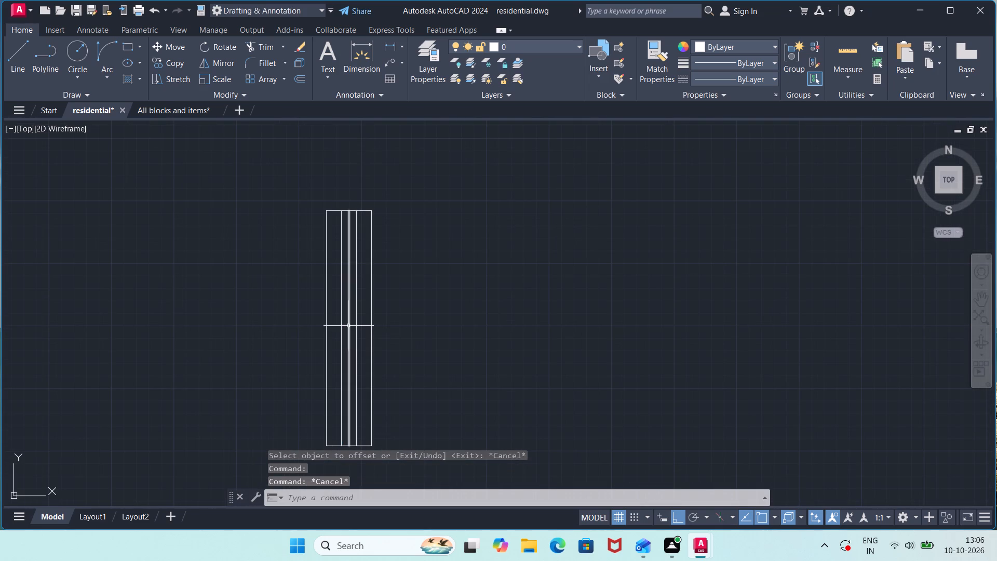
click(348, 325)
key(Delete)
Move the 3'11" window symbol by its southeast corner into the west outer wall of the bedroom south of the kitchen.
scroll(374, 333, down, 3)
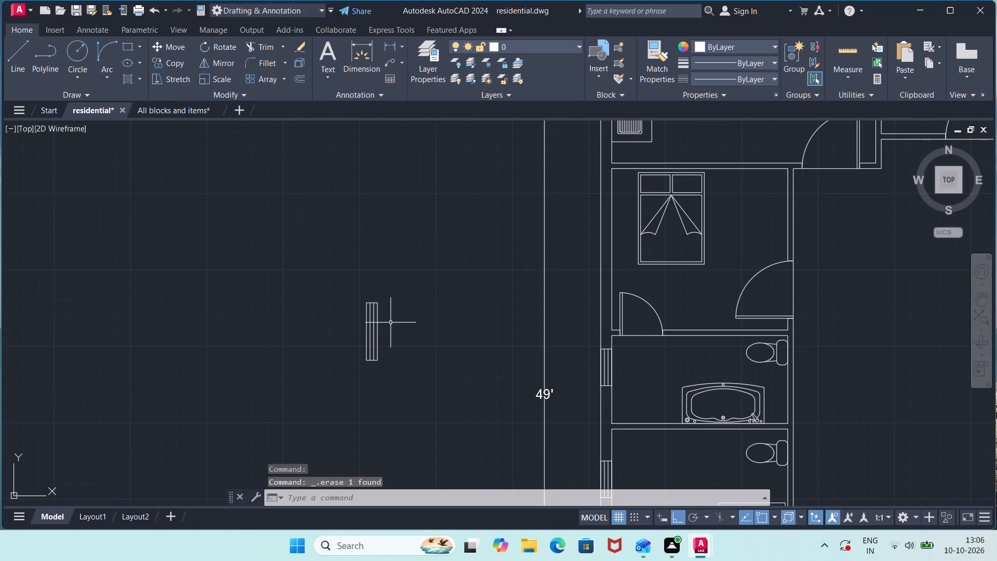
click(397, 295)
click(359, 378)
key(m)
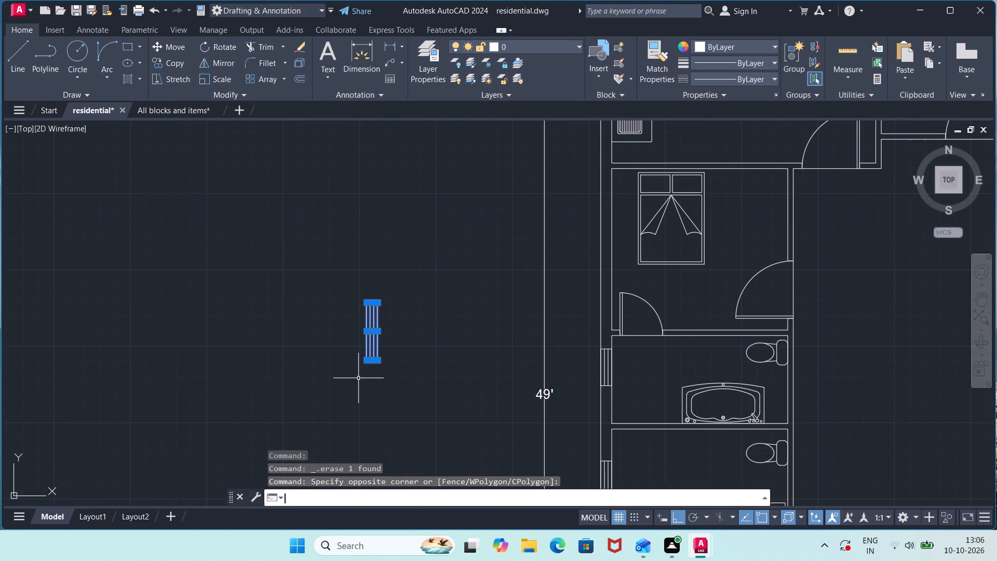
key(Return)
click(381, 360)
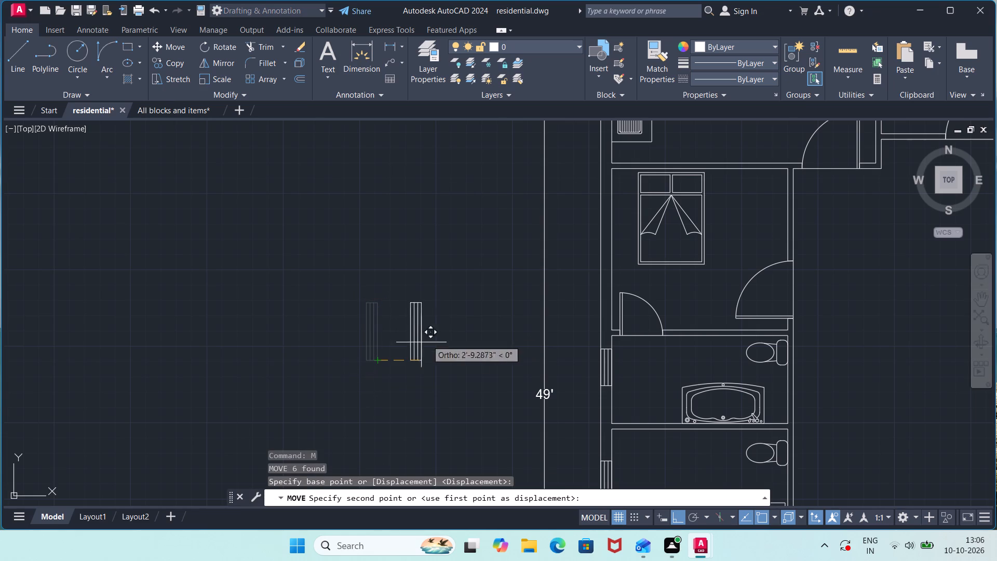
click(611, 273)
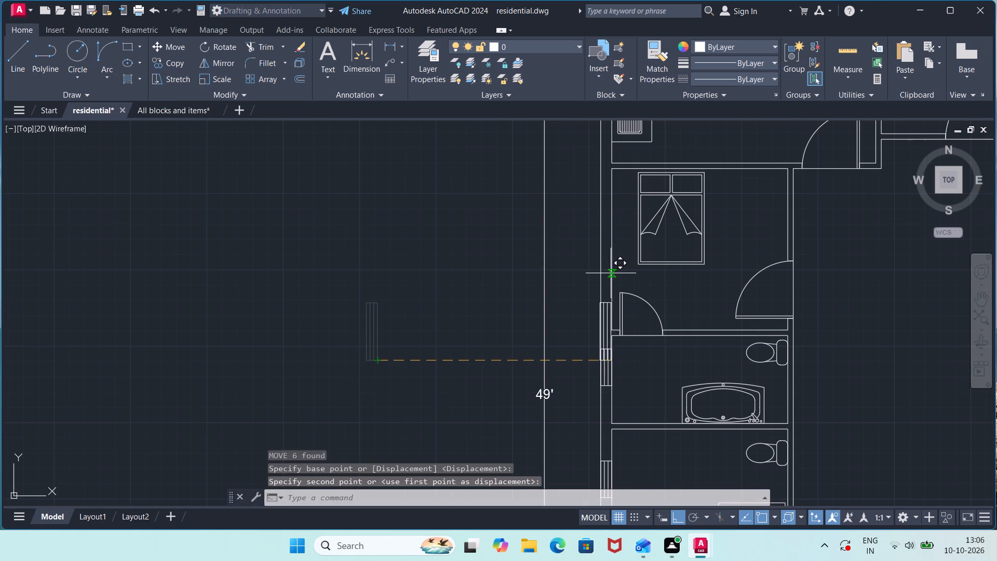
Draw a vertical window outline 2'11" long and 9" wide in the empty space west of the plan.
scroll(747, 296, down, 1)
middle_drag(751, 250, 693, 314)
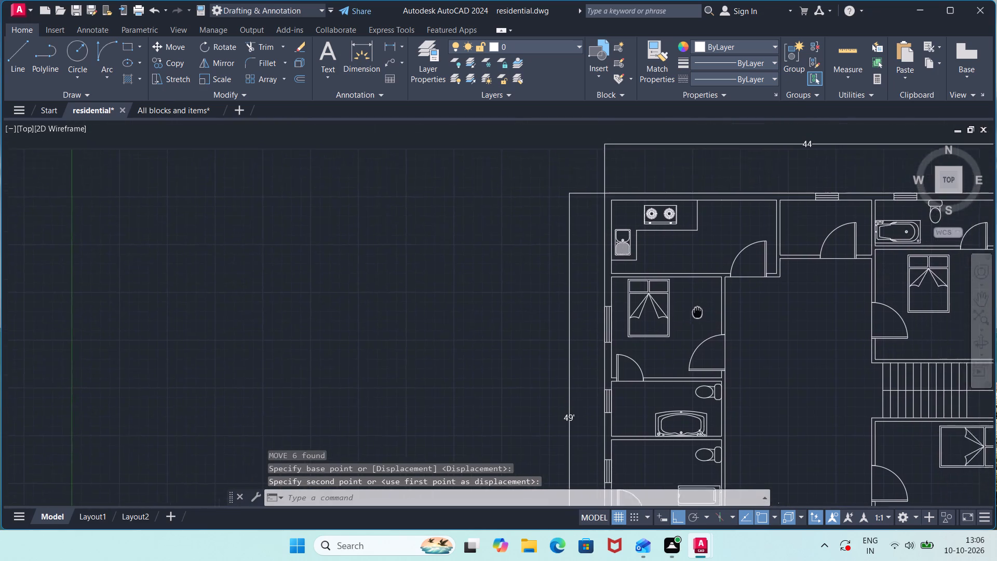
middle_drag(693, 314, 604, 332)
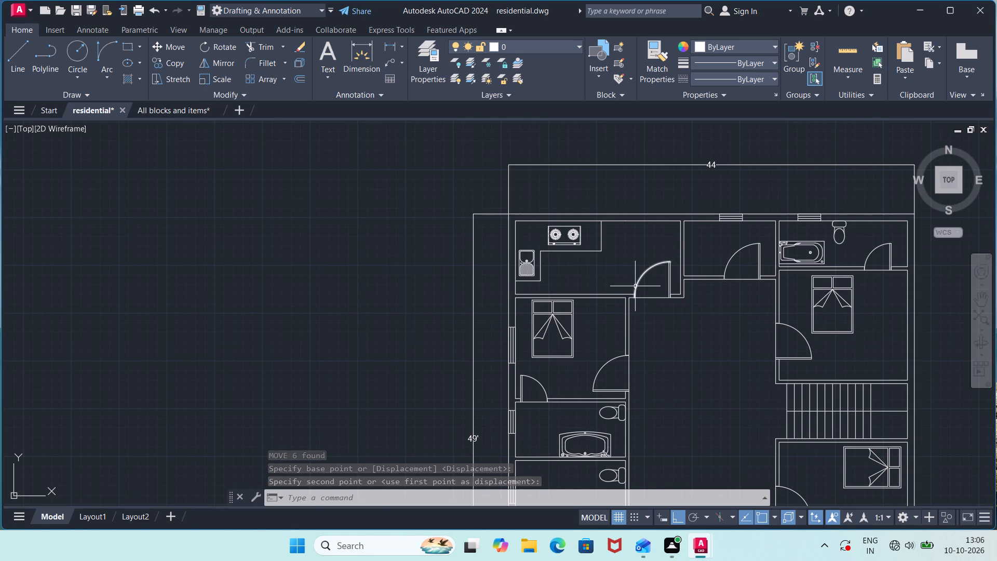
text(L4)
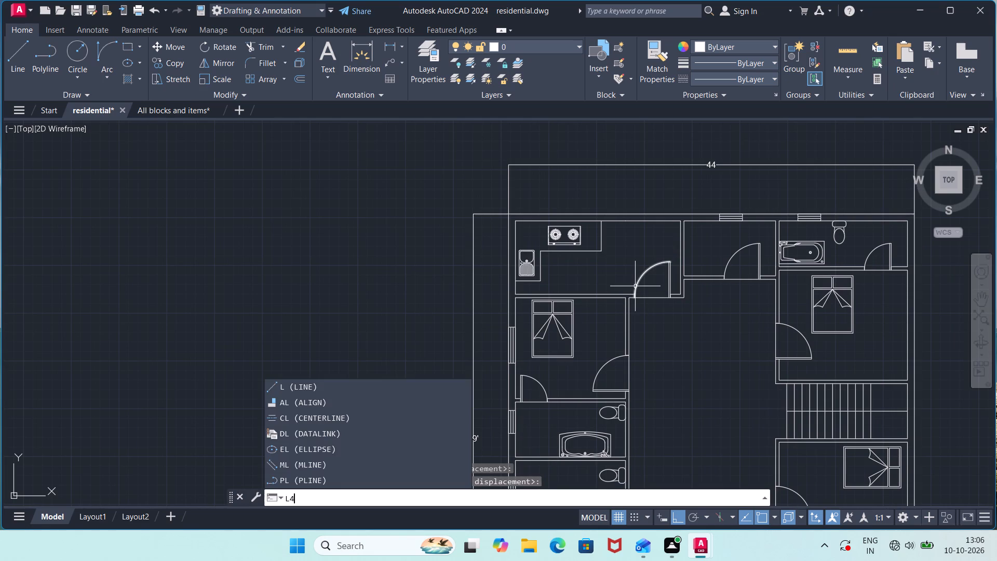
key(BackSpace)
key(Return)
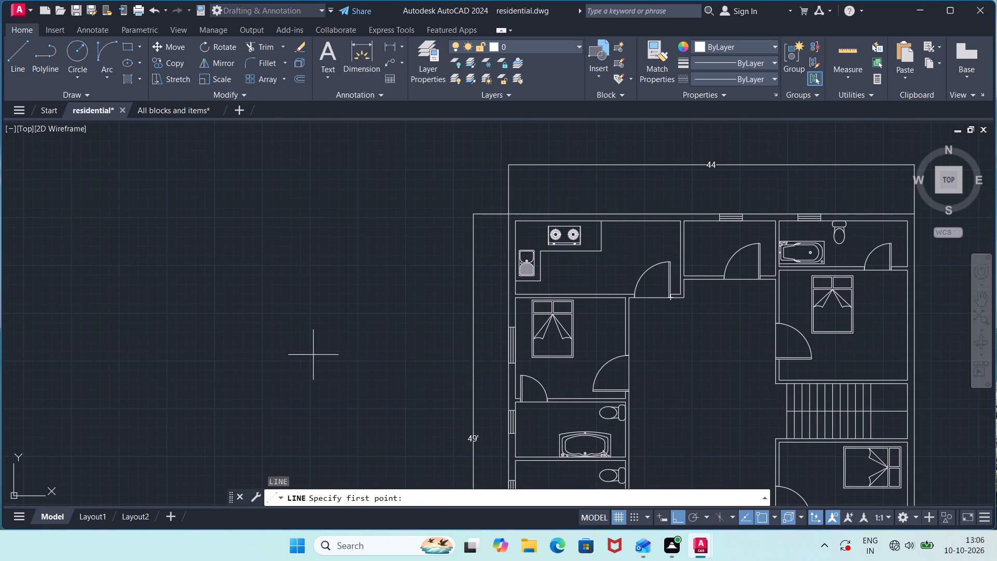
click(318, 360)
text(2'11")
key(Return)
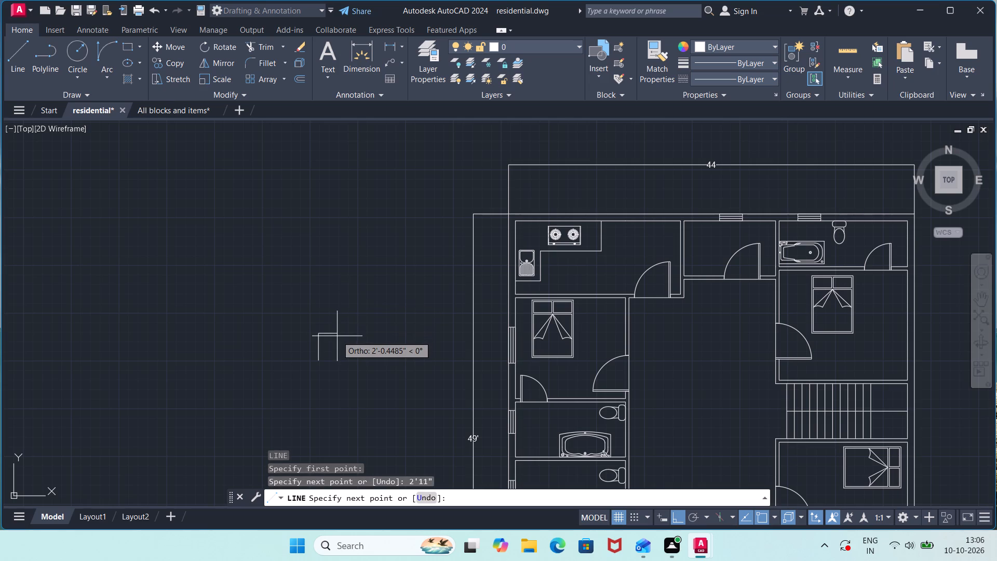
key(9)
key(shift+quotedbl)
key(Return)
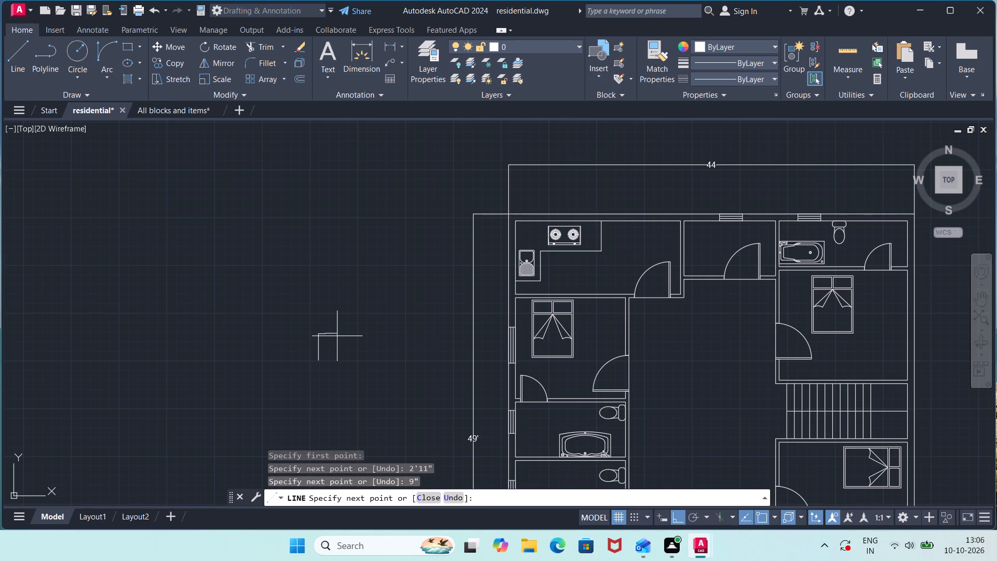
text(2'11")
key(Return)
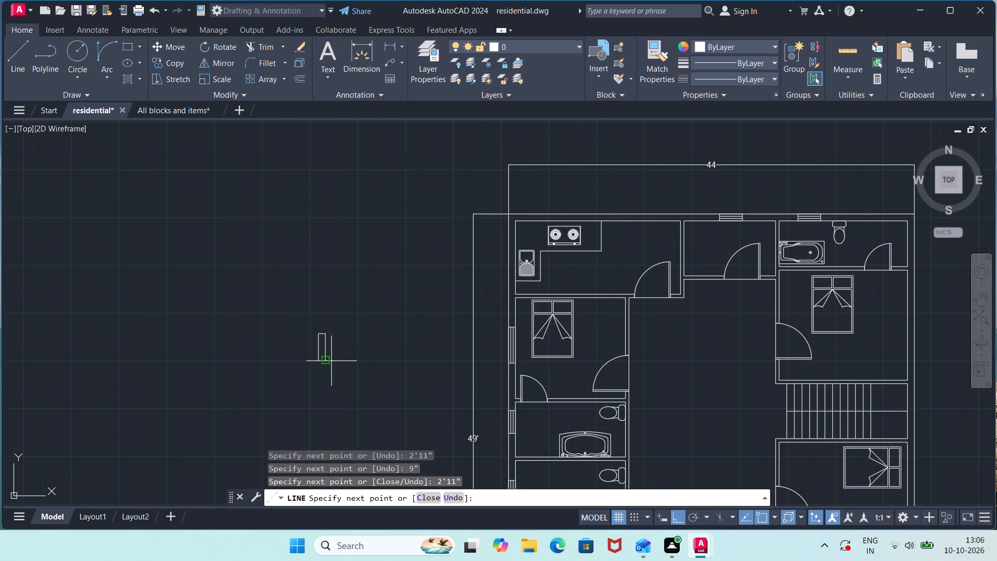
scroll(314, 448, up, 1)
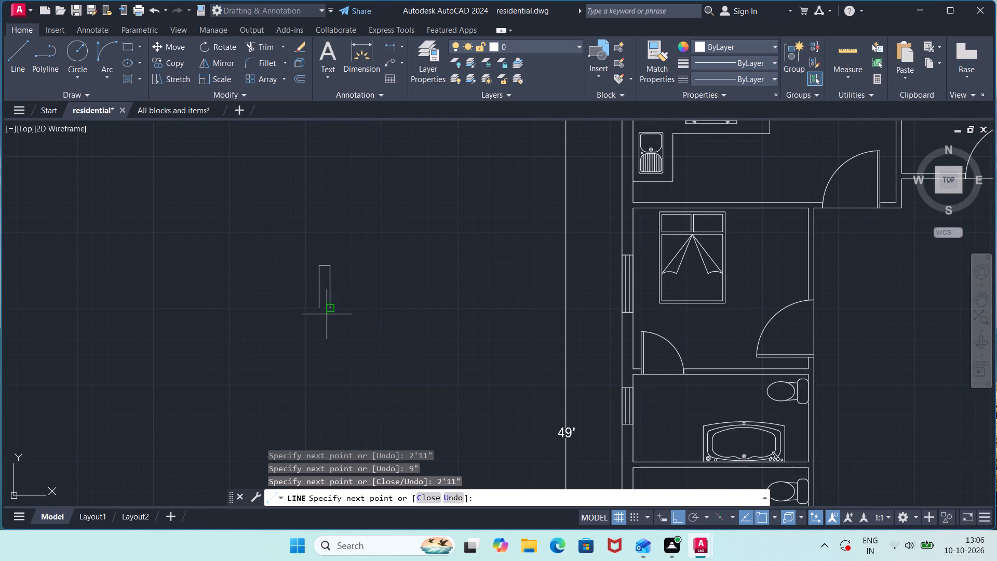
click(314, 309)
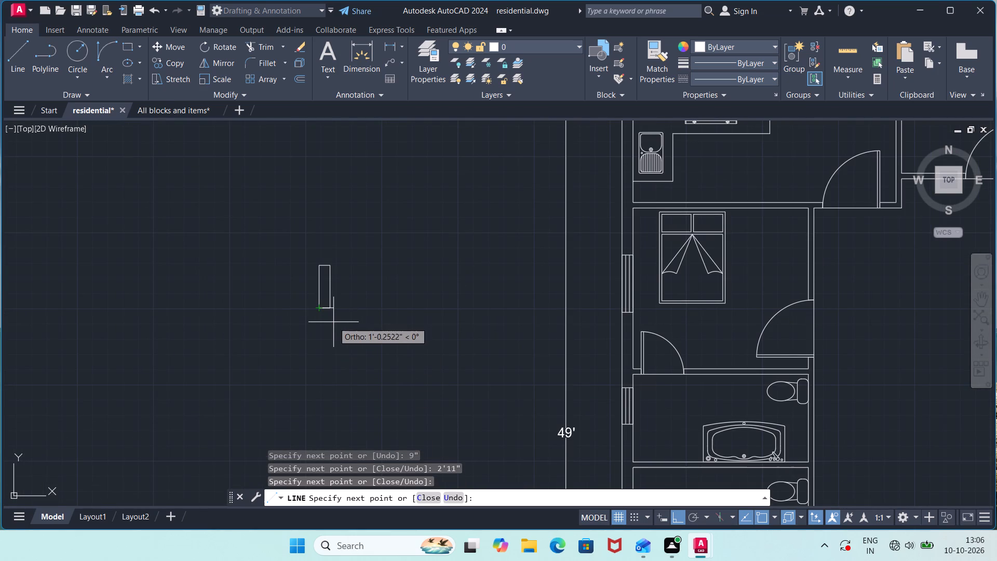
key(Escape)
Draw a vertical centre line between the midpoints of the 2'11" window outline's short sides.
key(l)
key(Return)
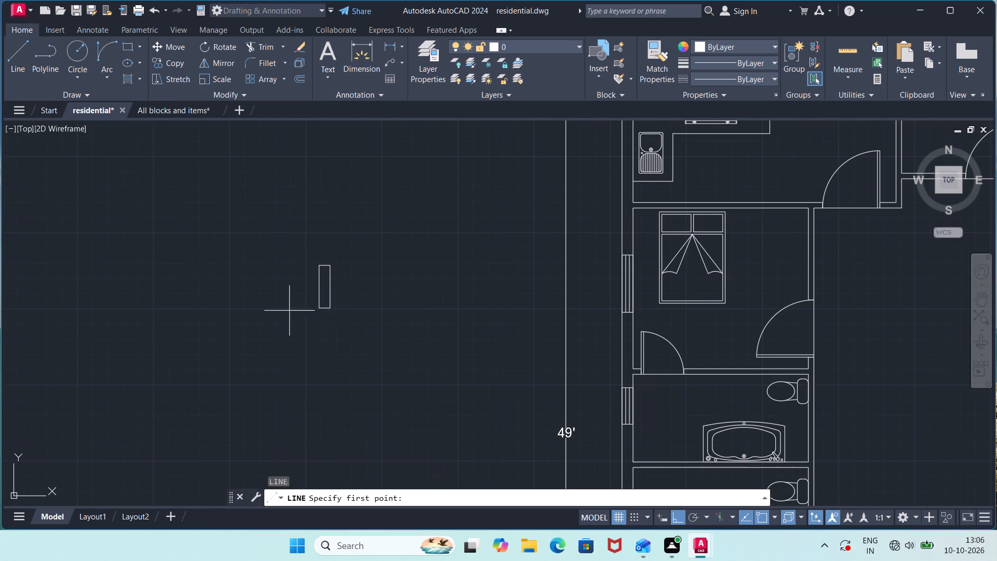
scroll(328, 306, up, 2)
click(317, 310)
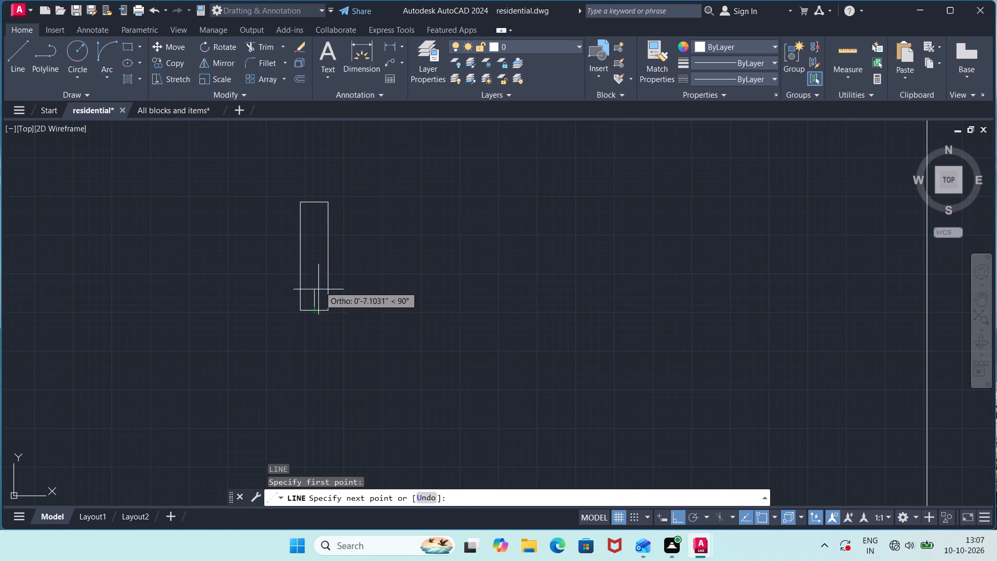
click(309, 201)
key(Escape)
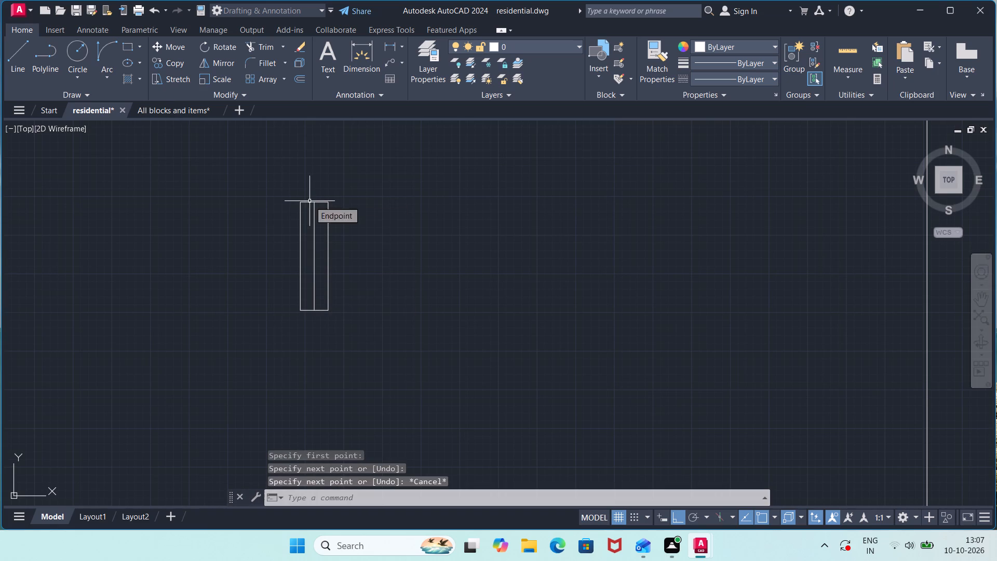
Offset the vertical centre line of the 2'11" window outline 1.5" to both its west and east sides.
key(o)
text(FF)
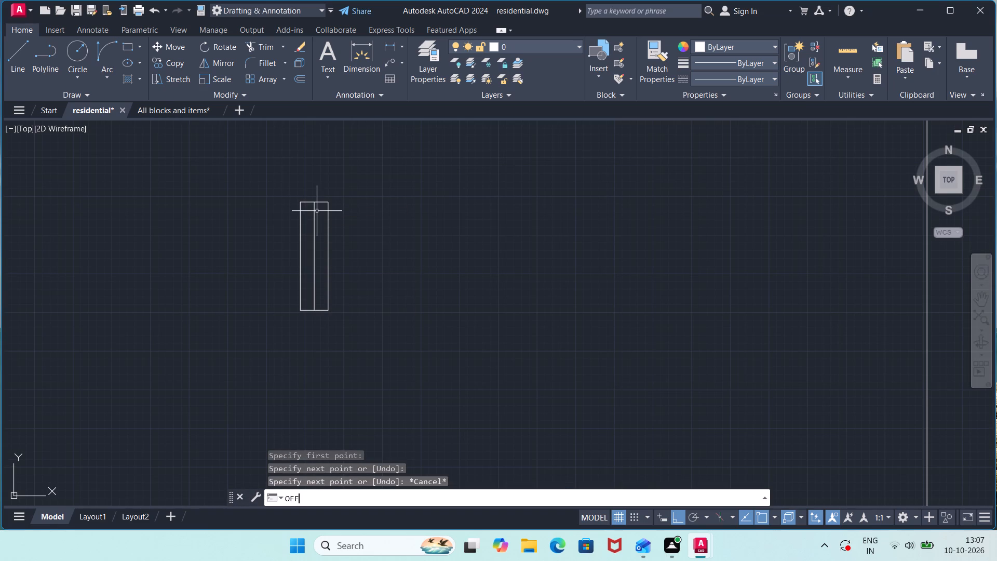
key(Return)
key(Return)
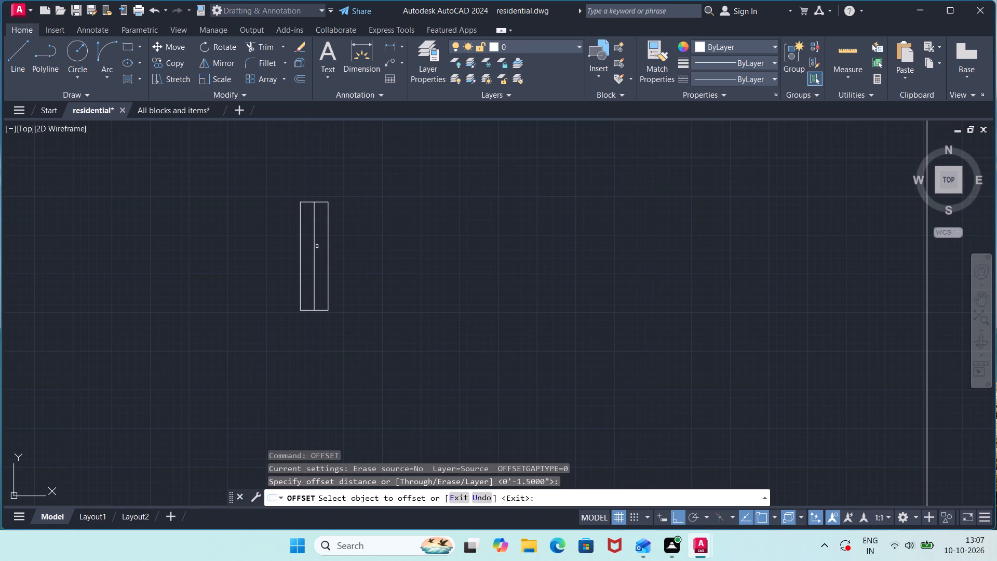
click(316, 251)
click(305, 259)
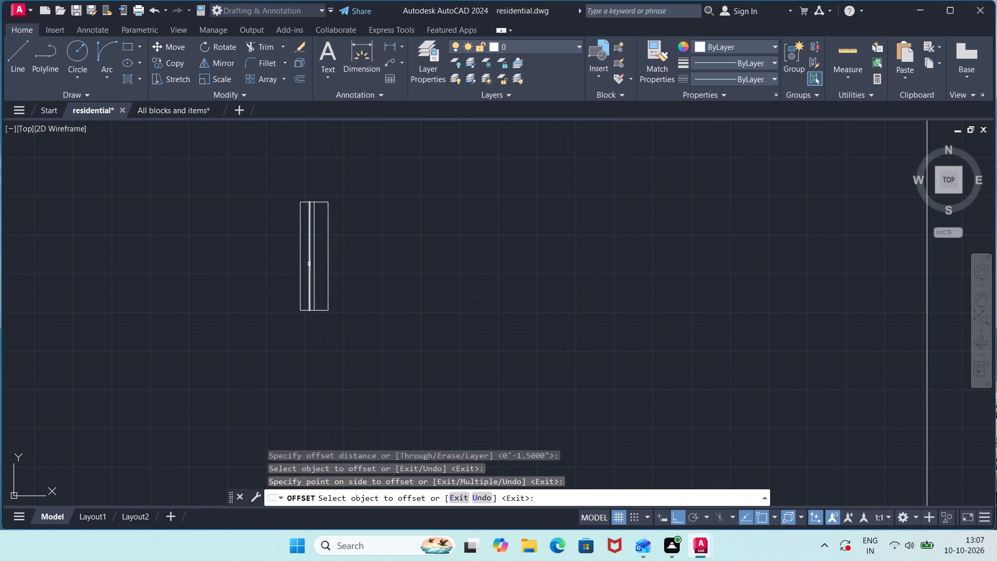
click(314, 265)
click(321, 266)
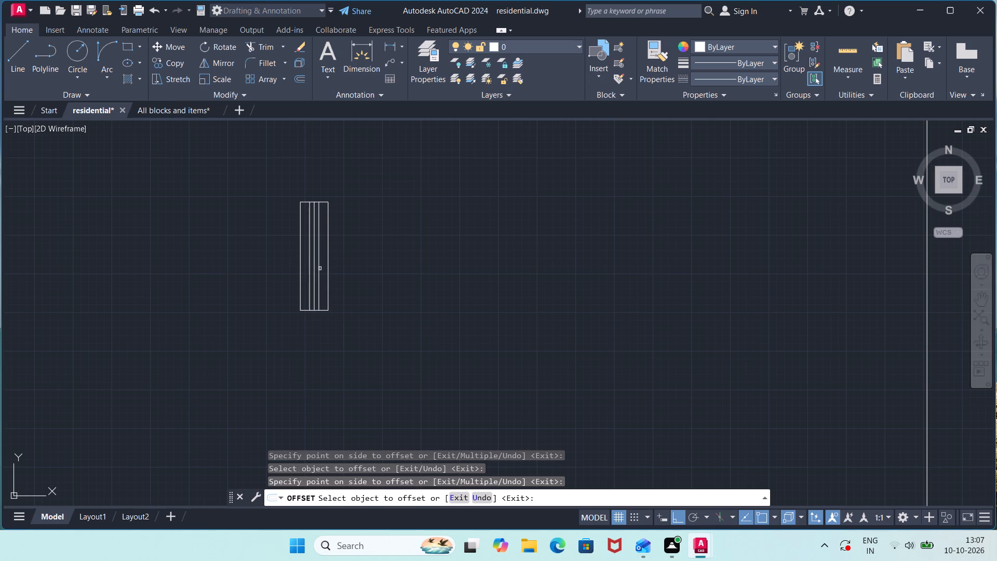
key(Escape)
Erase the original centre line between the two offset lines of the vertical 2'11" window symbol.
click(312, 271)
click(314, 269)
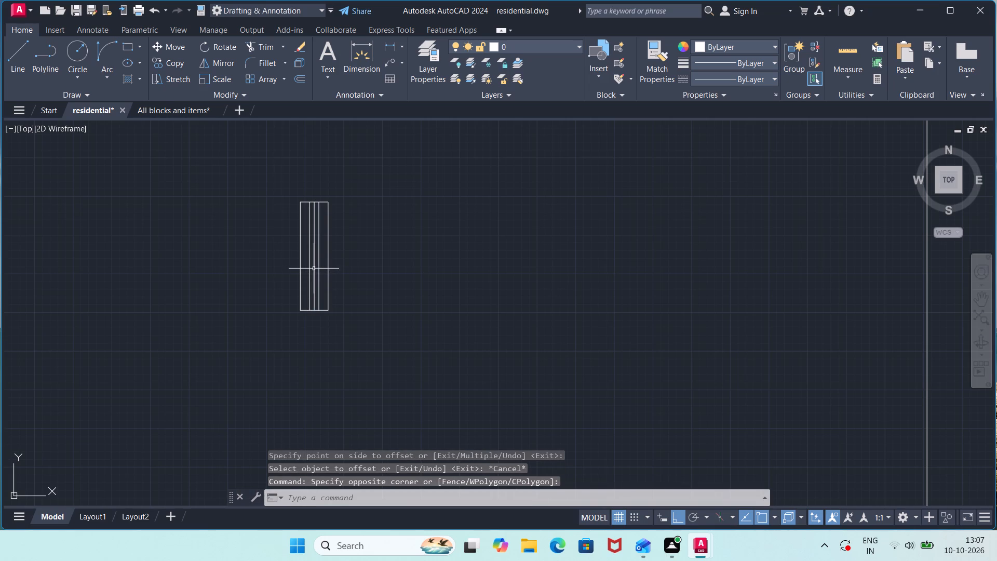
click(315, 269)
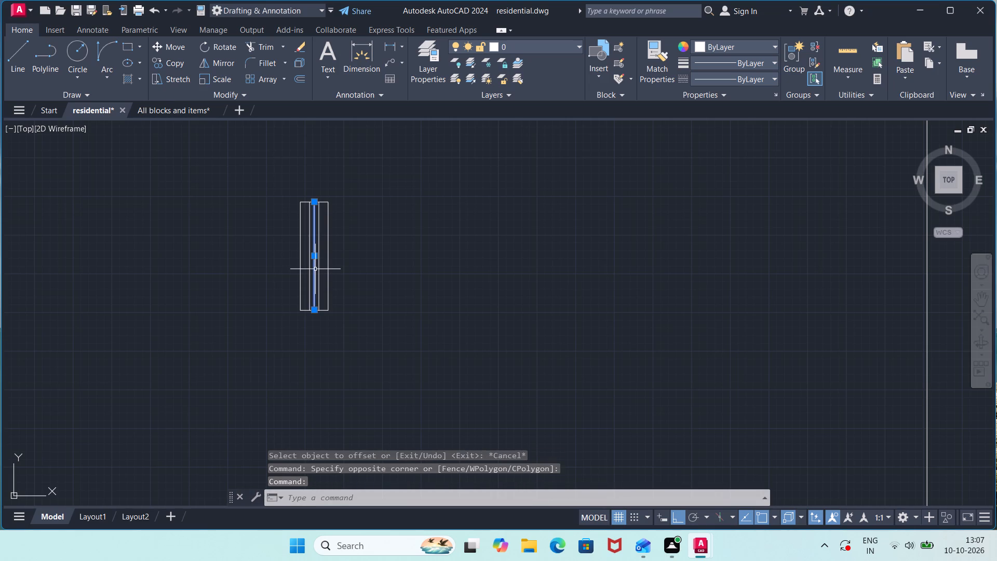
key(Delete)
Move the vertical 2'11" window symbol by its southeast corner into the kitchen's west outer wall, beside the sink.
scroll(348, 251, down, 1)
click(346, 189)
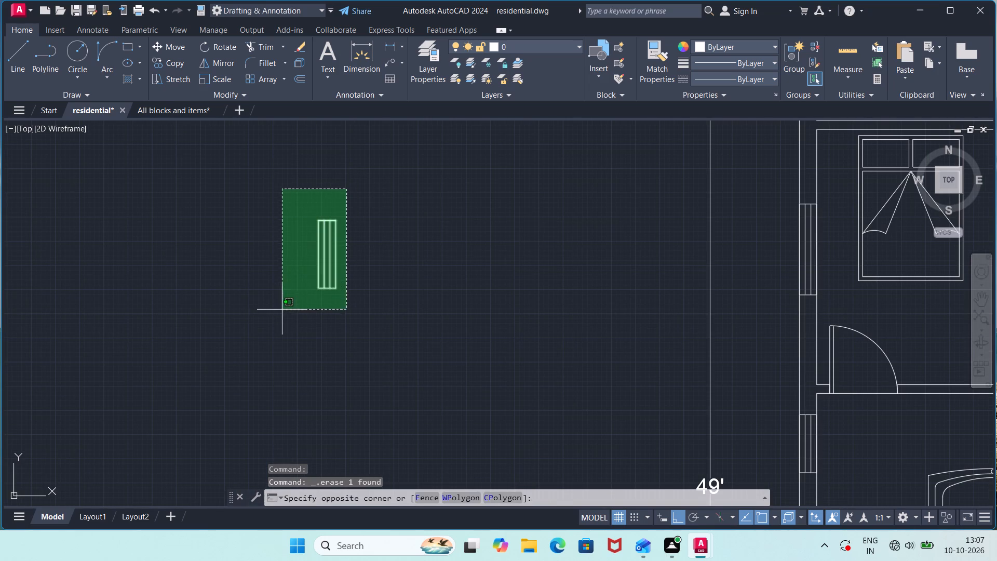
click(282, 310)
key(m)
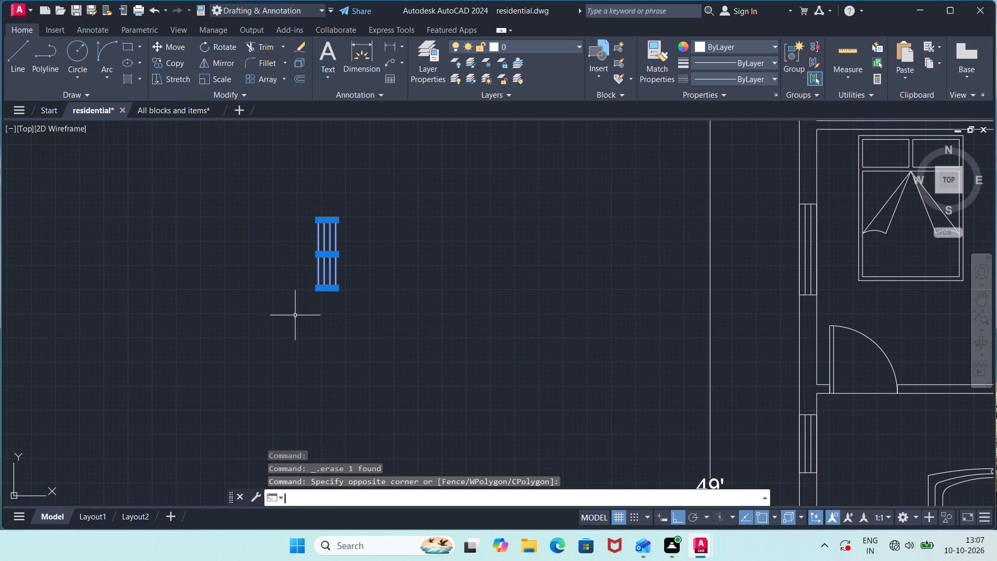
key(Return)
click(340, 290)
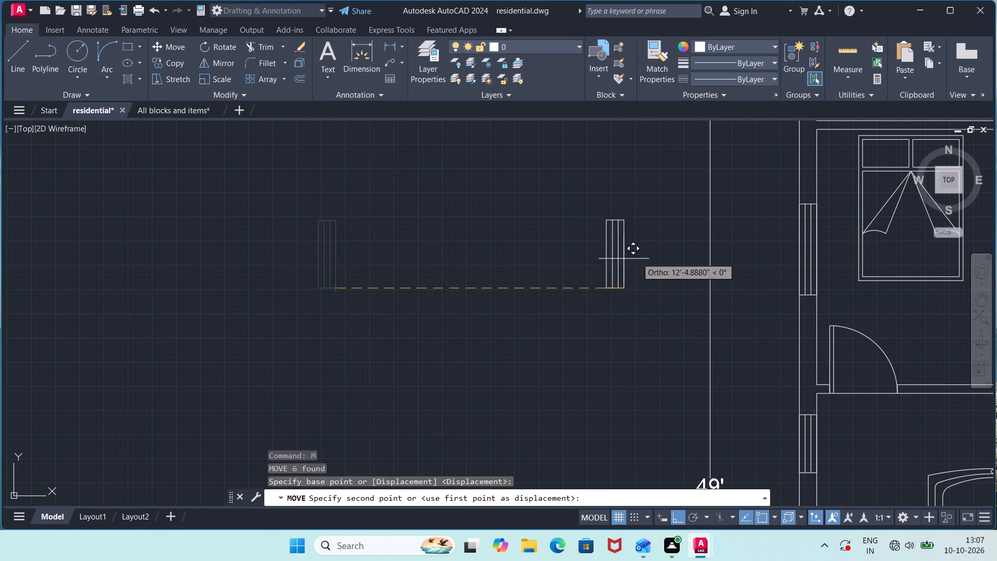
middle_drag(775, 232, 661, 412)
middle_drag(665, 289, 649, 393)
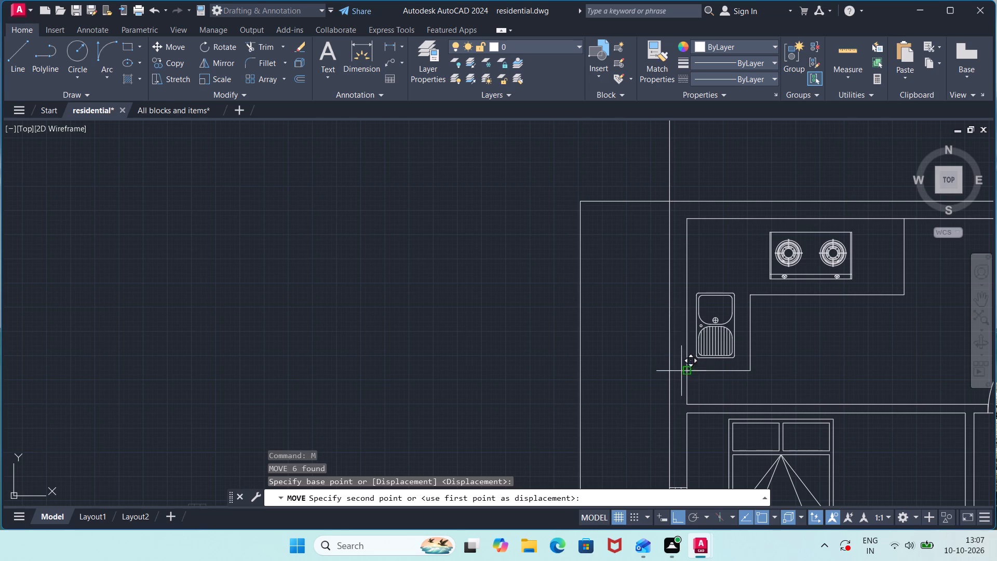
click(686, 352)
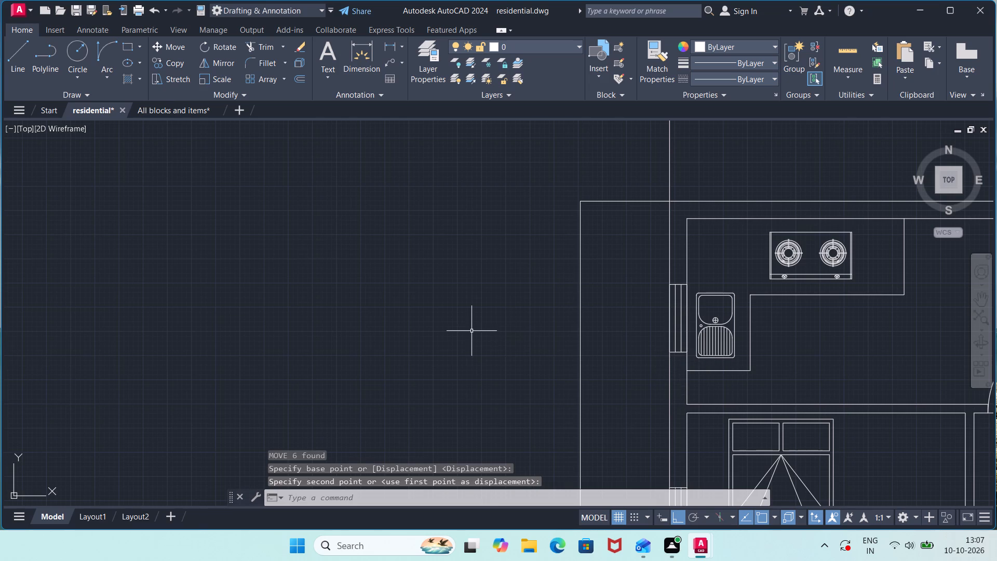
Draw a horizontal window outline 2'11" long and 9" deep in the empty space west of the plan.
key(l)
key(Return)
click(262, 380)
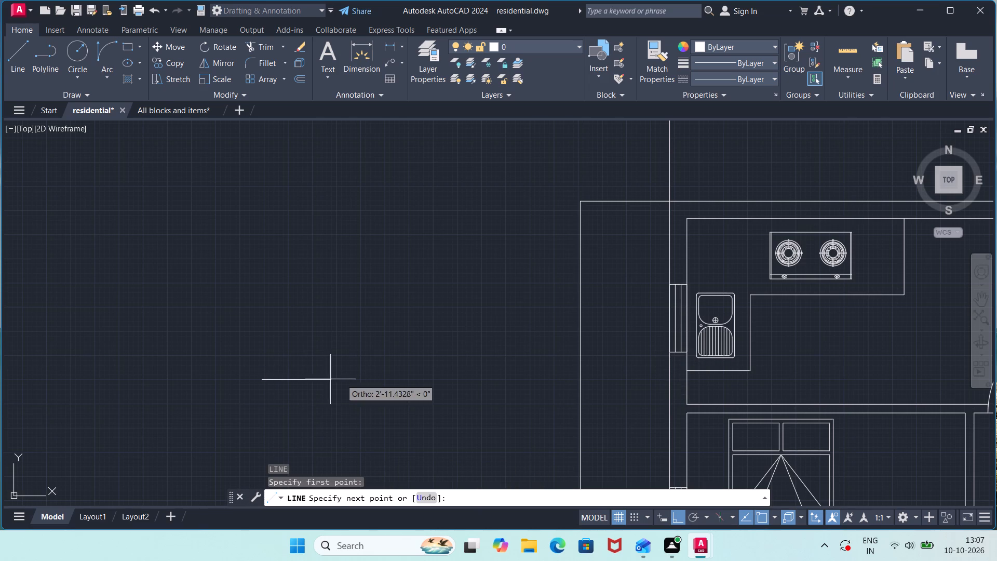
text(2'11")
key(Return)
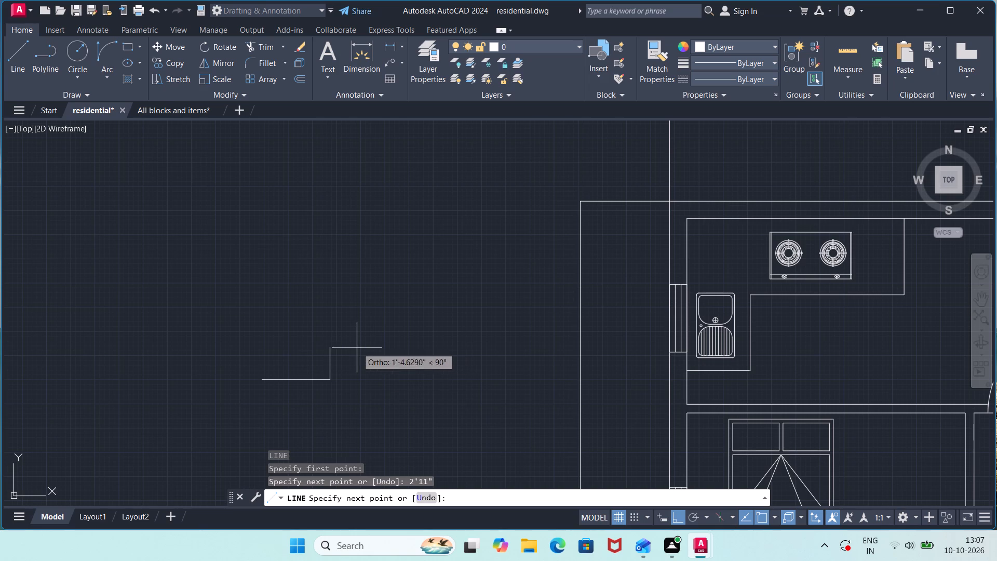
text(9")
key(Return)
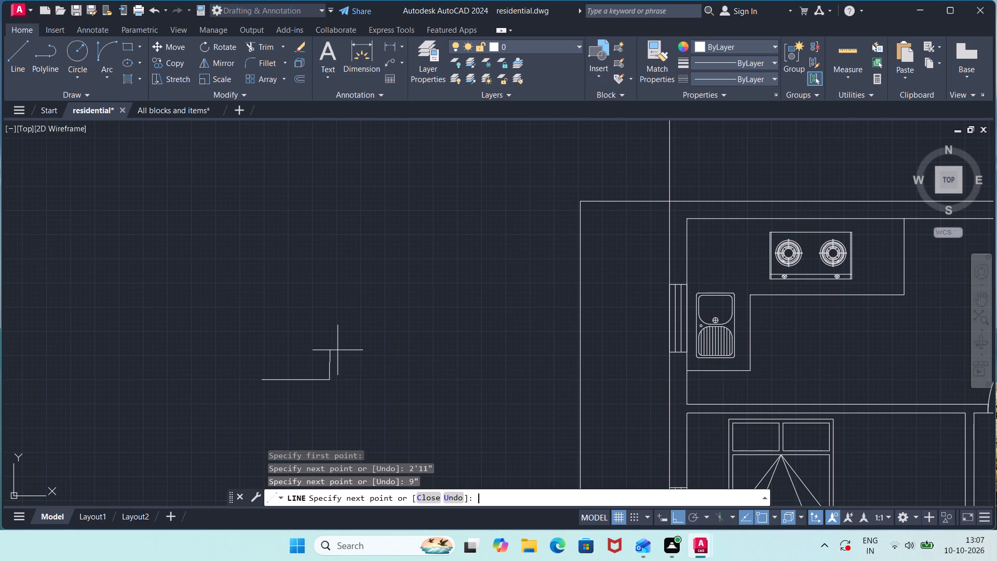
text(2')
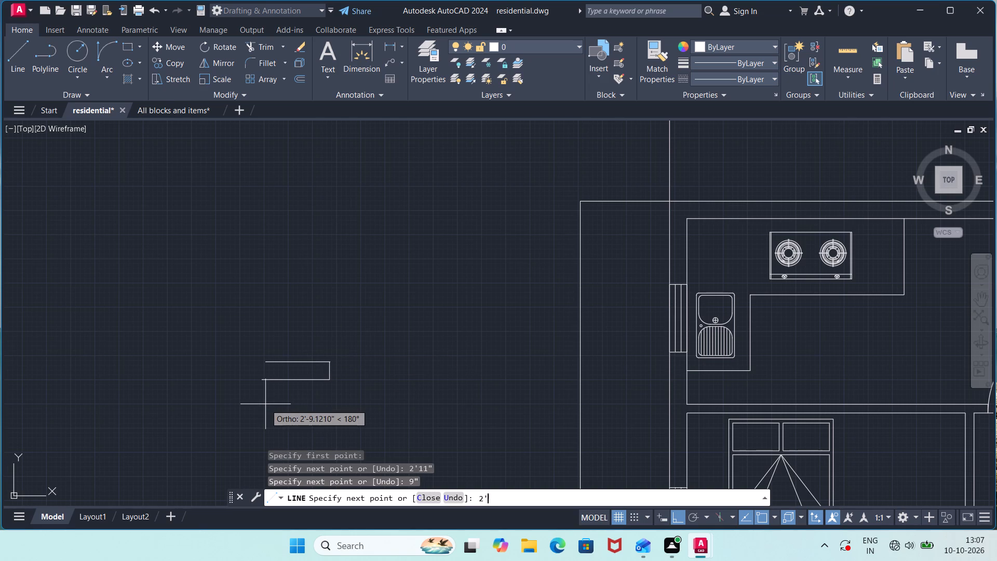
text(11")
key(Return)
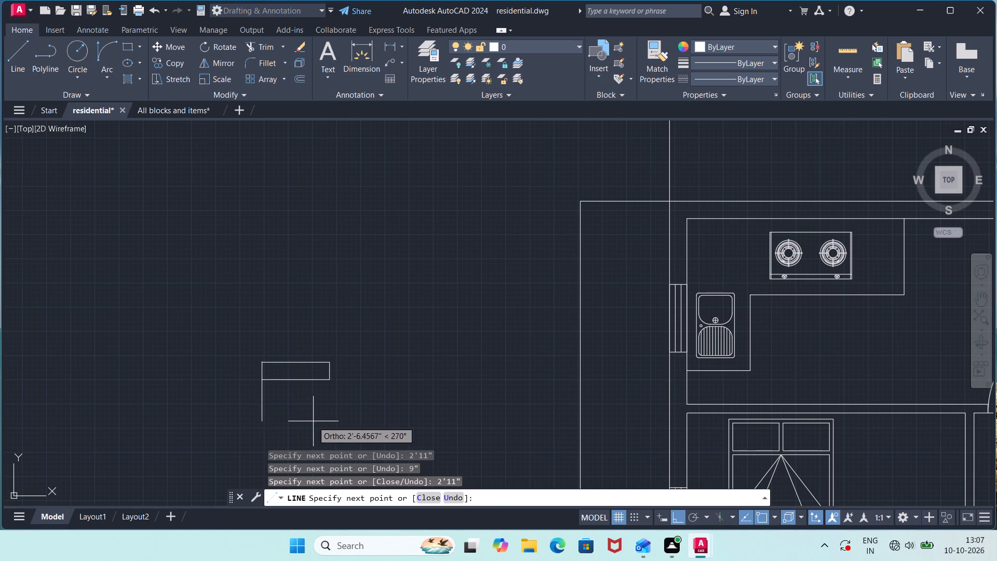
click(265, 380)
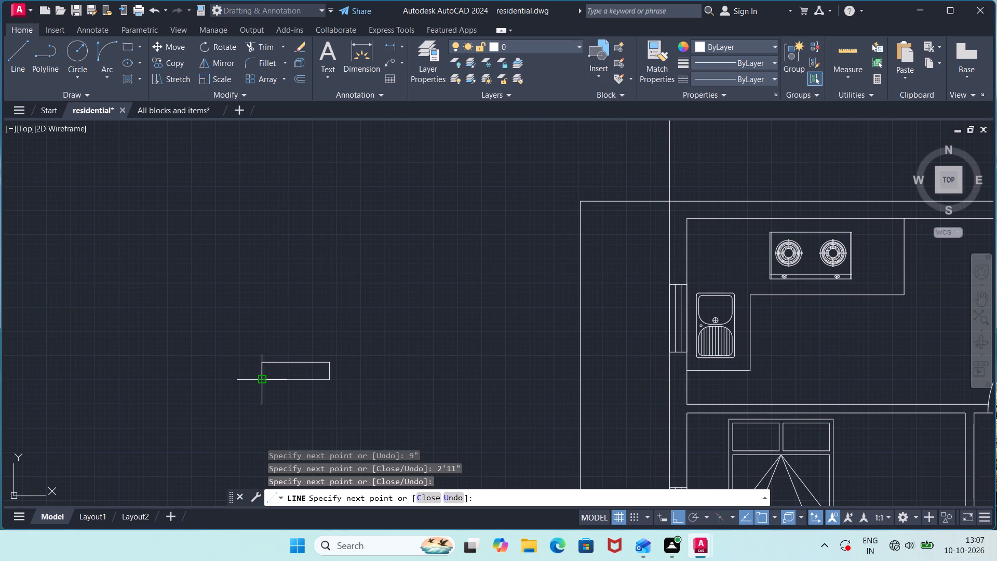
key(Escape)
Draw a horizontal centre line between the midpoints of the new 2'11" window outline's short sides.
key(l)
key(Return)
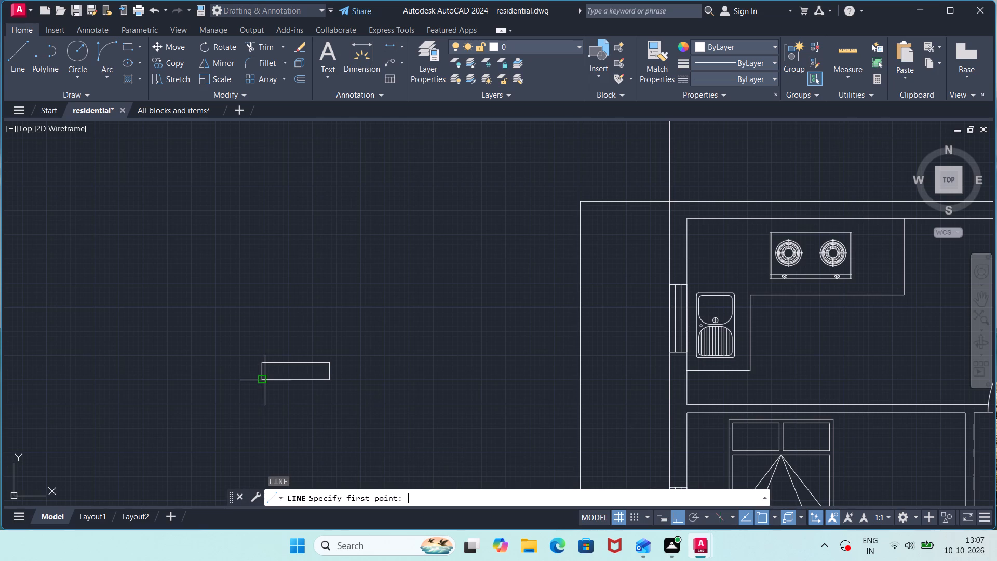
click(263, 372)
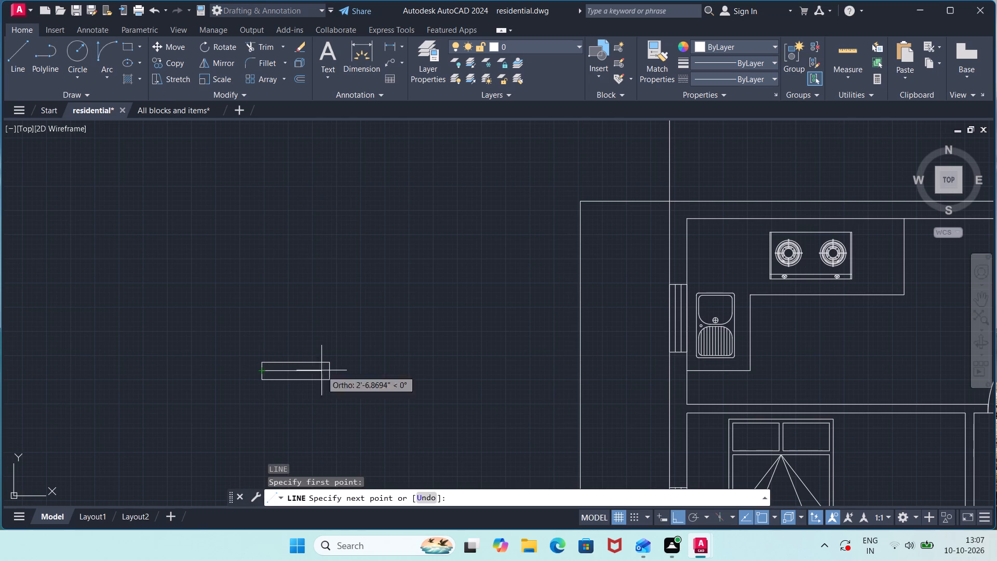
click(331, 368)
key(Escape)
Offset the horizontal centre line of the 2'11" window outline 1.5" to both its north and south sides.
text(OFF)
key(Return)
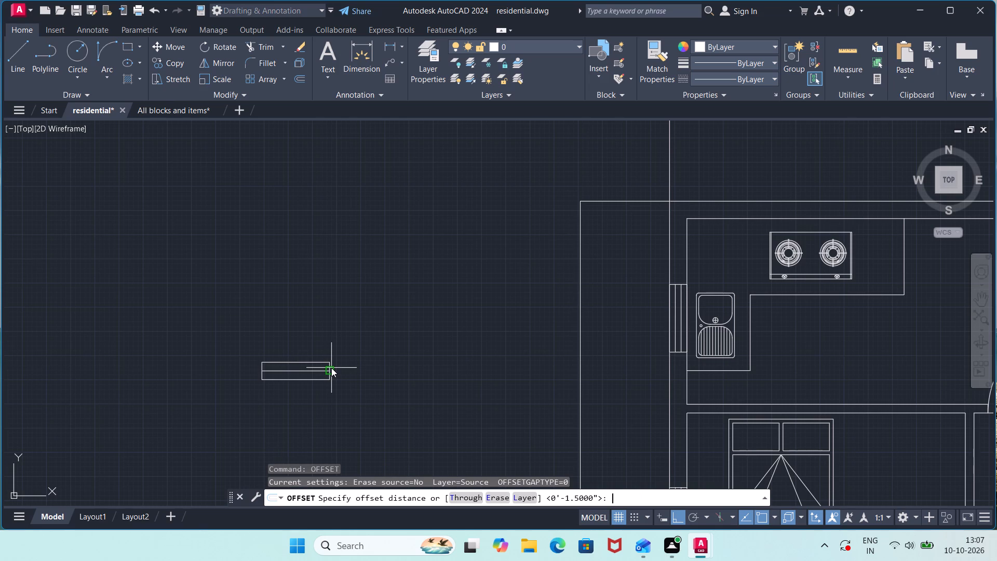
key(Return)
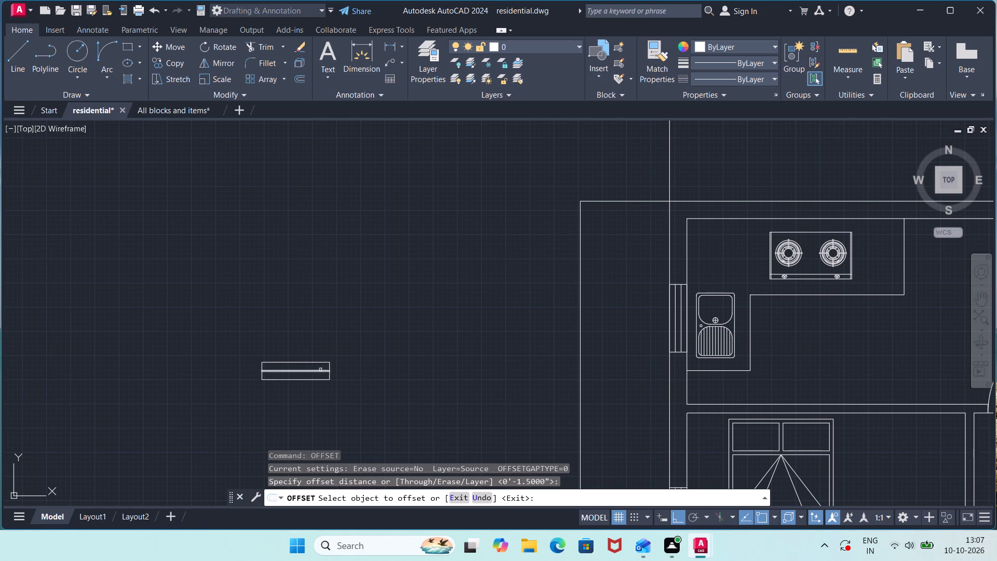
click(320, 370)
click(324, 363)
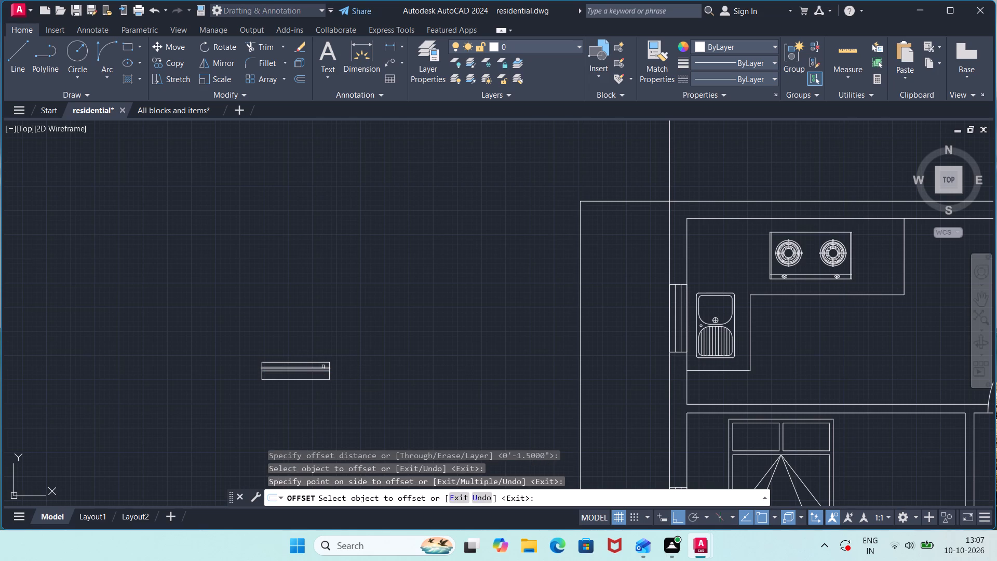
scroll(323, 392, up, 2)
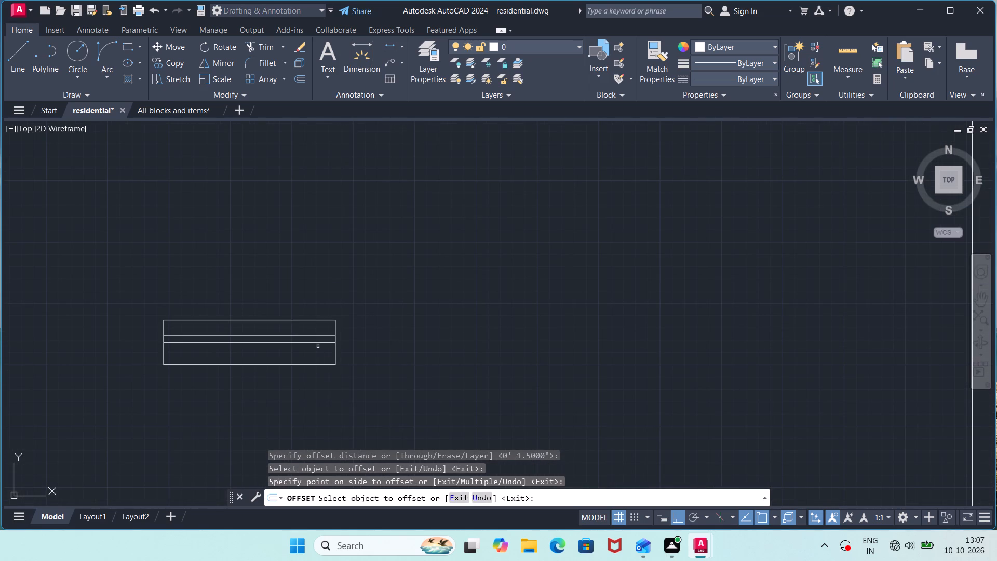
click(318, 344)
click(318, 351)
key(Escape)
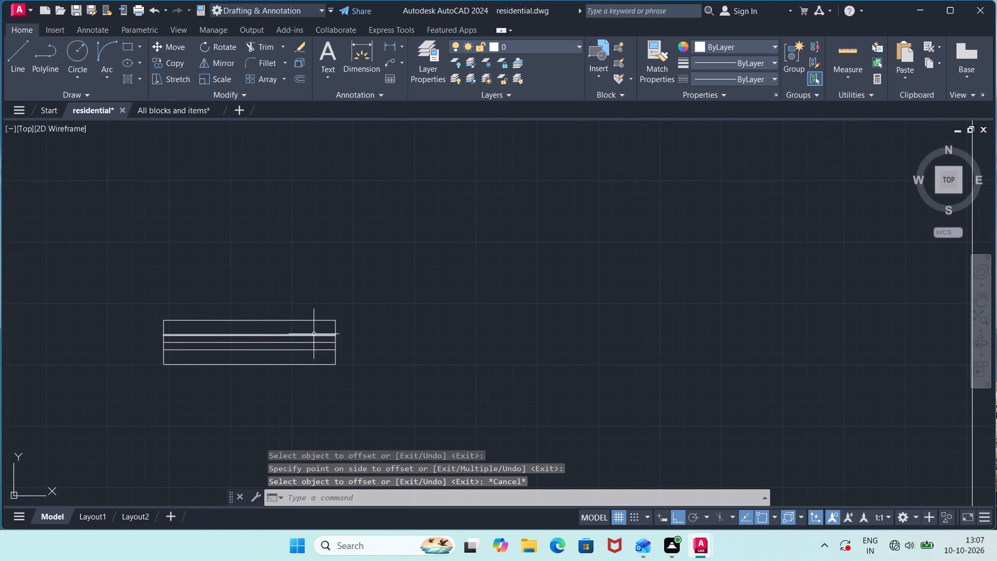
Erase the original centre line between the two offset lines of the horizontal 2'11" window symbol.
click(314, 342)
key(Delete)
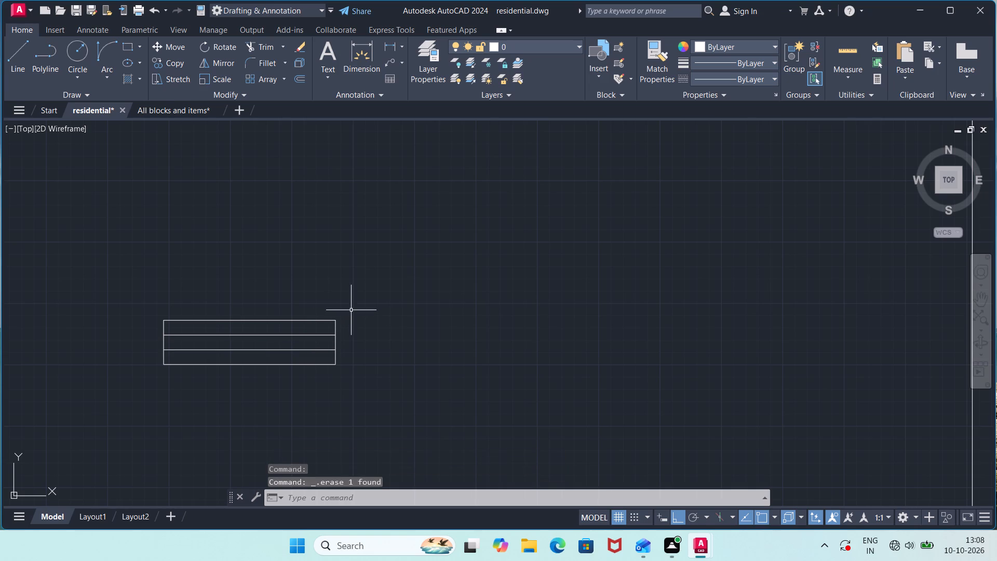
Move the horizontal 2'11" window symbol by its southeast corner into the kitchen's north outer wall, behind the stove.
click(355, 309)
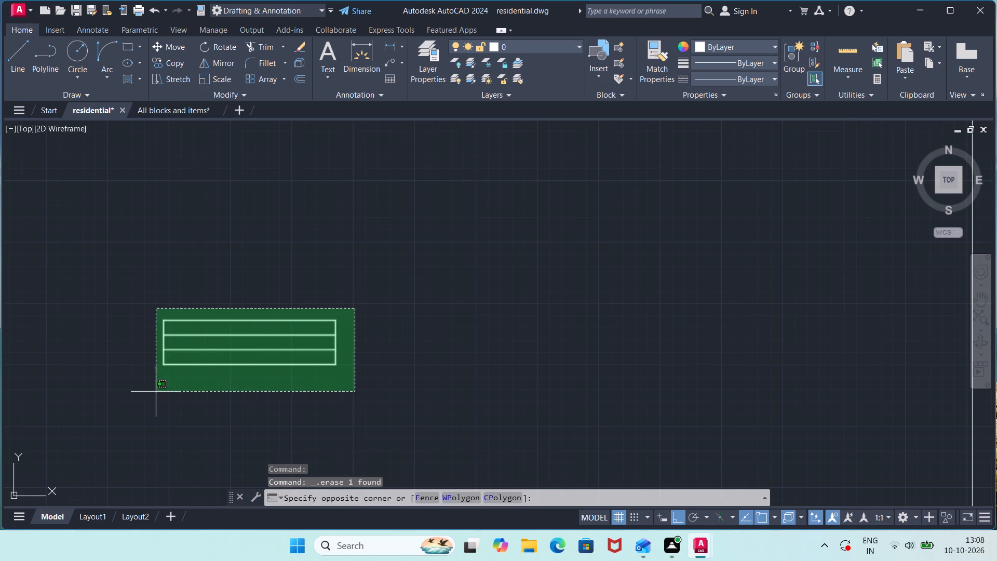
click(156, 392)
key(m)
key(Return)
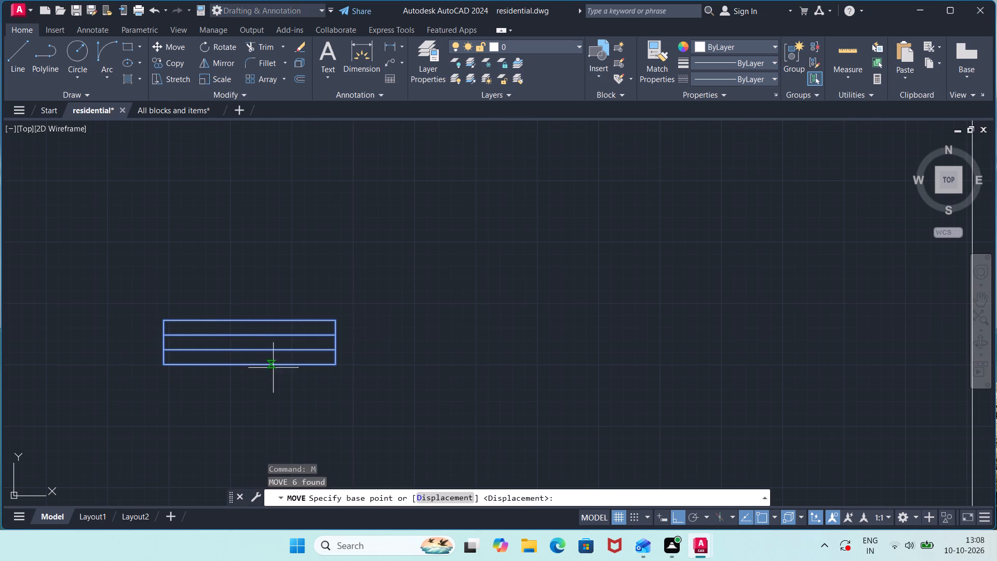
click(337, 362)
scroll(721, 230, down, 3)
middle_drag(723, 230, 483, 340)
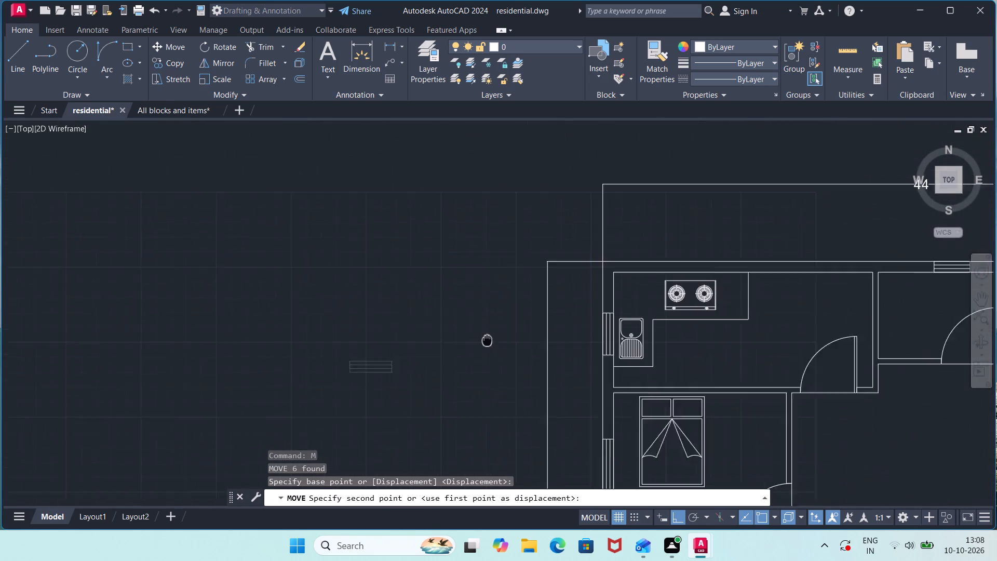
middle_drag(483, 340, 366, 358)
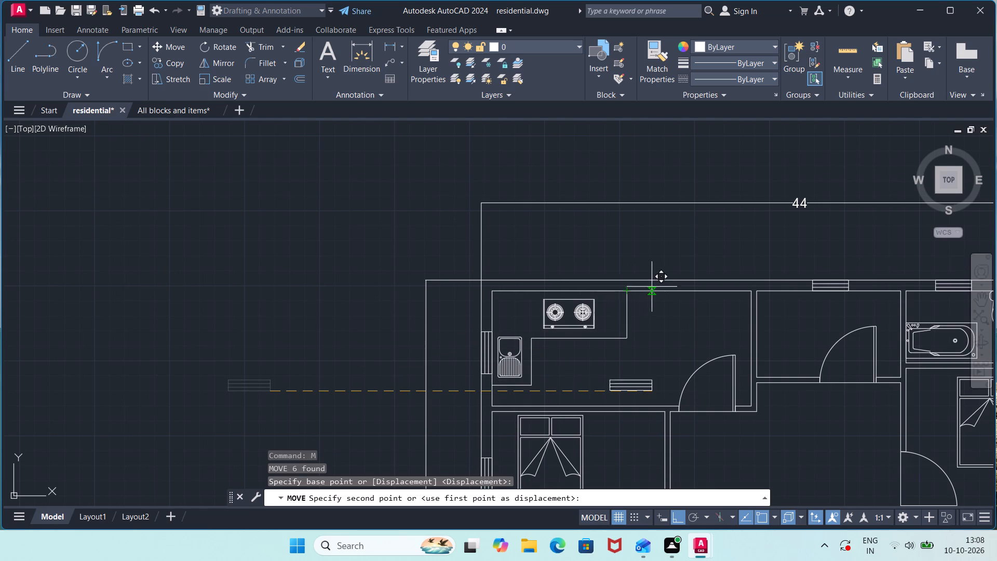
click(597, 288)
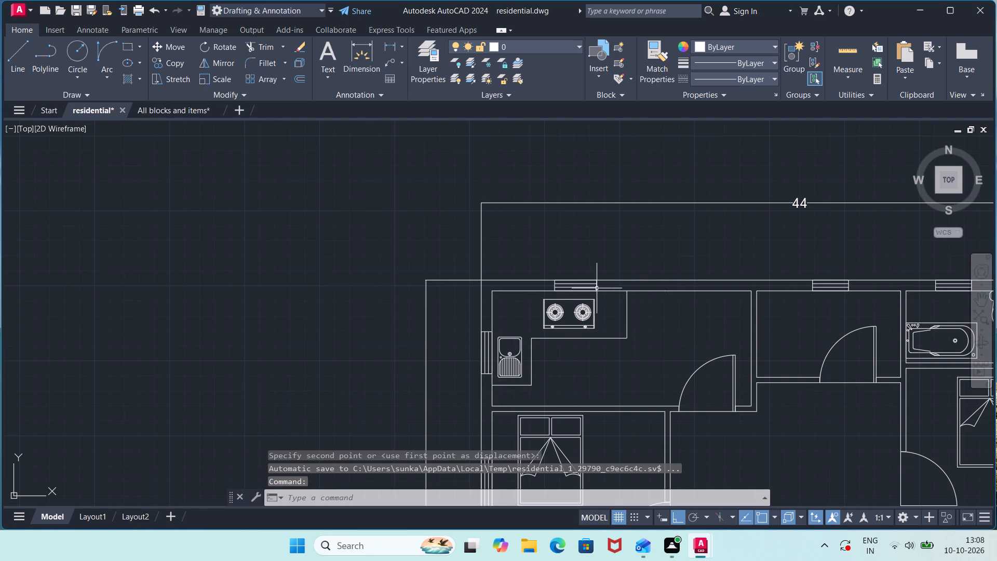
Erase the tiny stray Furniture-layer object just north of the wall end at the opening between the central hall and living room.
scroll(685, 289, down, 1)
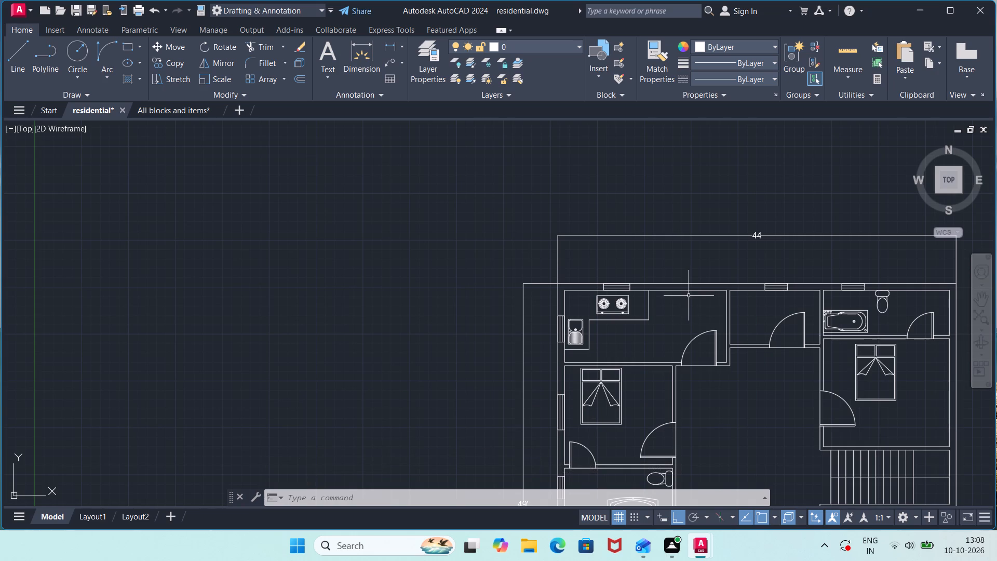
scroll(748, 315, down, 1)
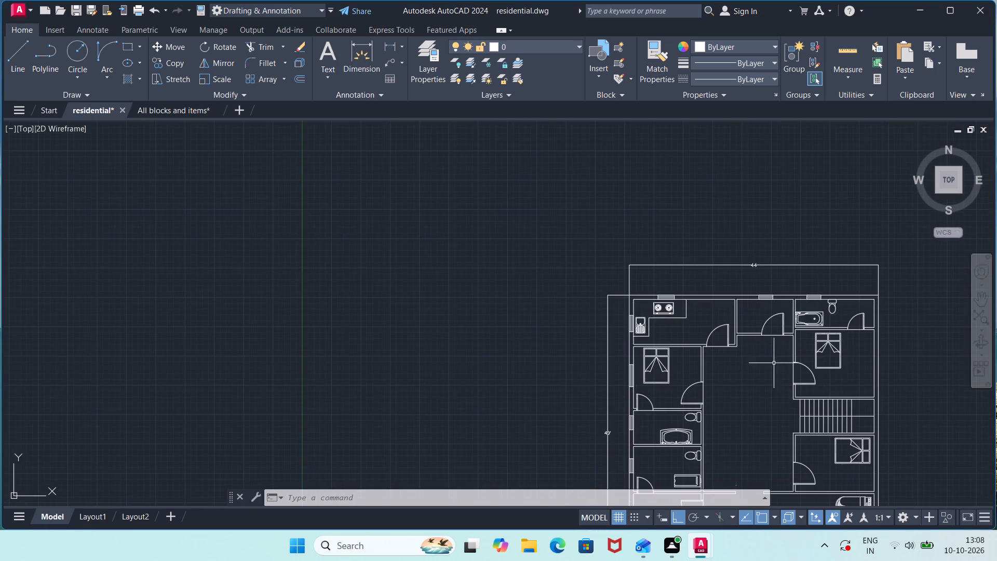
middle_drag(774, 367, 684, 261)
scroll(649, 373, up, 2)
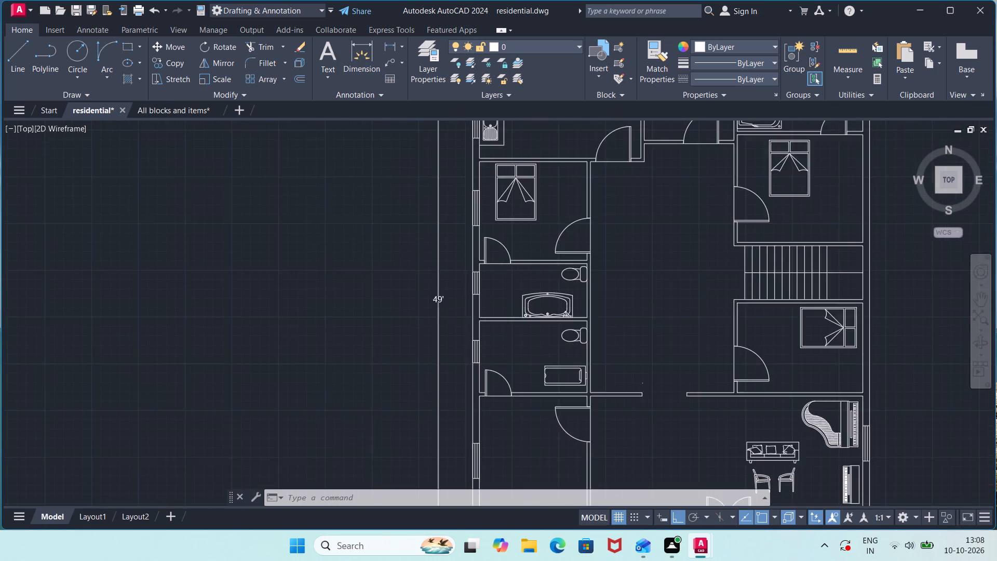
middle_drag(645, 399, 655, 362)
click(663, 348)
click(626, 365)
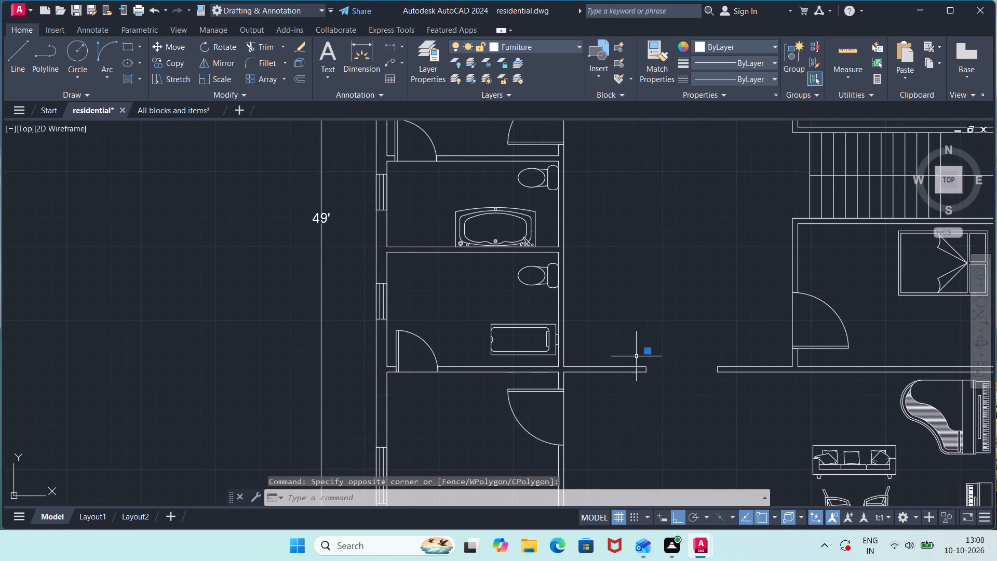
key(Delete)
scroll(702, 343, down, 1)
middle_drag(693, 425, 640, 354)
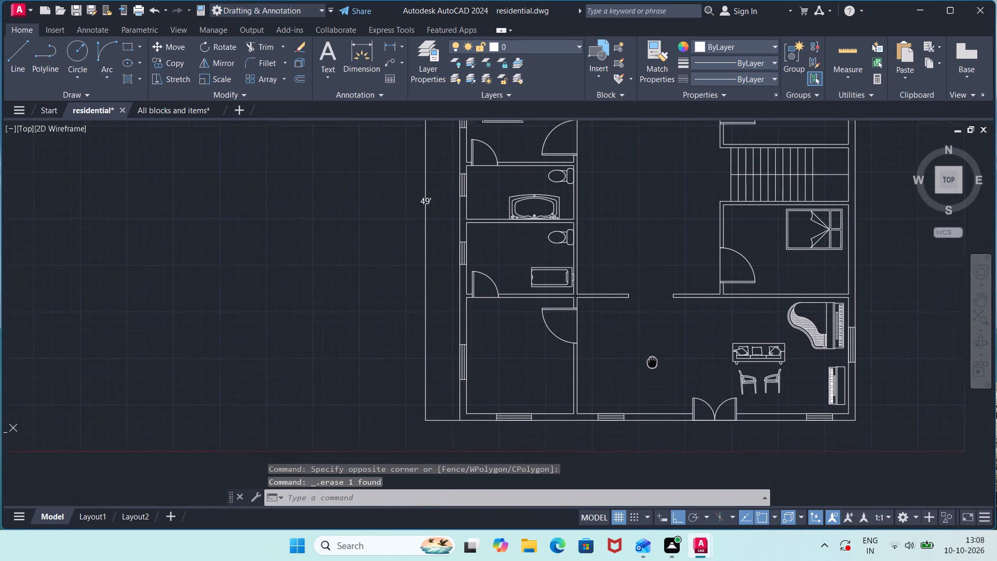
Switch to the All blocks and items drawing and copy the curved L-shaped sectional sofa, including its end seat.
middle_drag(640, 354, 591, 329)
scroll(638, 320, up, 2)
scroll(488, 252, up, 1)
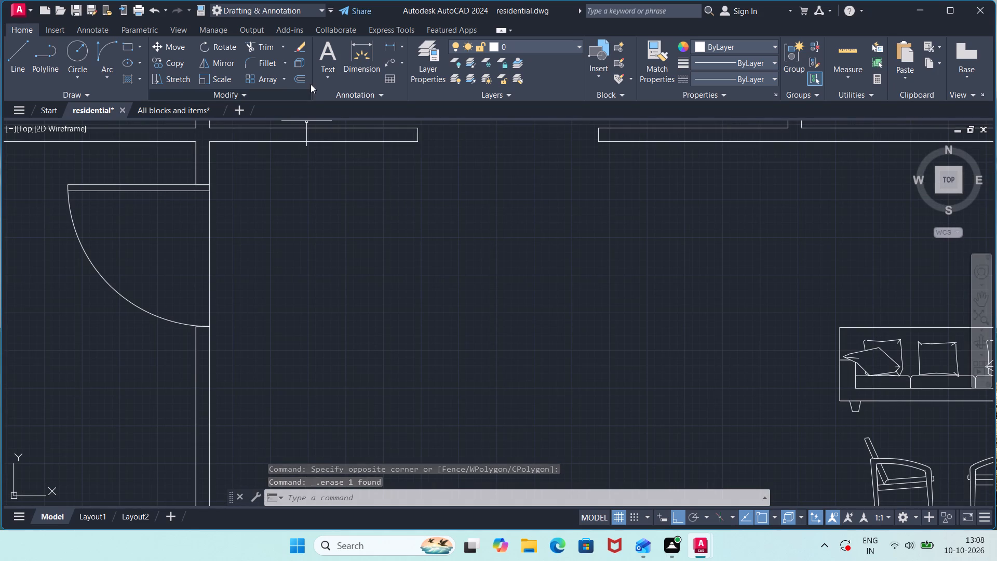
click(167, 111)
scroll(341, 226, down, 2)
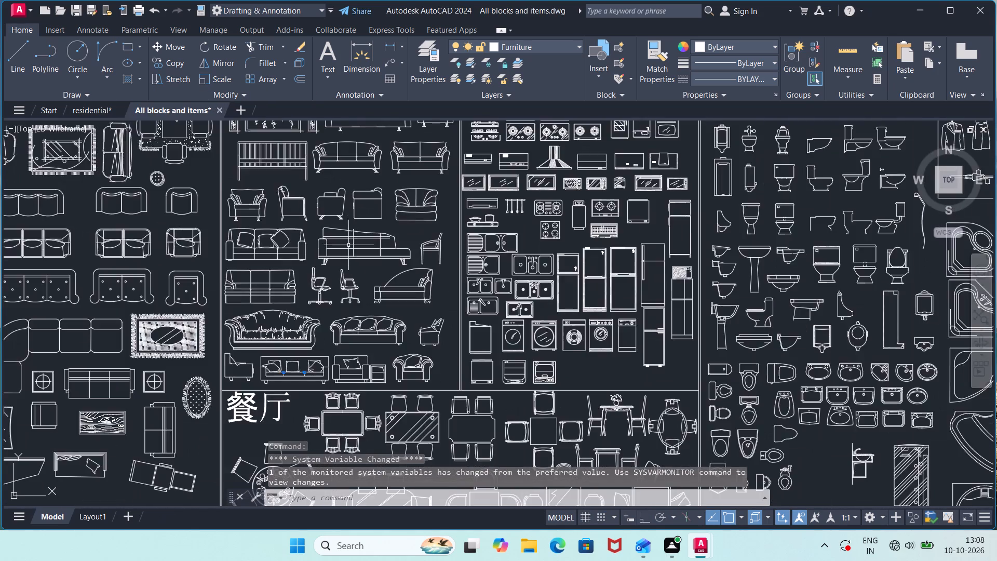
scroll(358, 285, down, 1)
middle_drag(362, 269, 371, 136)
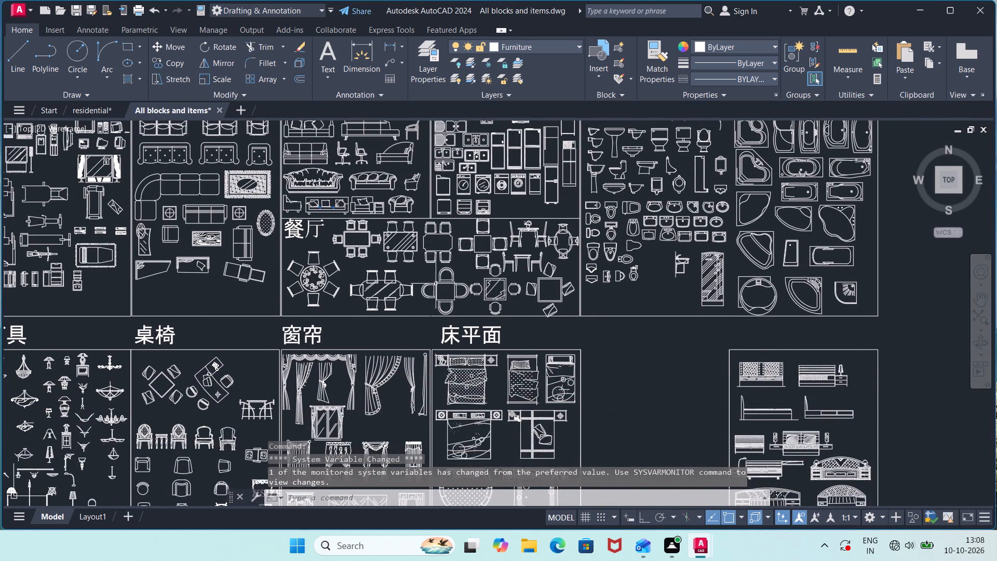
middle_drag(431, 311, 670, 350)
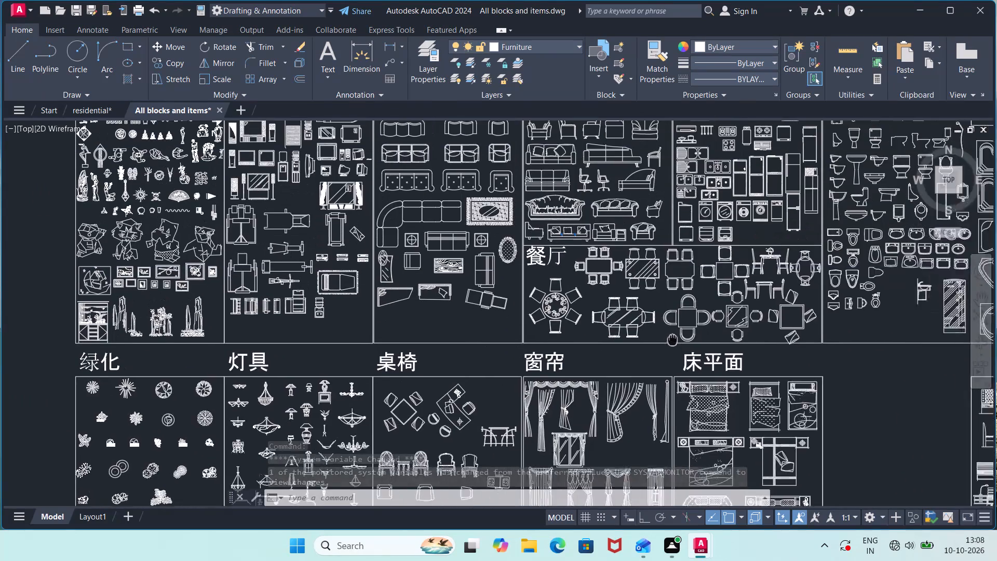
middle_drag(670, 350, 657, 374)
scroll(425, 265, up, 1)
middle_drag(425, 264, 555, 283)
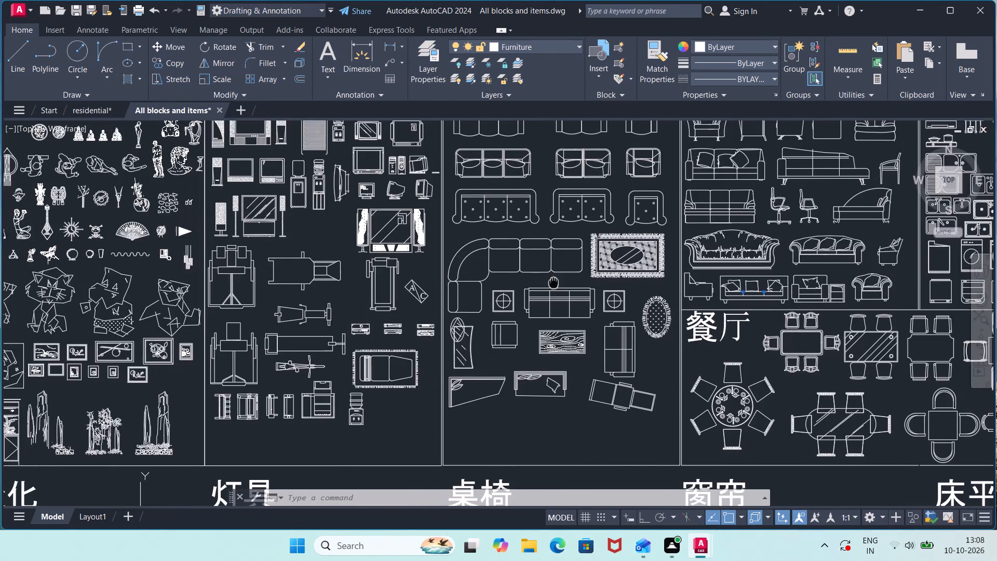
click(588, 231)
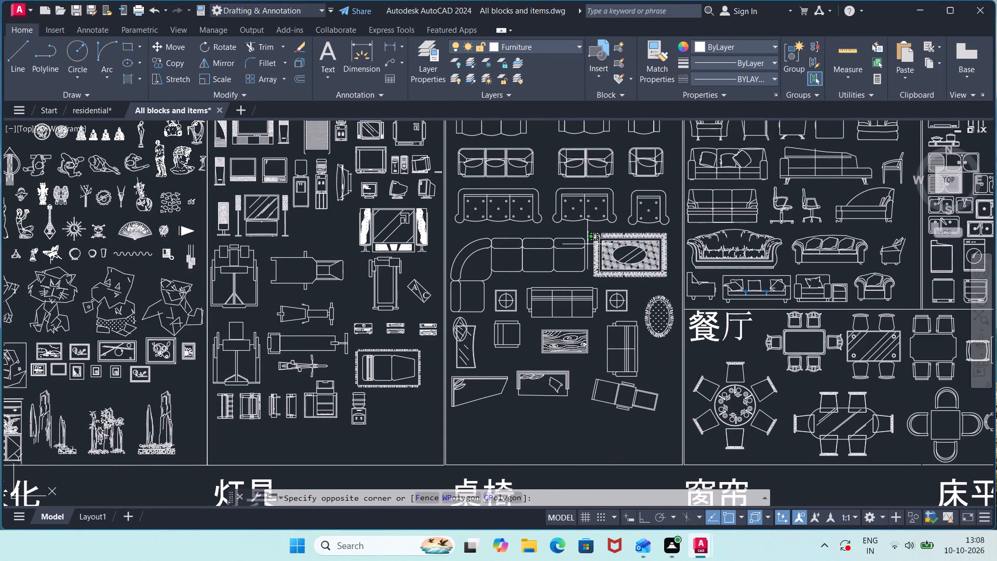
click(456, 283)
scroll(459, 277, up, 3)
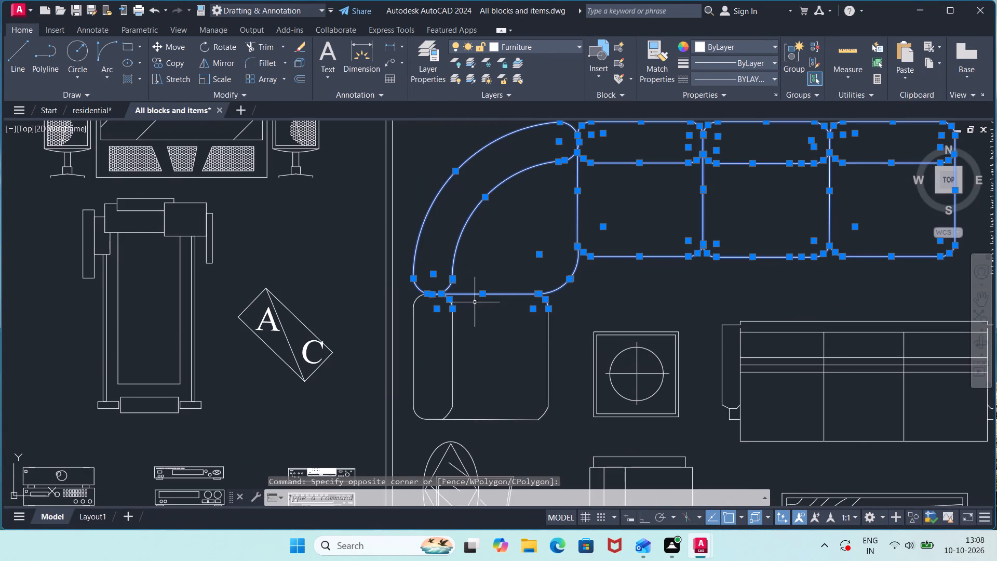
click(563, 303)
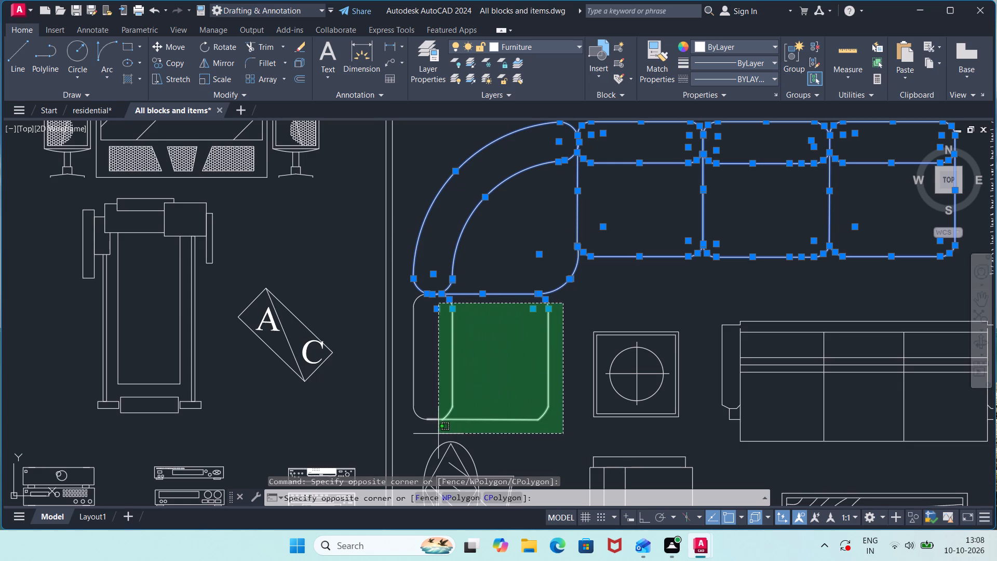
click(410, 429)
scroll(550, 365, down, 2)
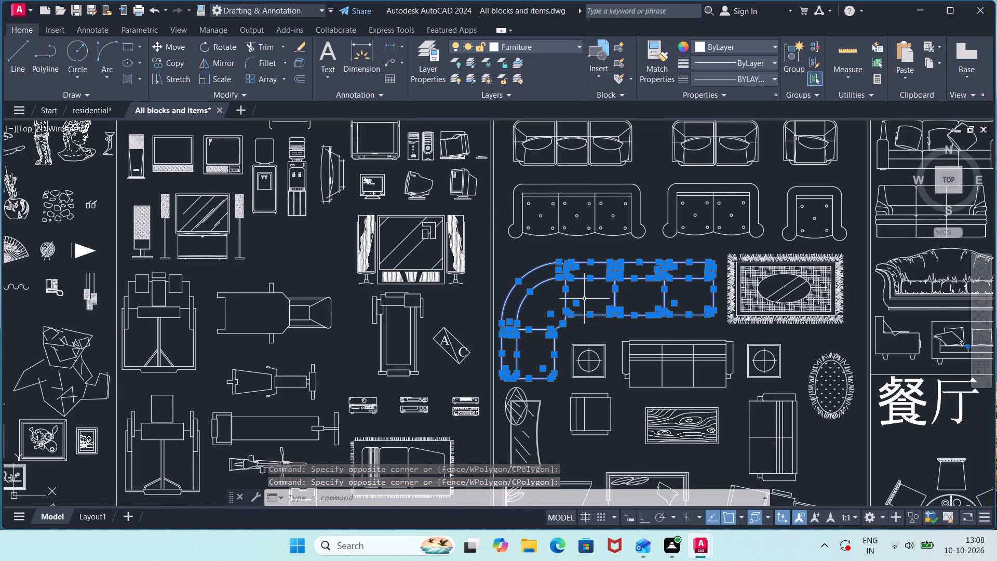
key(ctrl+c)
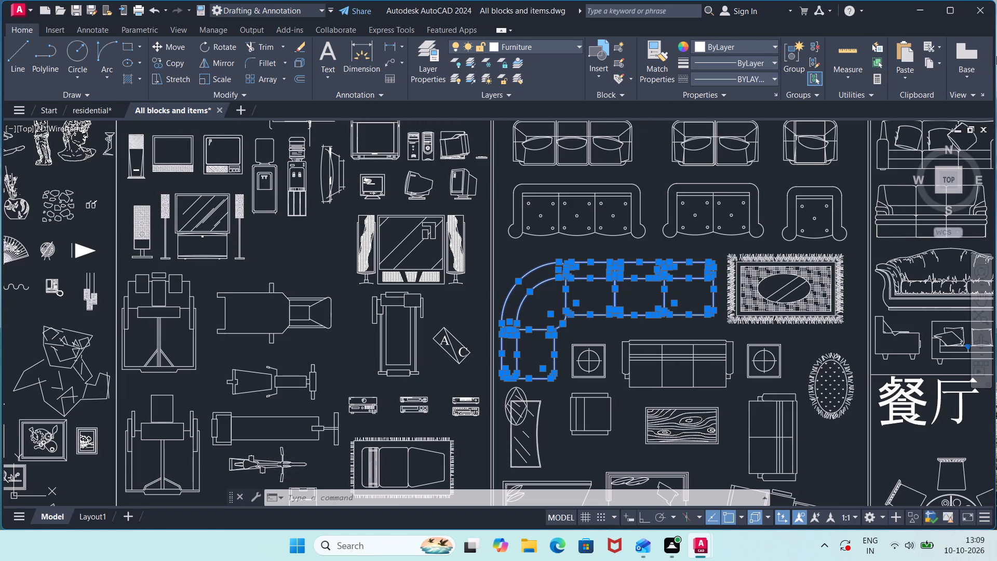
Paste the sectional sofa into the residential drawing's living room, rotated 270°, west of the double entrance door.
click(91, 108)
scroll(507, 358, down, 1)
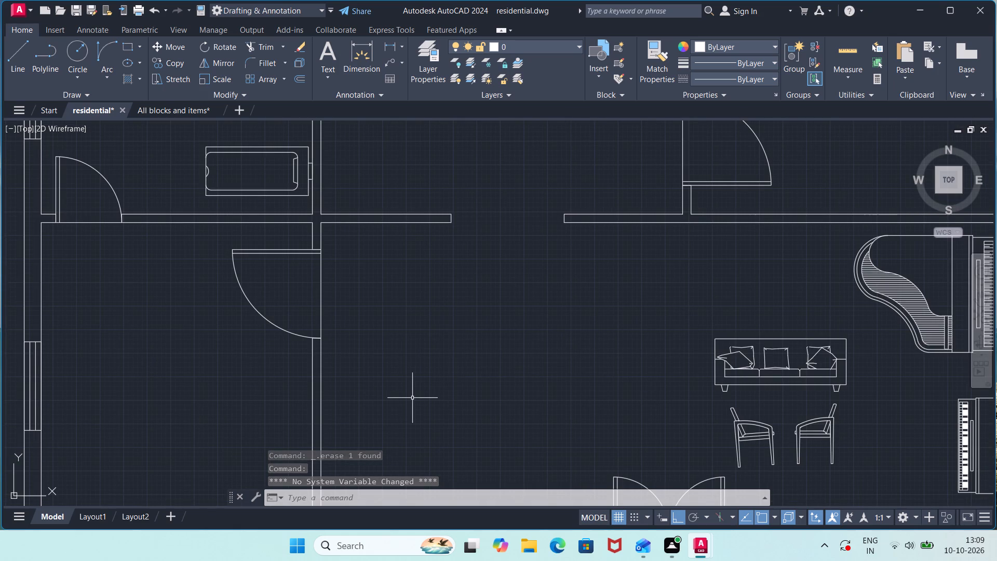
key(ctrl+v)
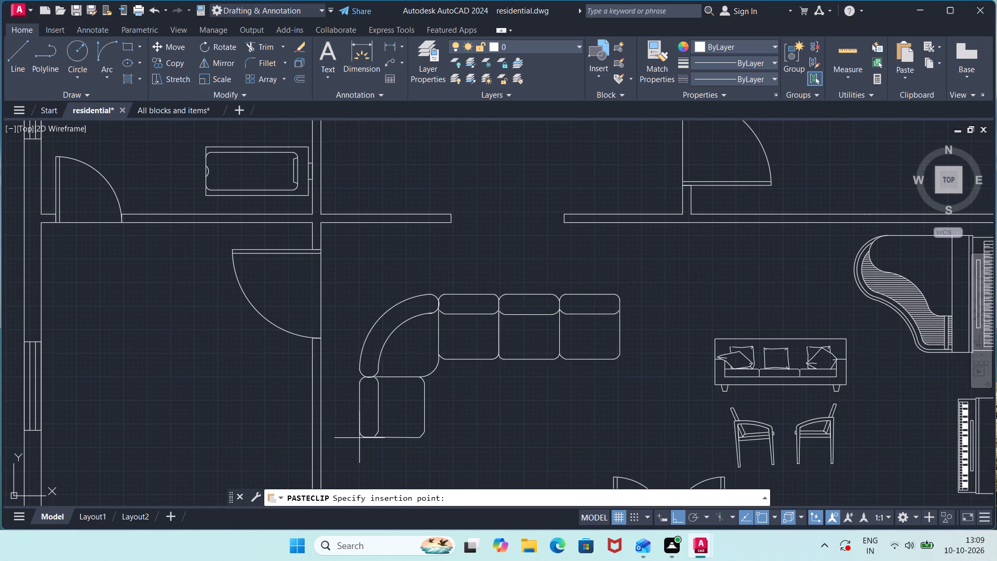
middle_drag(352, 440, 332, 290)
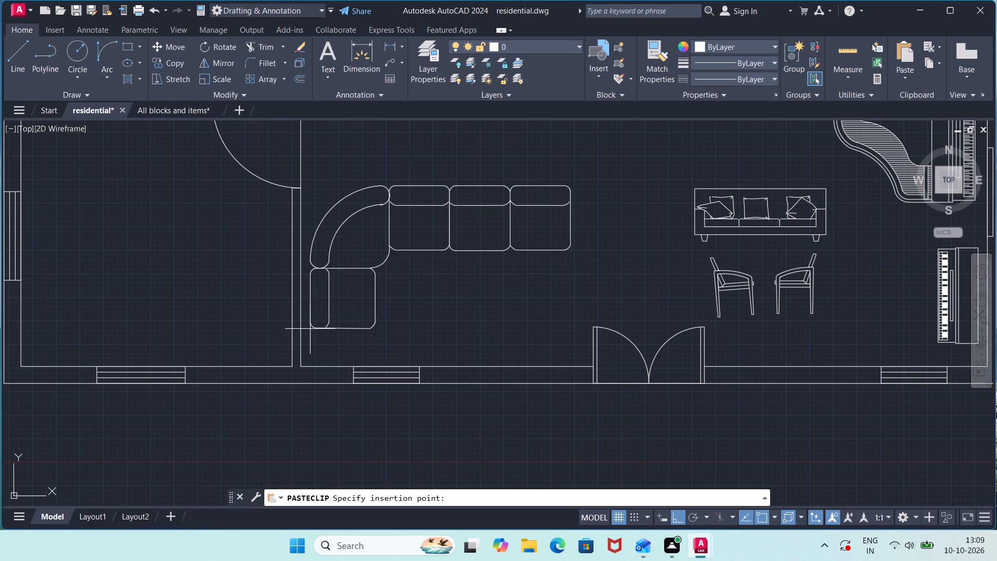
middle_drag(306, 313, 244, 444)
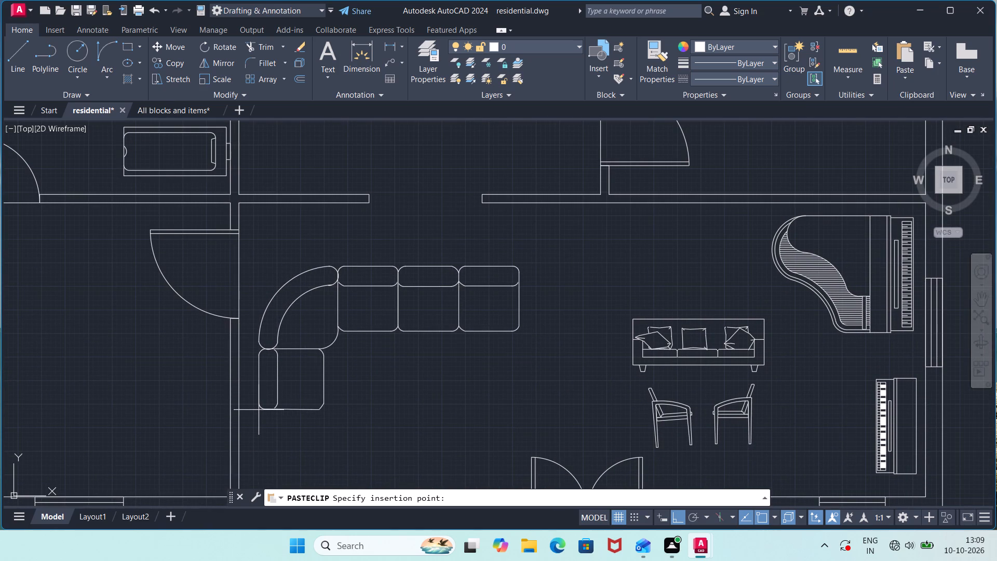
text(RO)
key(Return)
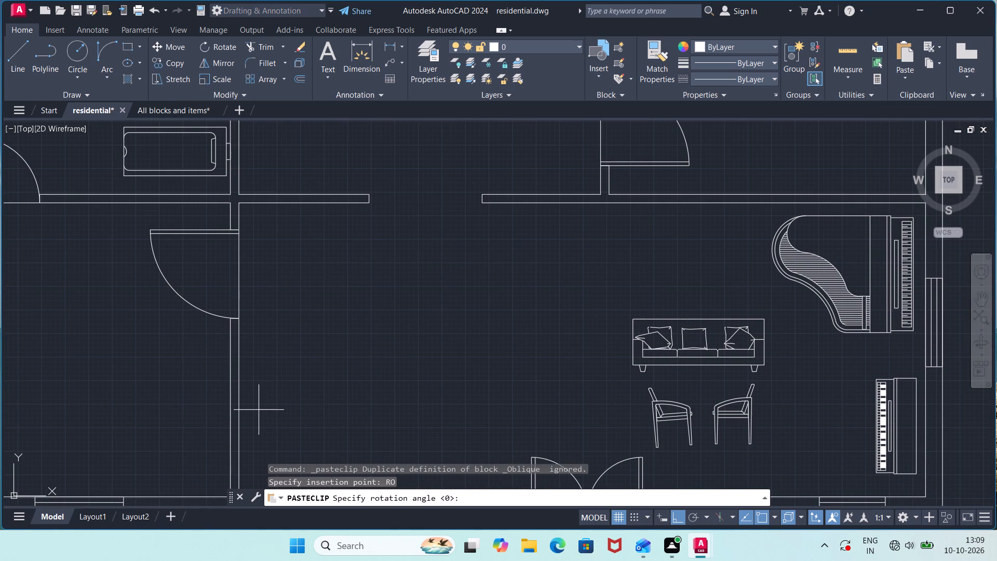
key(1)
key(BackSpace)
text(270)
key(Return)
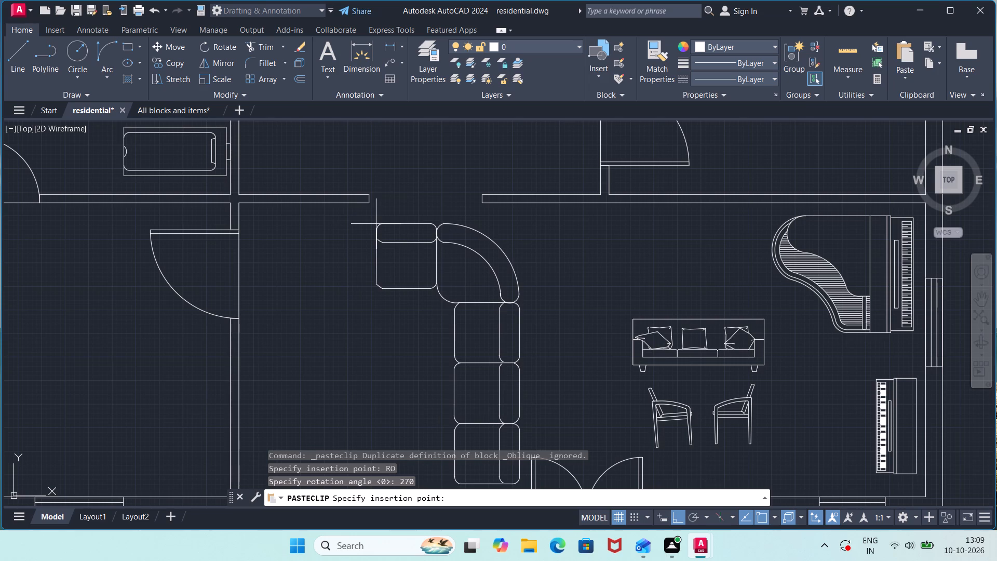
click(371, 225)
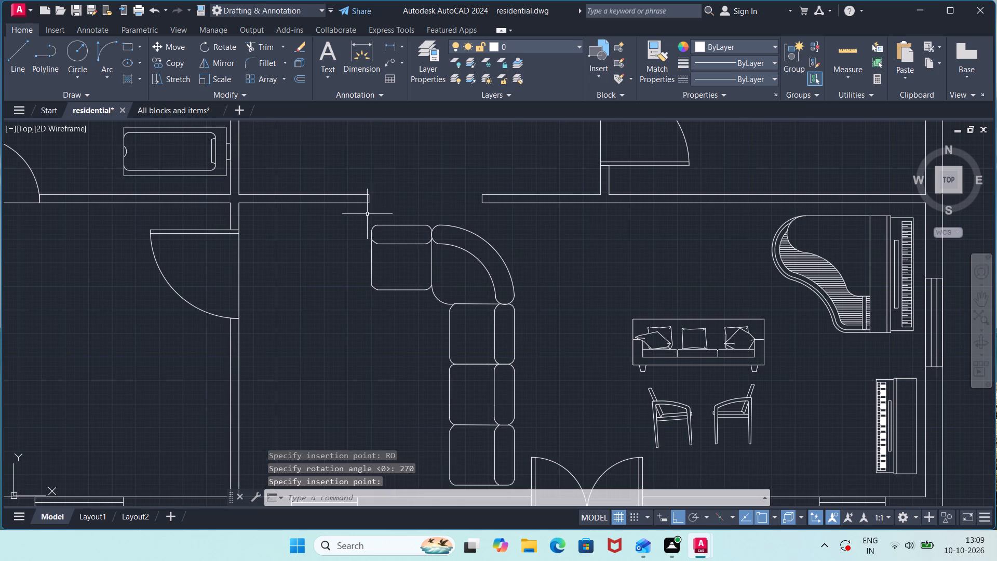
Rotate the whole pasted sectional sofa by 180° about the northwest corner of its end seat.
click(364, 216)
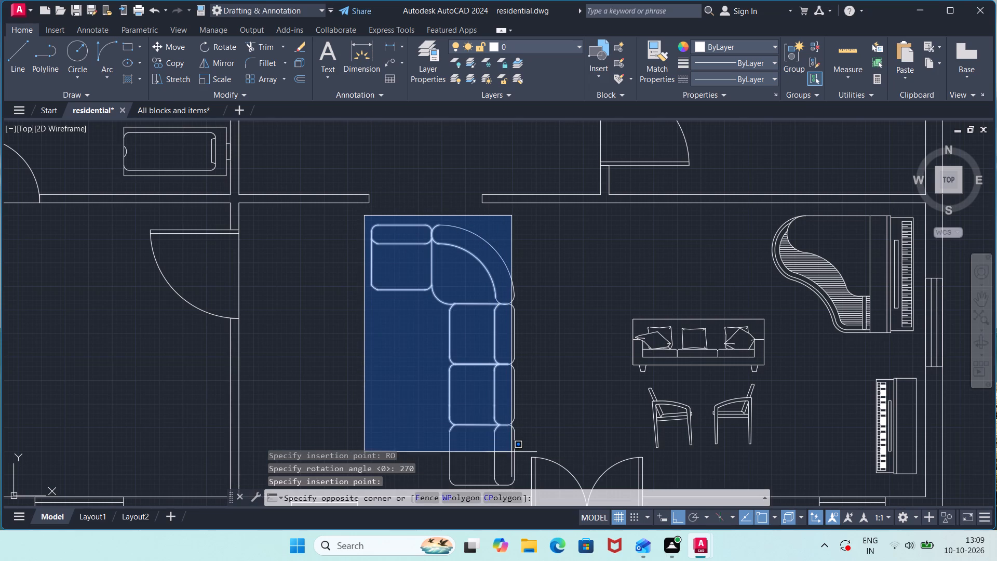
middle_drag(511, 452, 528, 372)
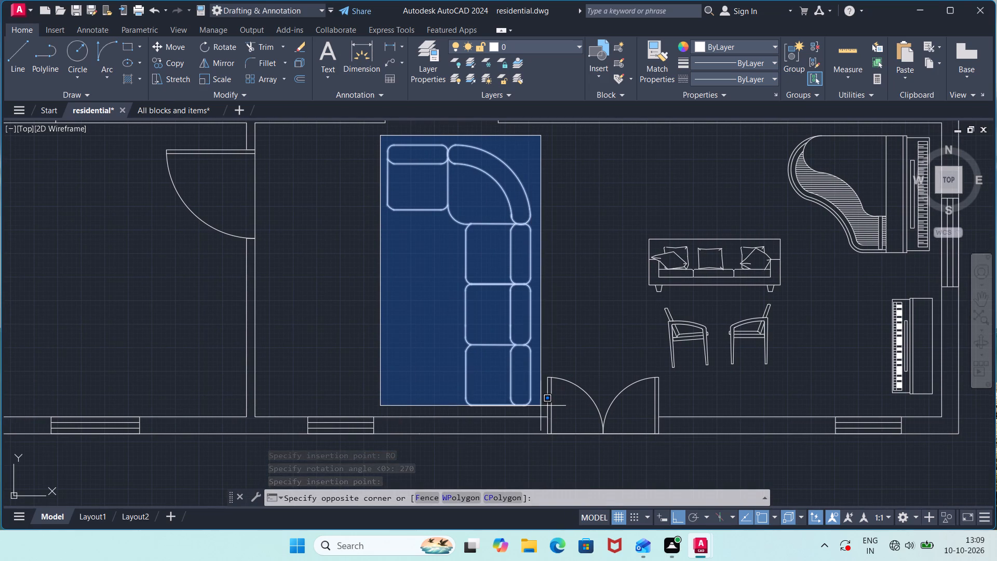
click(535, 410)
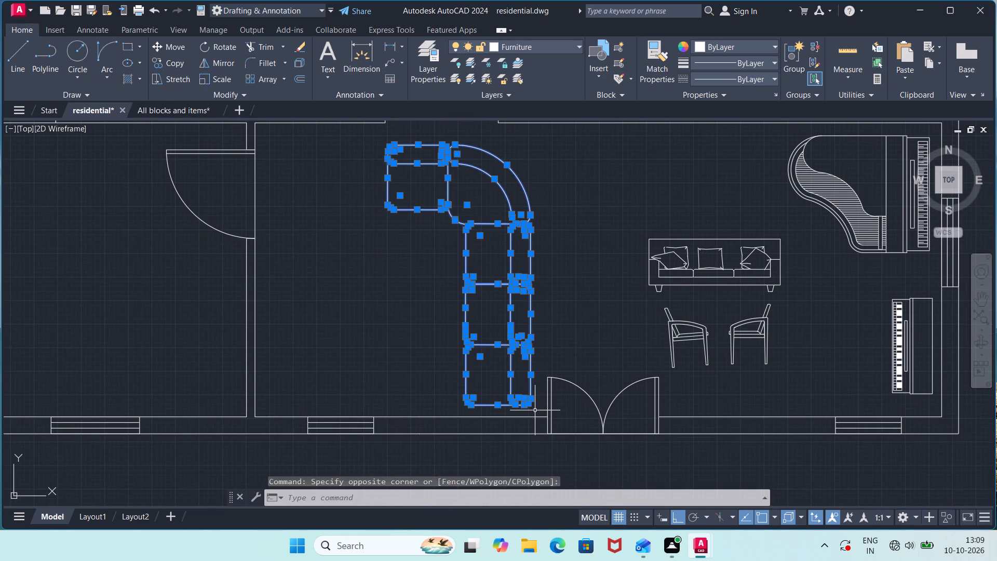
key(r)
key(o)
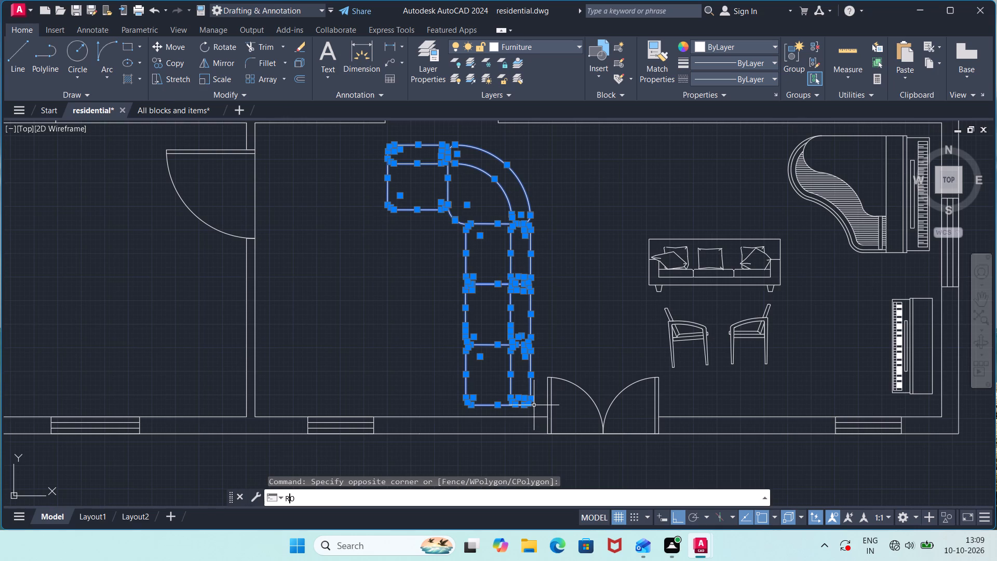
key(Return)
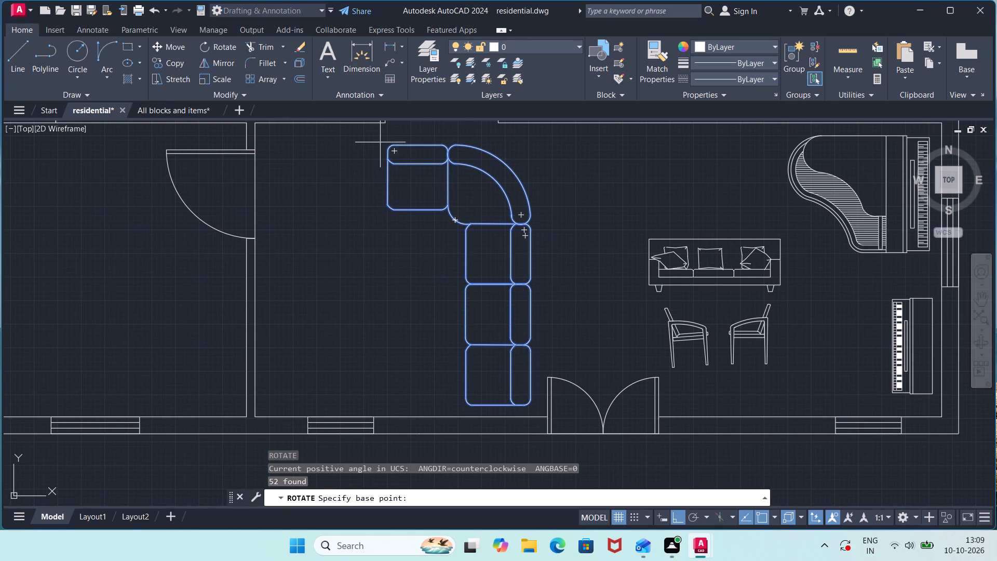
click(388, 143)
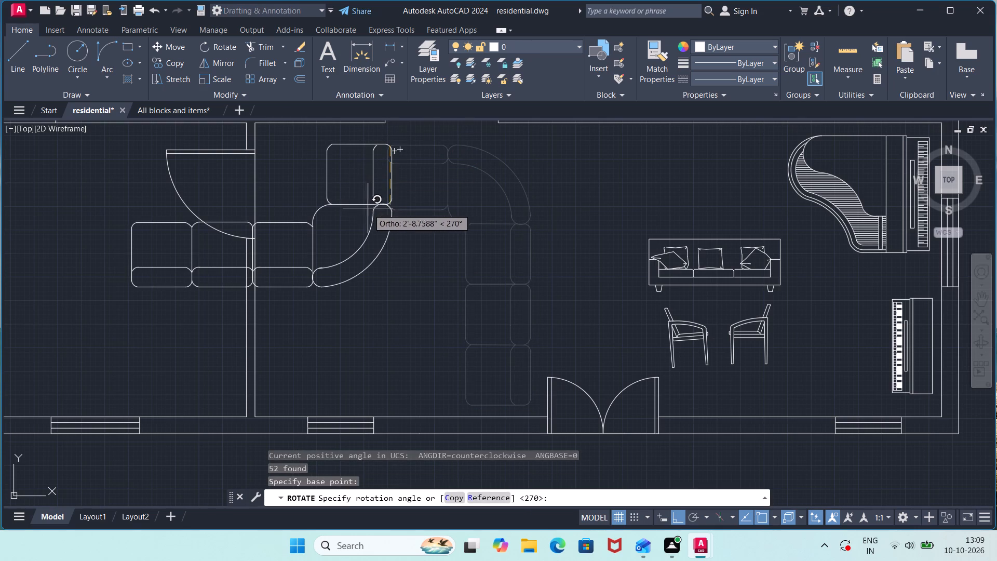
middle_drag(305, 196, 261, 364)
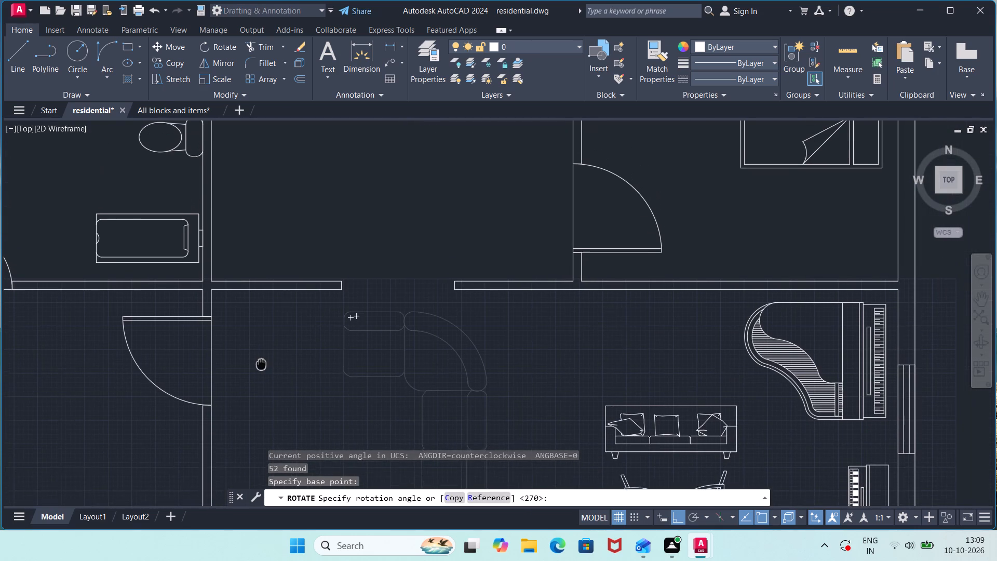
middle_drag(261, 364, 261, 367)
click(273, 358)
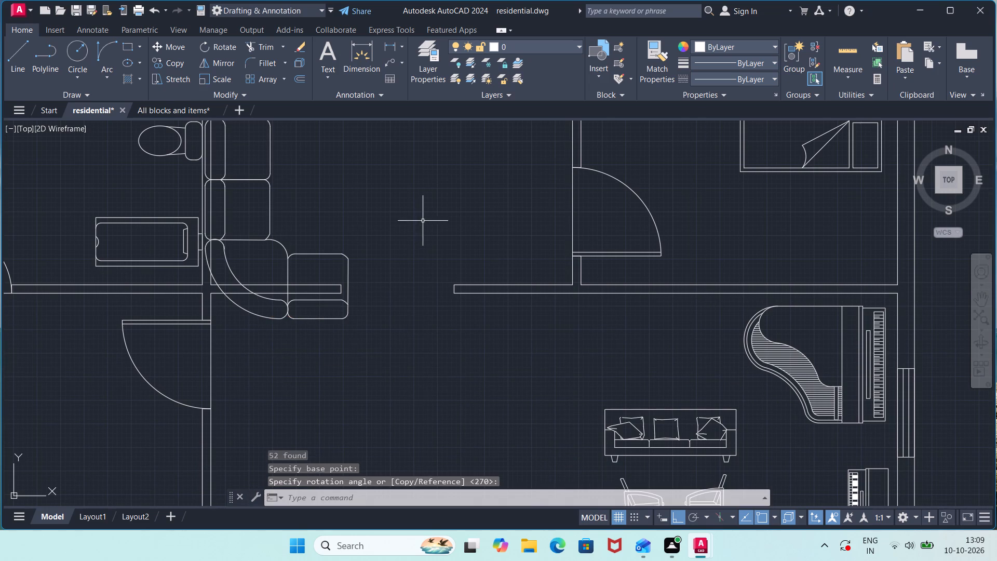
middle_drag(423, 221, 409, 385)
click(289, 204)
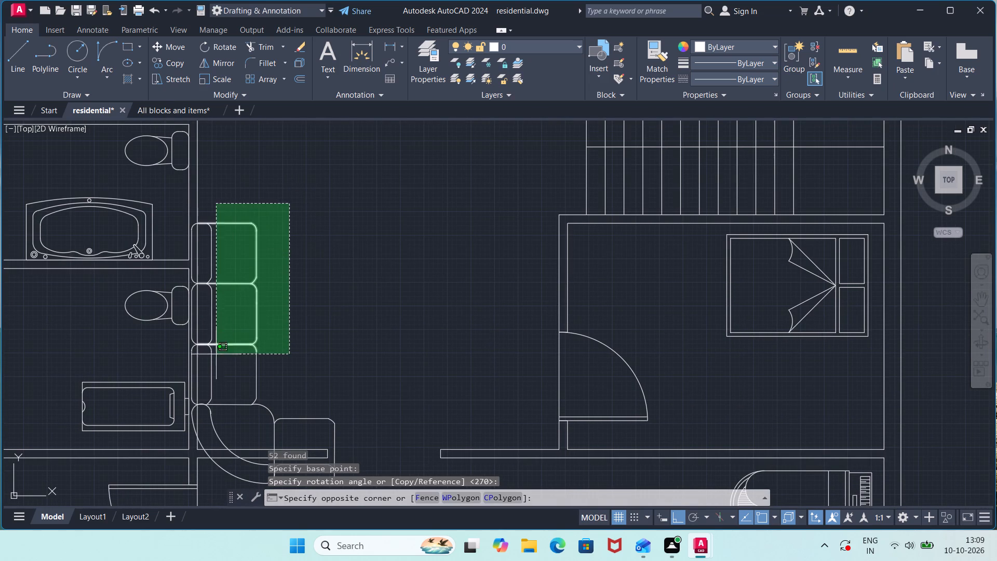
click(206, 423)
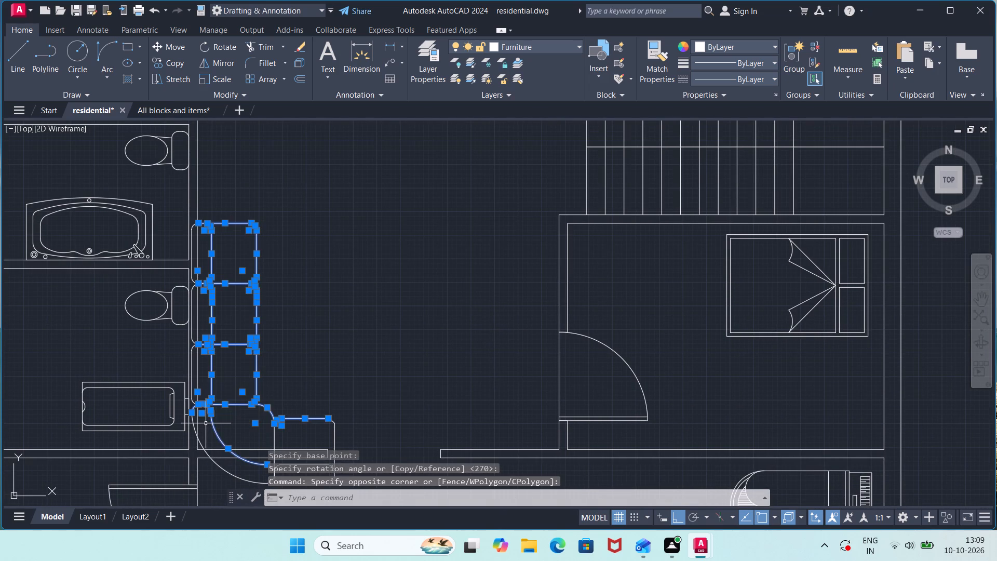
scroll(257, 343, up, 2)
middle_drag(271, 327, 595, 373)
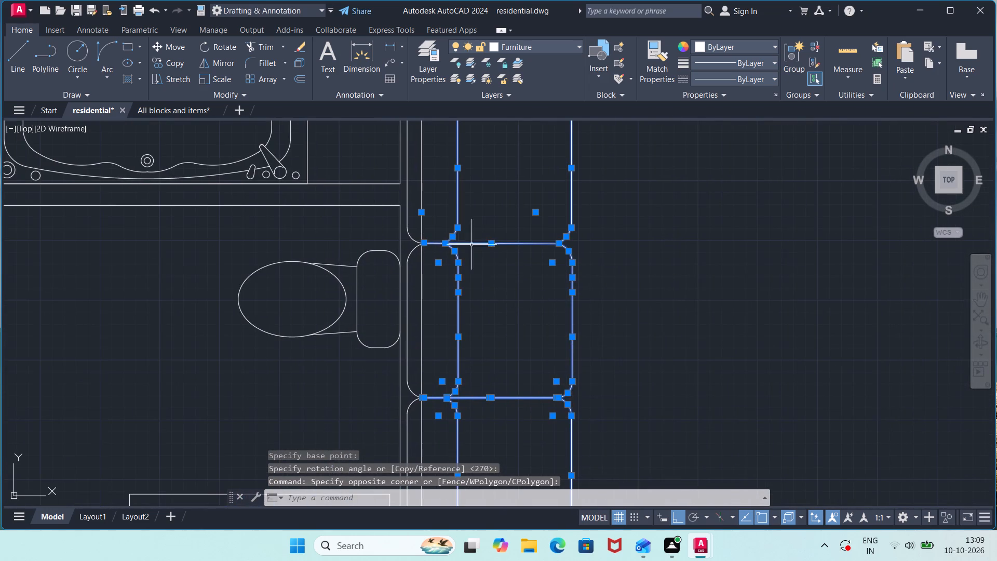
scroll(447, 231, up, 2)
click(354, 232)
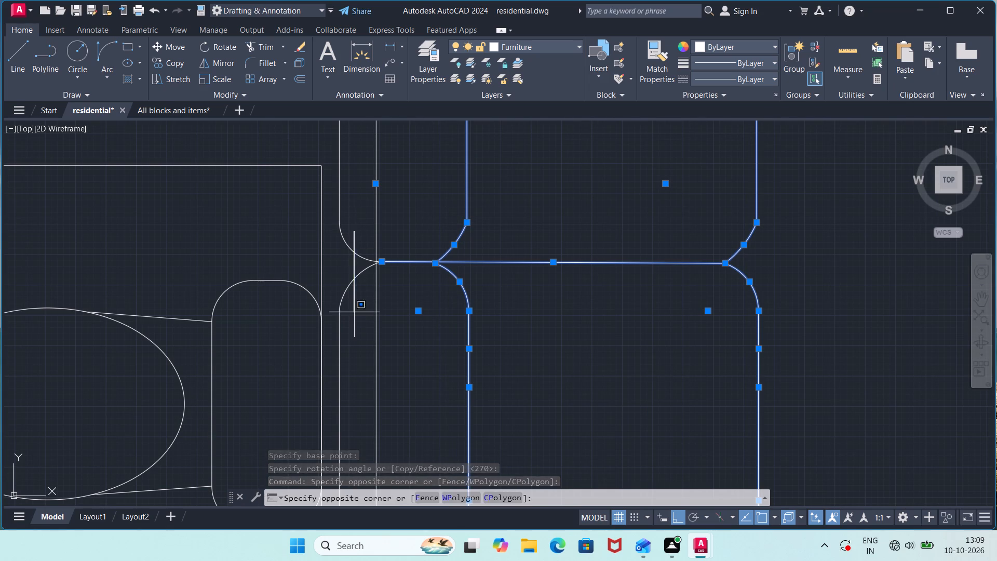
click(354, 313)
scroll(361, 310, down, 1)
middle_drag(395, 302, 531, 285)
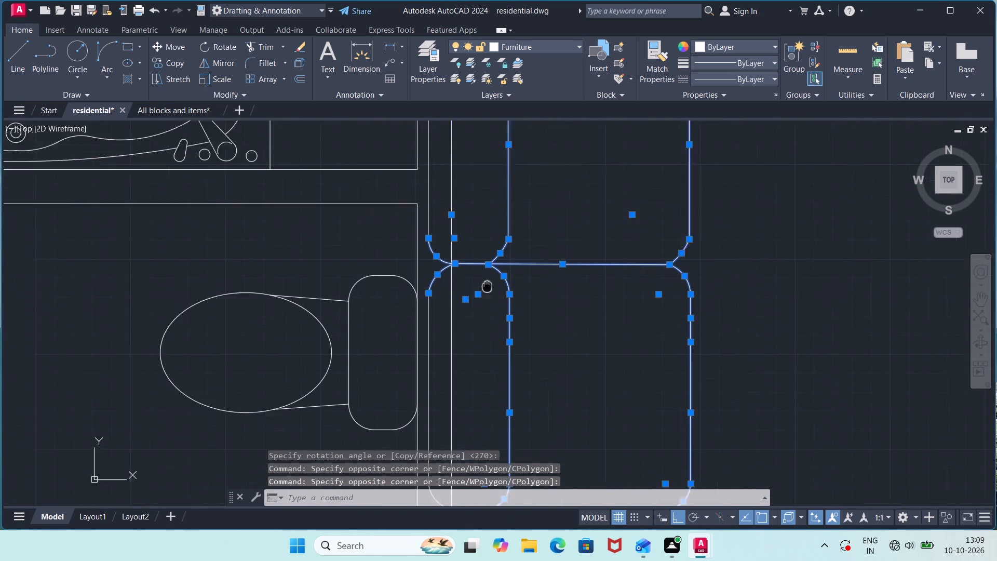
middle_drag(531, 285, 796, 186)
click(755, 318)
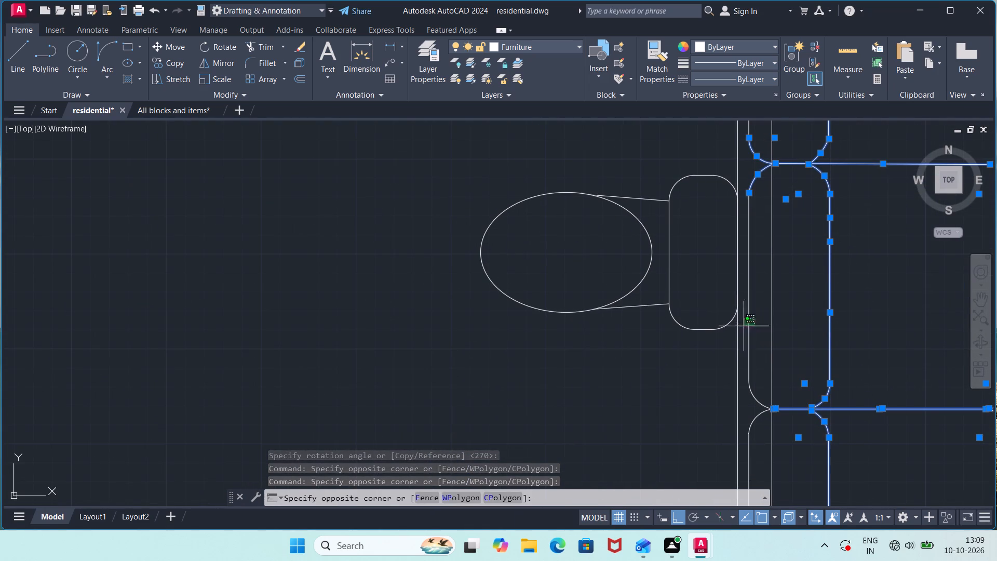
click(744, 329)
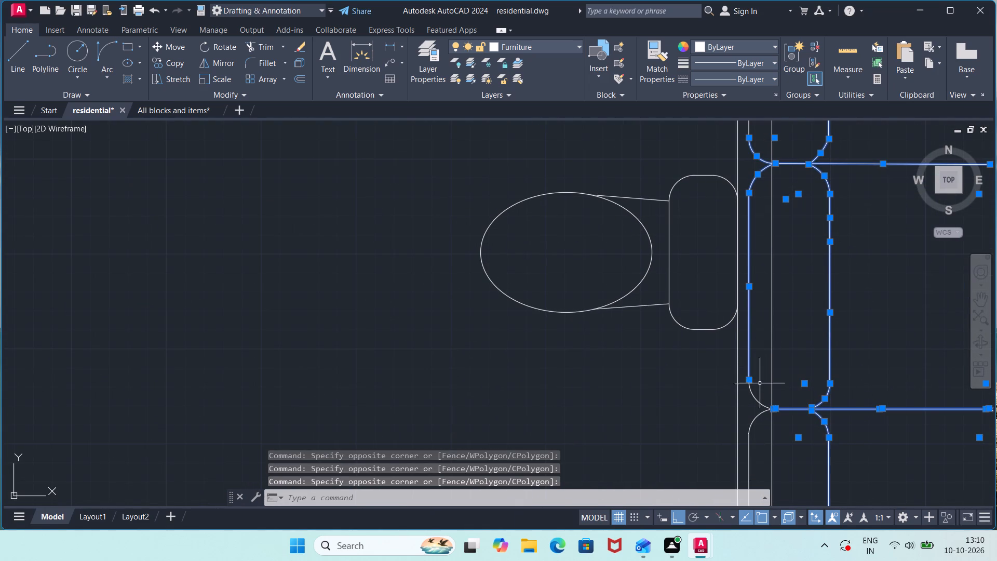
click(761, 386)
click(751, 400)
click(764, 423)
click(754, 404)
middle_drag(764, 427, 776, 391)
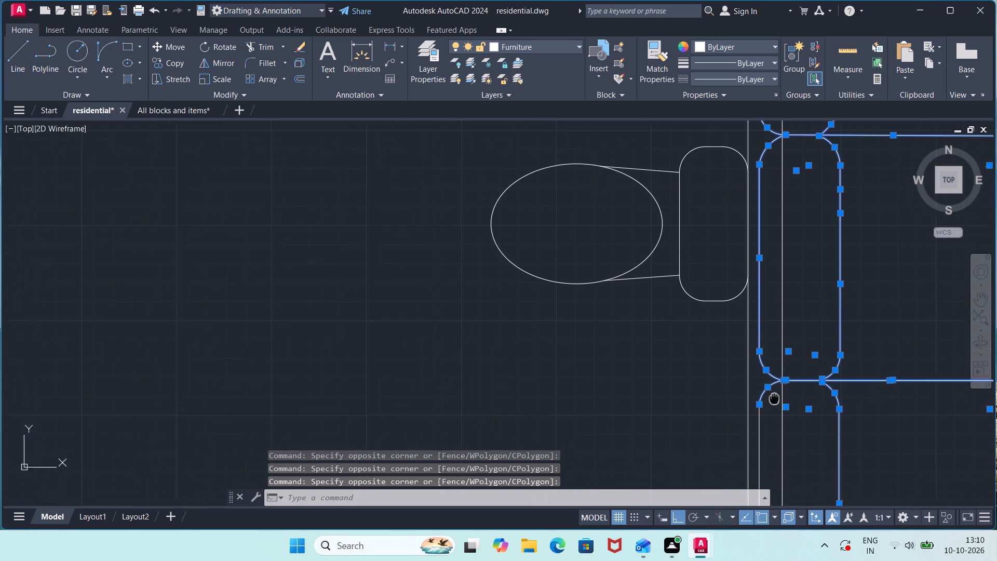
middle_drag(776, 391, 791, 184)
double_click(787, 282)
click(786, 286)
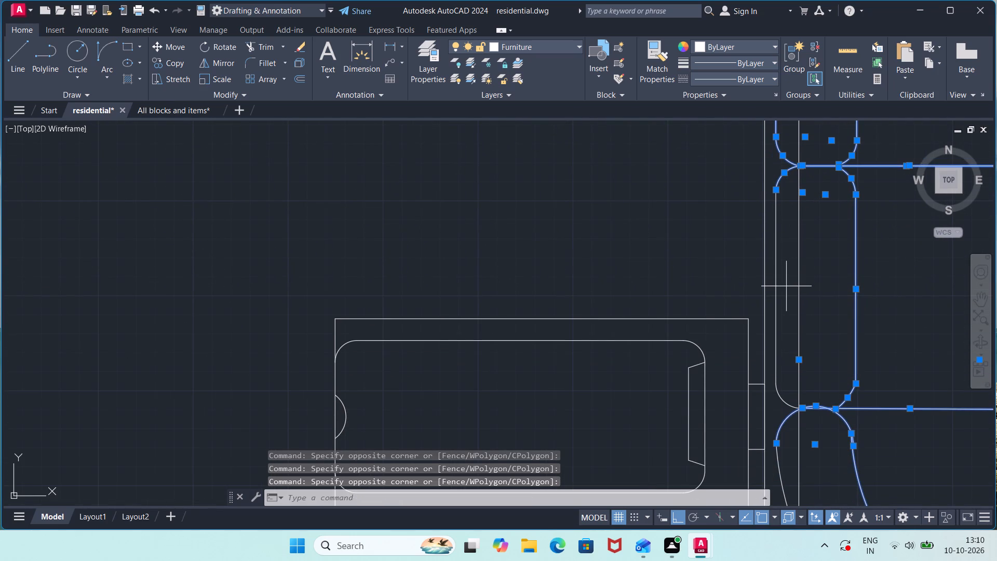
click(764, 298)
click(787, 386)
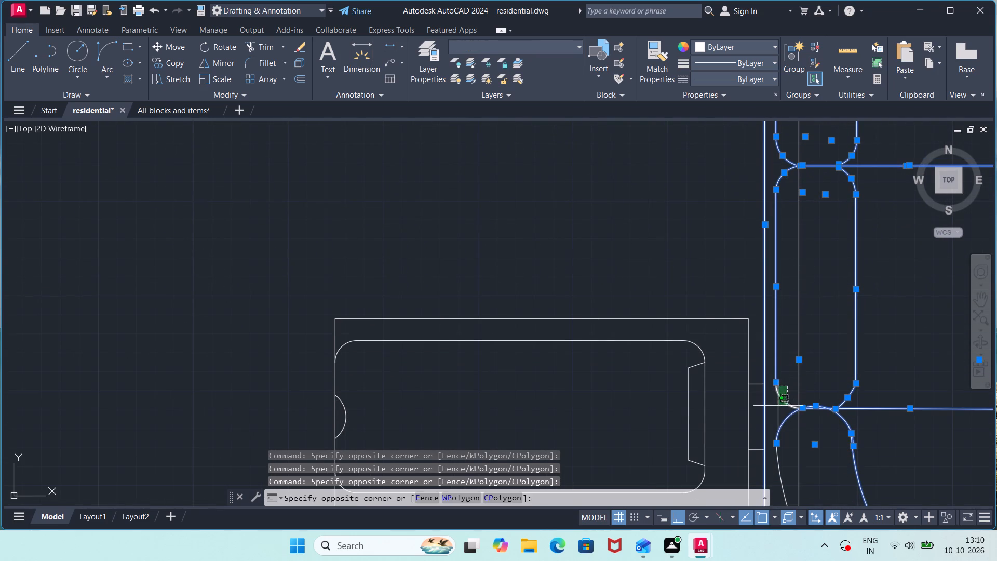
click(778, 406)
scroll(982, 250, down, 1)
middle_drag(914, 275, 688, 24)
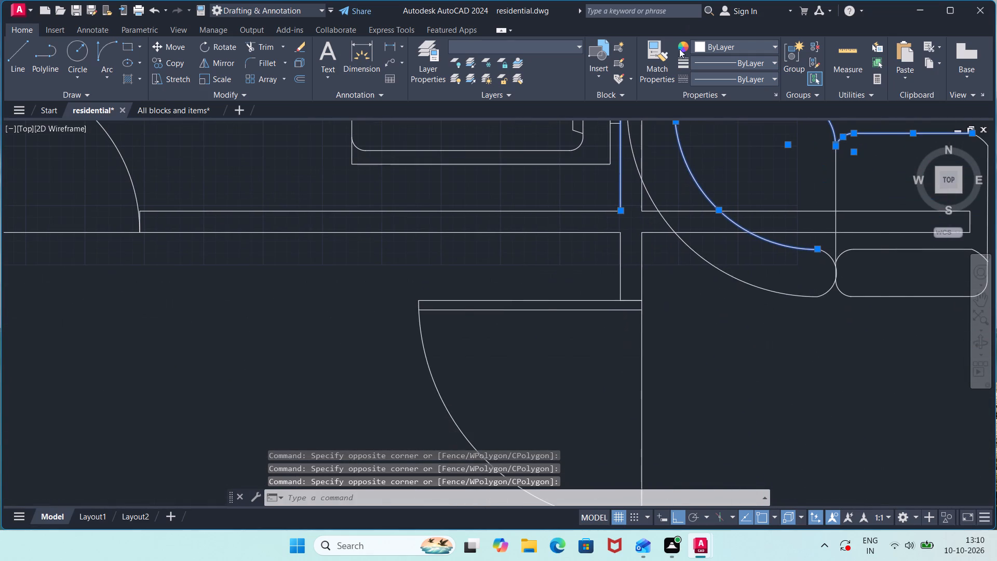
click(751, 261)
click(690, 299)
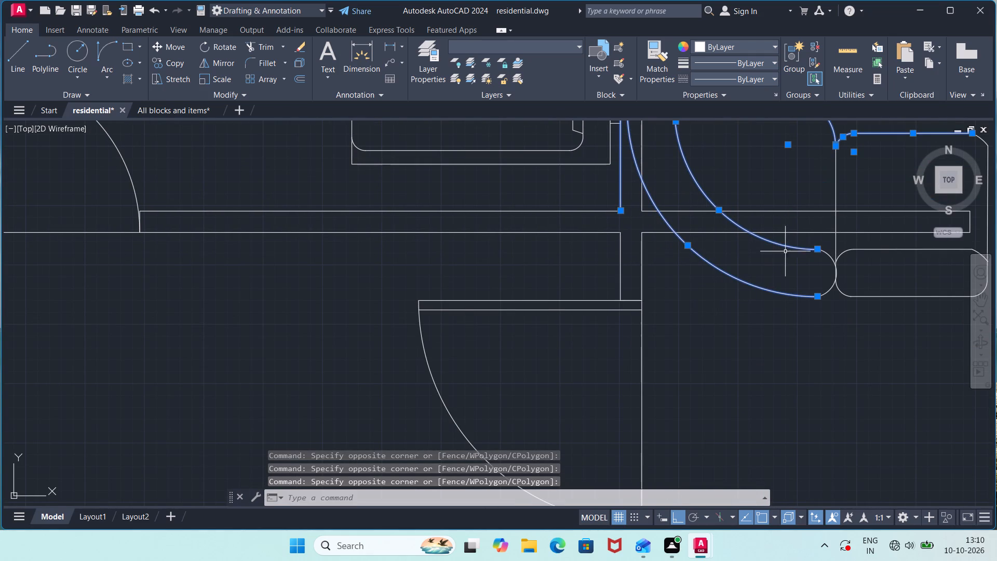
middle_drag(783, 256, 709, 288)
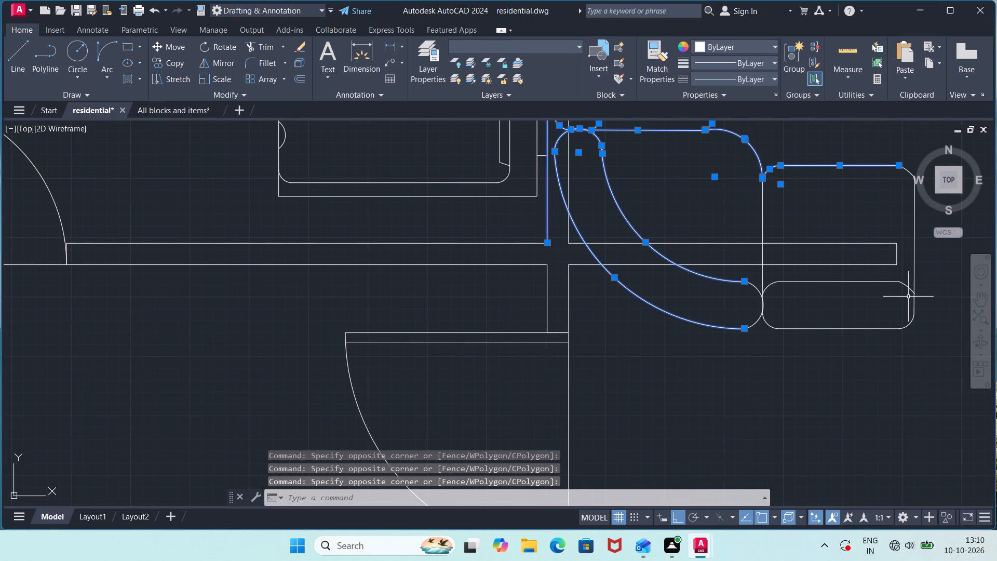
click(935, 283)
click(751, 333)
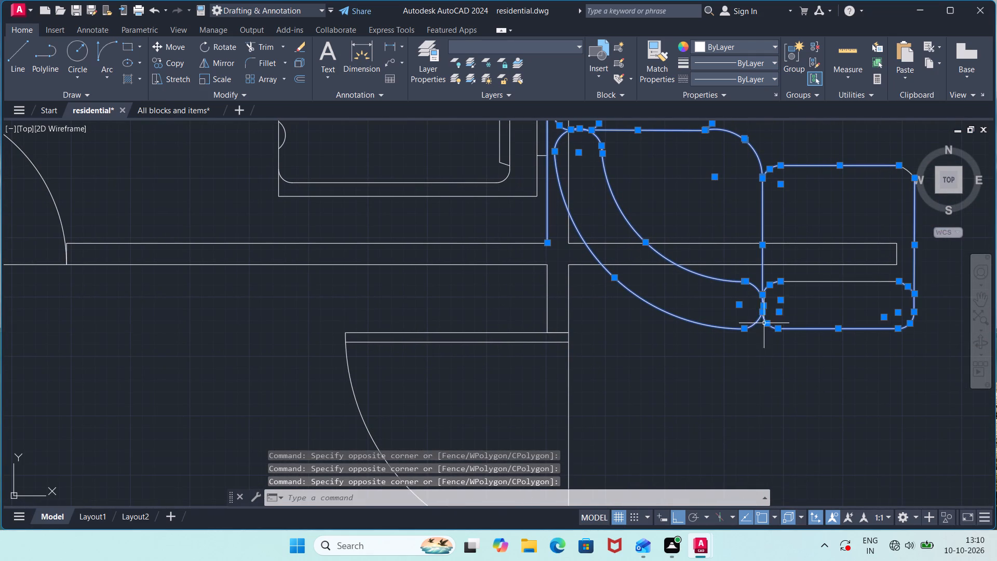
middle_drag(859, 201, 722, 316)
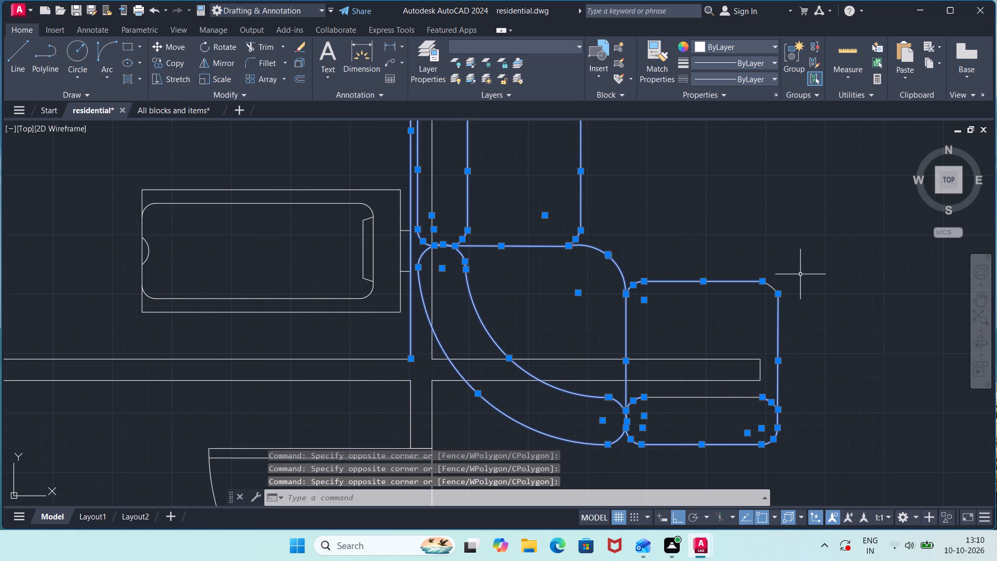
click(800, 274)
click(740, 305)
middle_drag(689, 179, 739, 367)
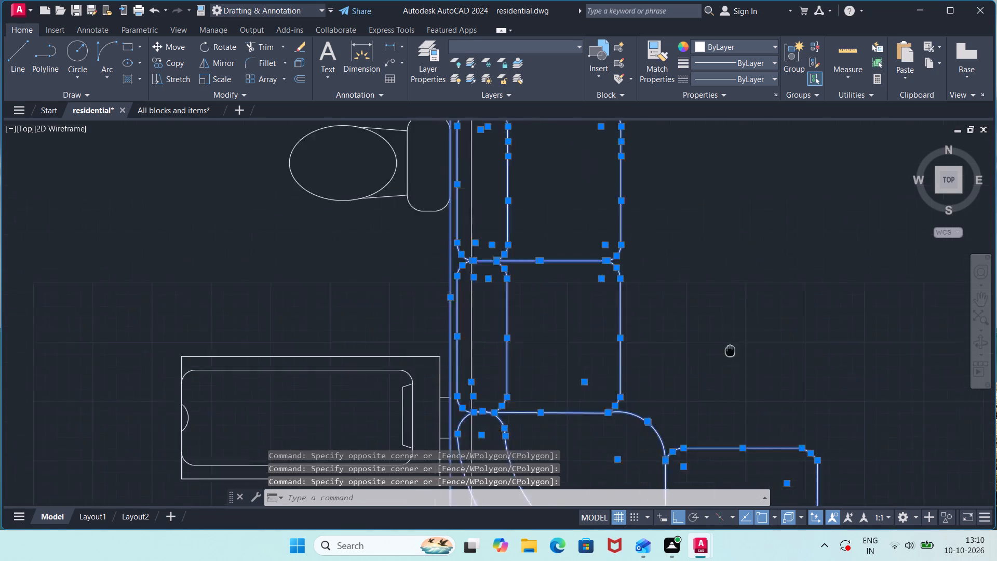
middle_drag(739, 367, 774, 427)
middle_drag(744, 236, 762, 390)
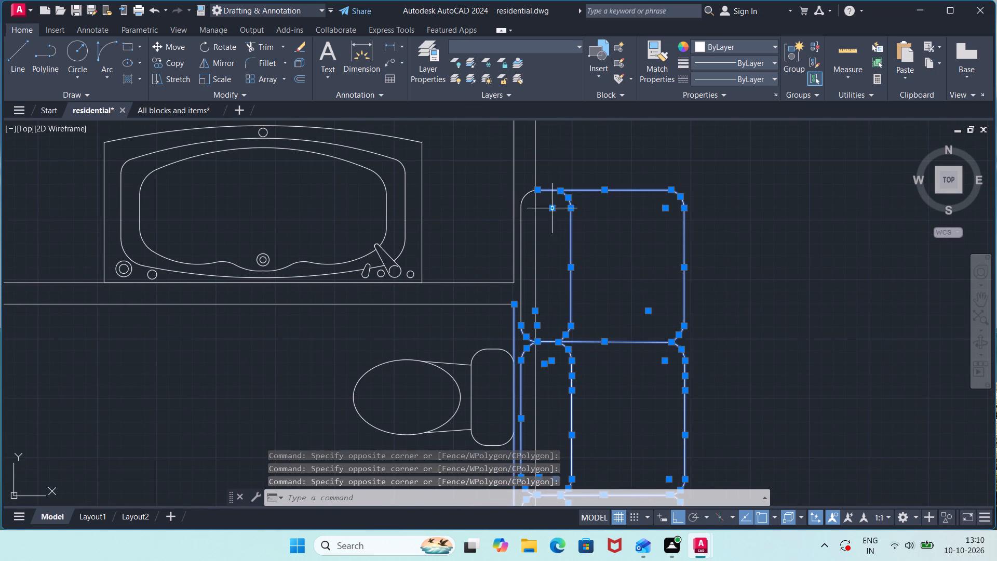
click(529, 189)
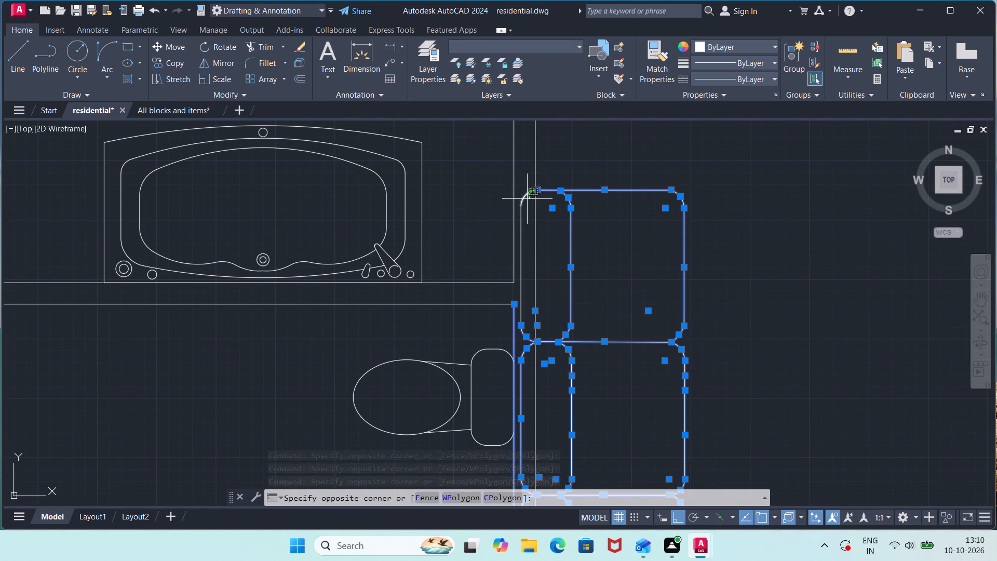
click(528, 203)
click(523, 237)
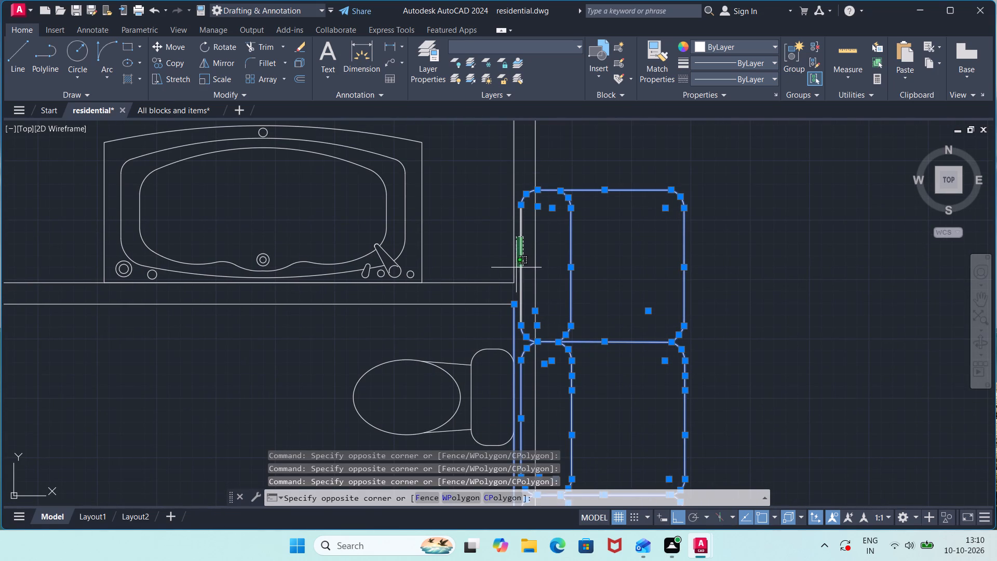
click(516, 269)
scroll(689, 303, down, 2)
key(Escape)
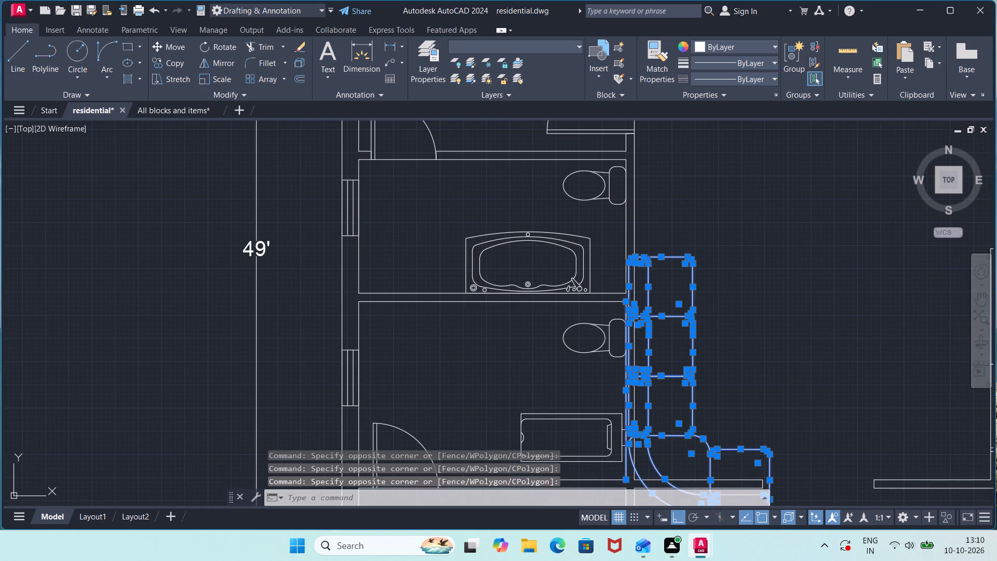
Move the whole sectional sofa south into the living room, clear of the walls and west of the double entrance door.
middle_drag(719, 326, 710, 191)
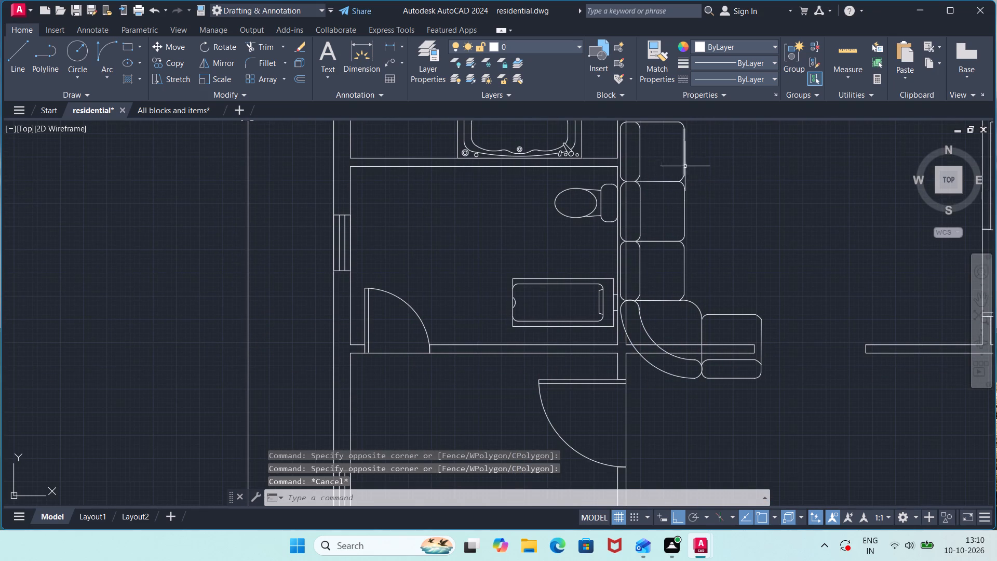
middle_drag(714, 182, 704, 219)
drag(683, 125, 681, 131)
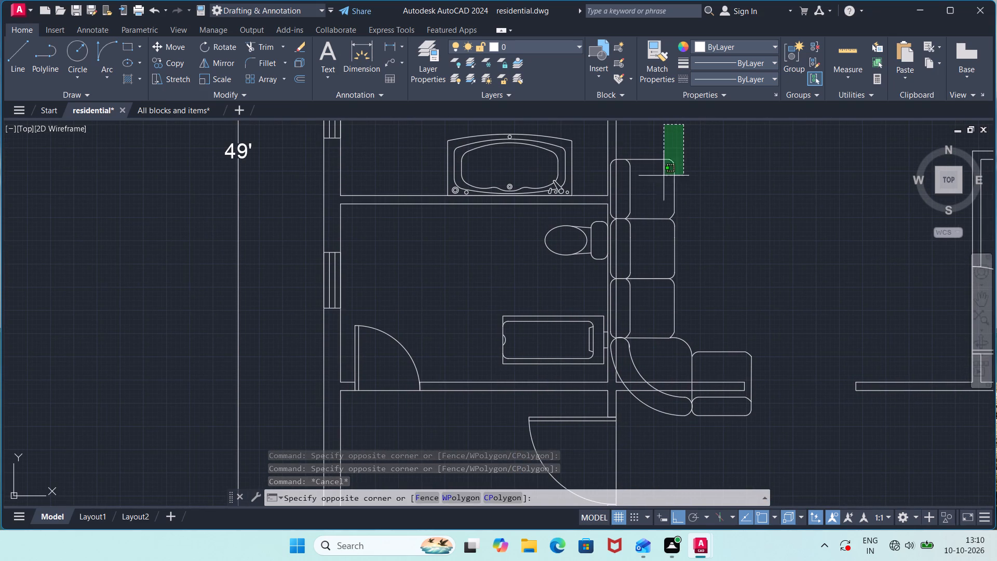
click(624, 368)
scroll(625, 302, up, 2)
middle_drag(614, 271, 614, 273)
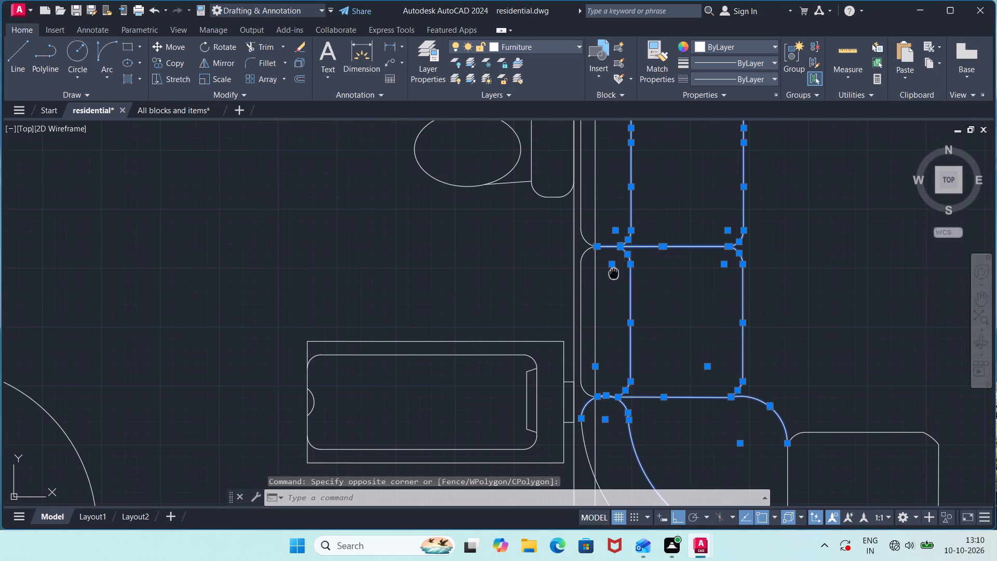
middle_drag(614, 273, 772, 318)
middle_drag(756, 184, 800, 386)
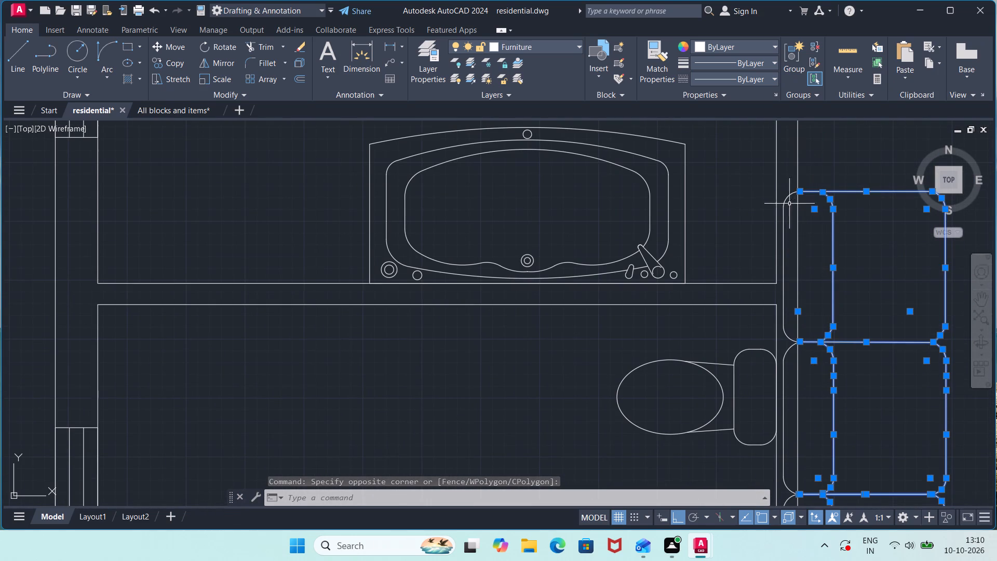
click(783, 191)
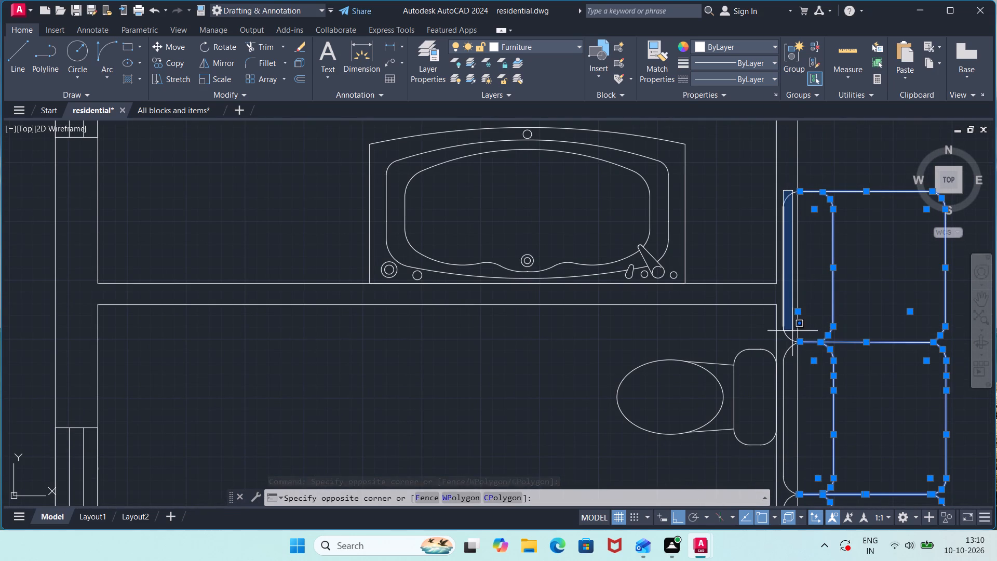
click(792, 367)
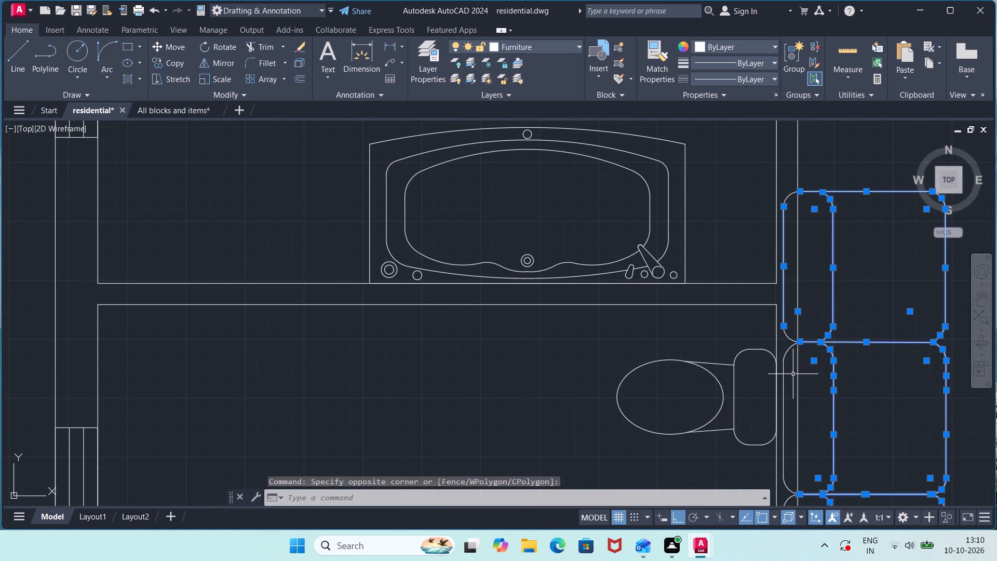
click(789, 195)
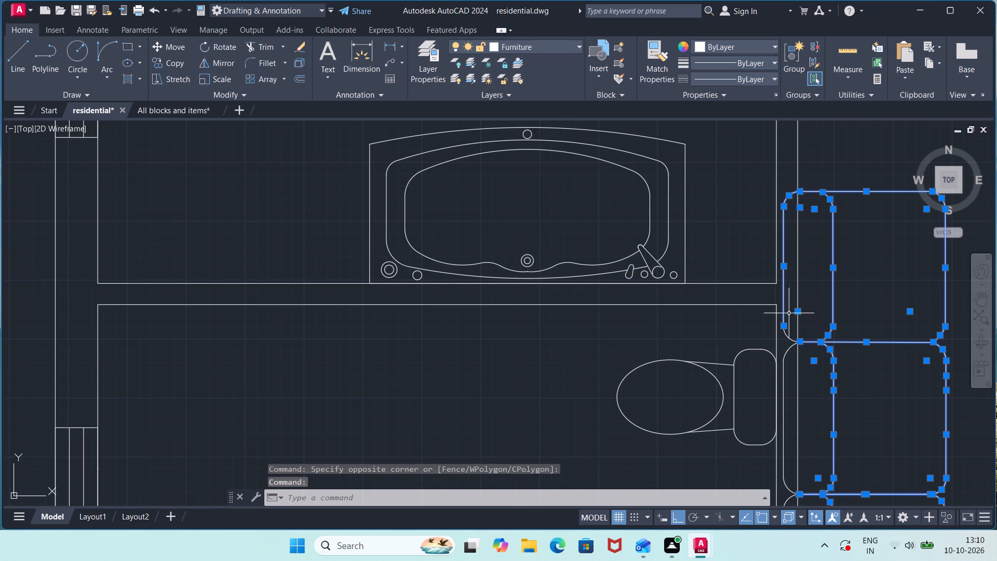
click(792, 338)
click(792, 347)
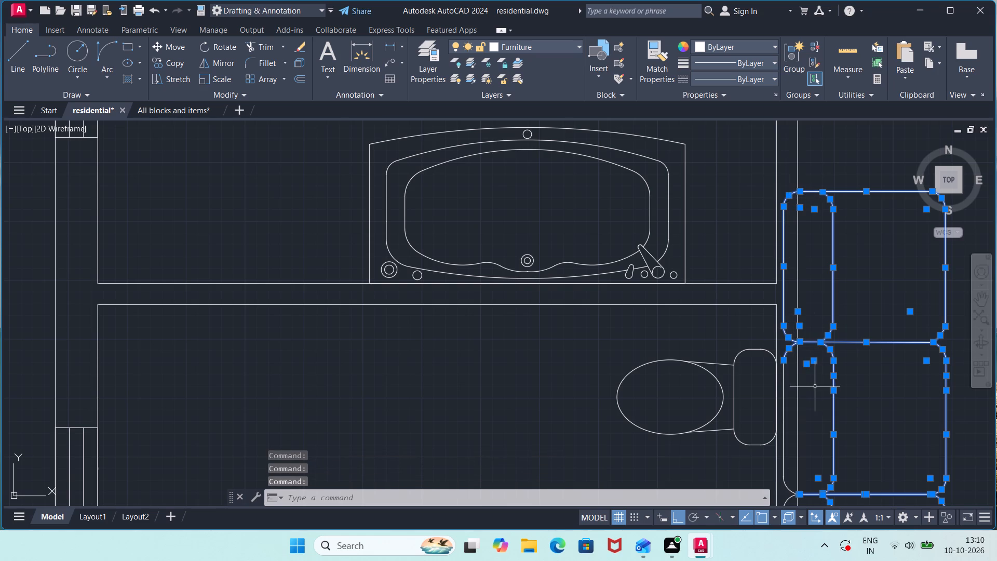
middle_drag(823, 386, 828, 180)
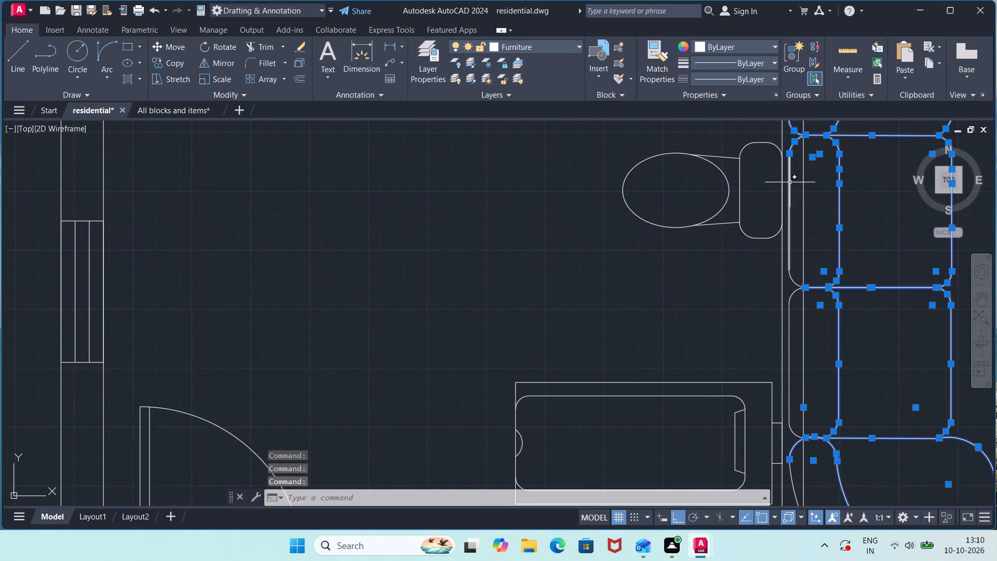
click(790, 182)
click(800, 284)
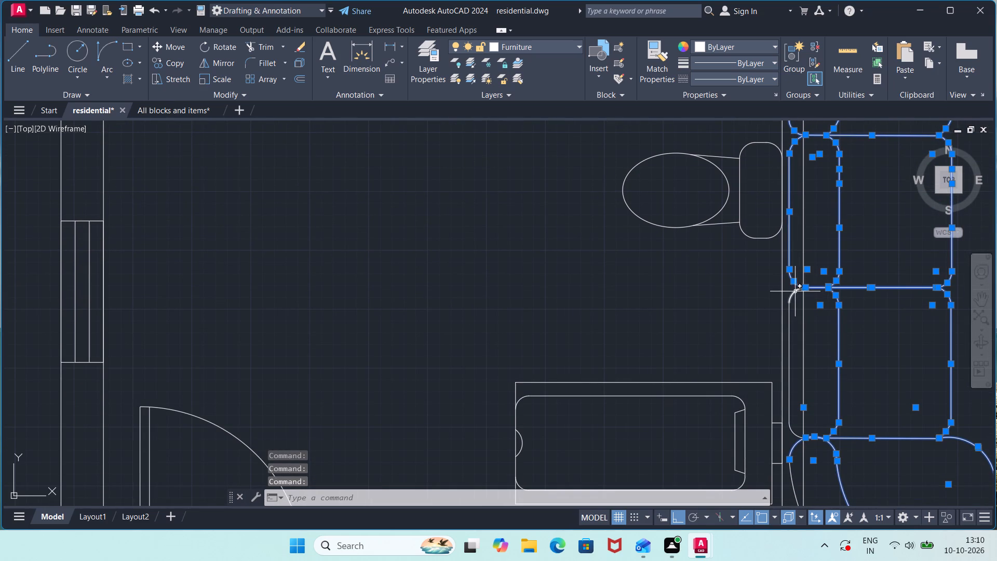
click(794, 290)
click(790, 326)
middle_drag(796, 353, 798, 350)
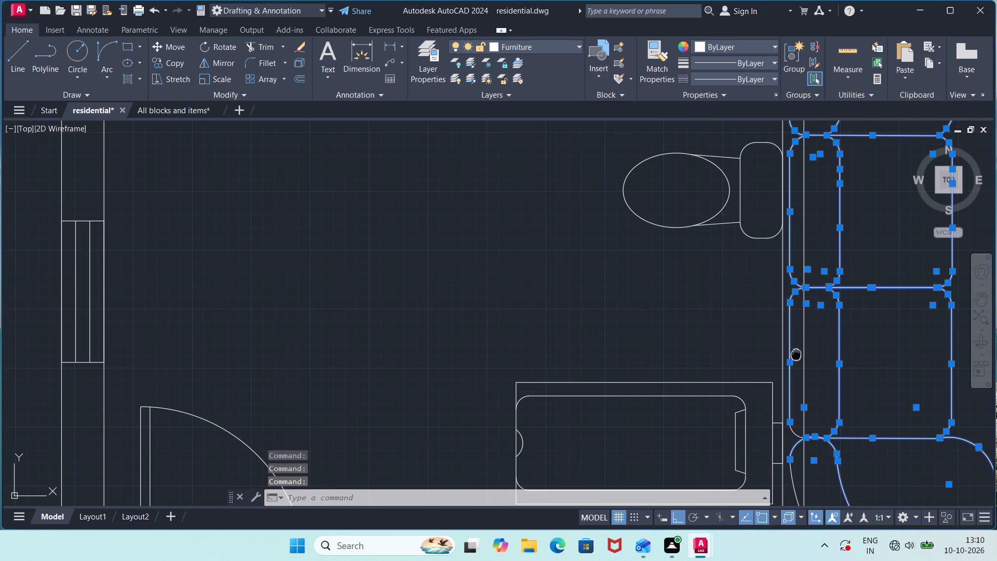
middle_drag(798, 350, 812, 172)
click(814, 257)
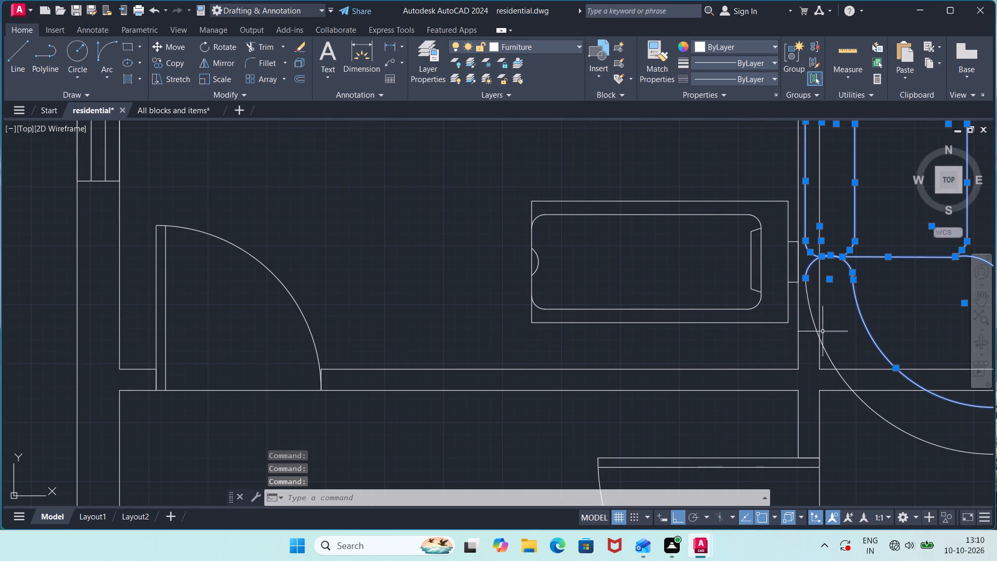
click(812, 315)
middle_drag(860, 351, 718, 260)
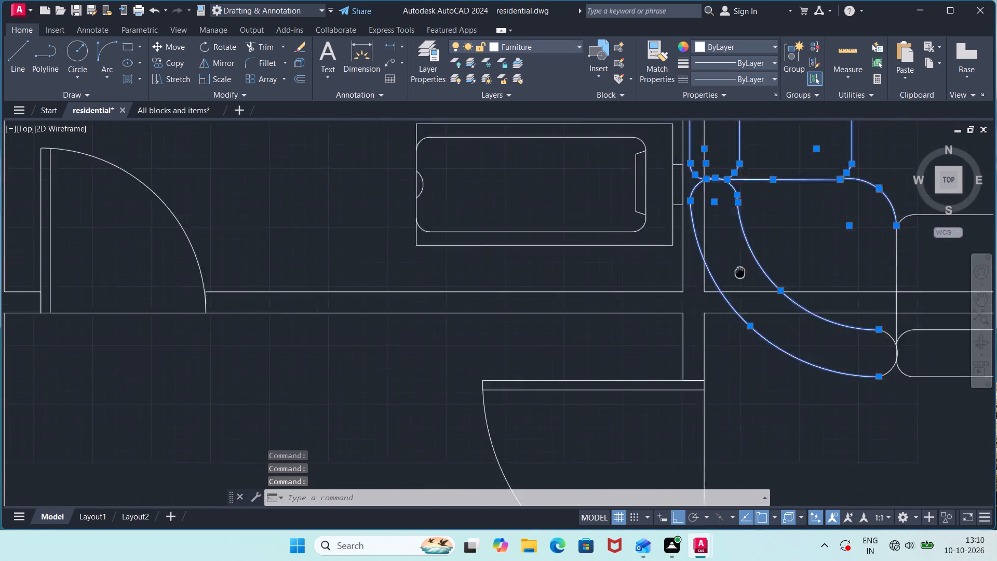
middle_drag(718, 260, 551, 194)
click(697, 289)
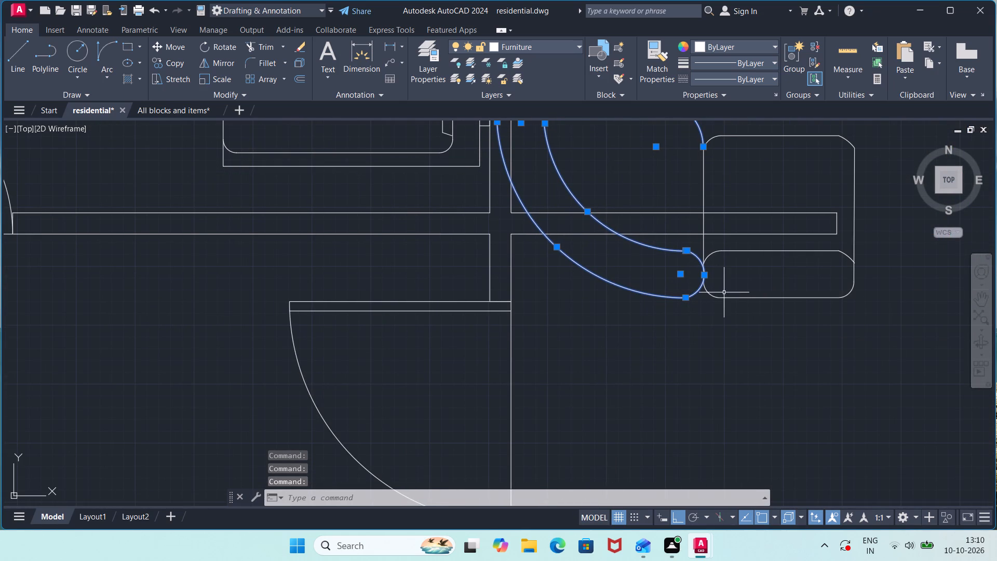
click(715, 297)
click(753, 300)
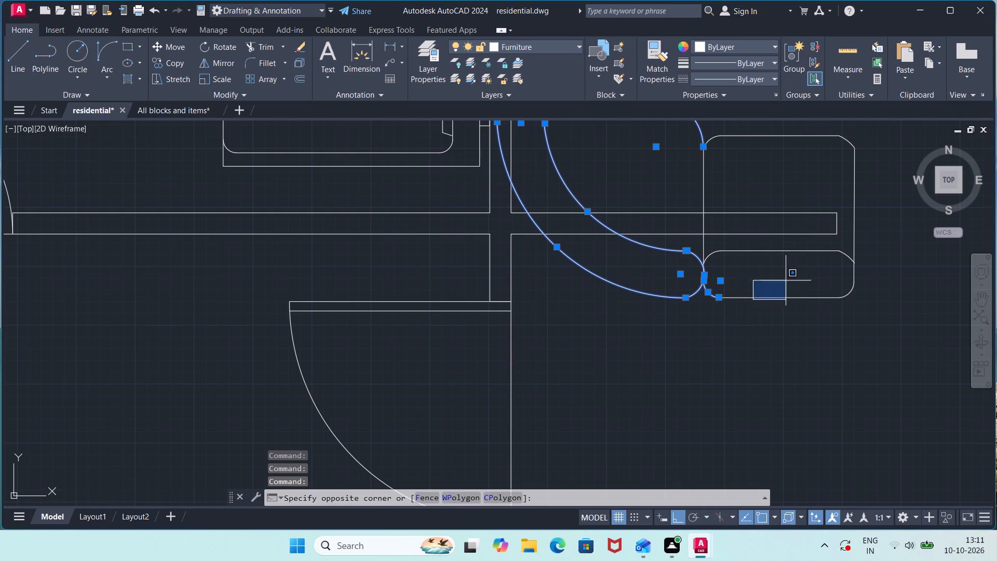
click(811, 251)
drag(882, 239, 882, 247)
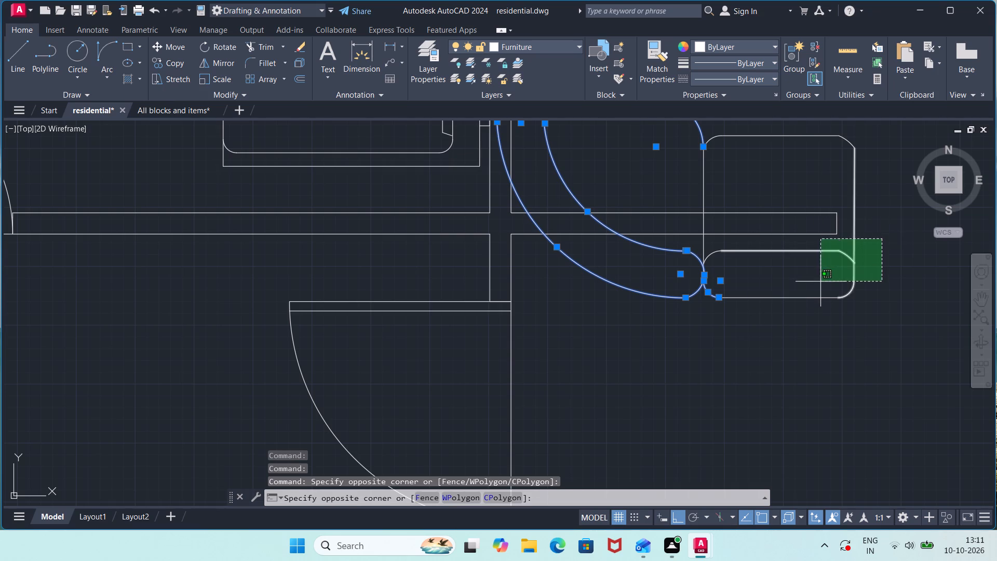
click(699, 325)
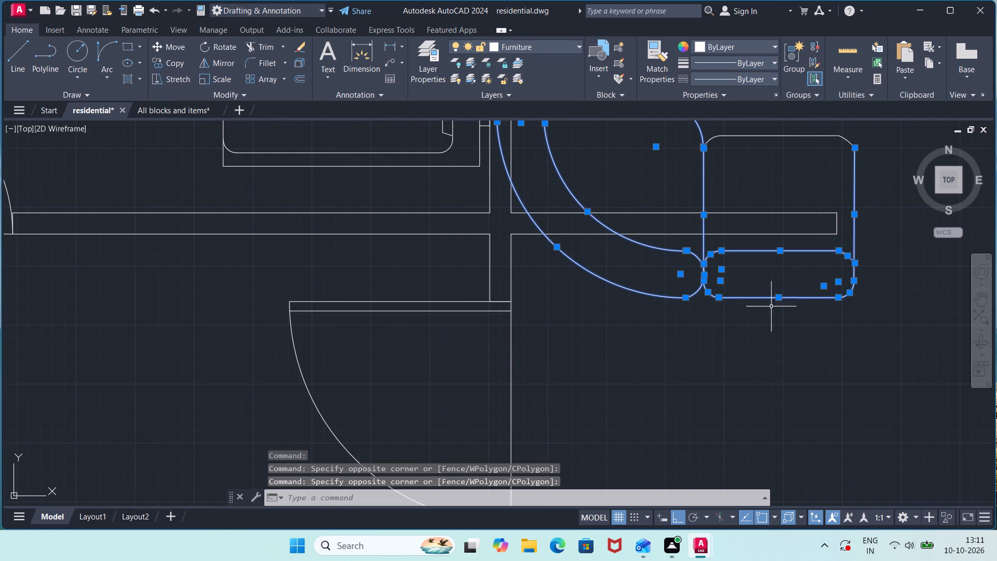
middle_drag(782, 163, 704, 269)
drag(789, 218, 789, 224)
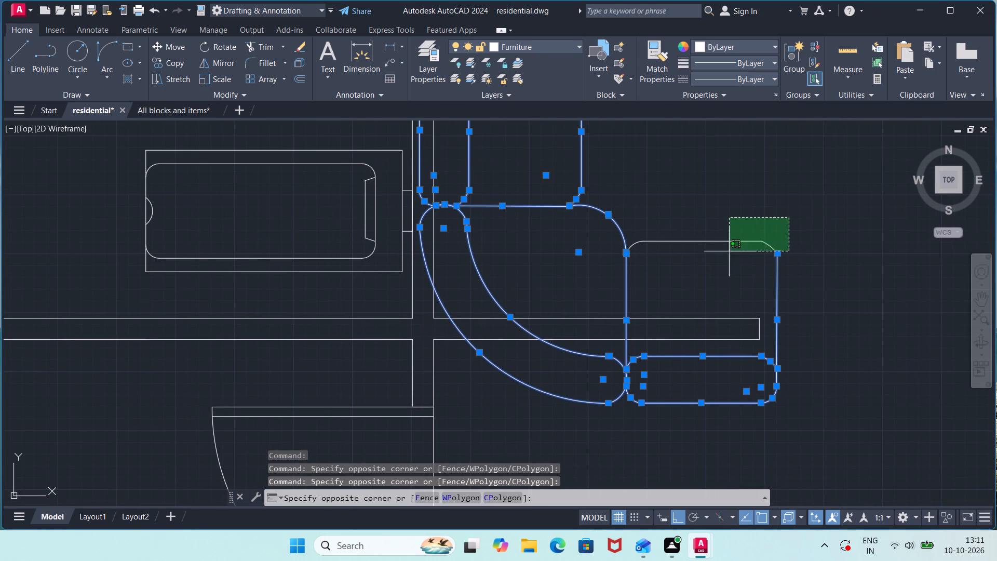
click(613, 273)
middle_drag(735, 163, 696, 358)
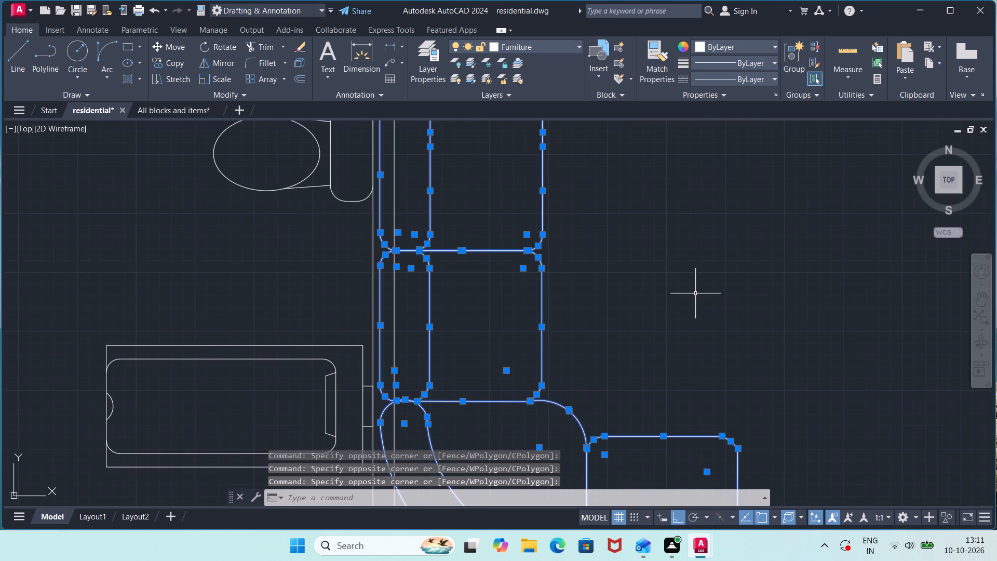
middle_drag(693, 271, 703, 411)
middle_drag(706, 325, 706, 431)
scroll(700, 318, down, 1)
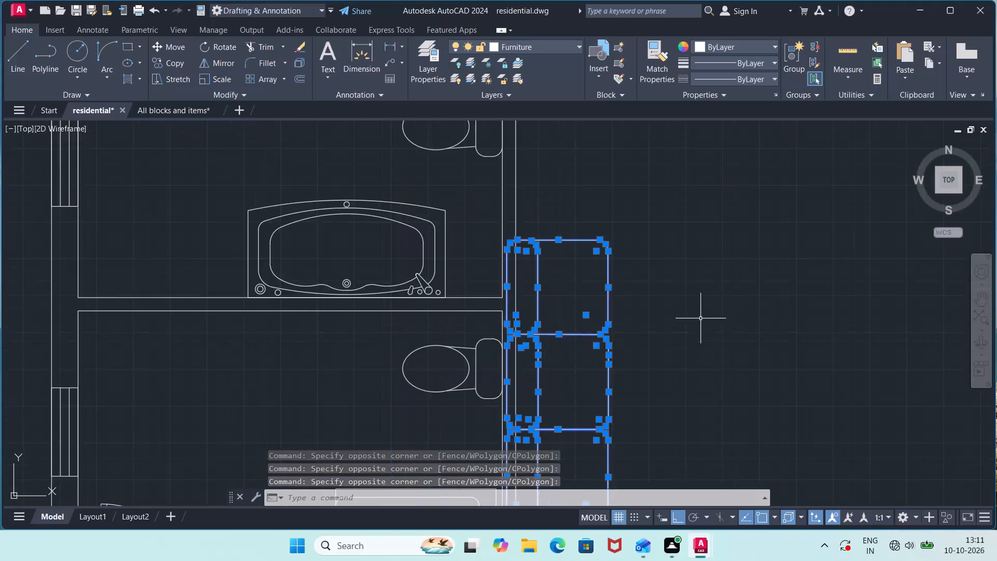
scroll(700, 318, down, 1)
middle_drag(696, 336, 643, 117)
key(m)
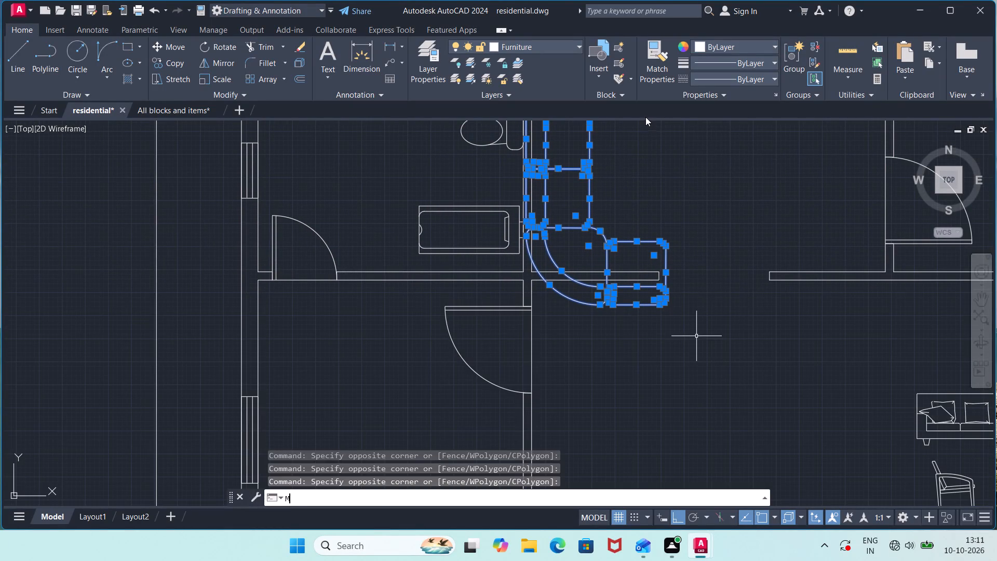
key(Return)
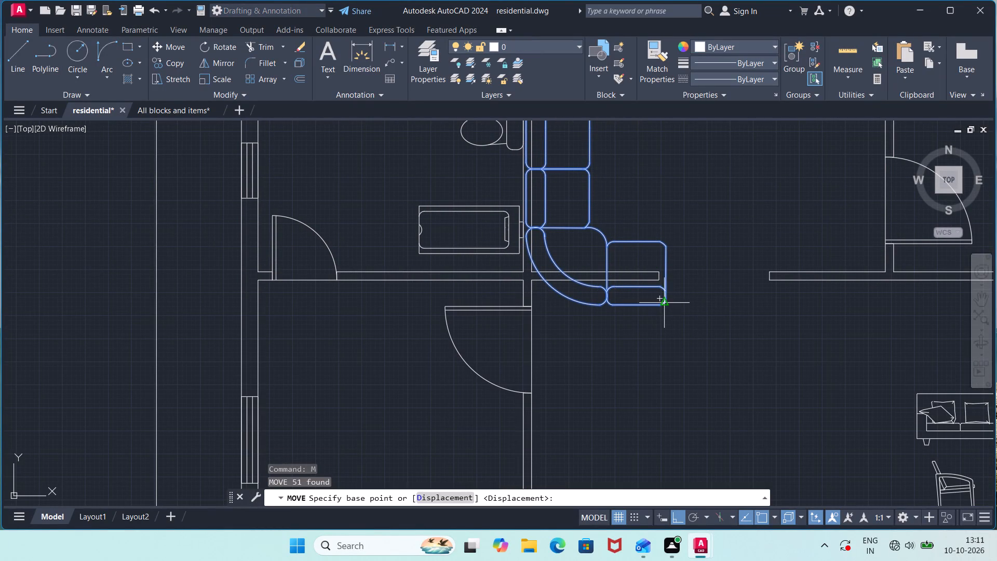
click(666, 301)
scroll(654, 421, down, 1)
middle_drag(654, 422, 662, 245)
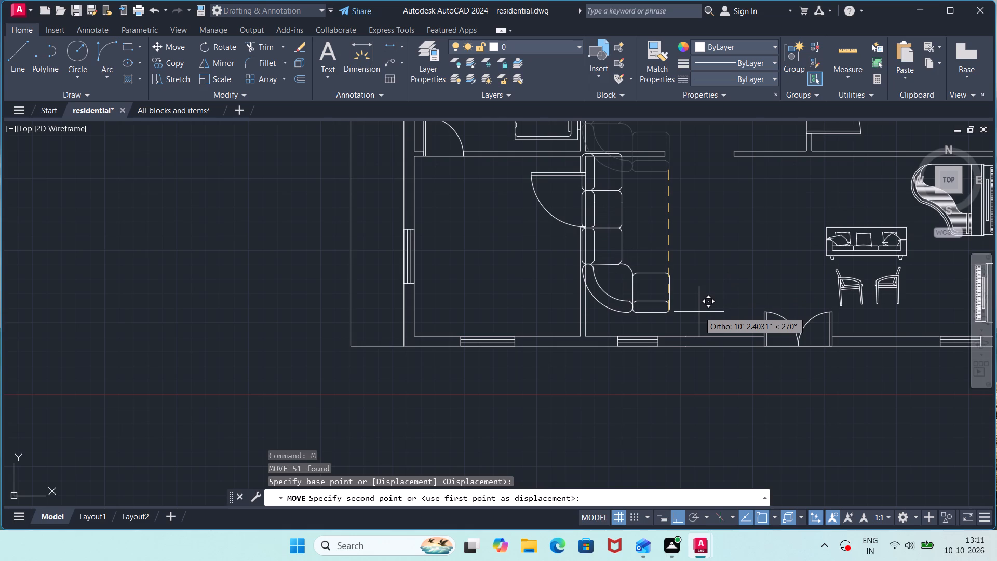
key(F8)
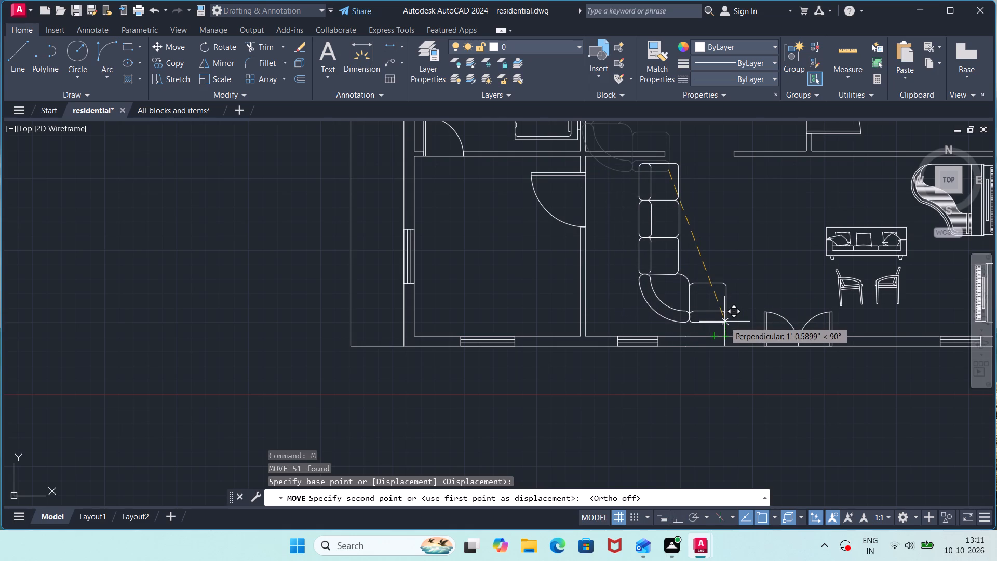
click(724, 325)
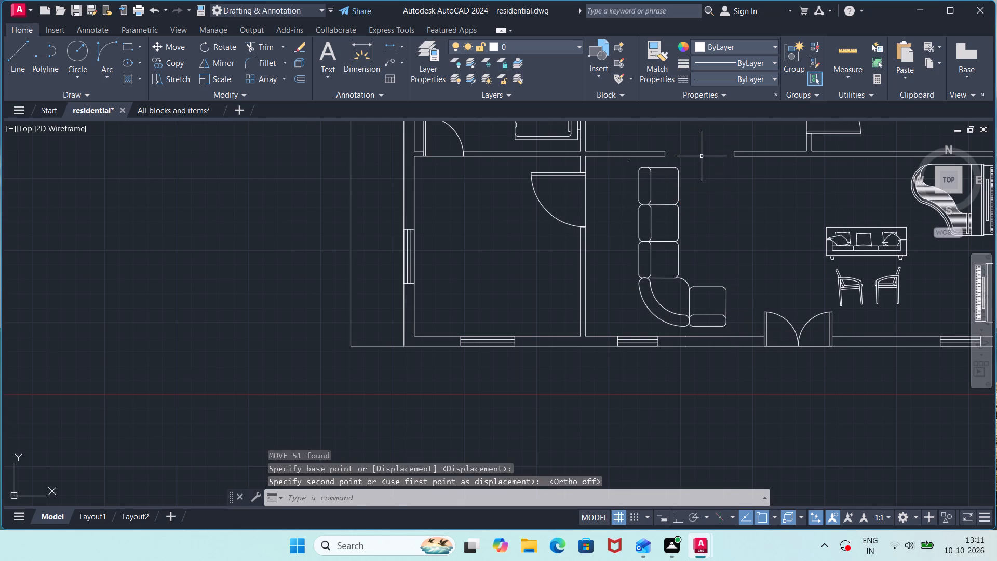
Scale the whole sectional sofa down freehand to a little over half its size, about the northwest corner of its end seat.
click(702, 156)
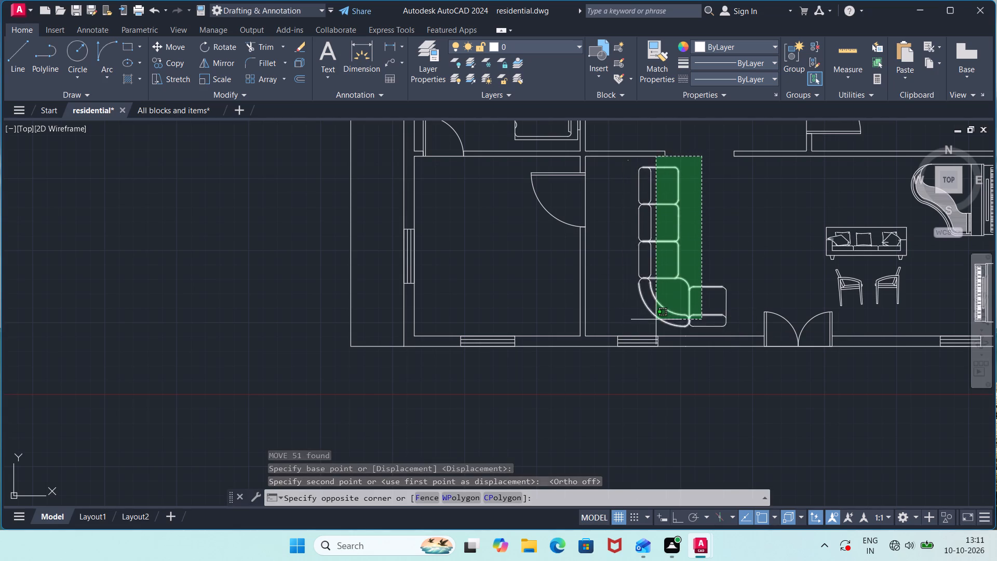
click(633, 325)
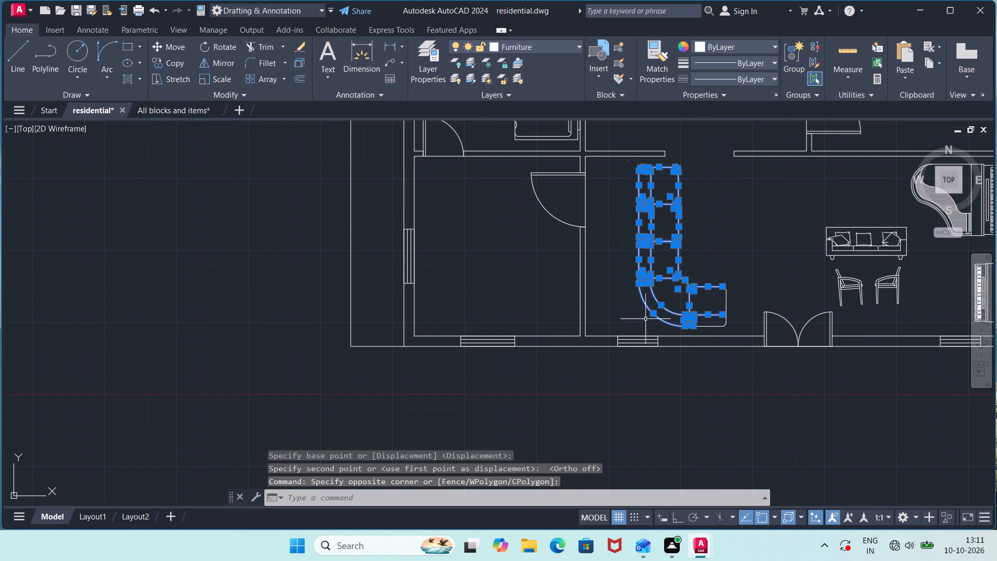
click(746, 300)
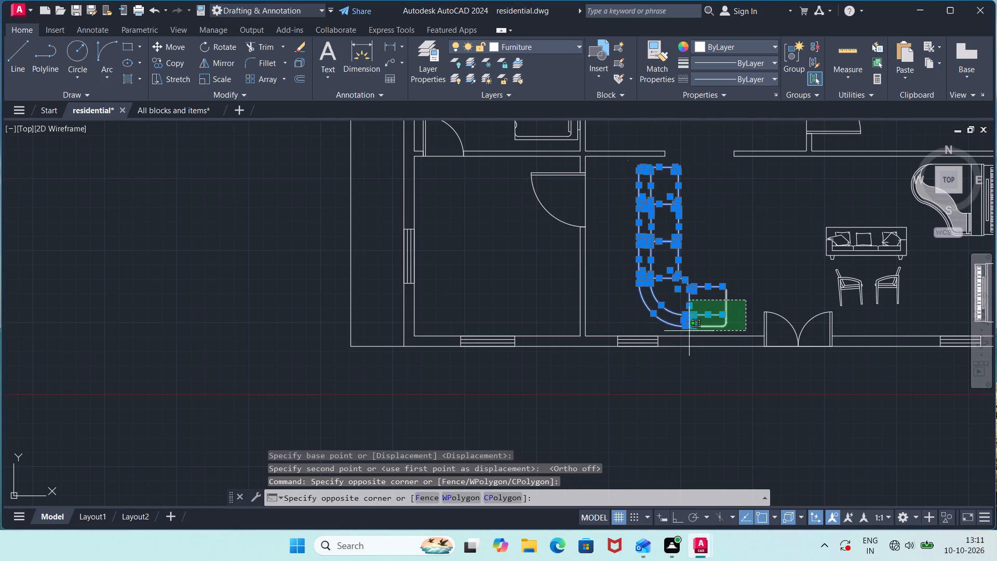
click(689, 331)
click(744, 283)
click(706, 294)
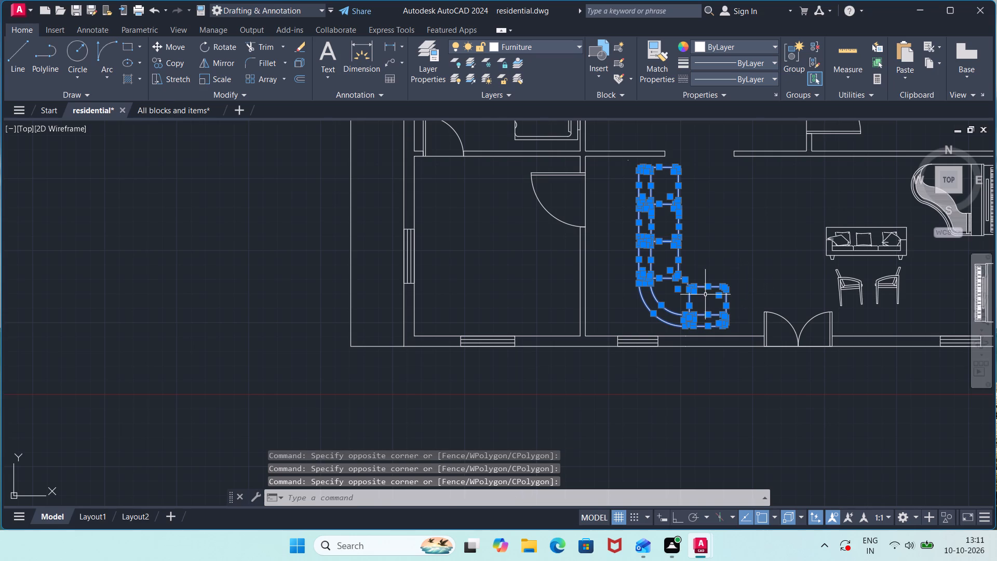
text(SC)
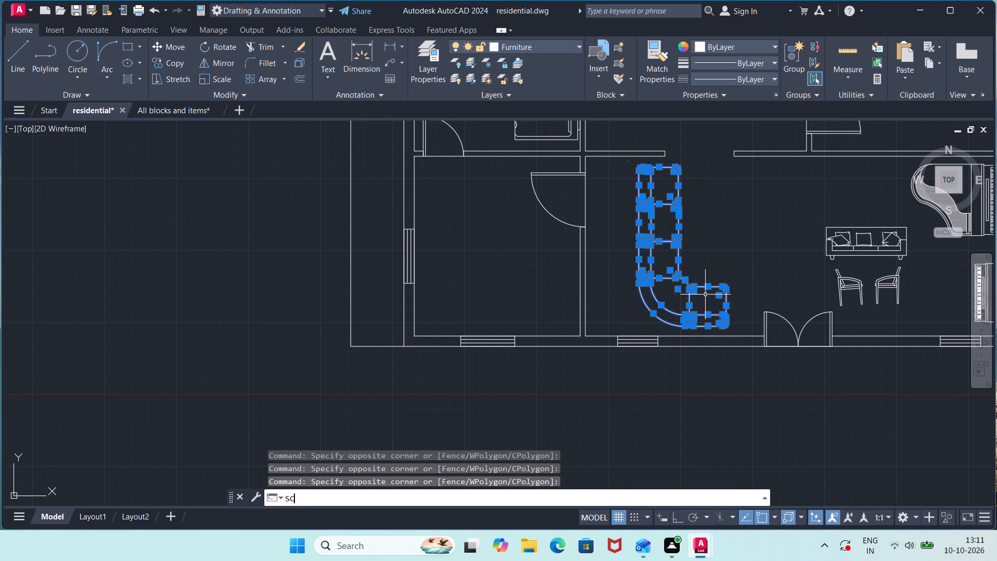
key(Return)
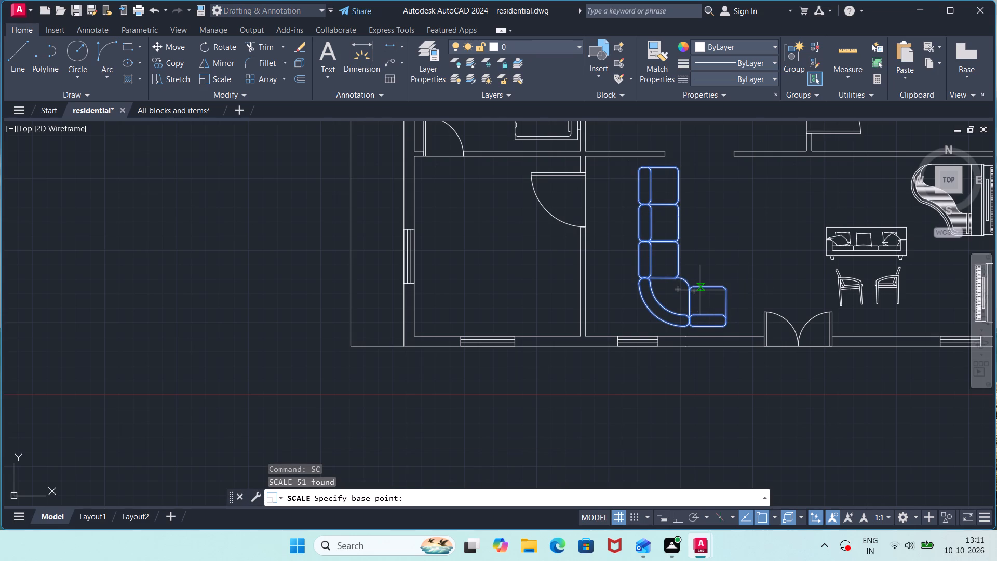
click(700, 291)
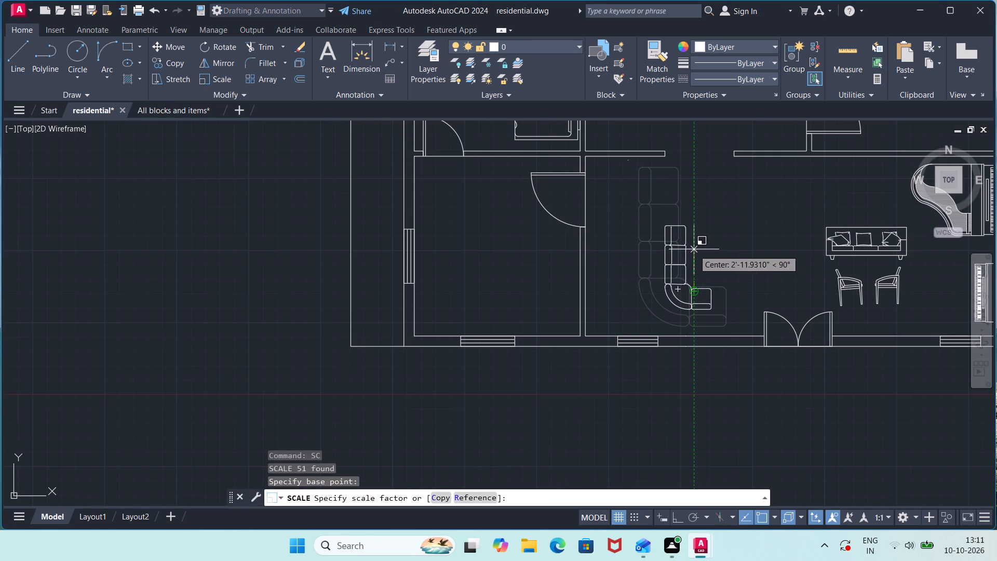
click(694, 242)
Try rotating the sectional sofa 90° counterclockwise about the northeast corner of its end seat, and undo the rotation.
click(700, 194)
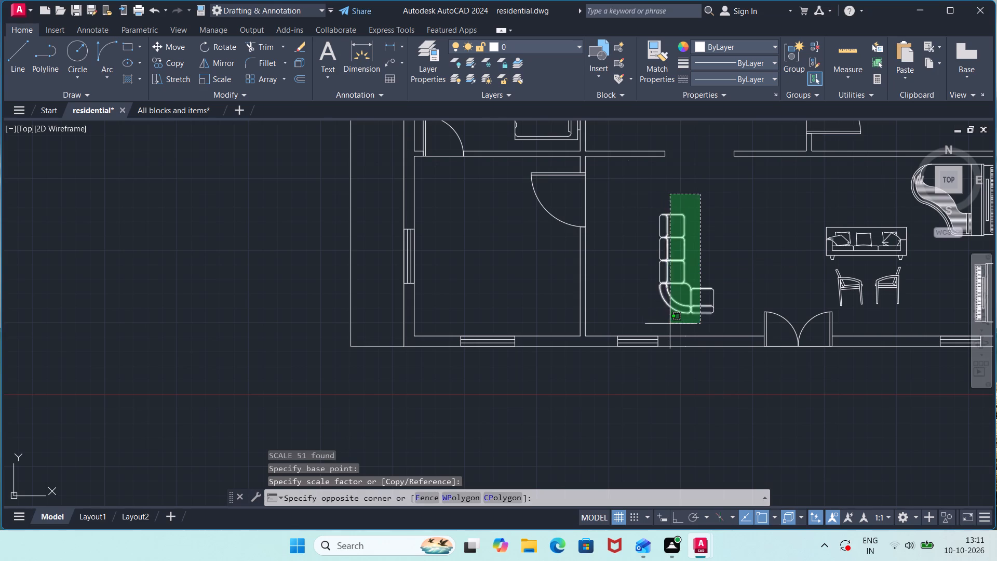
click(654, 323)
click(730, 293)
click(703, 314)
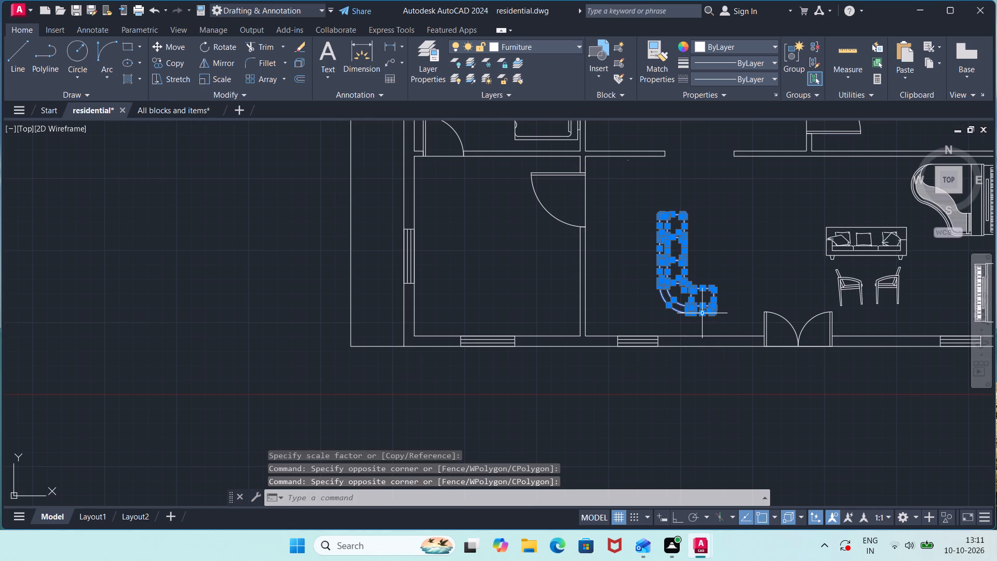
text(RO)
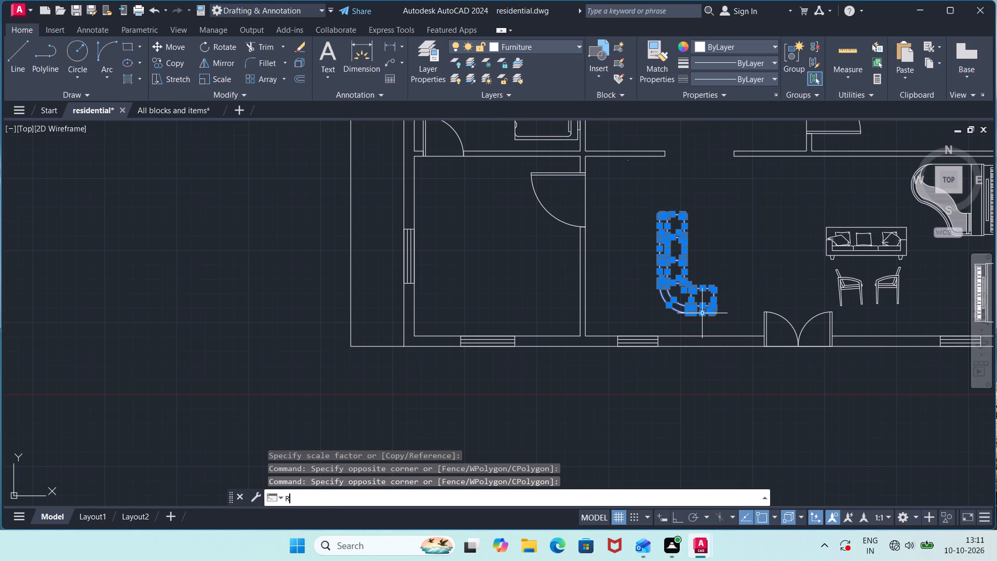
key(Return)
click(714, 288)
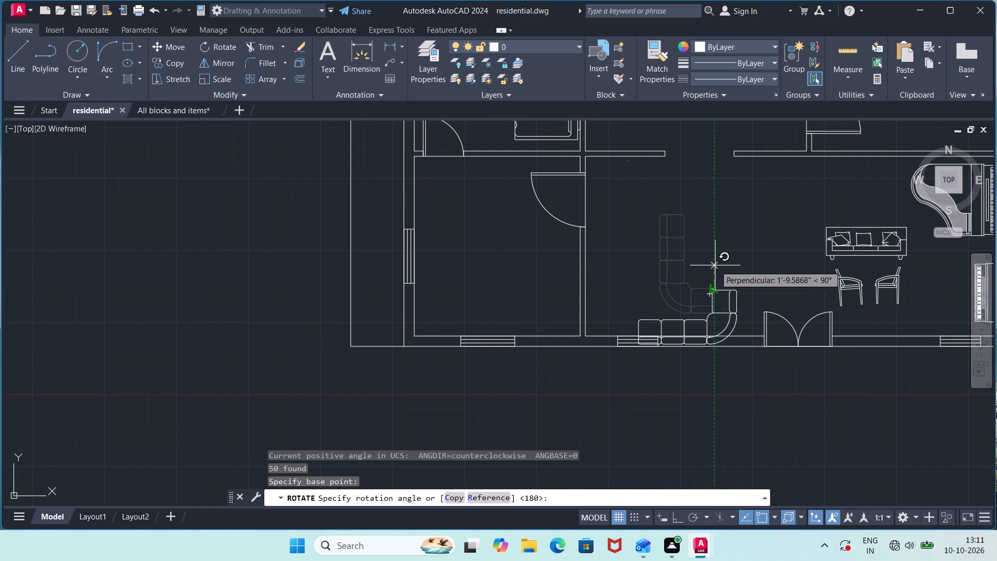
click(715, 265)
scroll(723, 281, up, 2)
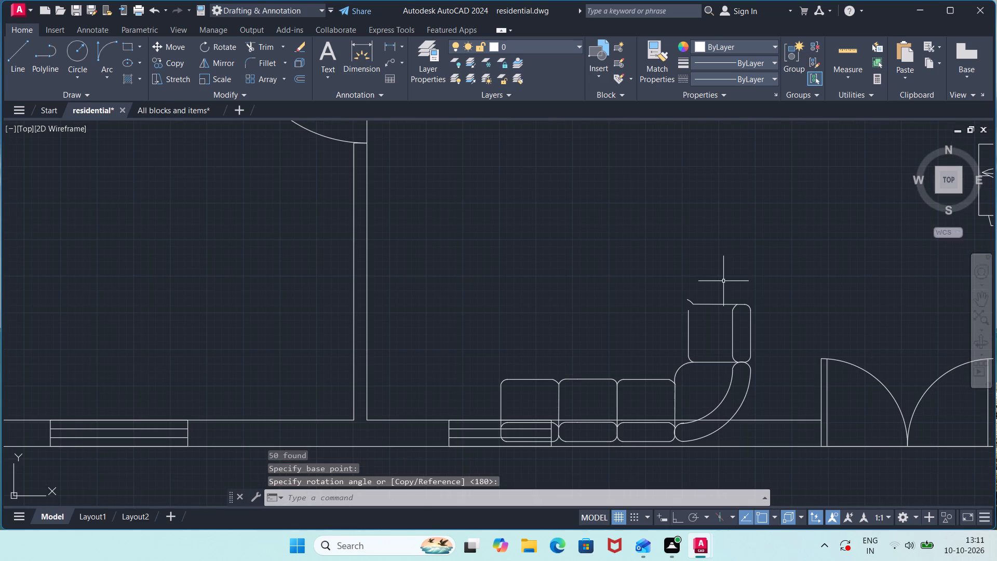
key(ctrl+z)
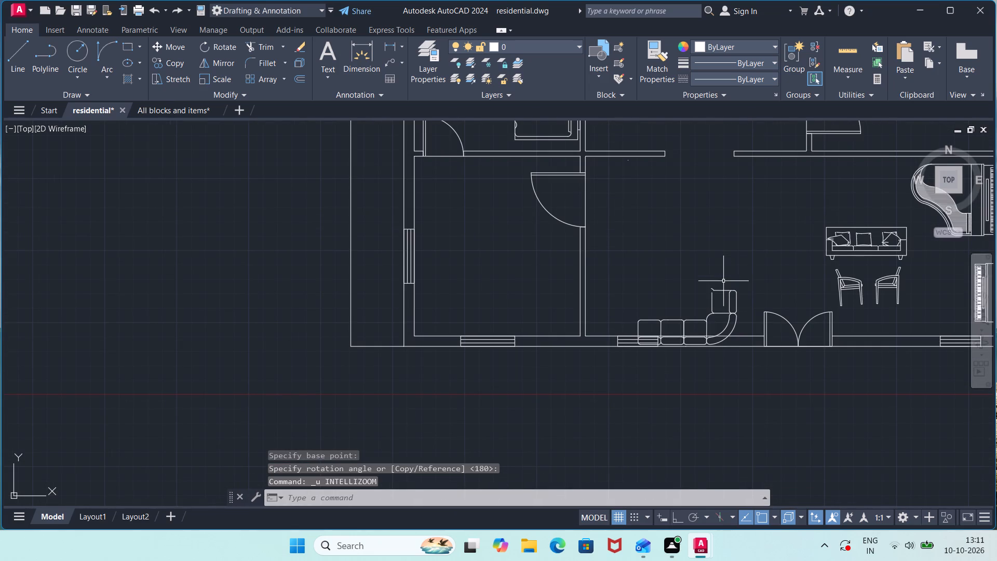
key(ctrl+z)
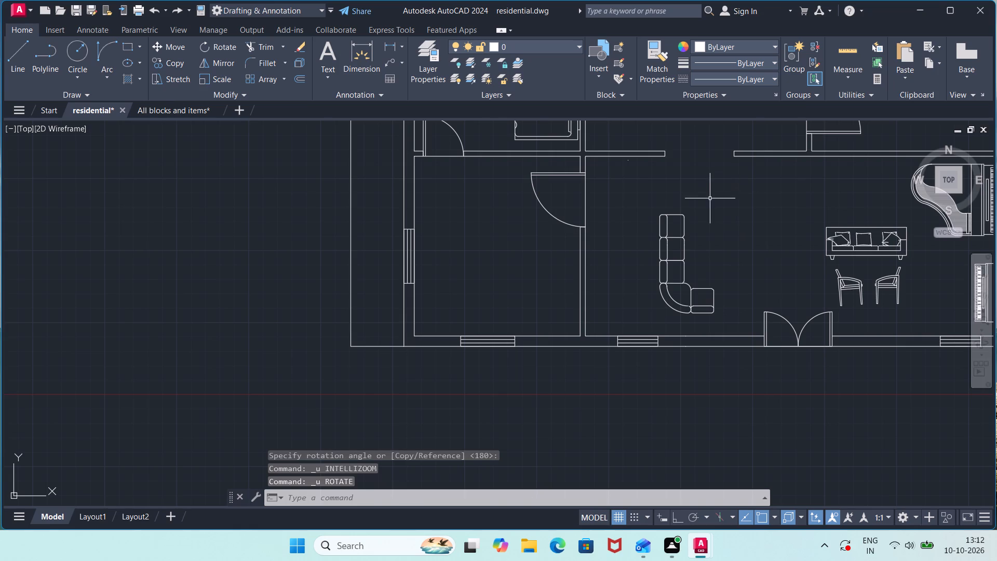
Move the sectional sofa a short distance north, farther from the living room's south wall.
click(710, 198)
click(637, 317)
click(734, 291)
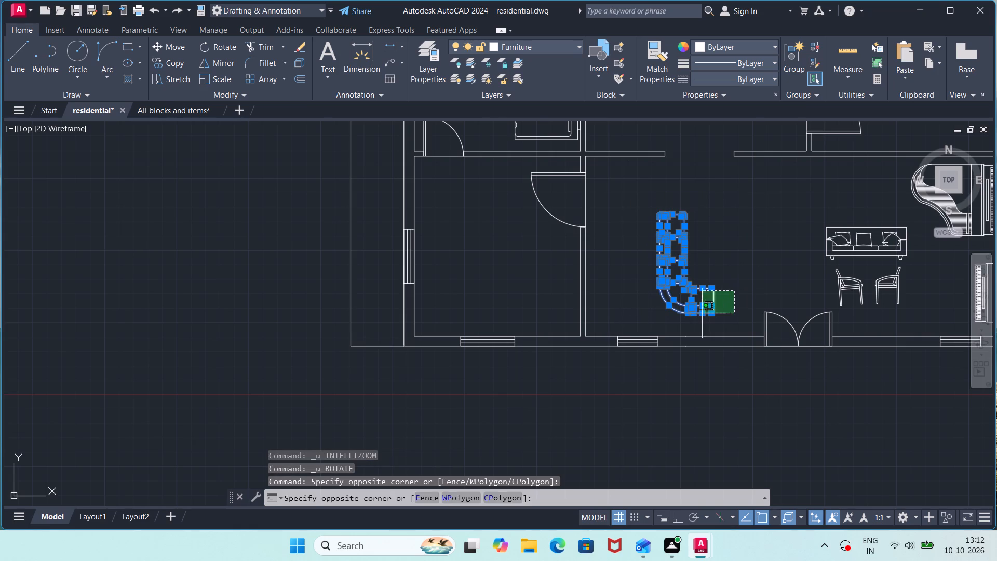
click(695, 314)
key(m)
key(Return)
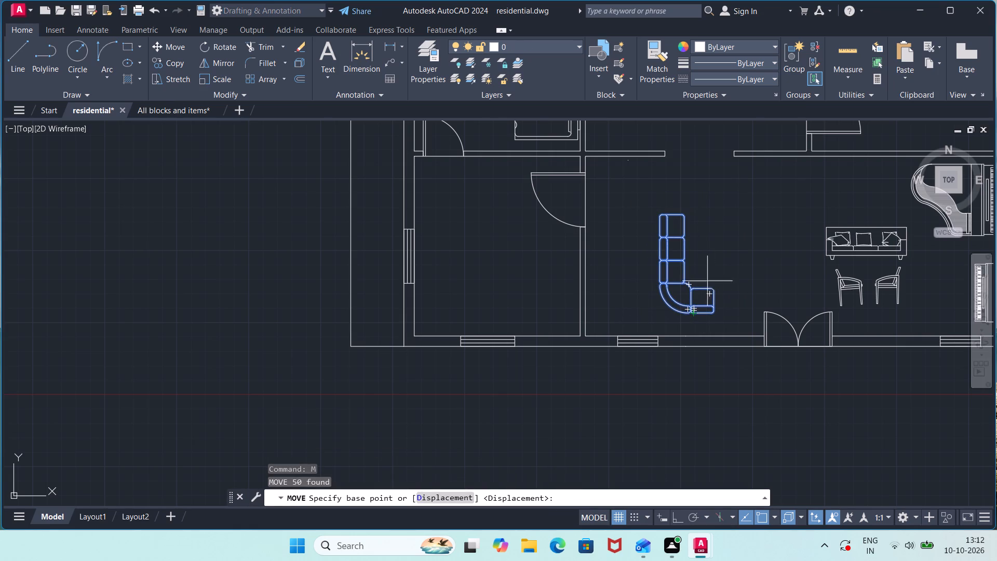
click(687, 216)
click(688, 190)
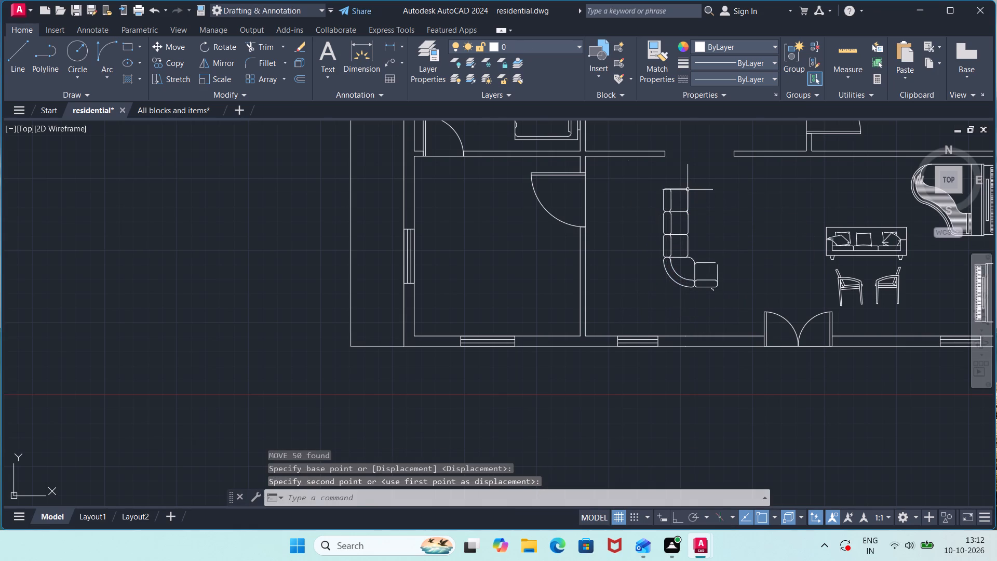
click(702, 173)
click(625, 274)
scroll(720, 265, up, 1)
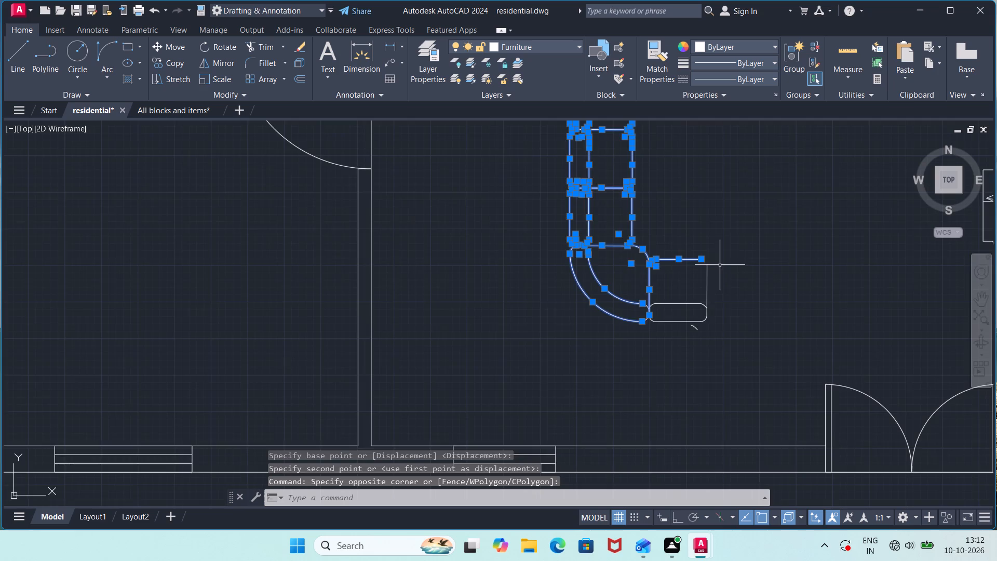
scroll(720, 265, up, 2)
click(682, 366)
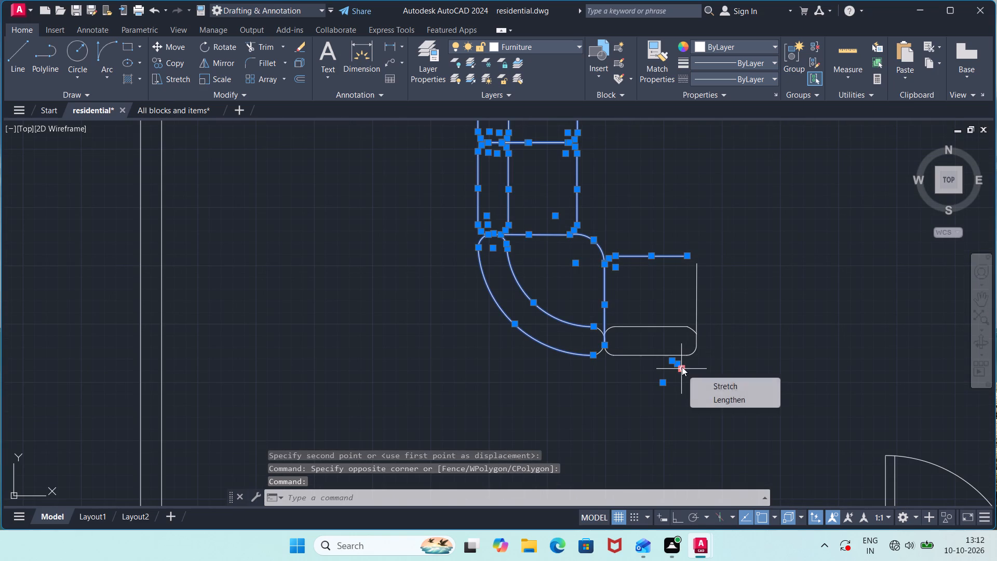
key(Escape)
Move the stray arc south of the end seat to the seat's open northeast corner.
click(681, 362)
click(666, 377)
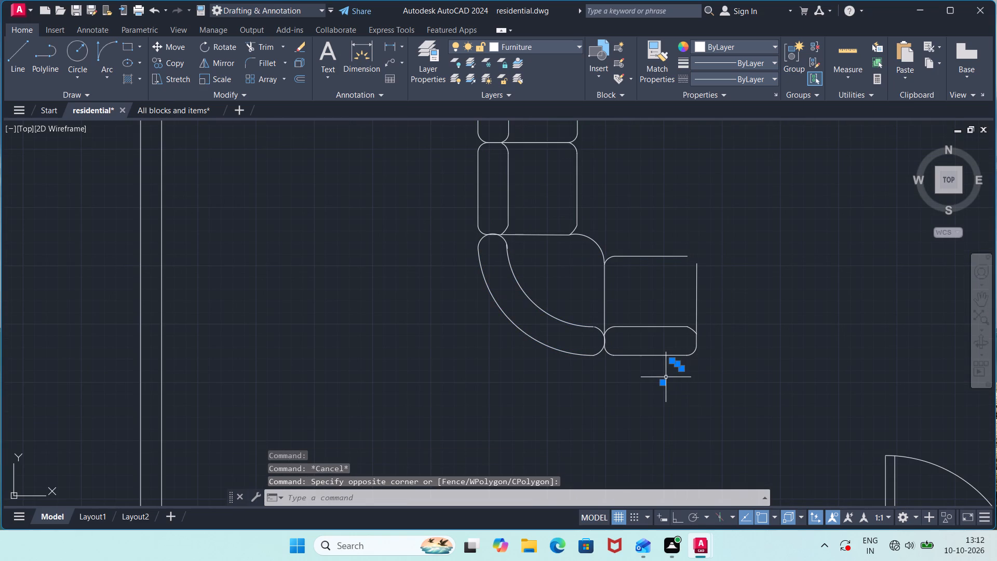
key(m)
key(Return)
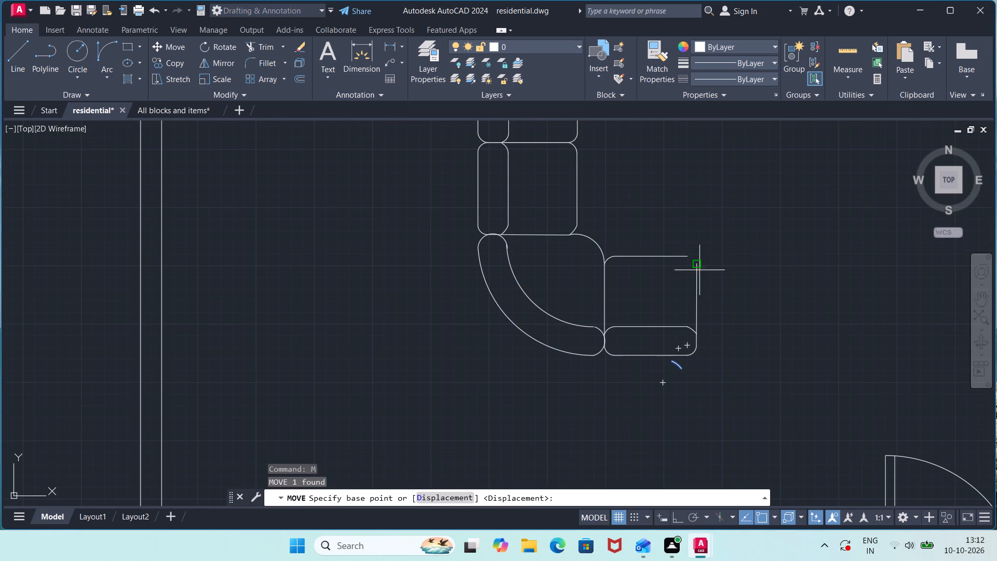
click(696, 261)
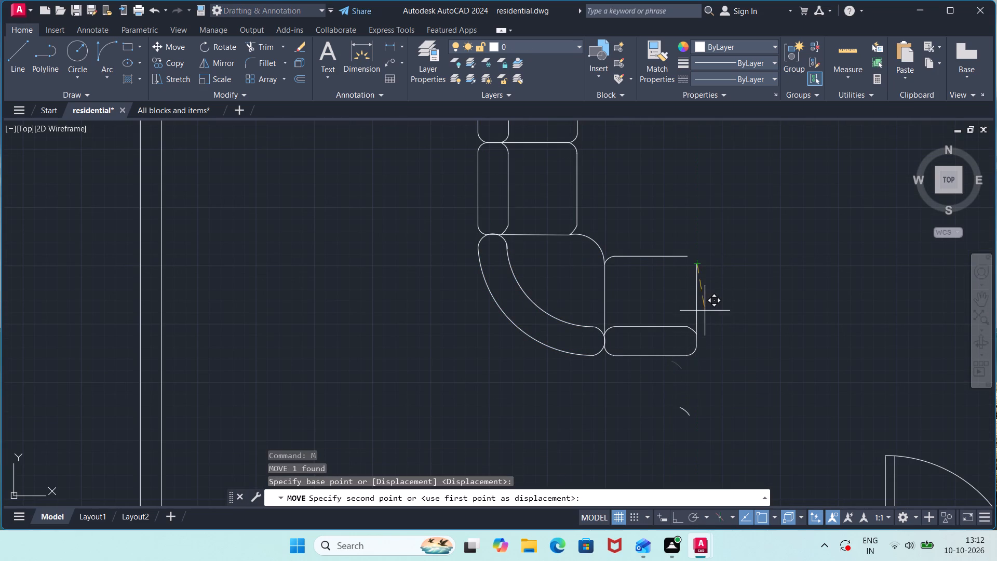
click(711, 159)
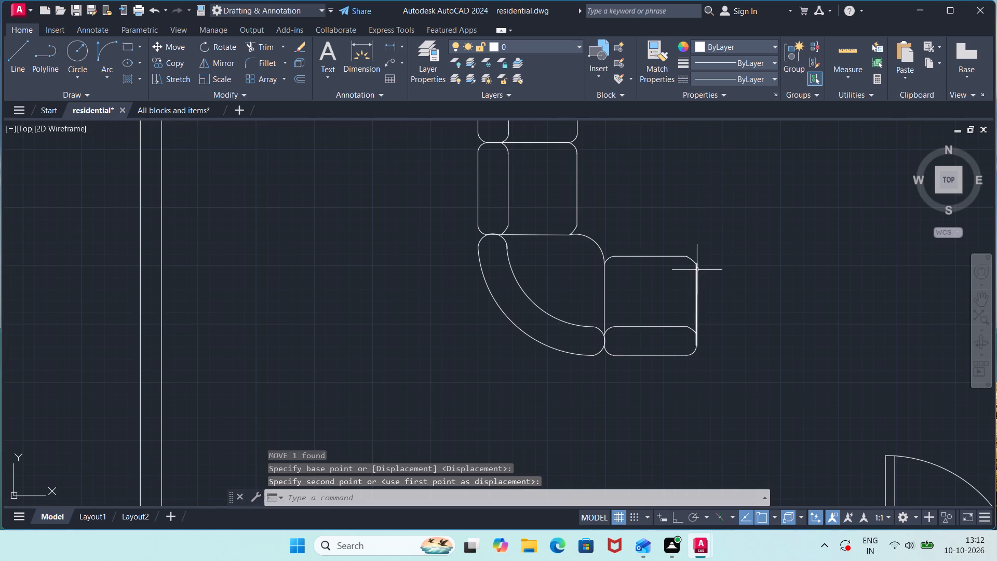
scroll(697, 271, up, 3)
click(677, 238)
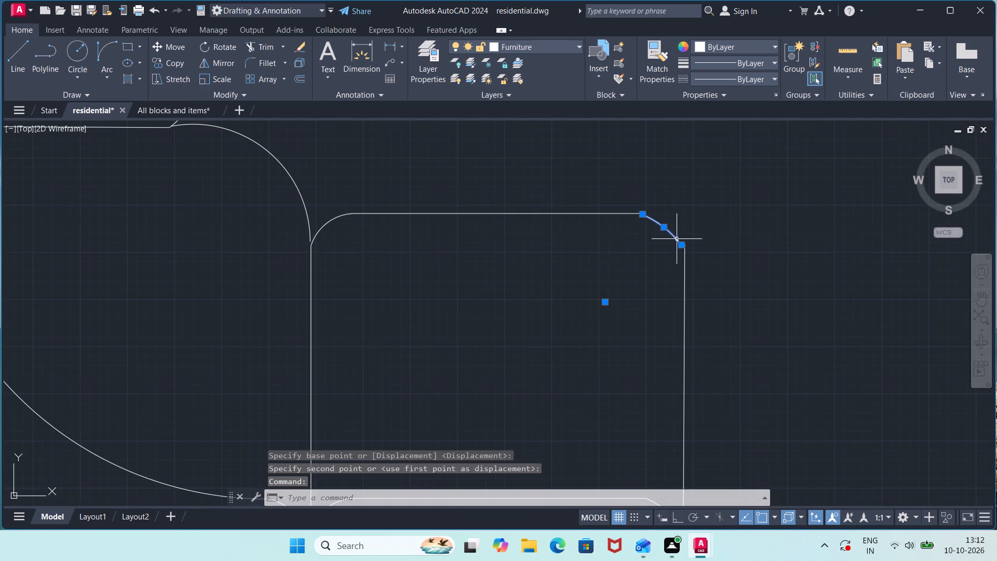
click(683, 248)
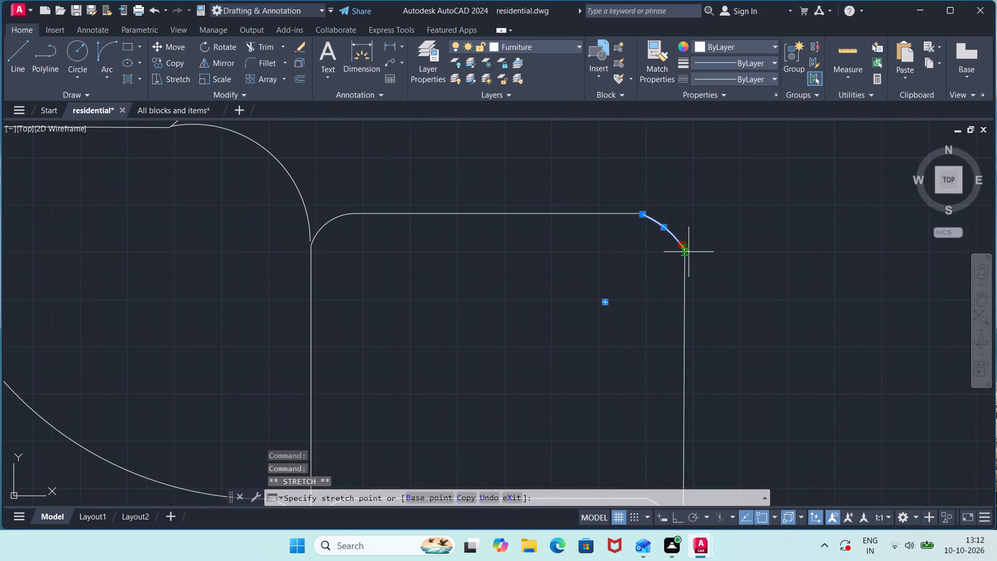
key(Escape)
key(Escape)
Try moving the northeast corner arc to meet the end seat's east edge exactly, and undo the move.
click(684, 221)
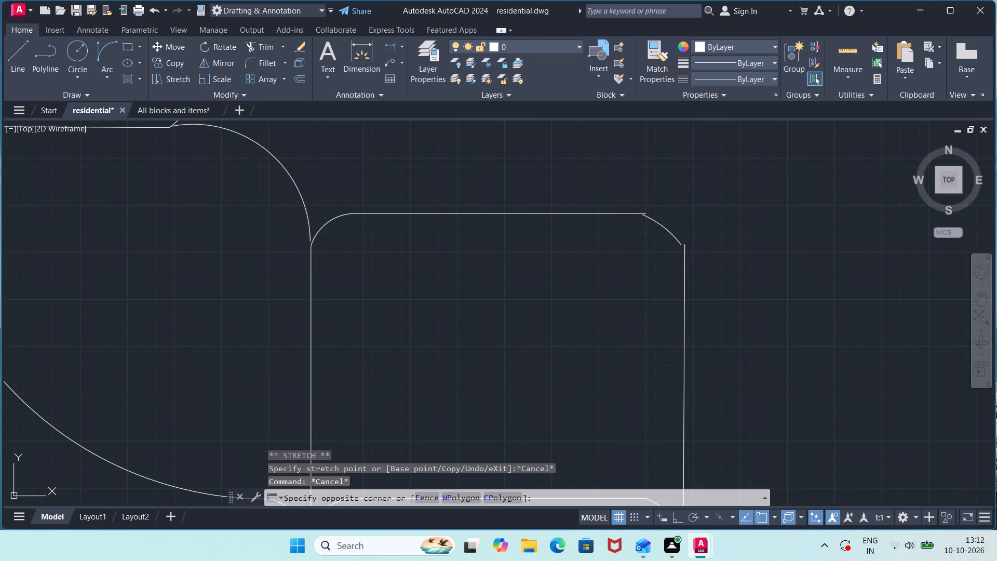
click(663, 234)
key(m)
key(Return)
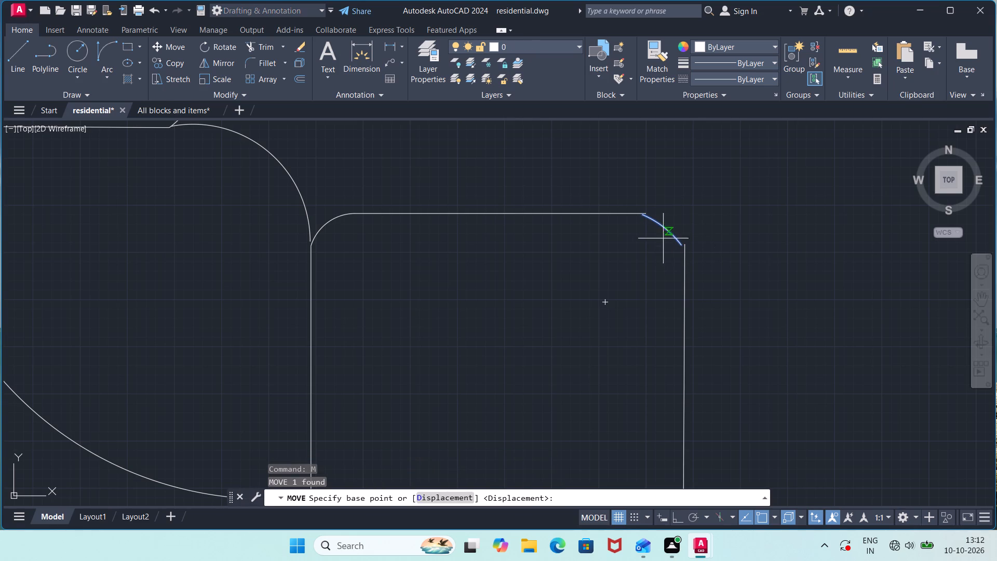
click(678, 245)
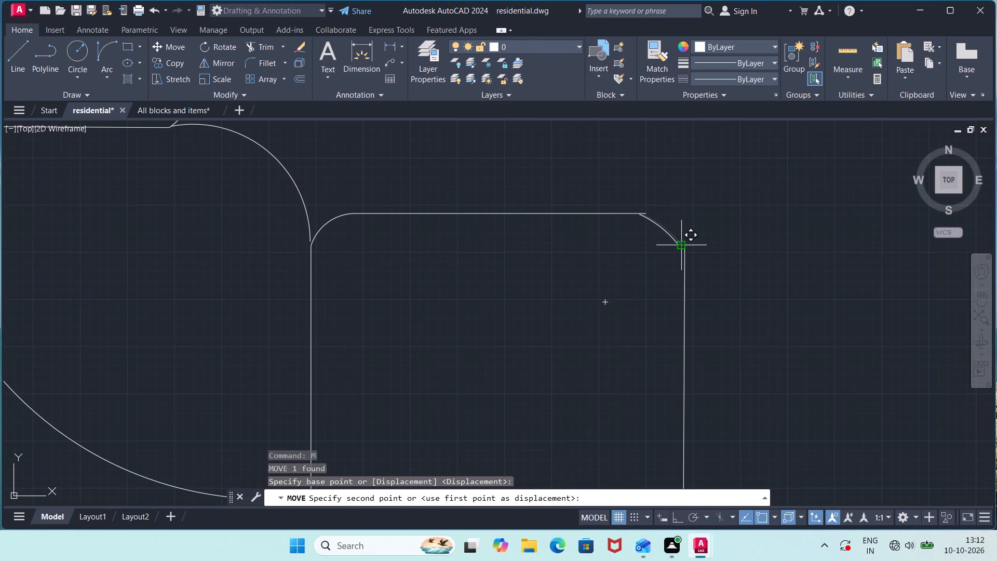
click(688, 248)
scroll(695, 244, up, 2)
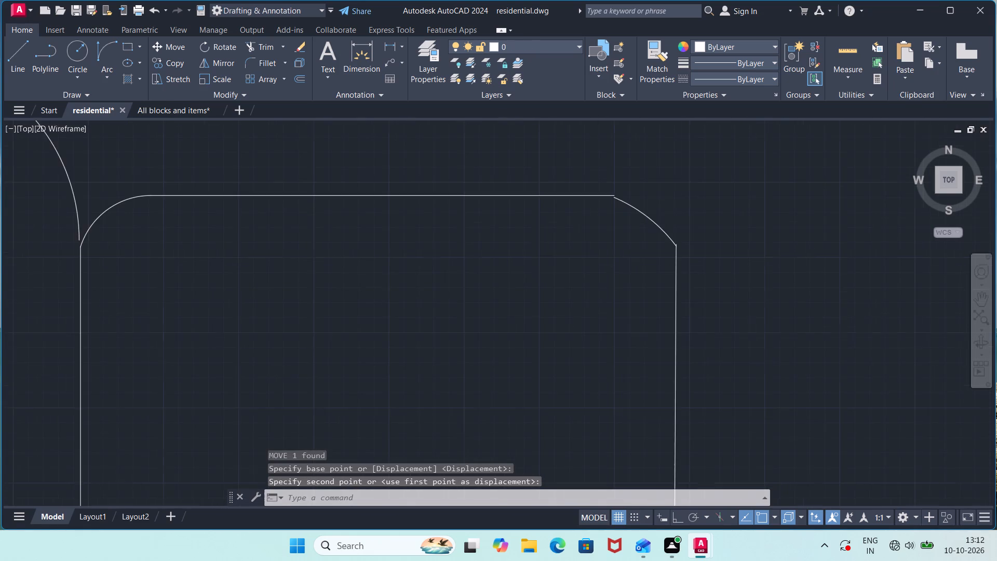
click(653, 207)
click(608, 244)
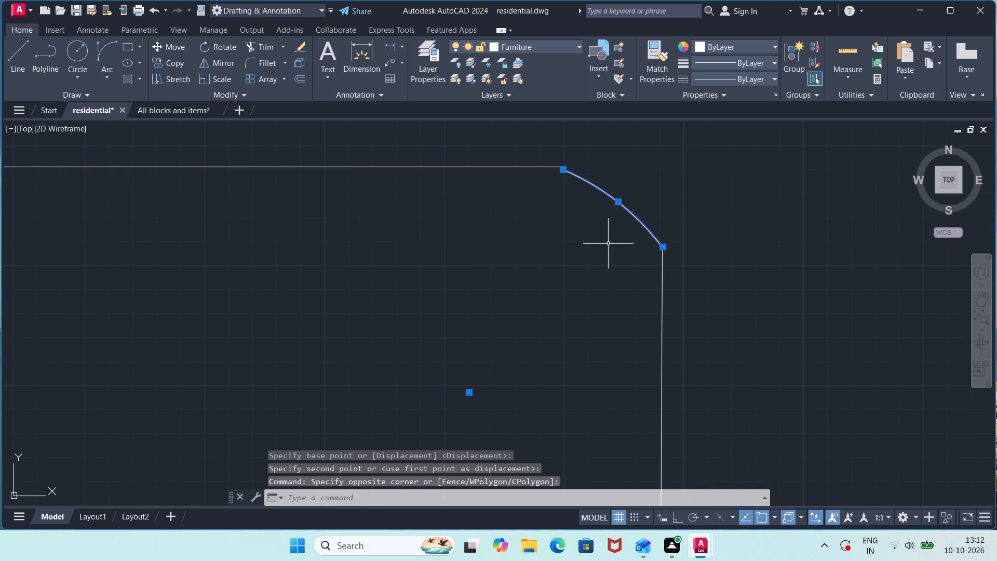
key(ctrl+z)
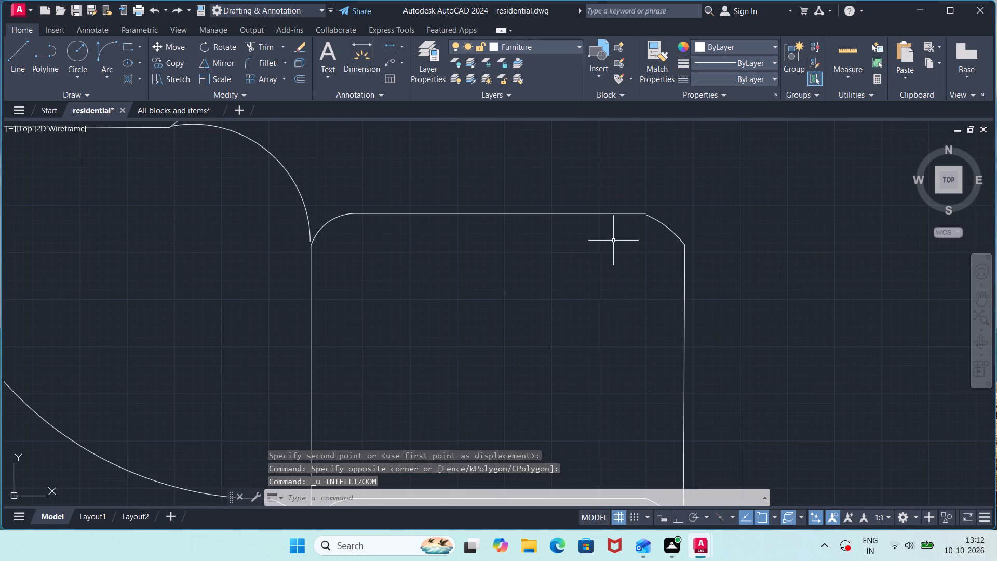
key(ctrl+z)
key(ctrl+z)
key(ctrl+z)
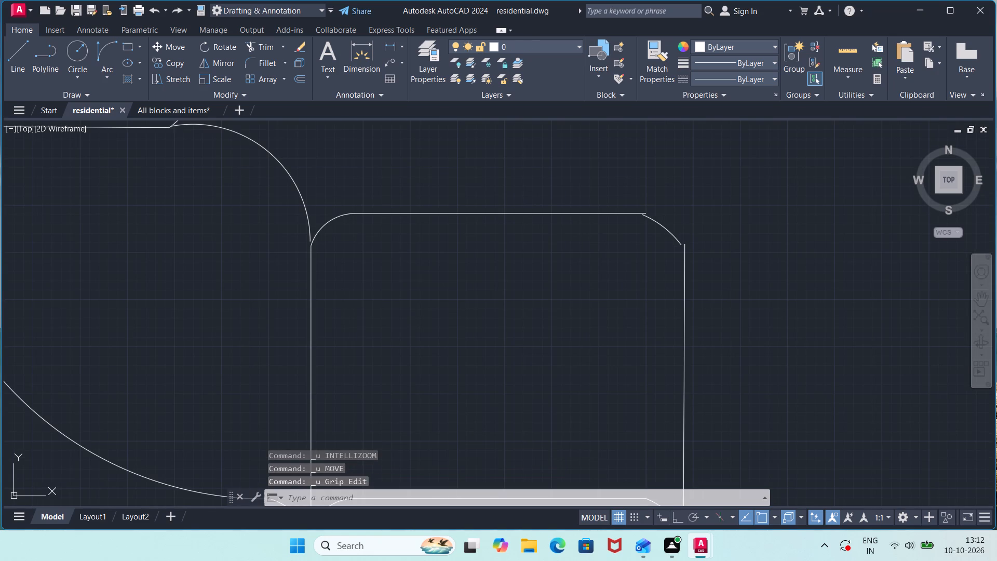
Rotate the whole sectional sofa freehand by roughly a quarter turn counterclockwise about the northeast corner of its end seat.
middle_drag(689, 230, 690, 390)
middle_drag(695, 278, 693, 341)
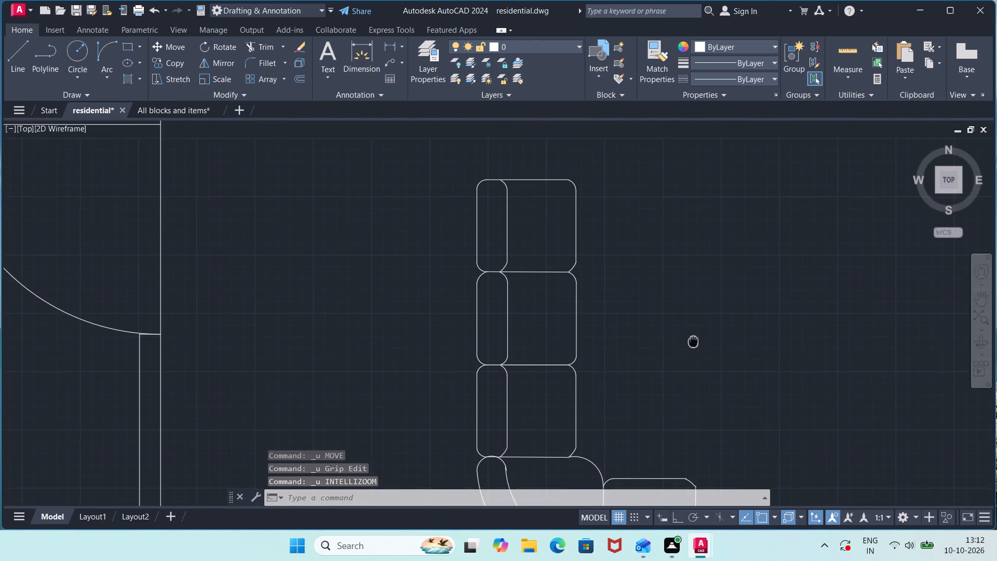
middle_drag(693, 341, 693, 341)
drag(643, 131, 637, 139)
click(393, 342)
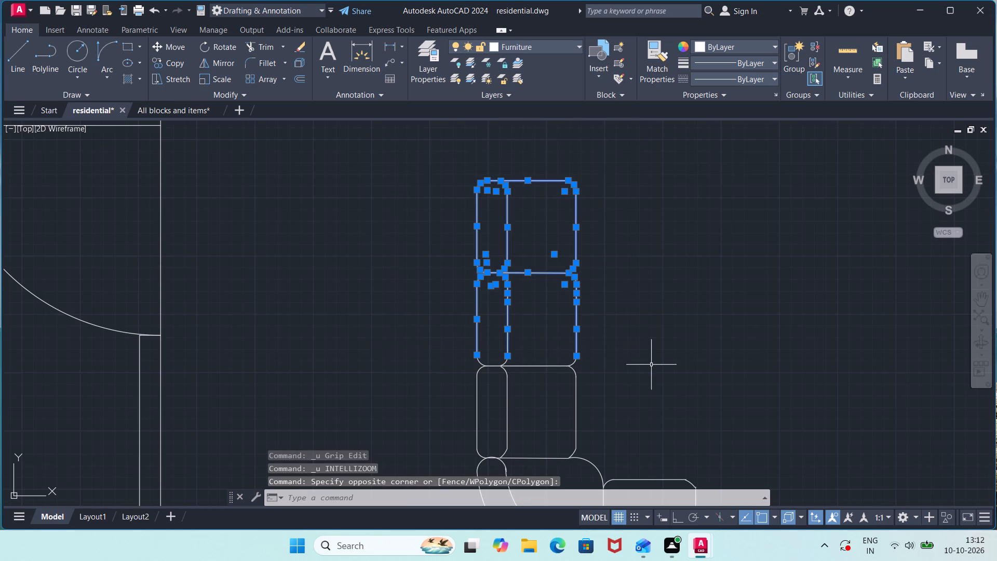
middle_drag(656, 365, 685, 208)
drag(666, 178, 645, 196)
click(417, 350)
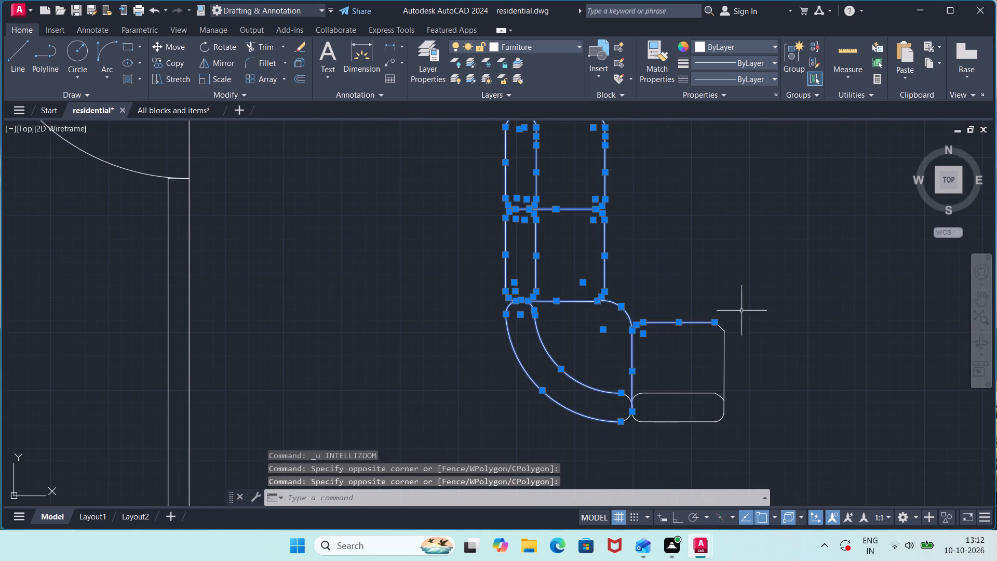
drag(784, 287, 771, 303)
click(594, 451)
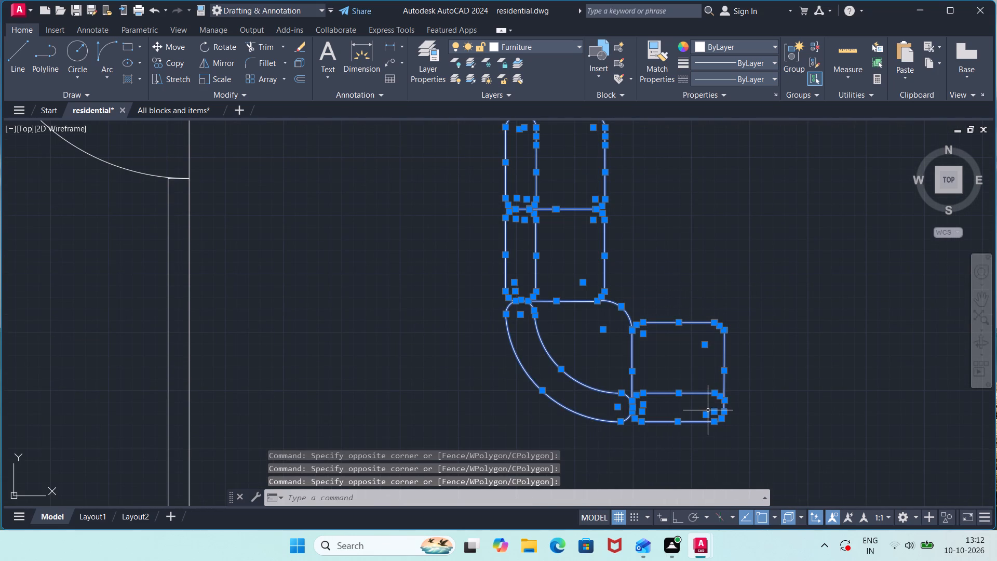
key(r)
key(o)
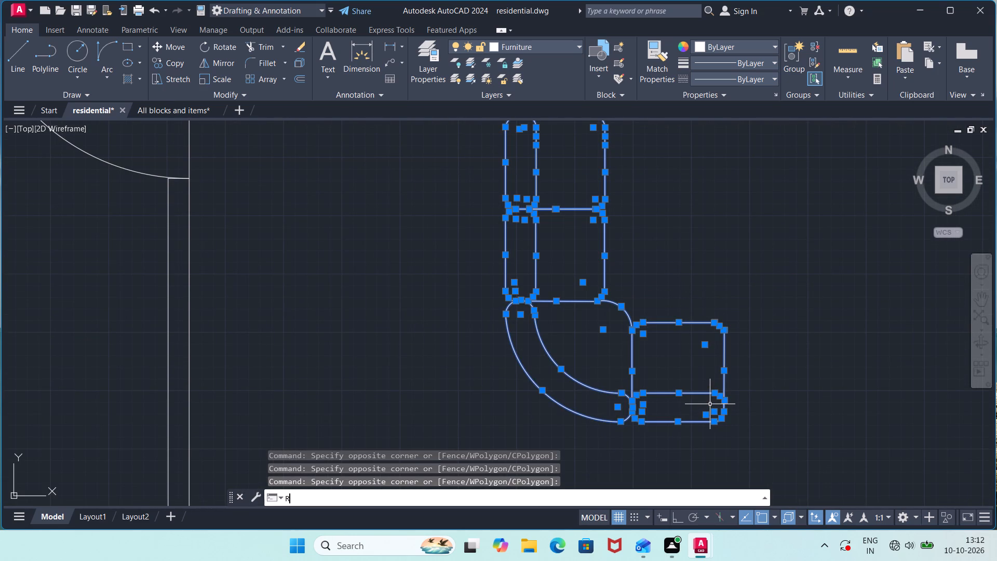
key(Return)
click(722, 327)
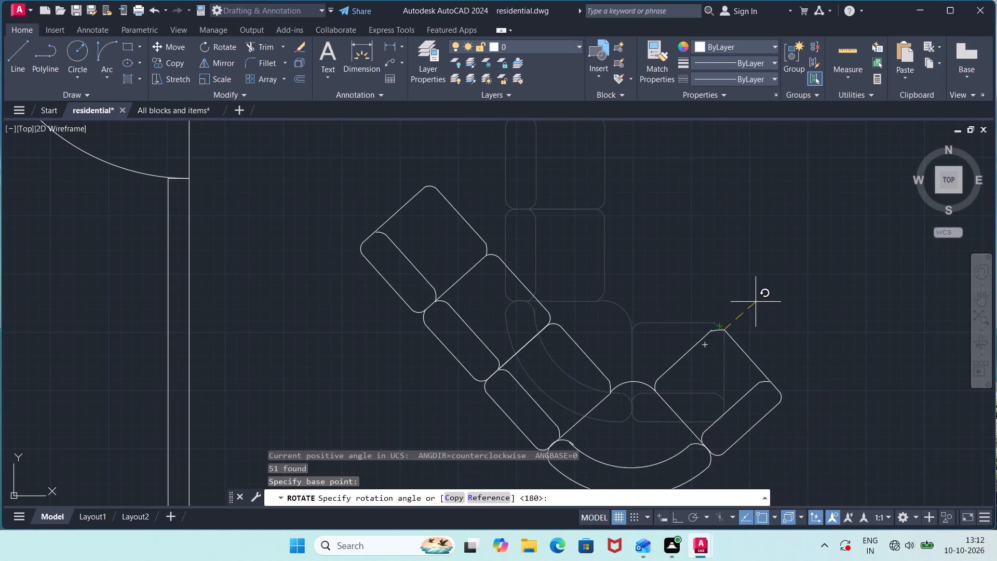
middle_drag(752, 302, 726, 177)
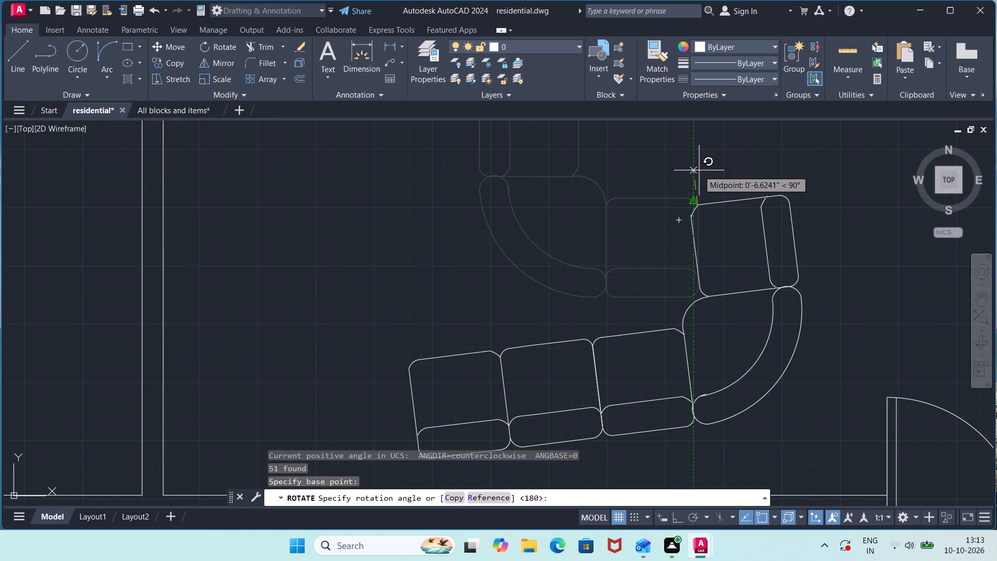
click(699, 170)
Undo the freehand rotation of the sectional sofa.
drag(797, 177, 798, 177)
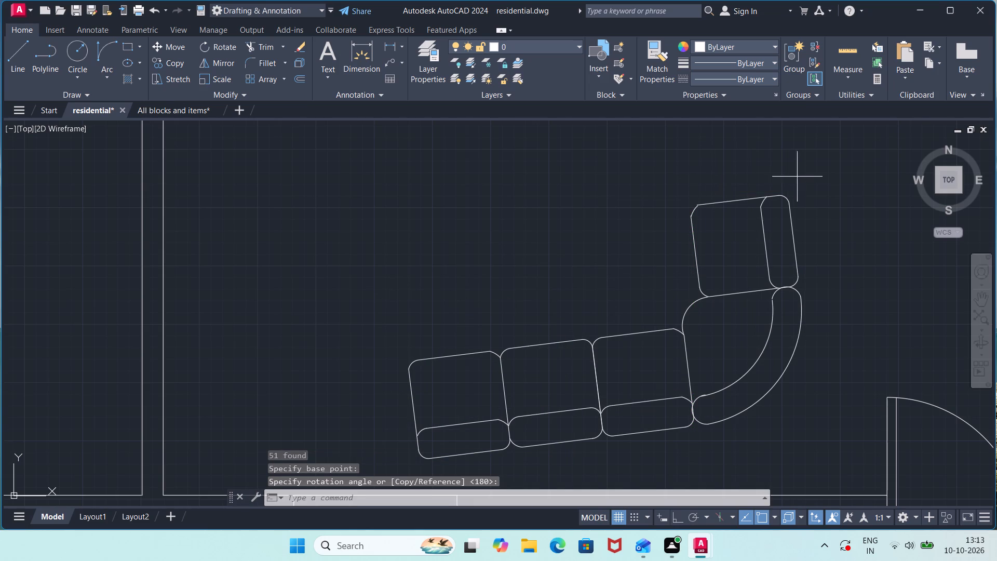
drag(798, 177, 800, 184)
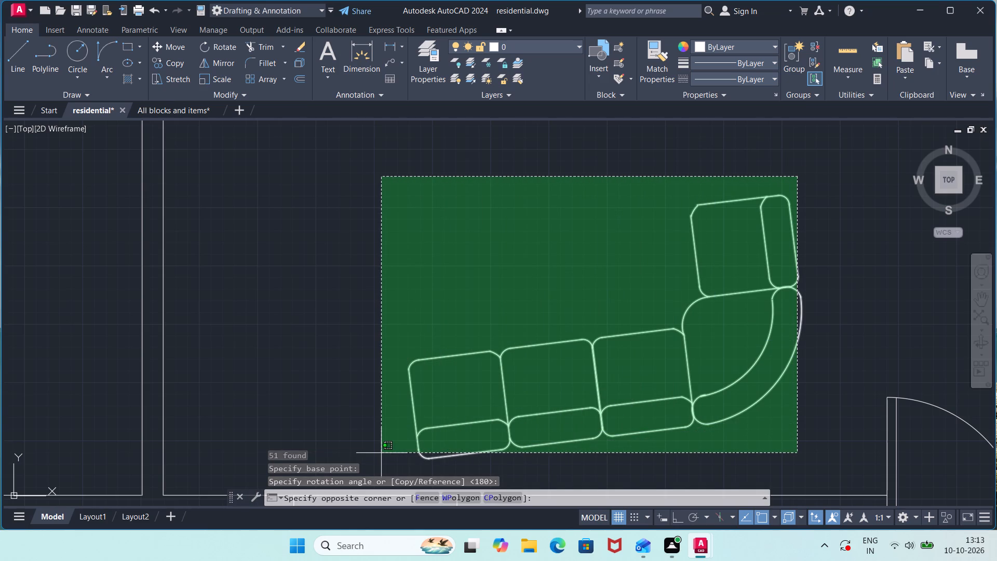
key(ctrl+z)
key(ctrl+z)
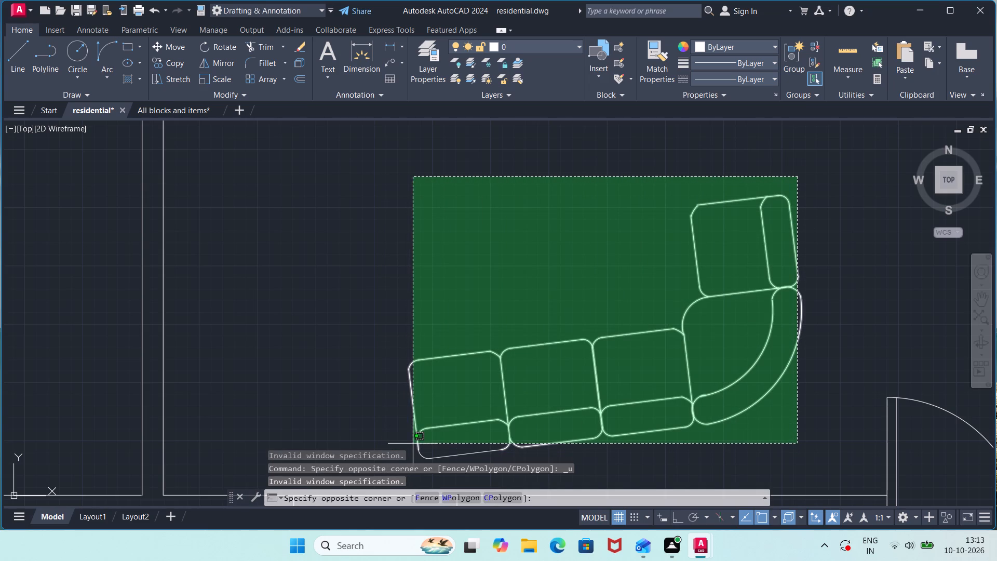
key(Escape)
key(ctrl+z)
Erase the tiny stray object just south of the living room's north wall, northwest of the sectional sofa.
scroll(909, 280, down, 1)
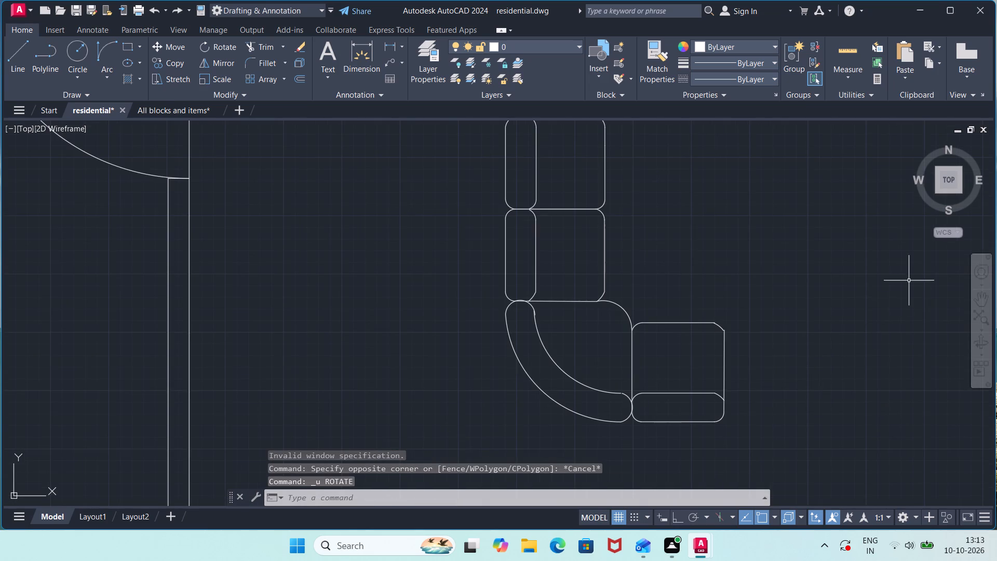
scroll(909, 280, down, 1)
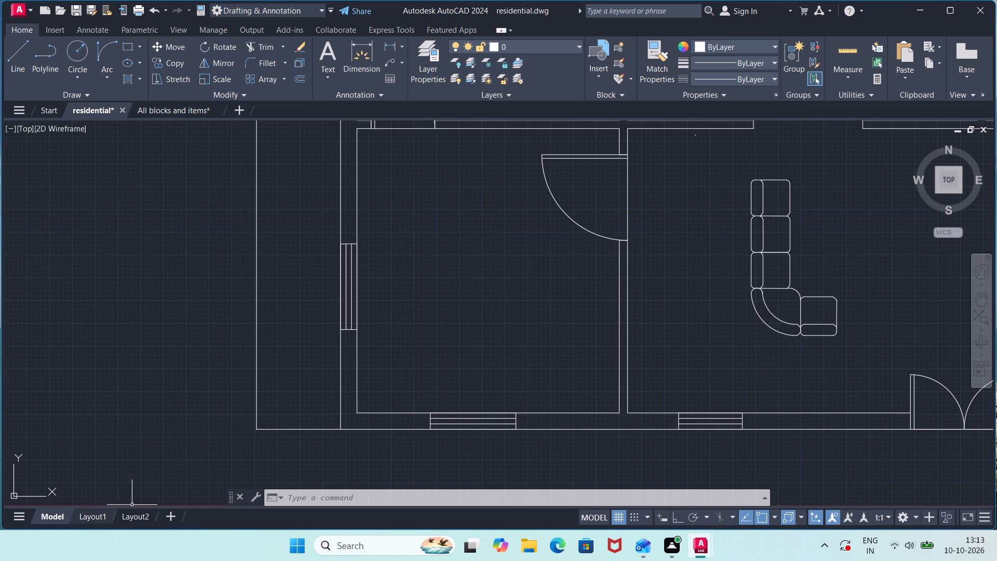
scroll(705, 150, up, 2)
middle_drag(705, 146, 701, 203)
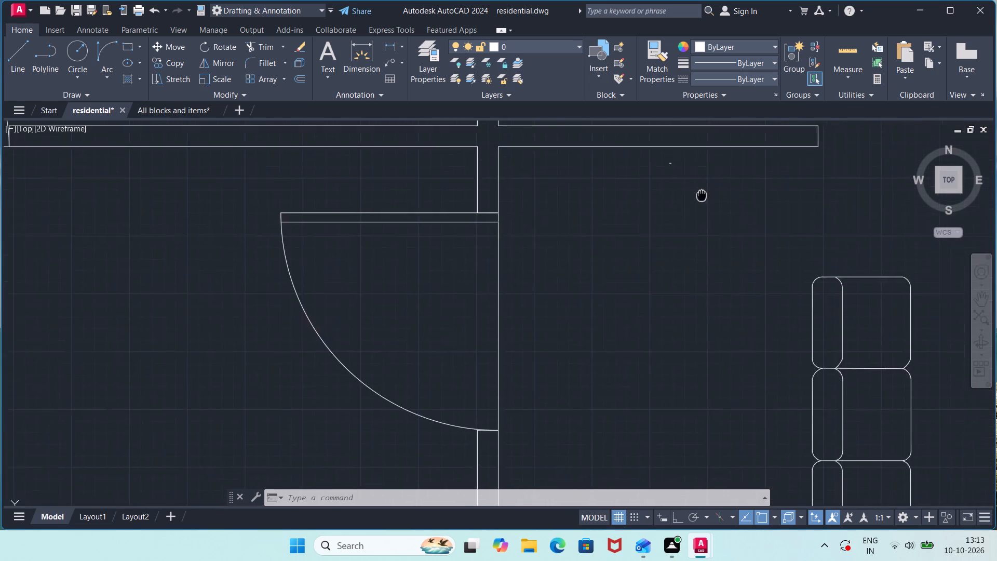
middle_drag(701, 203, 703, 253)
click(677, 219)
click(658, 238)
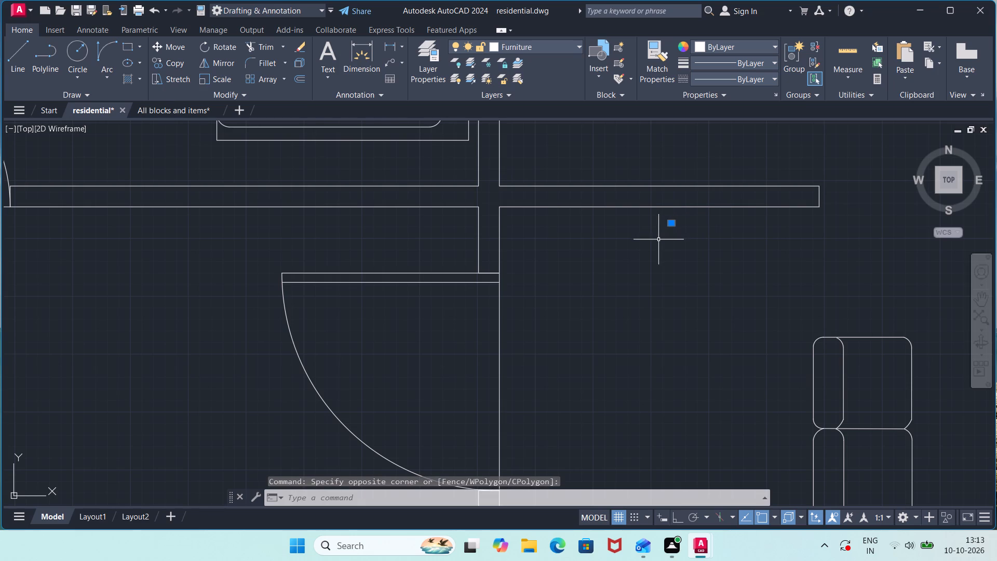
key(Delete)
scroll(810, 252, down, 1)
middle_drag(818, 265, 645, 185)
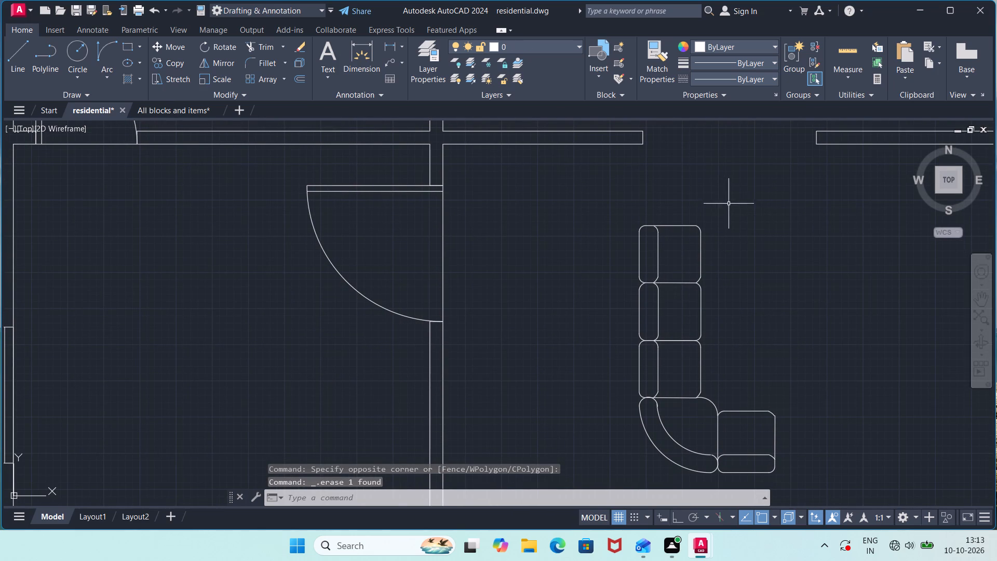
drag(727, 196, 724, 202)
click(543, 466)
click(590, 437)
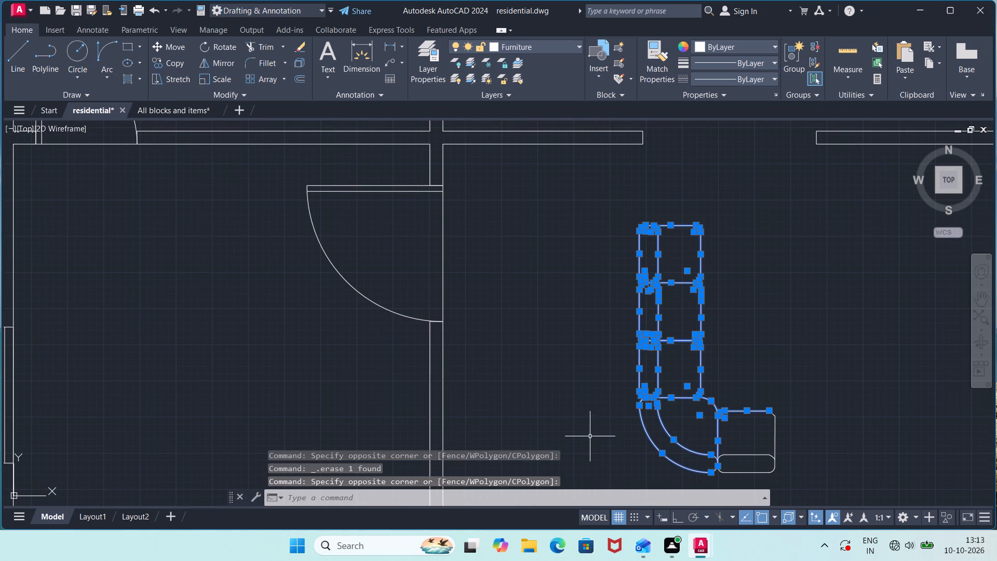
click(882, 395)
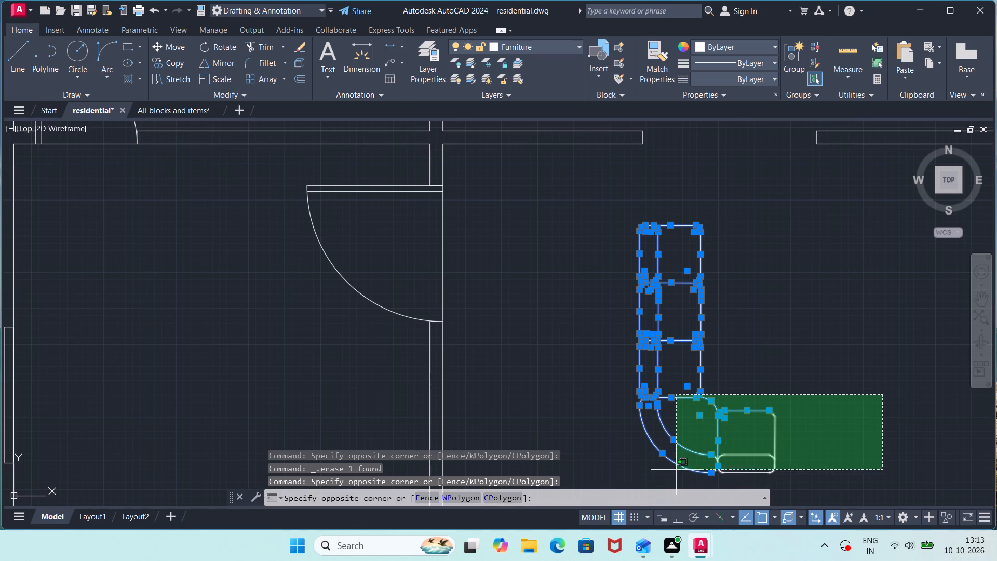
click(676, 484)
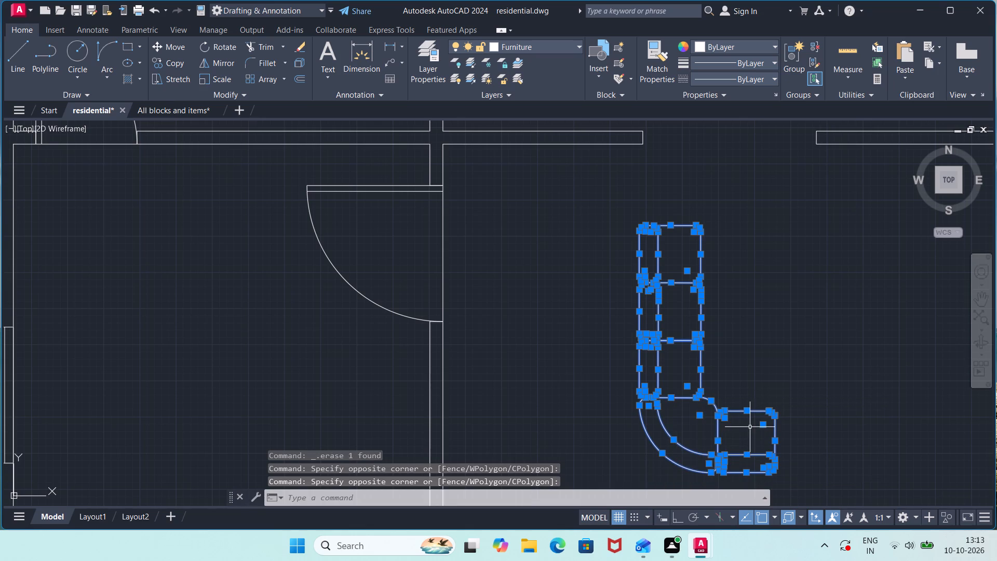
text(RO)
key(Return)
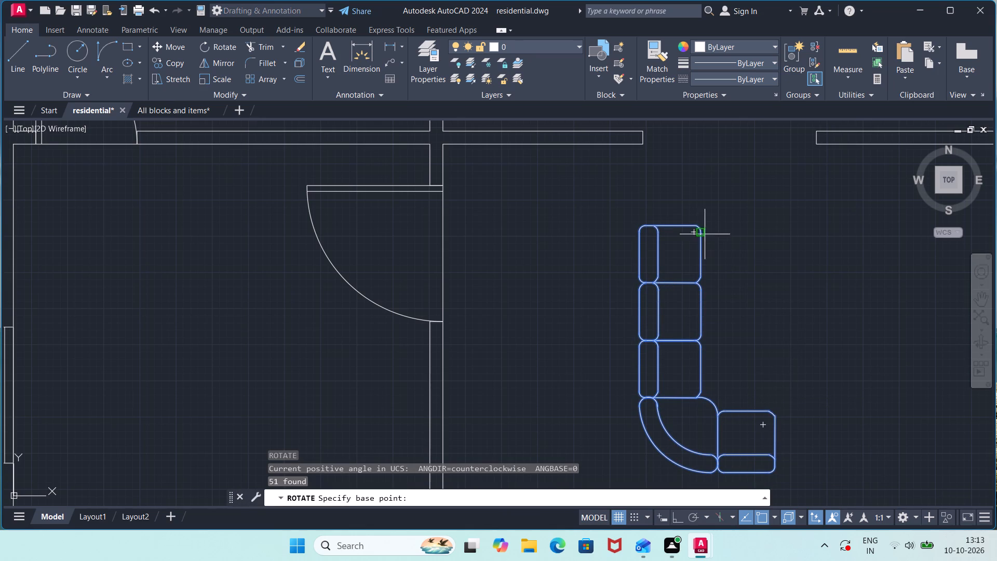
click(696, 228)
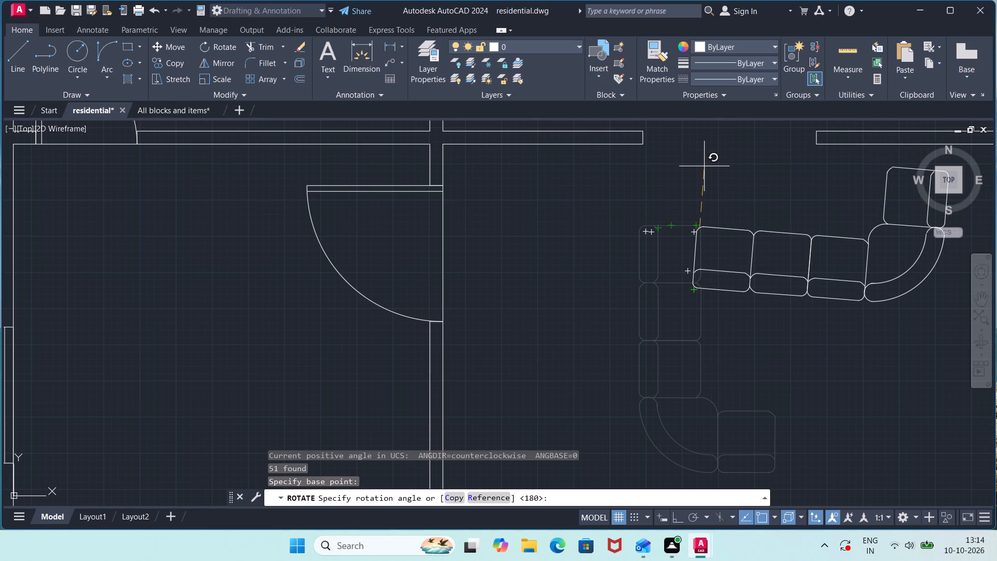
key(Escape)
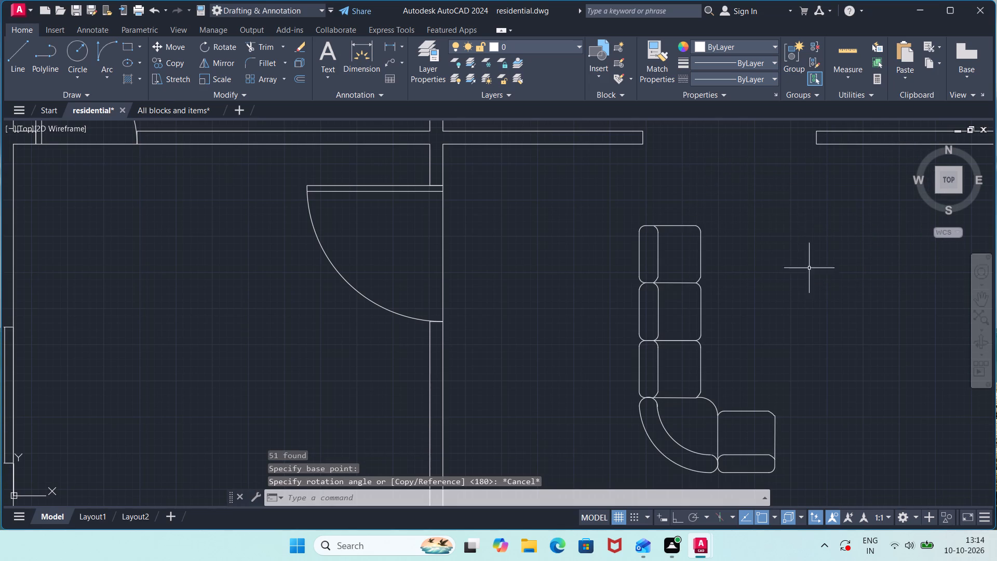
Move the whole sectional sofa into the living room's southwest corner, beside the west wall and just north of the south window.
middle_drag(803, 275, 697, 175)
middle_drag(688, 180, 685, 251)
click(680, 169)
click(456, 451)
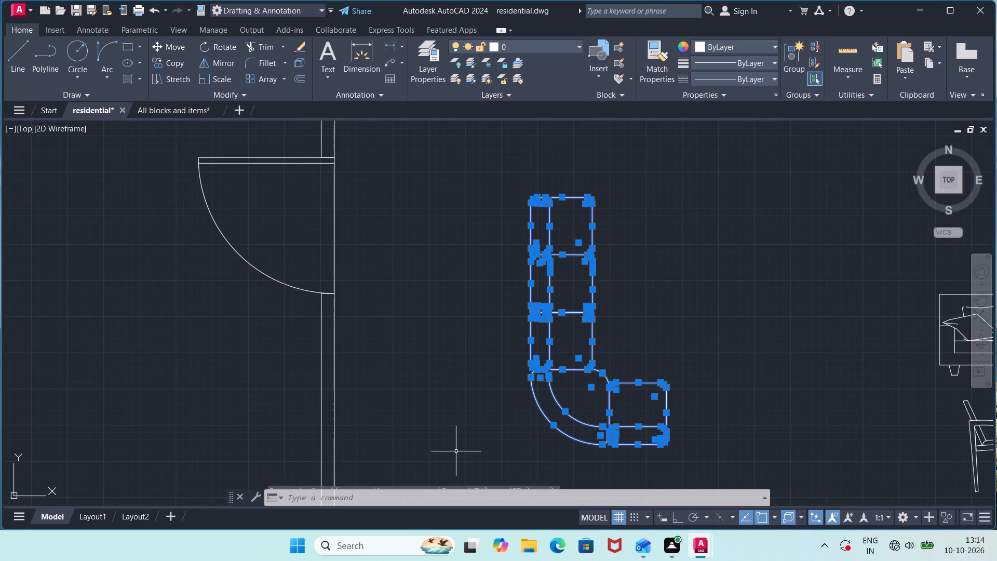
key(m)
key(Return)
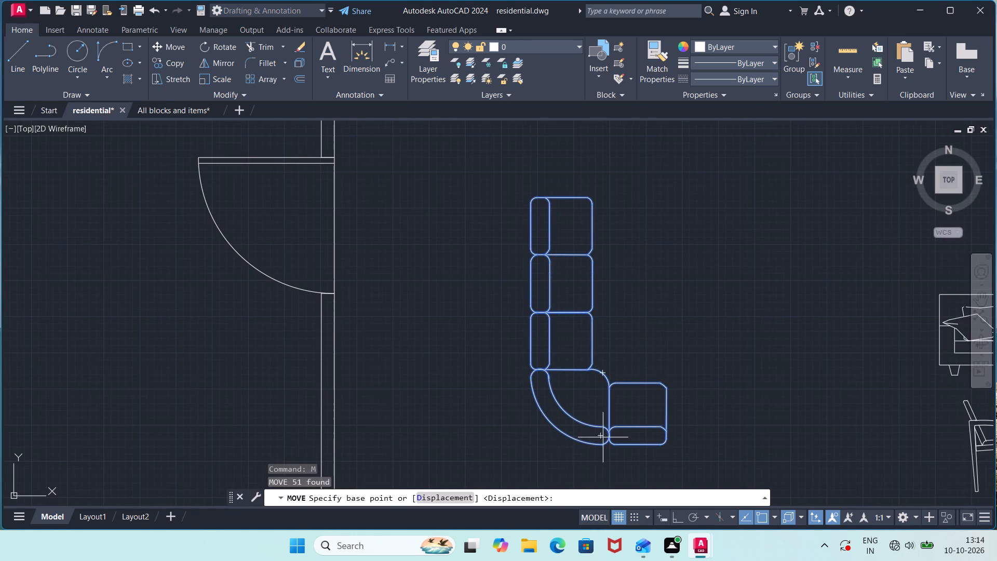
click(604, 438)
middle_drag(480, 460, 561, 330)
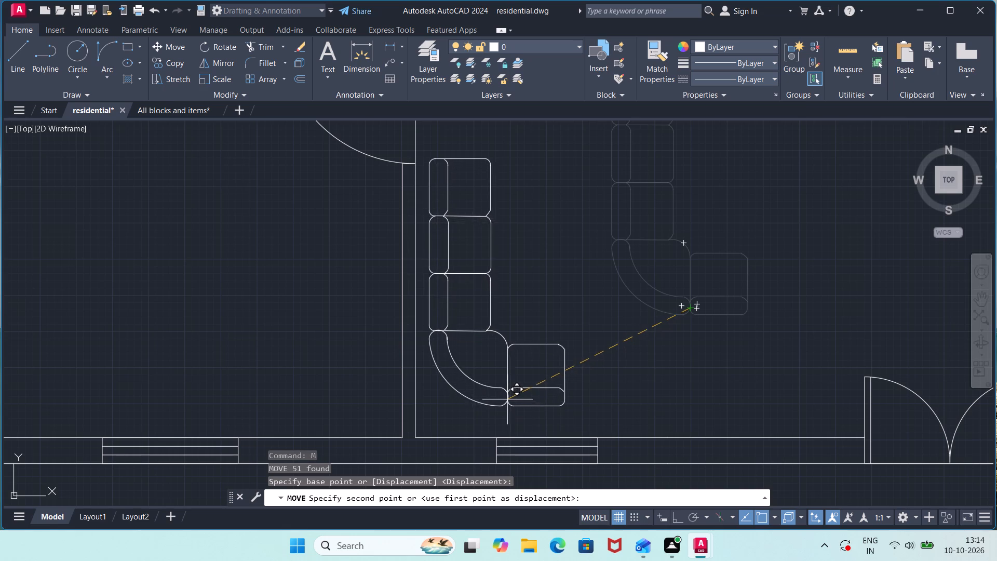
click(505, 413)
In the All blocks and items drawing, copy the single bed at the northeast corner of the 床平面 bed plan group.
scroll(716, 348, down, 2)
middle_drag(719, 348, 679, 359)
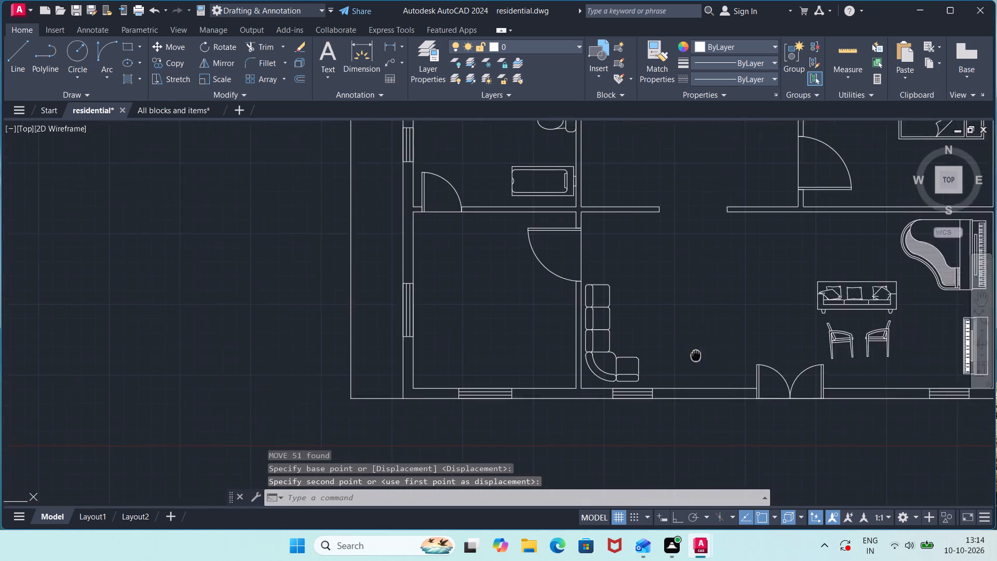
middle_drag(679, 359, 597, 382)
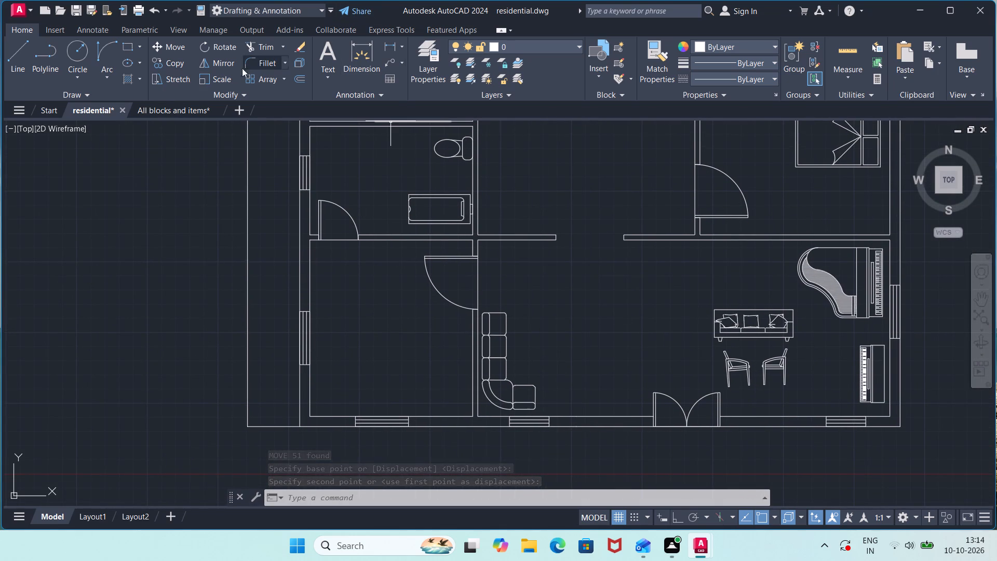
click(147, 110)
scroll(595, 297, down, 1)
scroll(625, 330, down, 1)
middle_drag(625, 330, 386, 193)
middle_drag(795, 341, 361, 180)
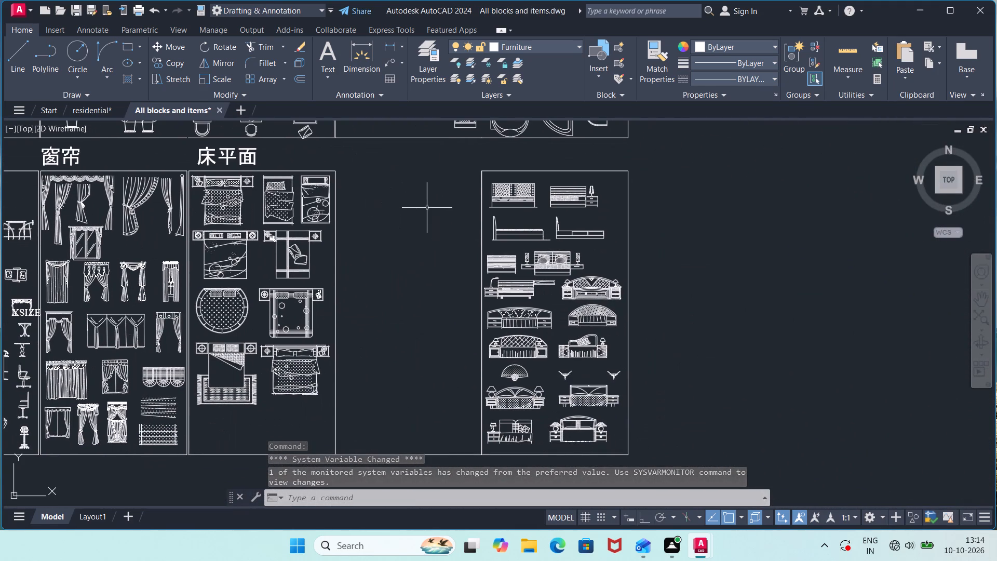
scroll(553, 211, up, 2)
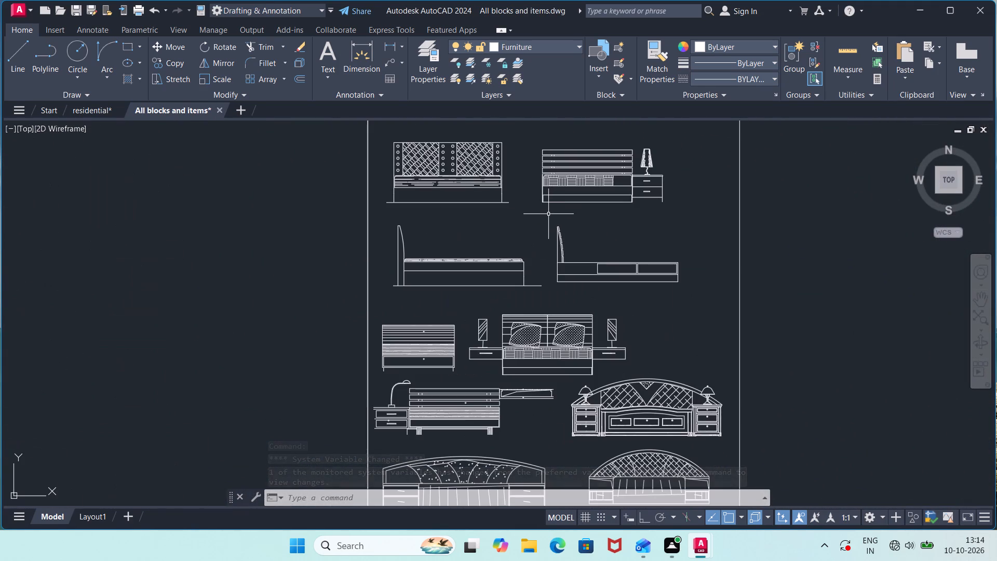
scroll(532, 351, down, 1)
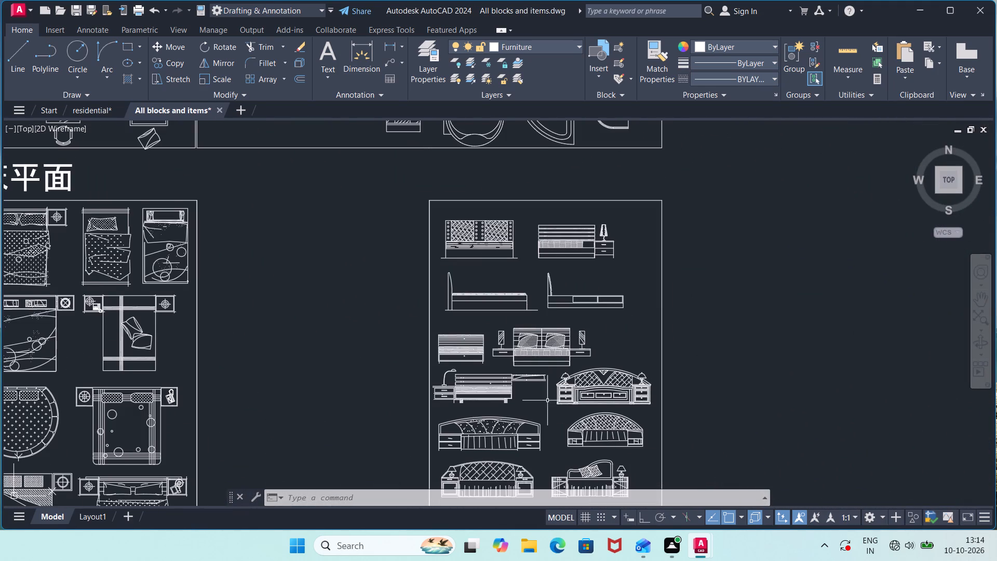
middle_drag(547, 402, 797, 338)
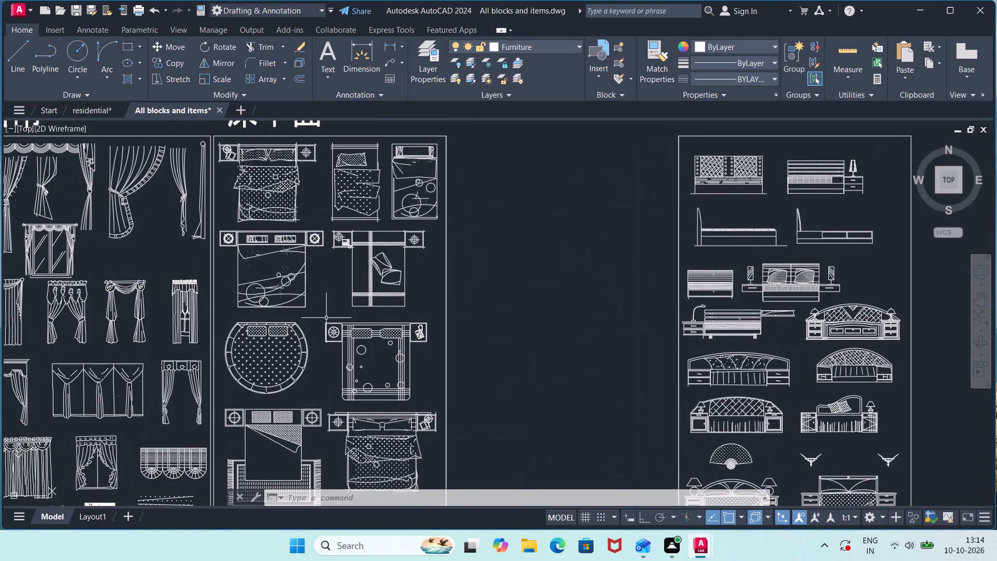
middle_drag(326, 318, 414, 246)
middle_drag(399, 273, 414, 323)
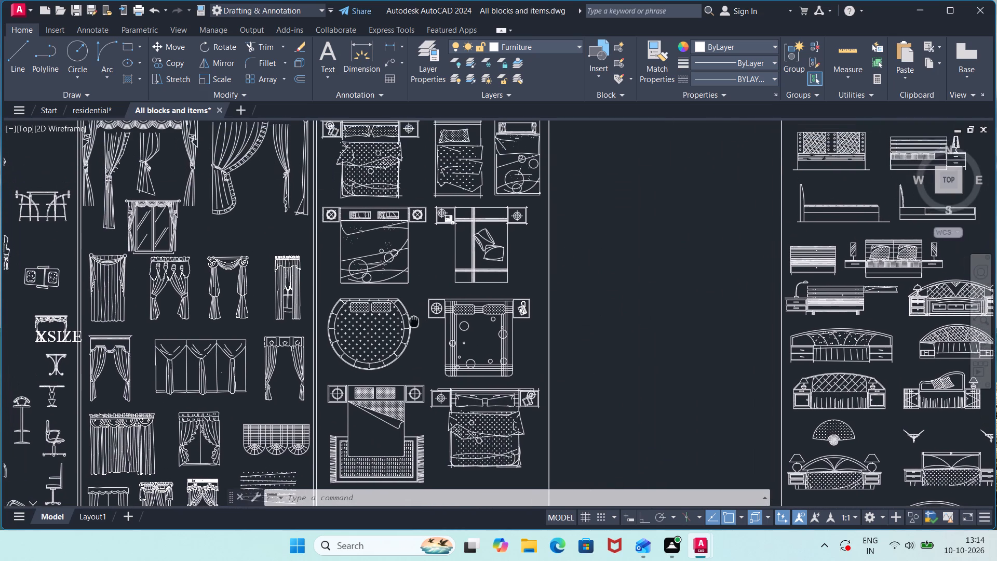
middle_drag(414, 323, 415, 327)
middle_drag(427, 263, 422, 346)
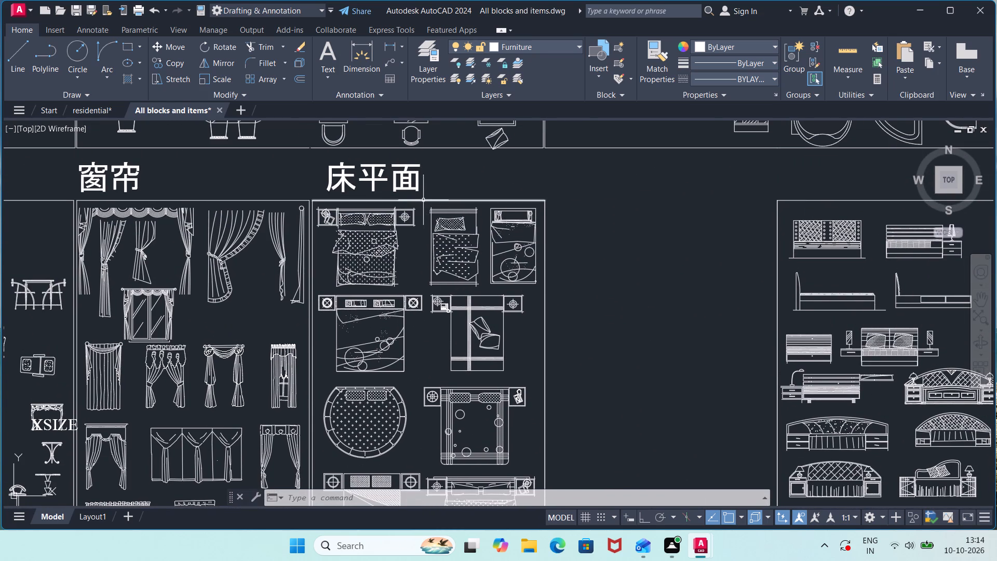
scroll(483, 204, up, 2)
click(484, 206)
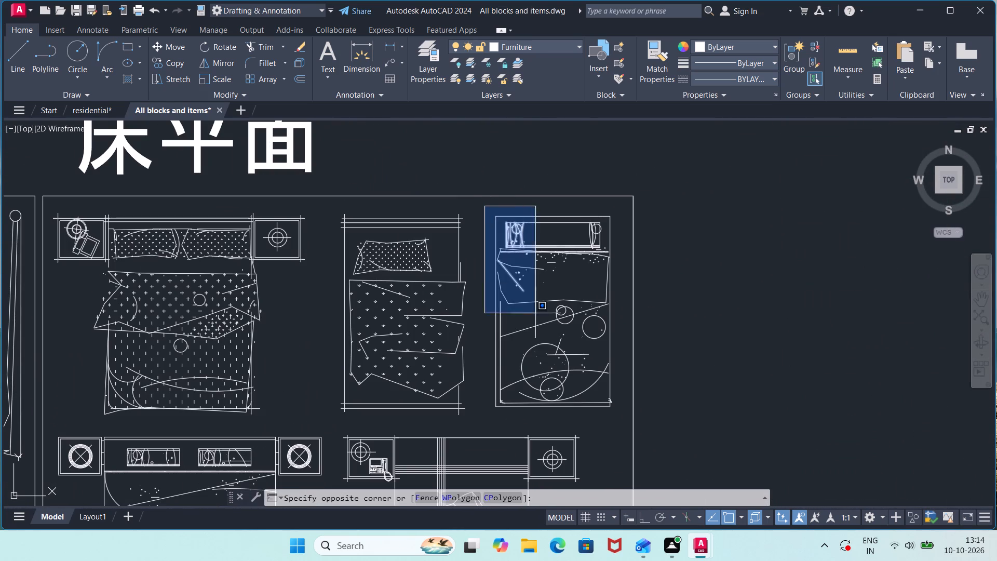
click(620, 416)
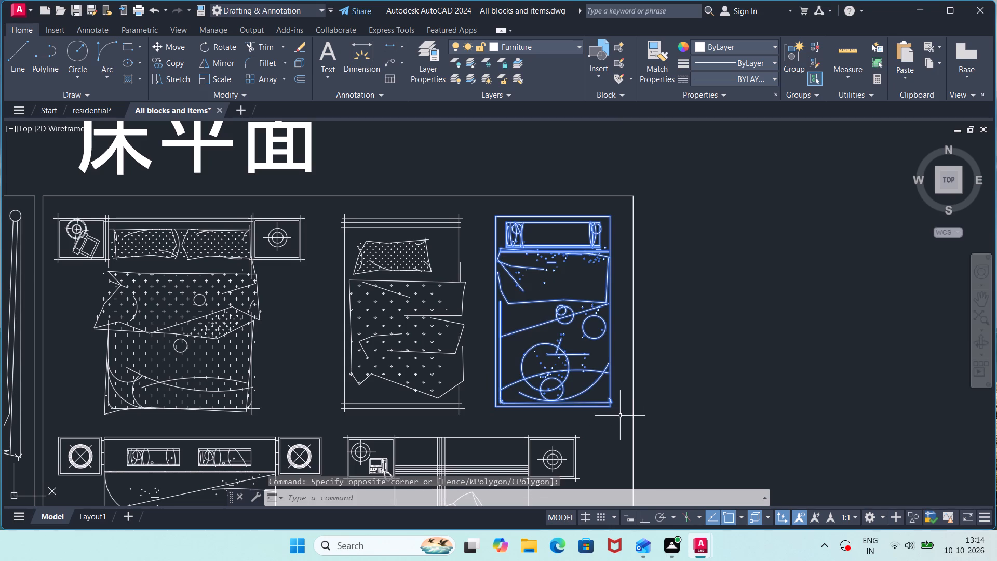
key(ctrl+c)
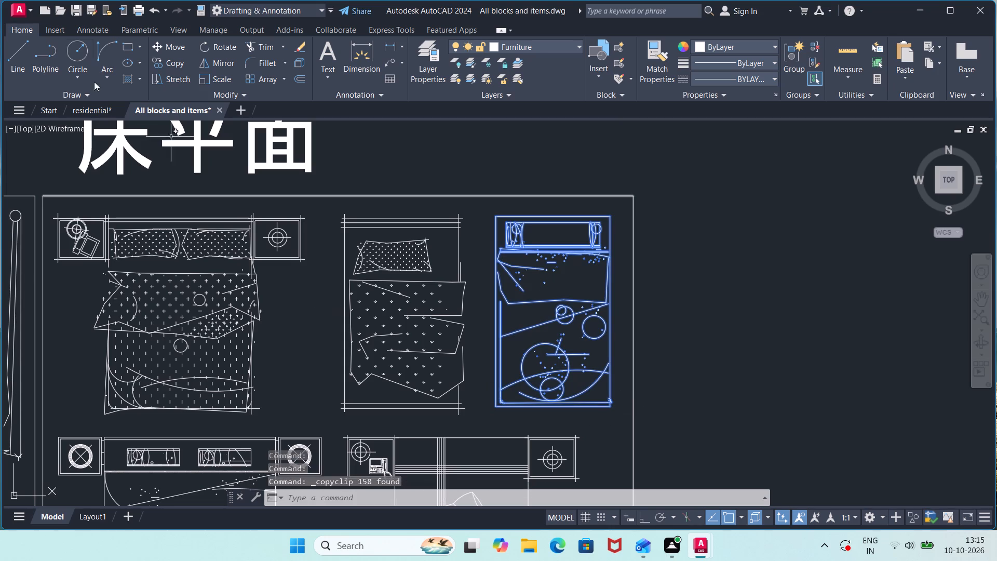
Paste the single bed into the residential plan's southwest room near its west wall, rotated 180° with the pillow end facing south.
click(96, 113)
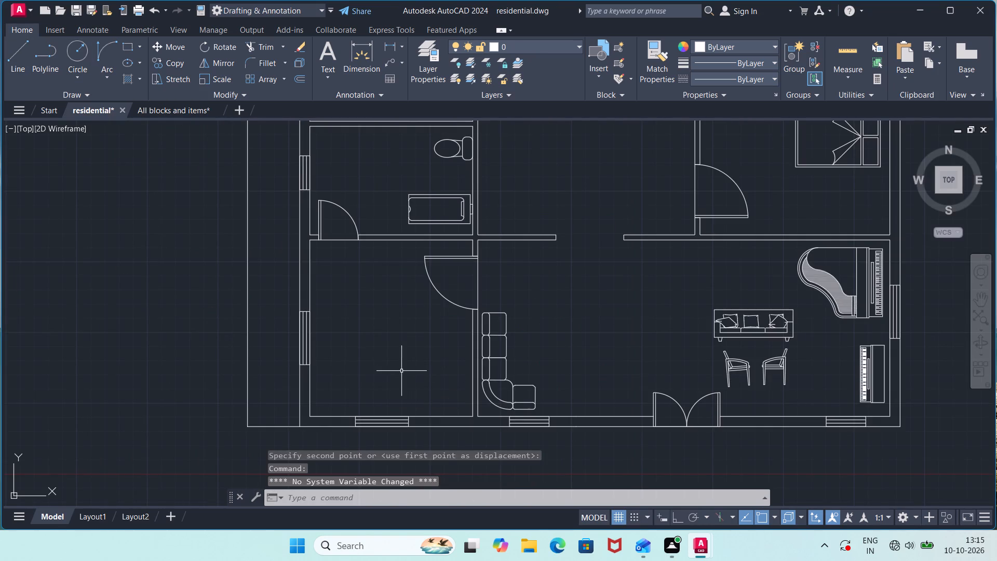
click(361, 361)
key(ctrl+v)
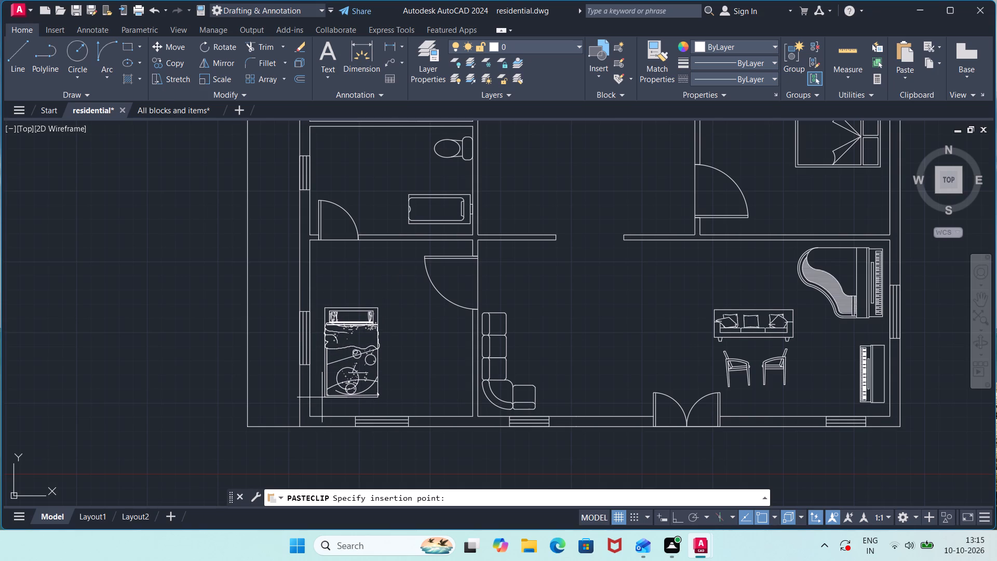
text(RO)
key(Return)
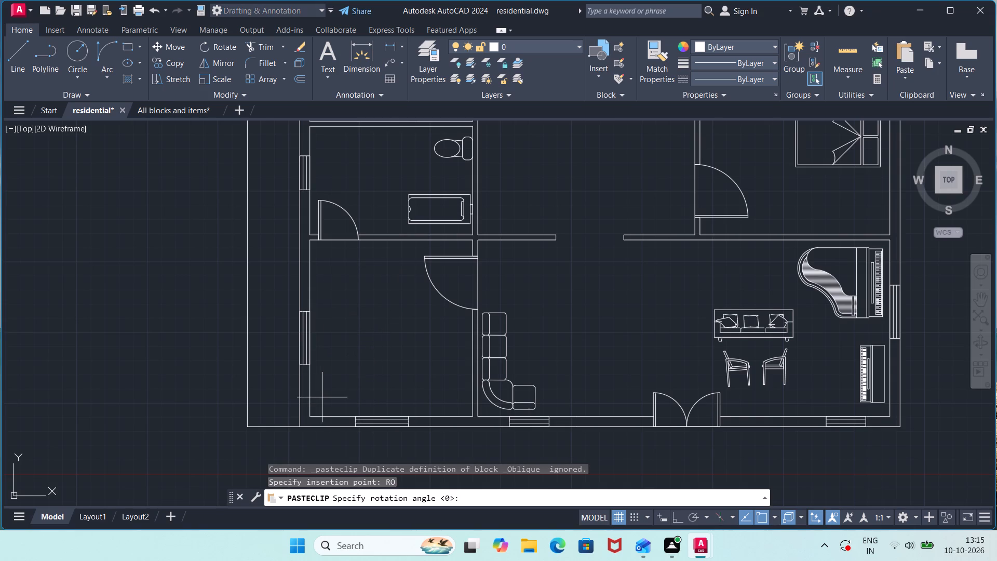
text(180)
key(Return)
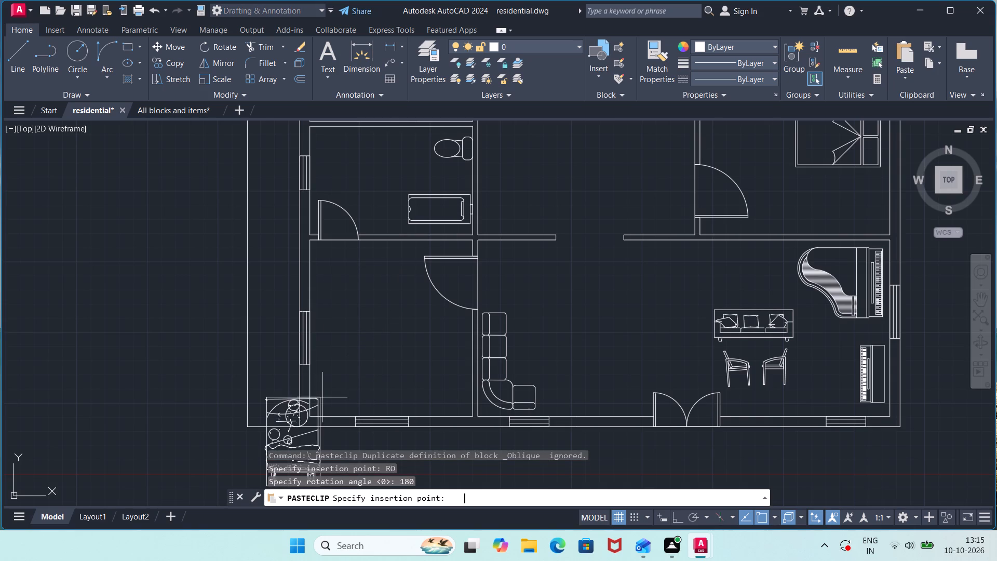
click(375, 314)
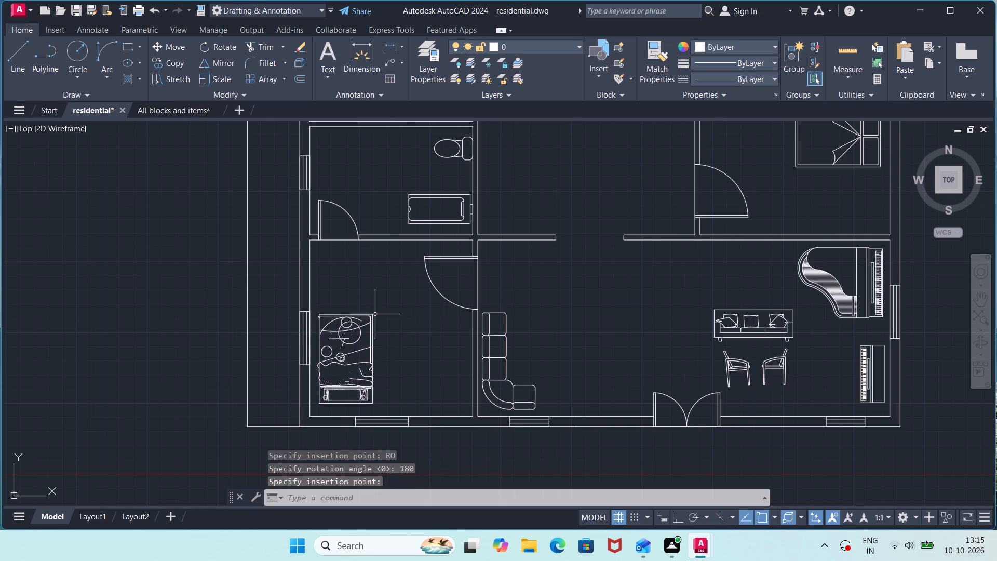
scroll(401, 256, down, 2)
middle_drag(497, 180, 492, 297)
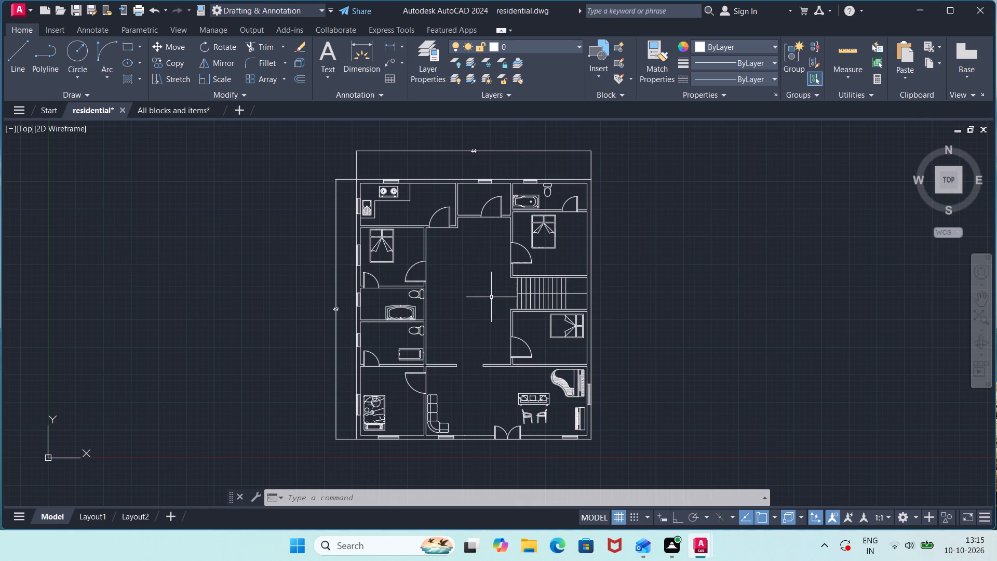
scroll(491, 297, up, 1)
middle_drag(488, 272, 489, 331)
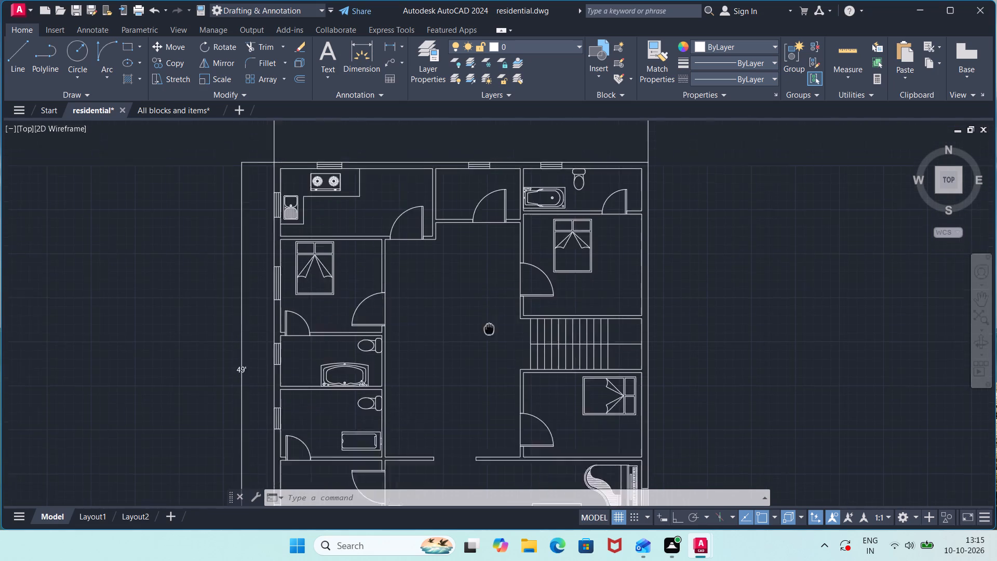
Examine the furniture and fixture layout in the northern rooms and across the whole residential floor plan.
middle_drag(489, 331, 503, 385)
scroll(496, 293, up, 1)
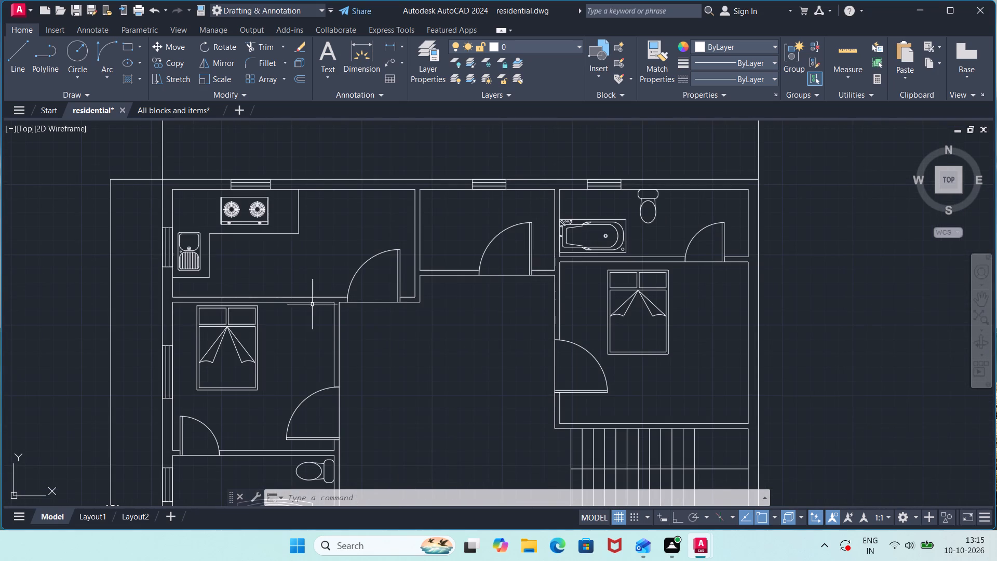
scroll(282, 270, down, 1)
middle_drag(283, 265, 299, 264)
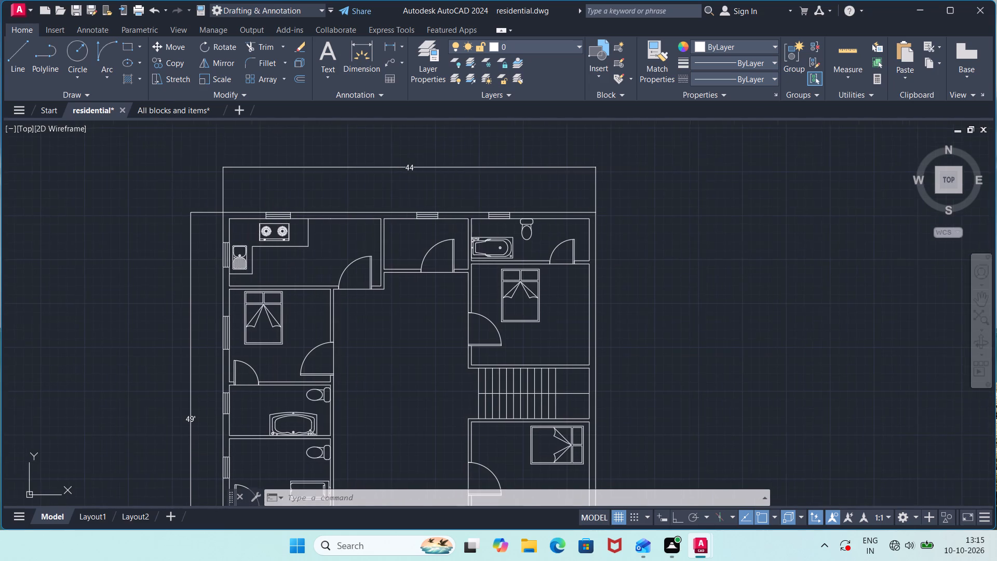
scroll(421, 319, down, 1)
middle_drag(425, 333, 430, 280)
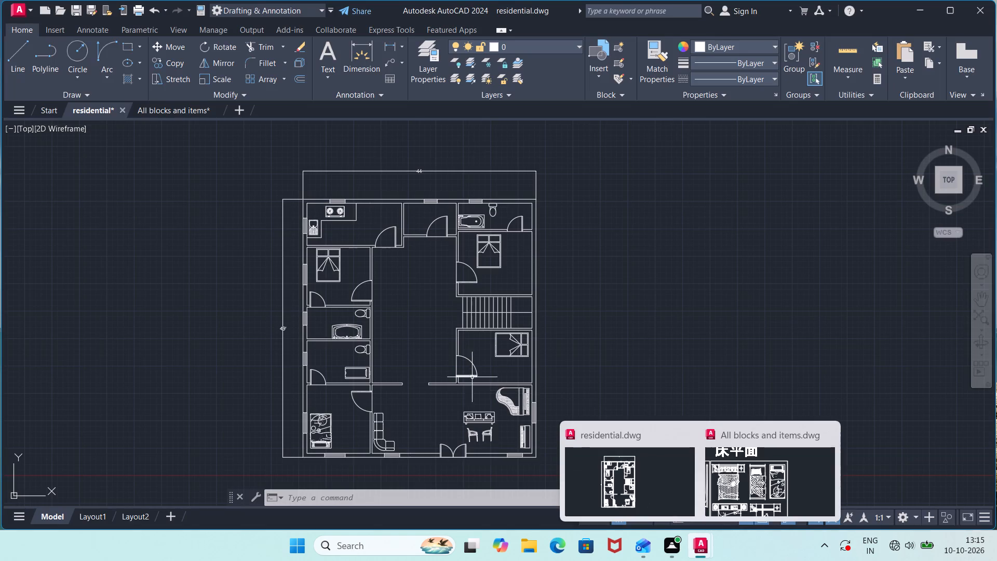
scroll(409, 329, down, 1)
middle_drag(409, 329, 410, 292)
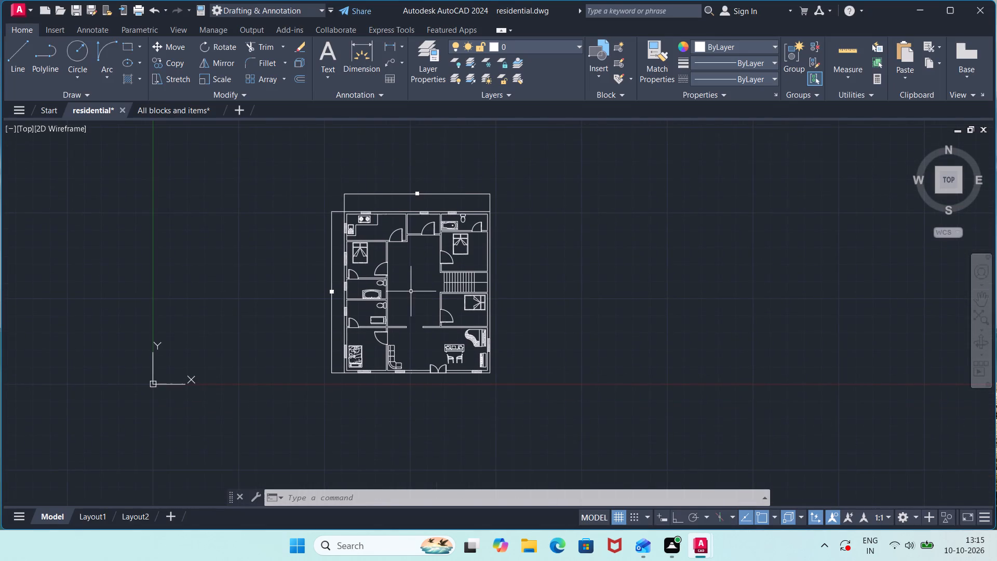
scroll(411, 291, up, 1)
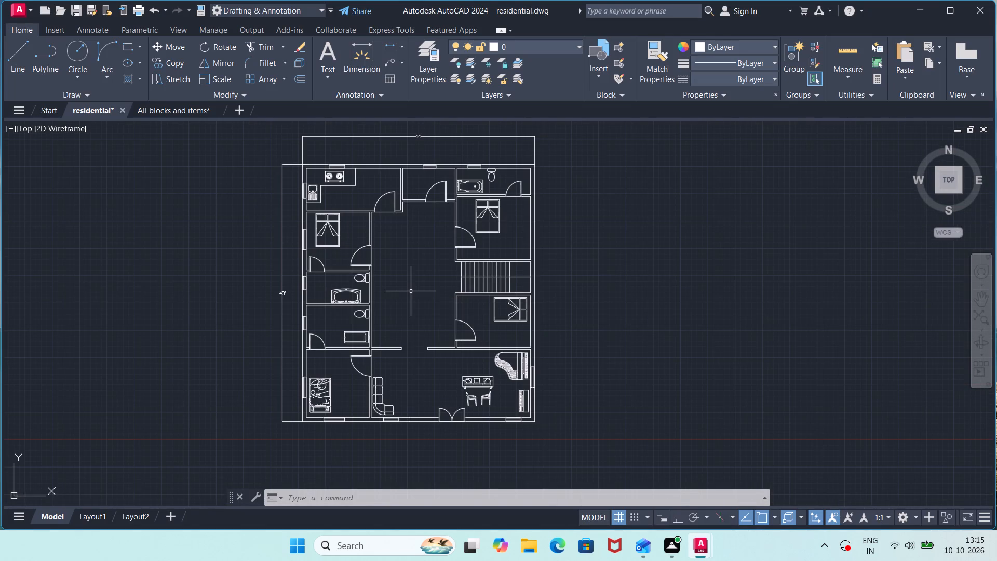
scroll(209, 473, down, 1)
scroll(209, 473, up, 1)
double_click(209, 473)
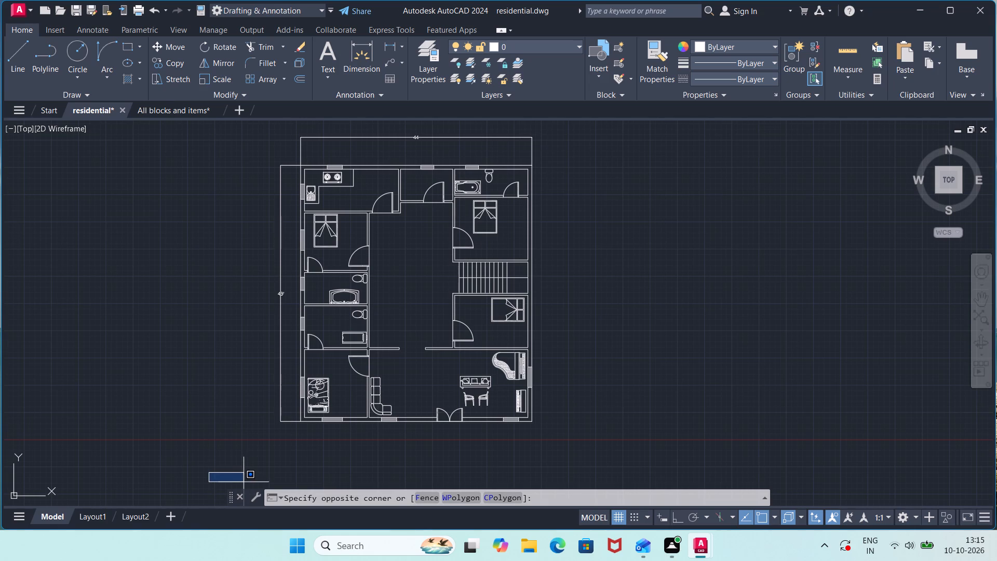
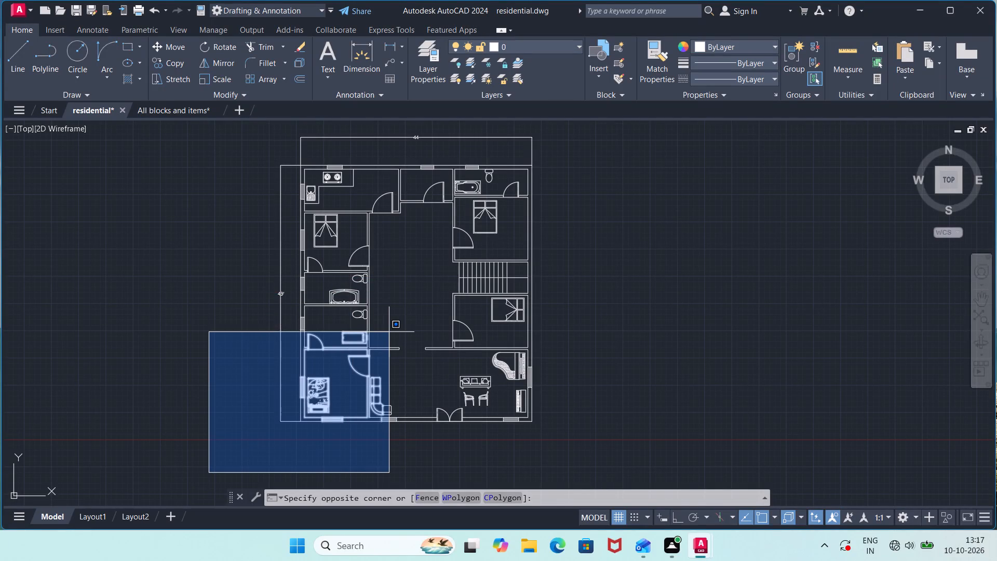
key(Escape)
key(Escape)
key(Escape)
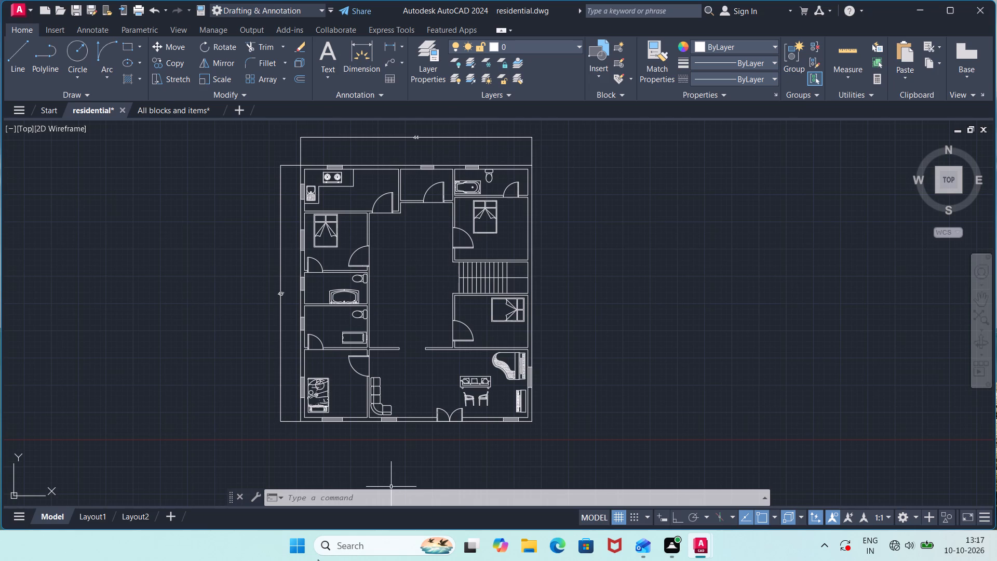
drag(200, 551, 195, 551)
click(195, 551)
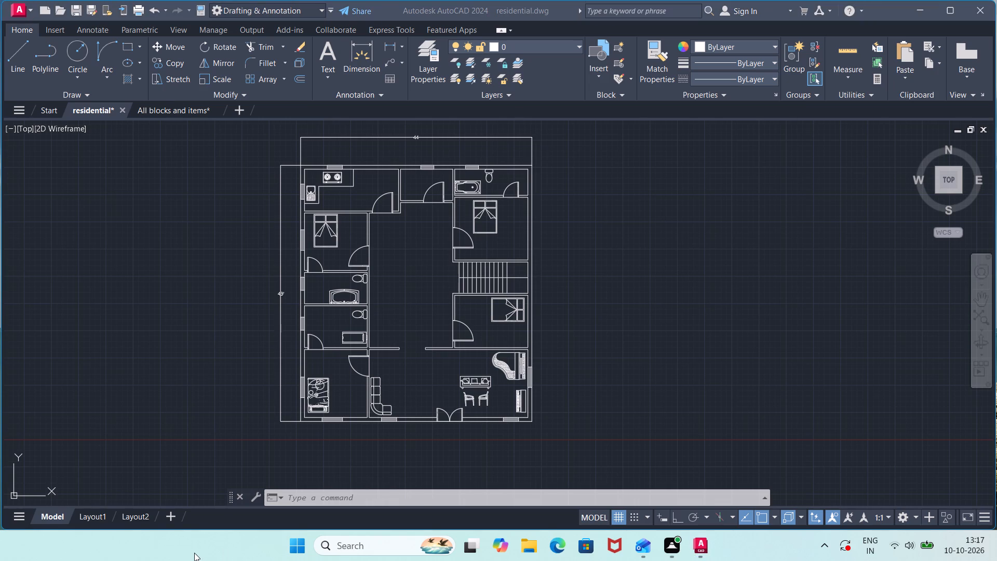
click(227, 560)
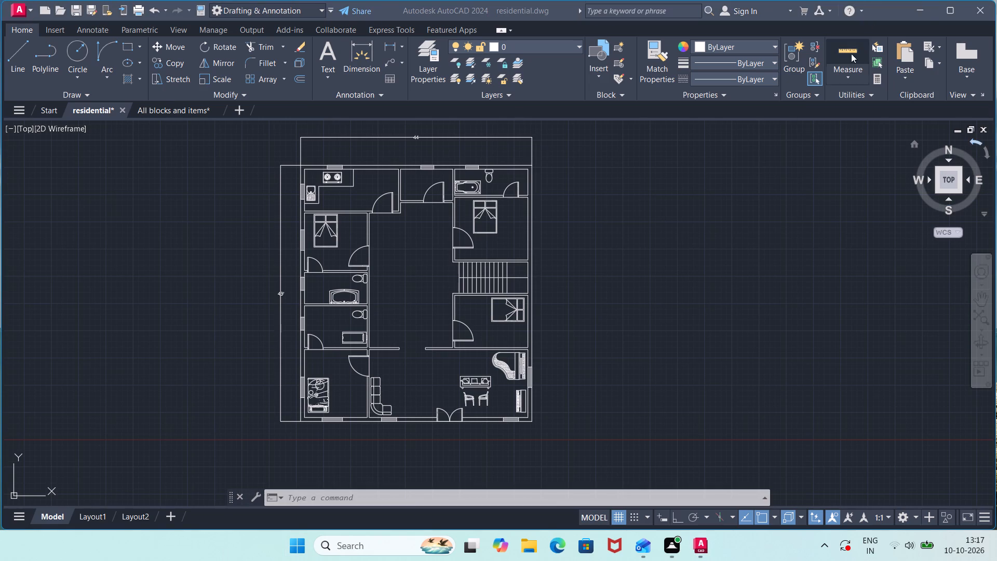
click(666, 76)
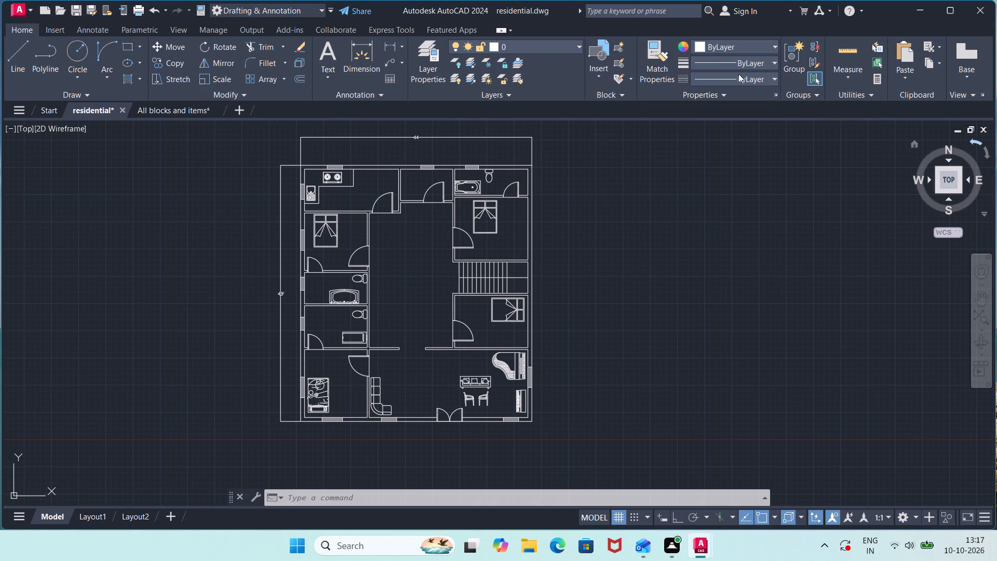
Examine the loaded linetypes in the Linetype Manager, switching the inverted filter on and back off.
click(776, 78)
click(717, 144)
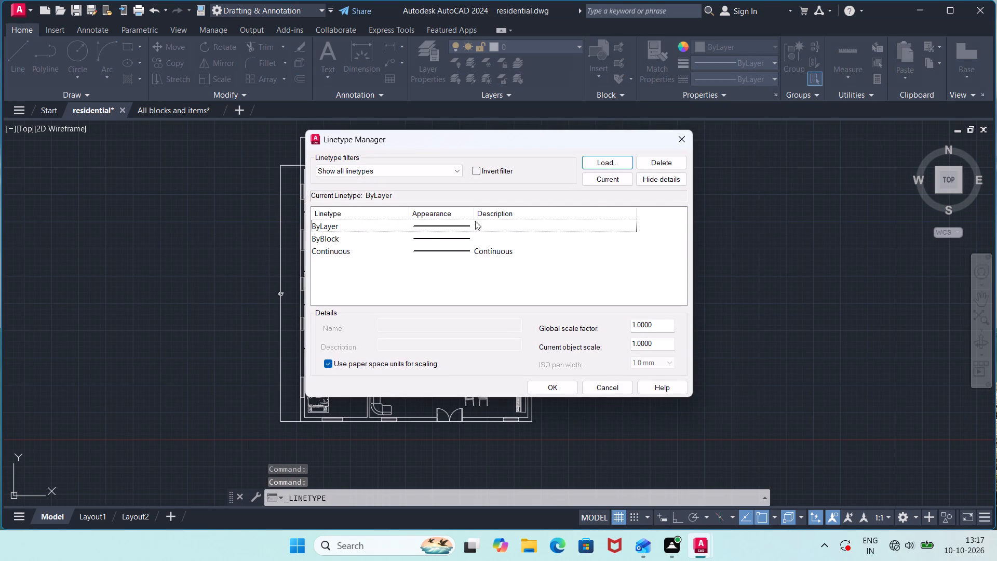
click(466, 226)
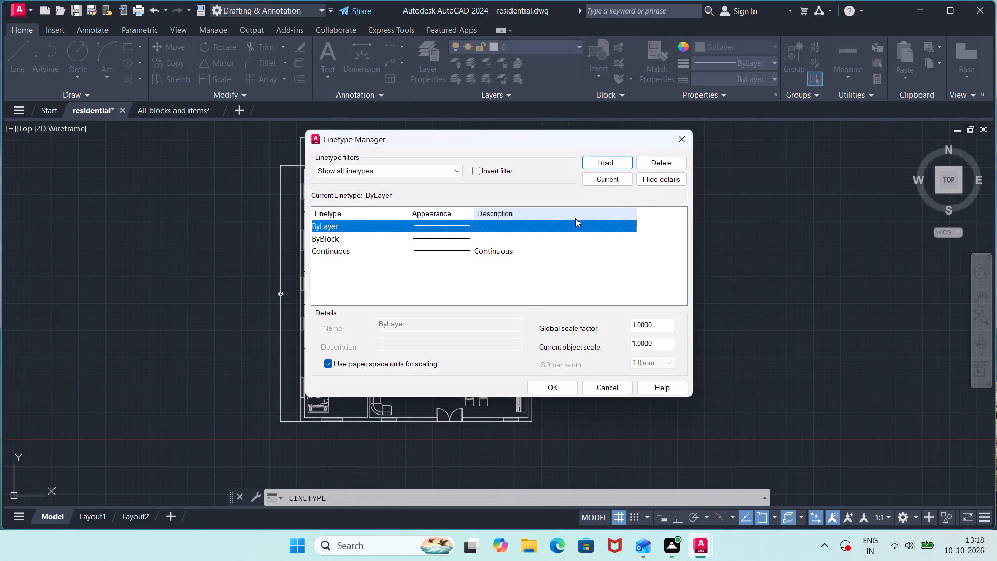
click(471, 167)
click(477, 169)
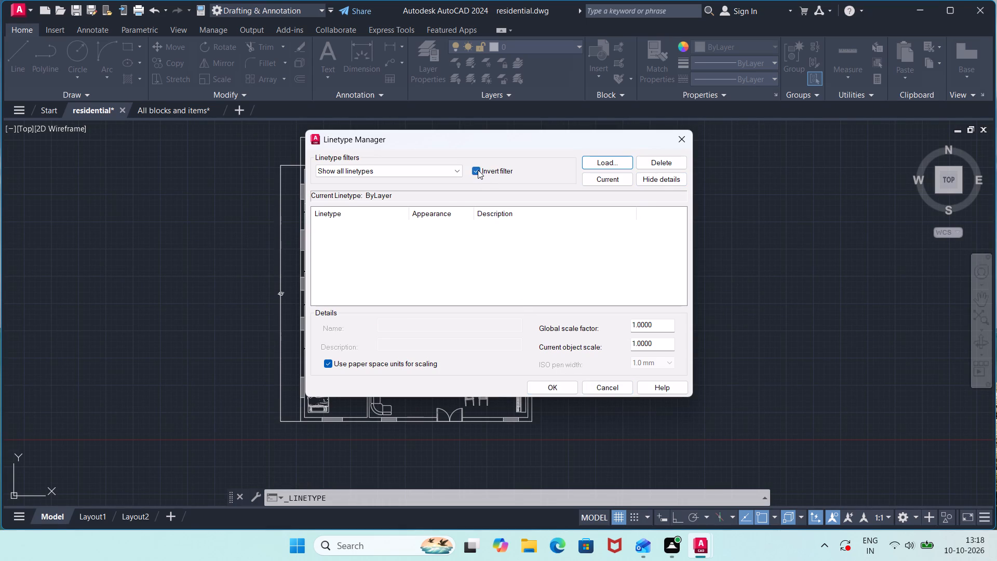
click(476, 170)
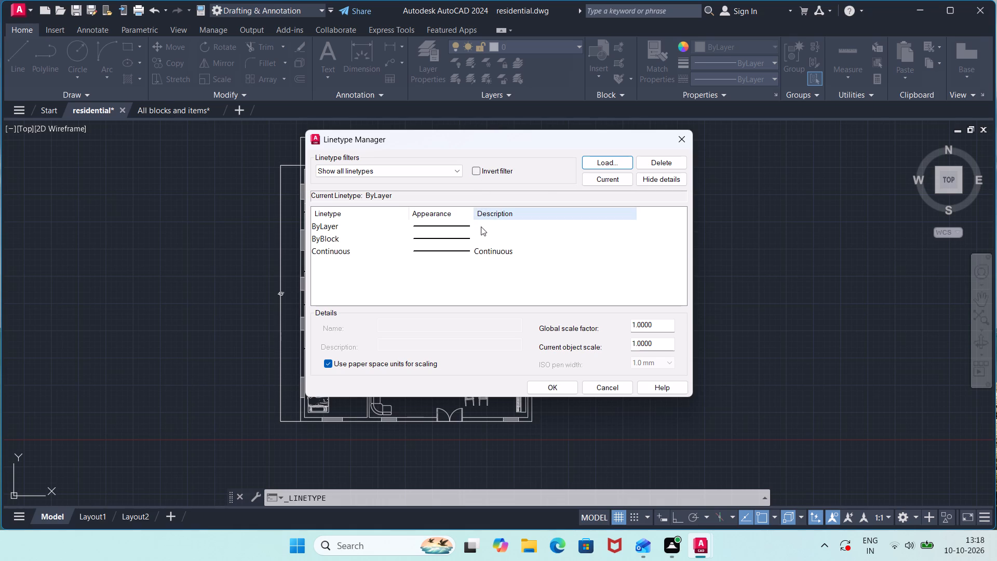
click(690, 132)
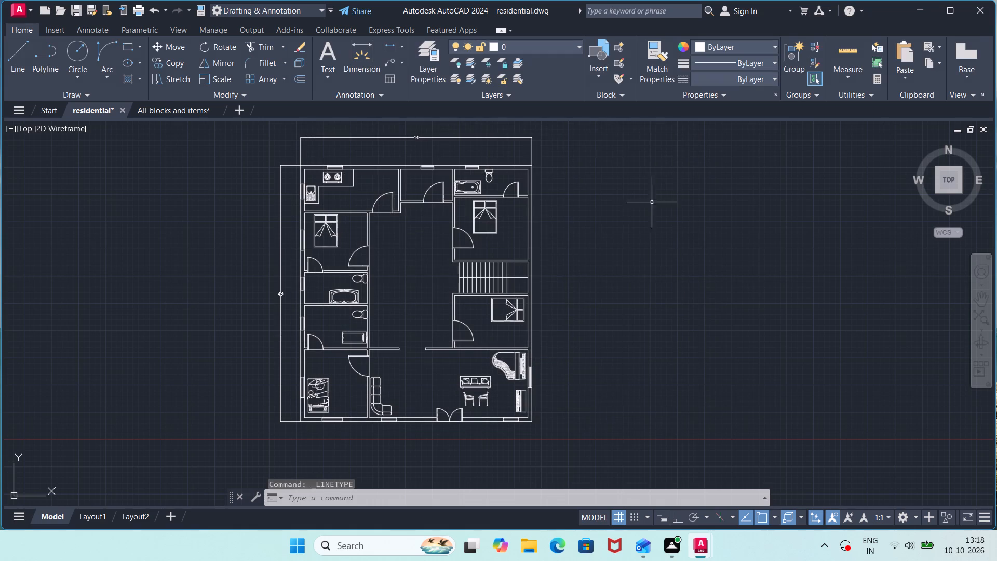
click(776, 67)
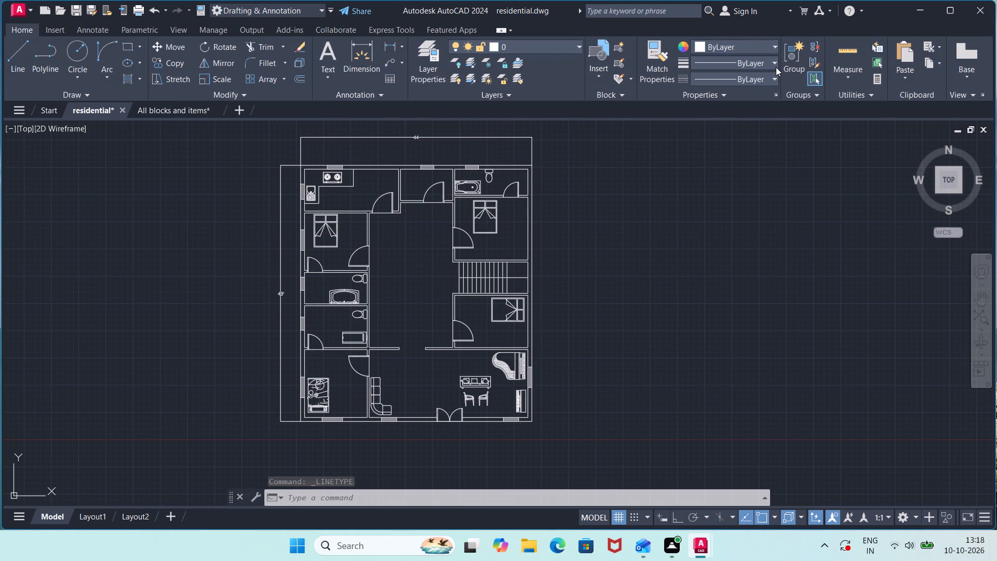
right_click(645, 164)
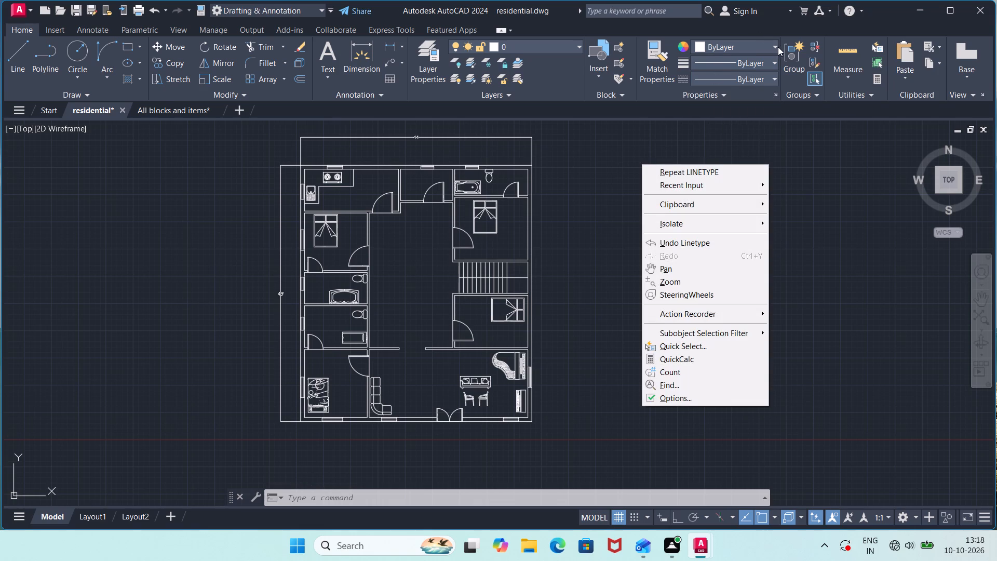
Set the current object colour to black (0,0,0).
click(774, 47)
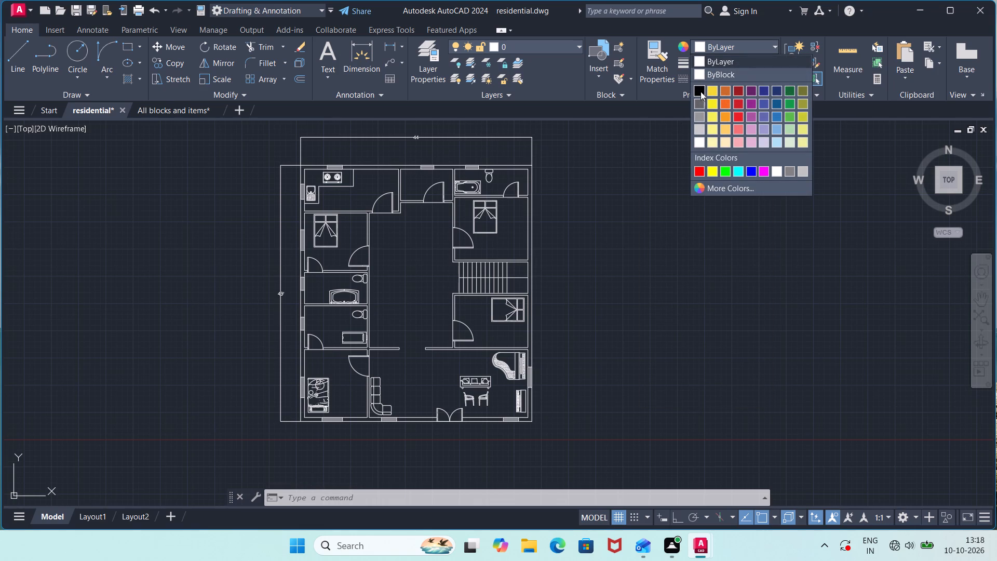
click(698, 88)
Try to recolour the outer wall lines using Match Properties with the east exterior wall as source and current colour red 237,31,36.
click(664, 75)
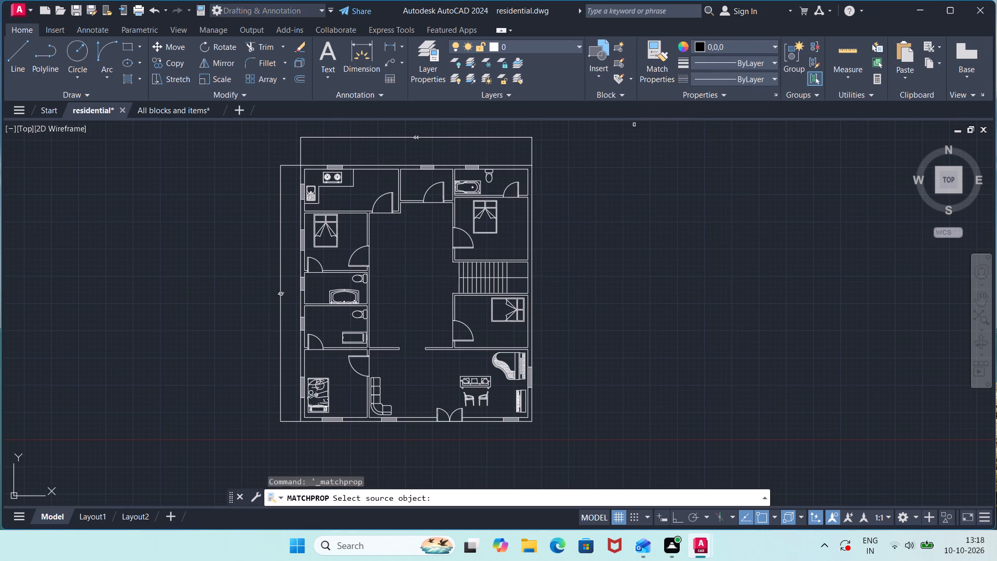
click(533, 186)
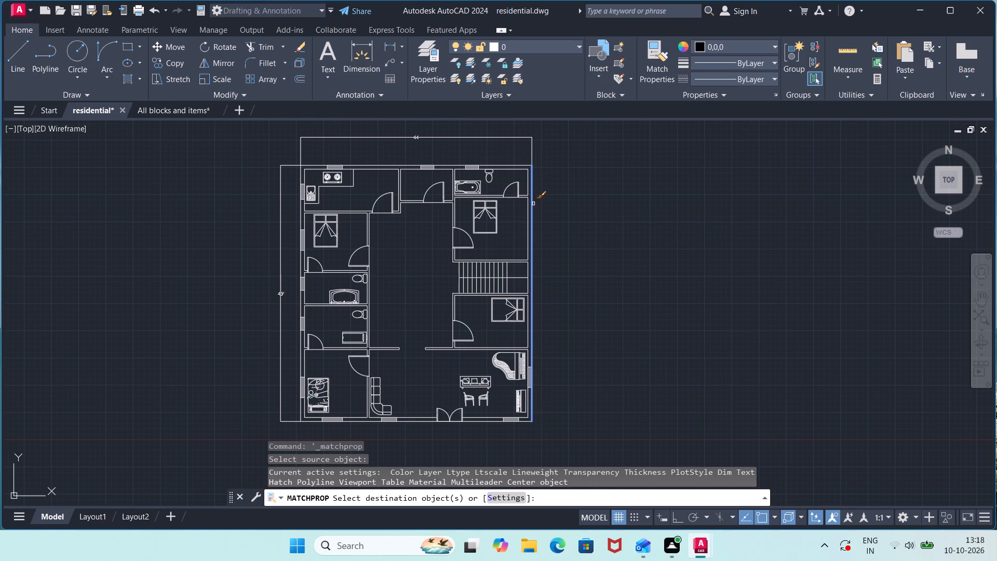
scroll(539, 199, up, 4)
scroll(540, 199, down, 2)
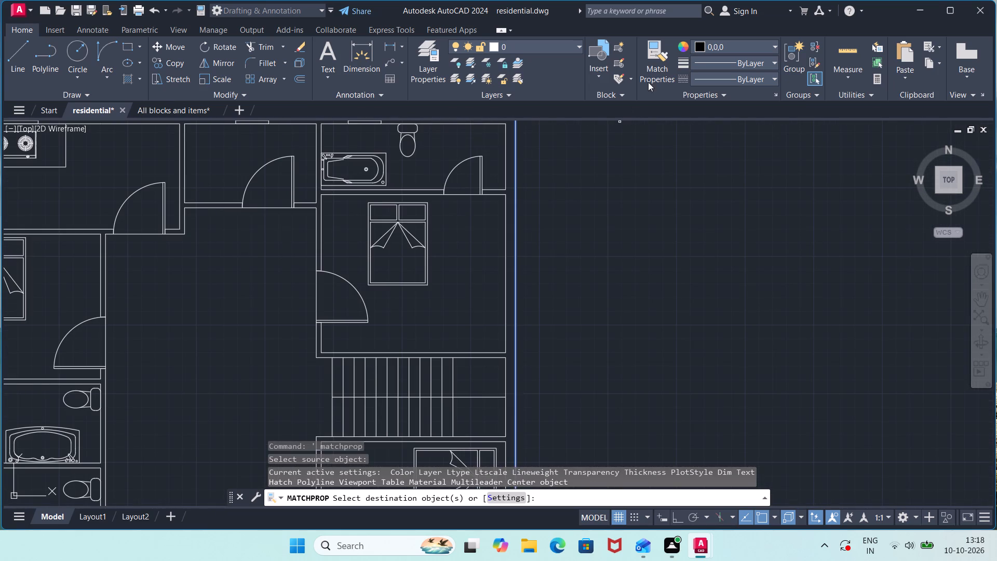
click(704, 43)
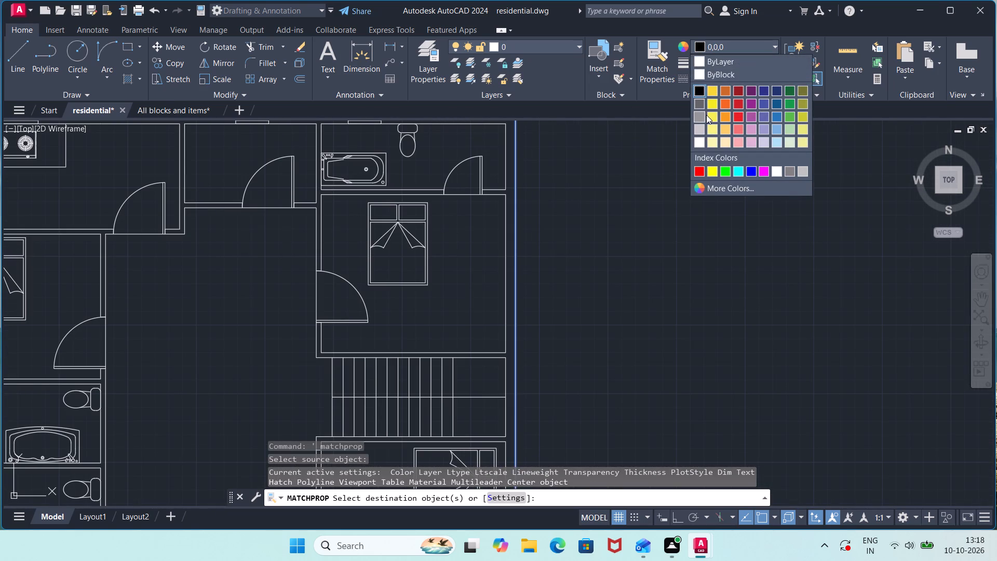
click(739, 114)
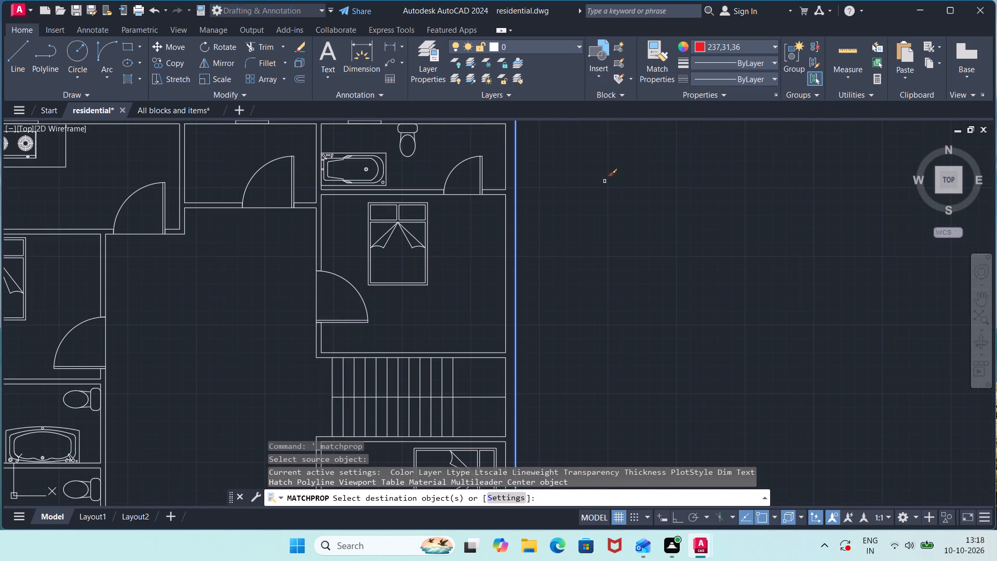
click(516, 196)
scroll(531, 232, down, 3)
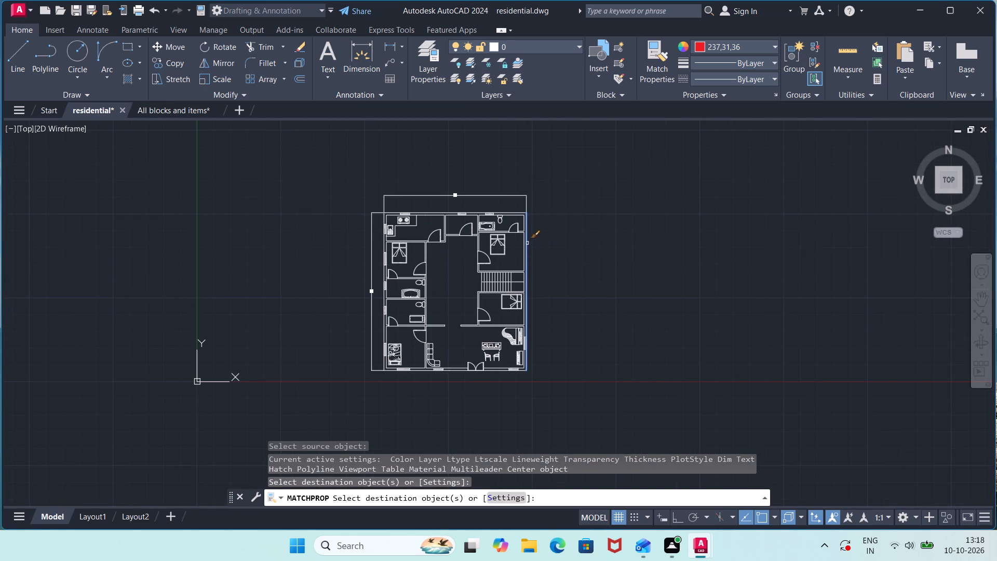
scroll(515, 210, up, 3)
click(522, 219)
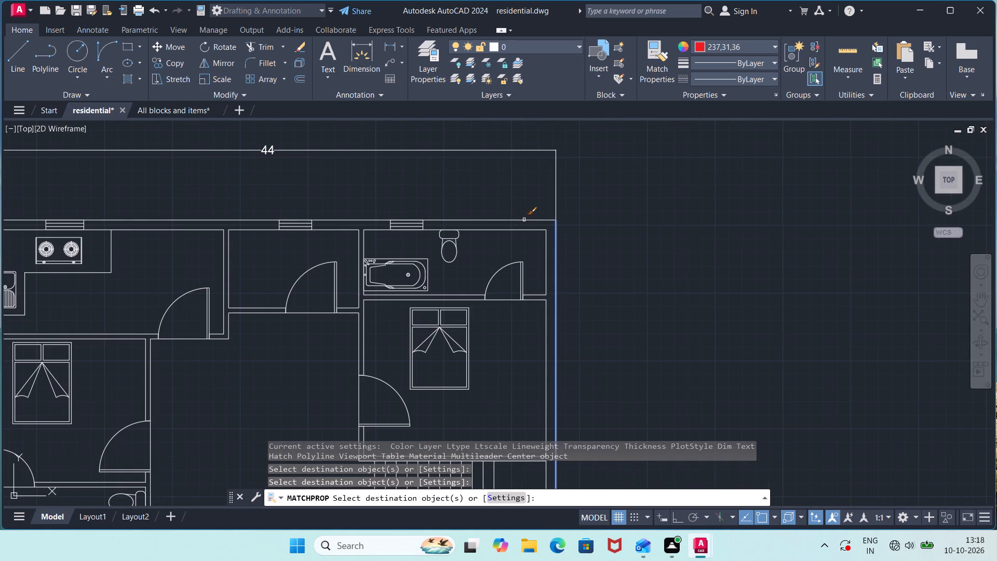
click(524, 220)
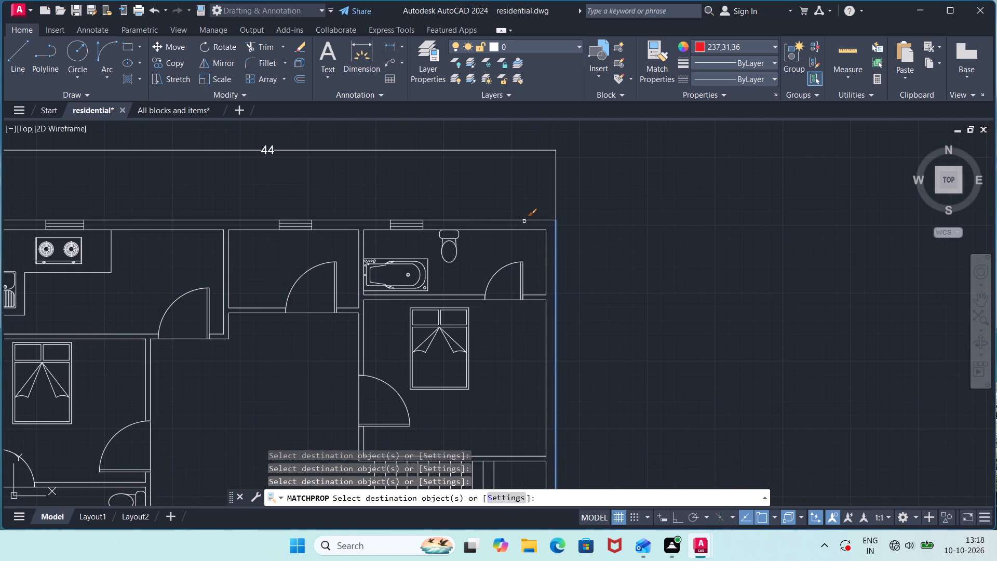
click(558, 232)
Review which properties Match Properties copies in its Property Settings, and leave the command.
click(430, 498)
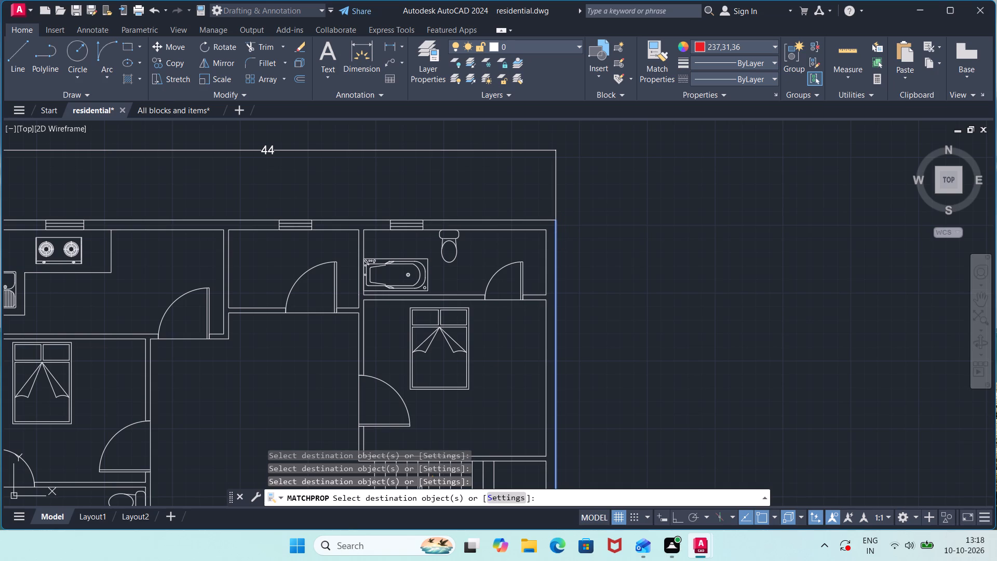
click(455, 496)
key(s)
key(Return)
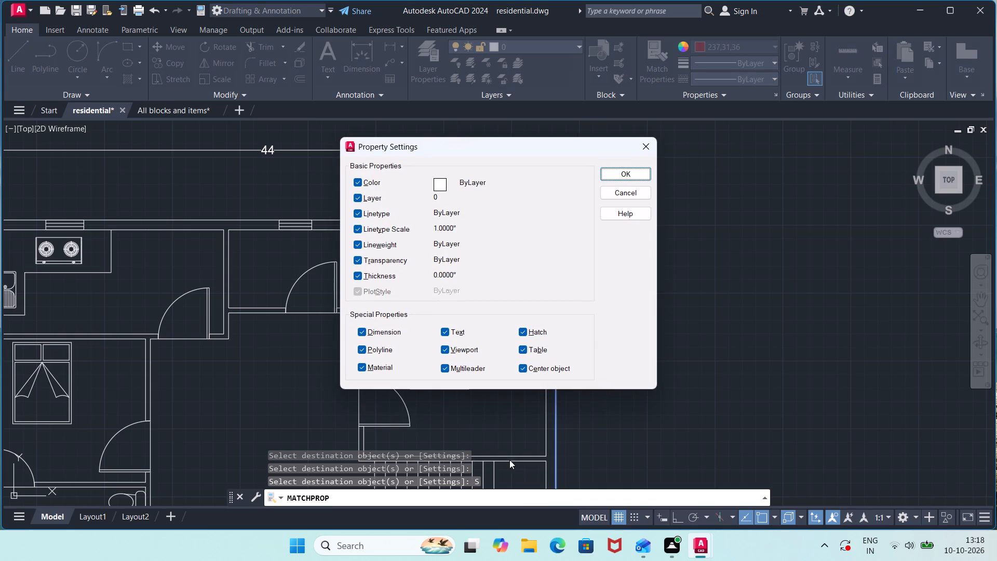
click(640, 154)
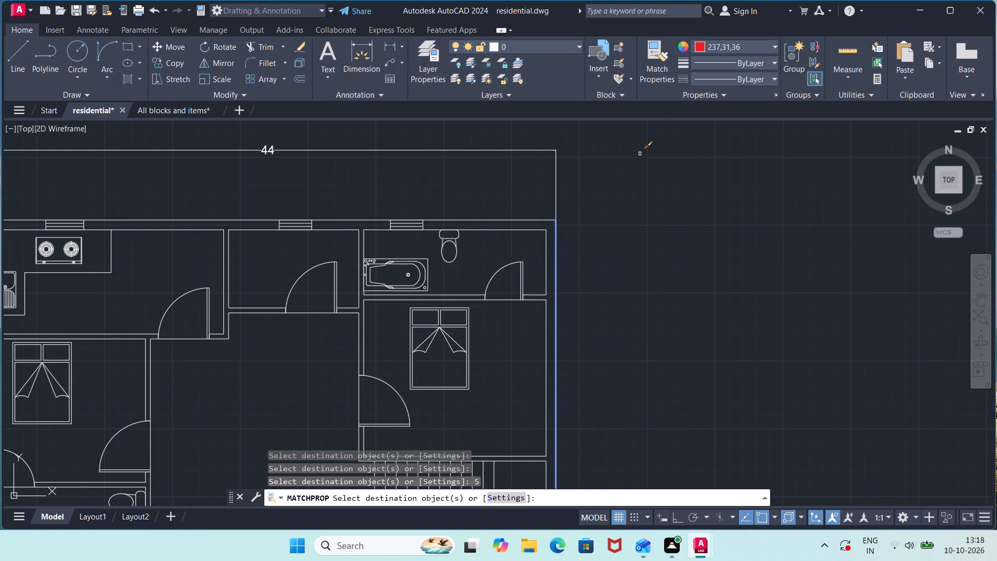
key(Escape)
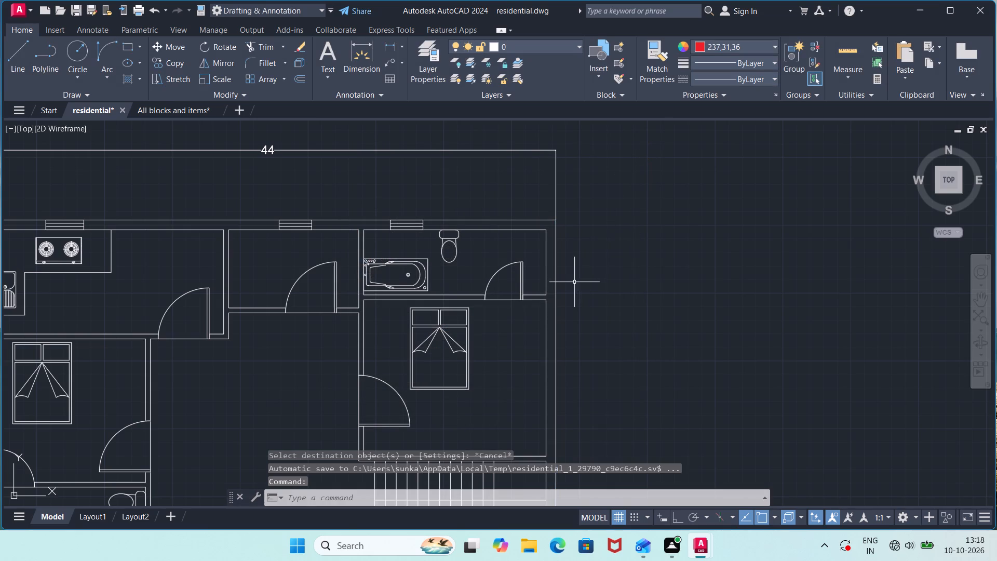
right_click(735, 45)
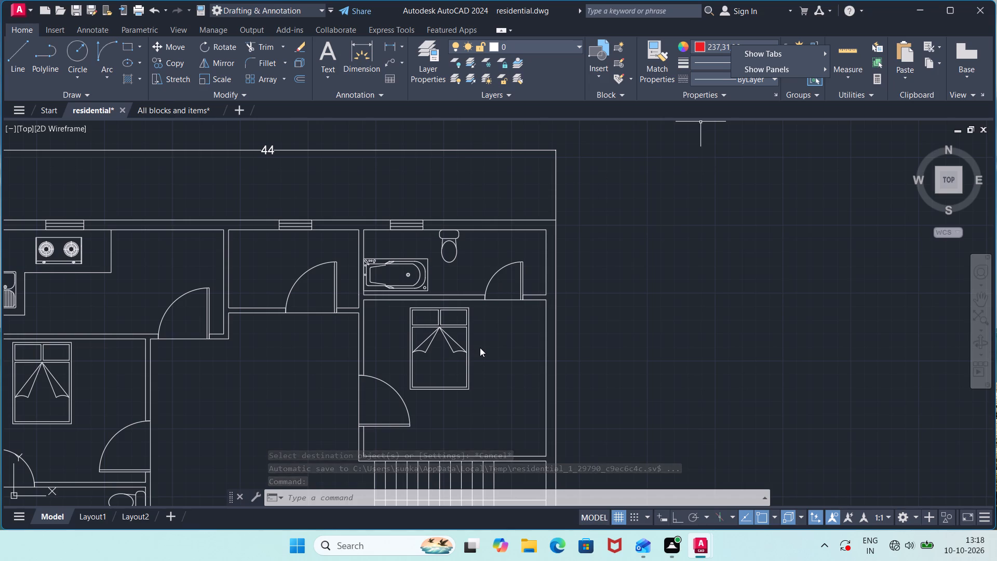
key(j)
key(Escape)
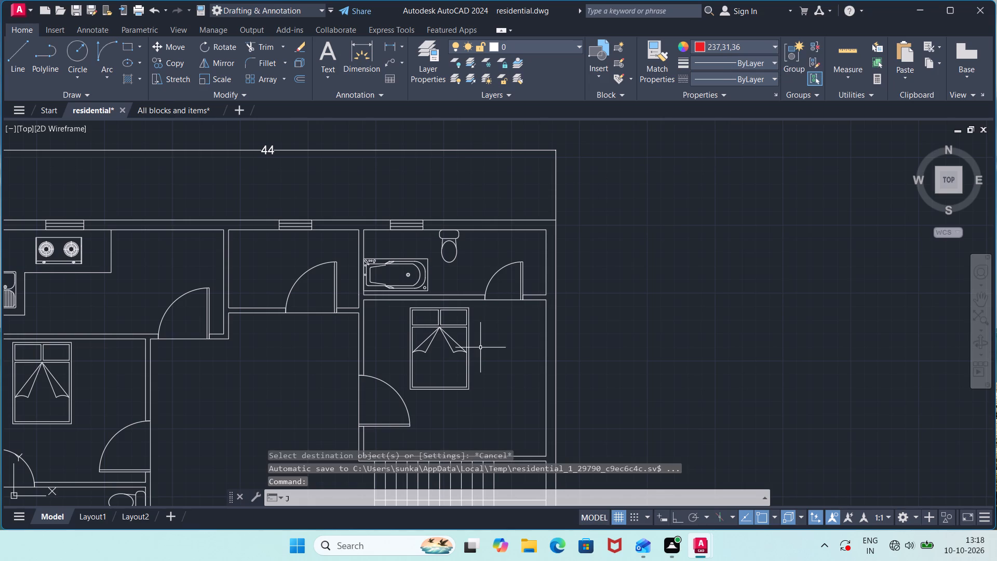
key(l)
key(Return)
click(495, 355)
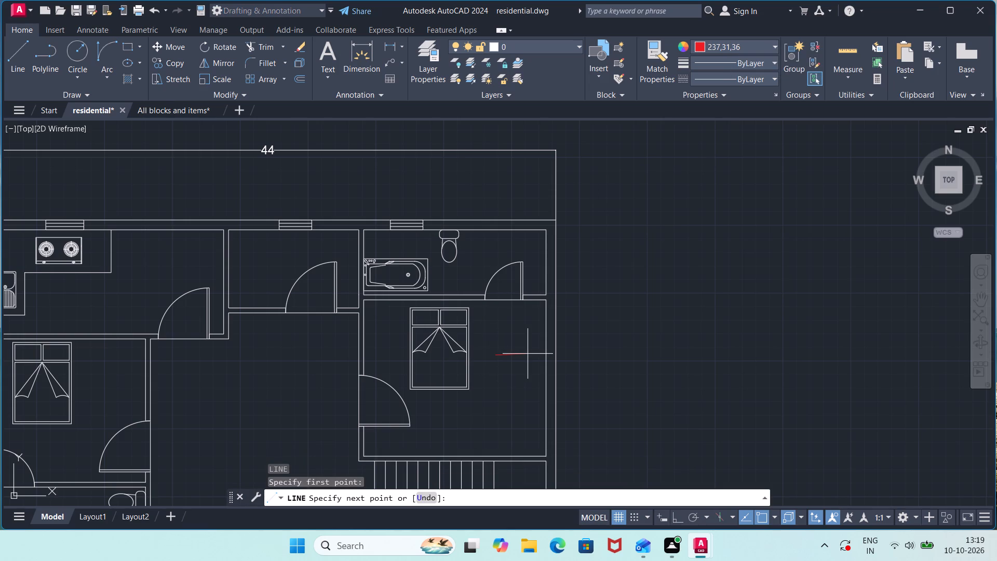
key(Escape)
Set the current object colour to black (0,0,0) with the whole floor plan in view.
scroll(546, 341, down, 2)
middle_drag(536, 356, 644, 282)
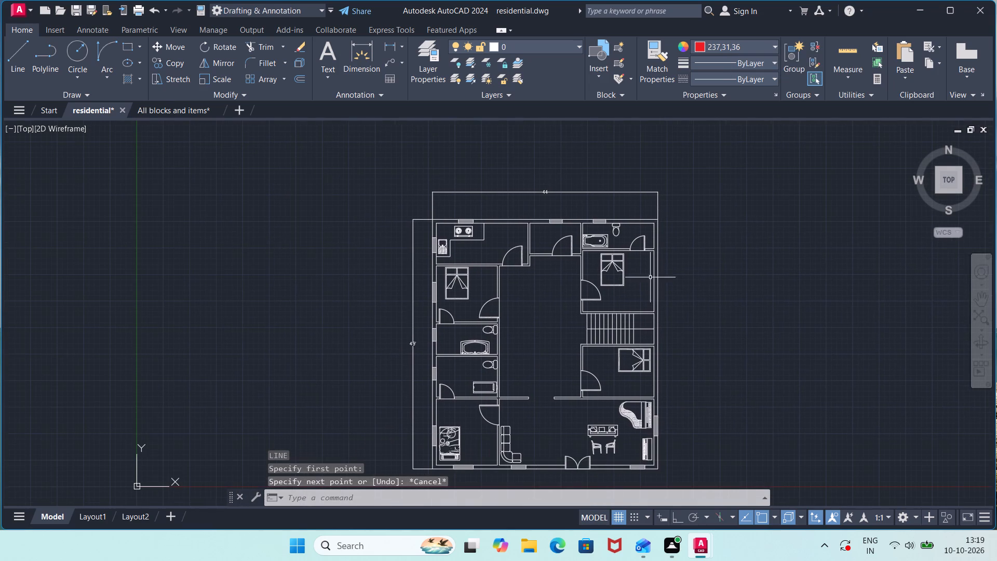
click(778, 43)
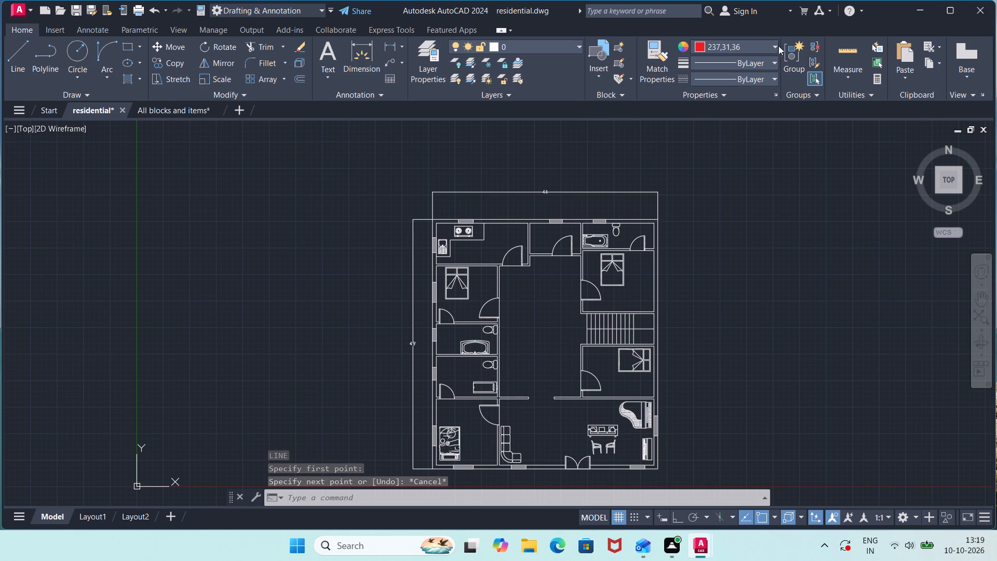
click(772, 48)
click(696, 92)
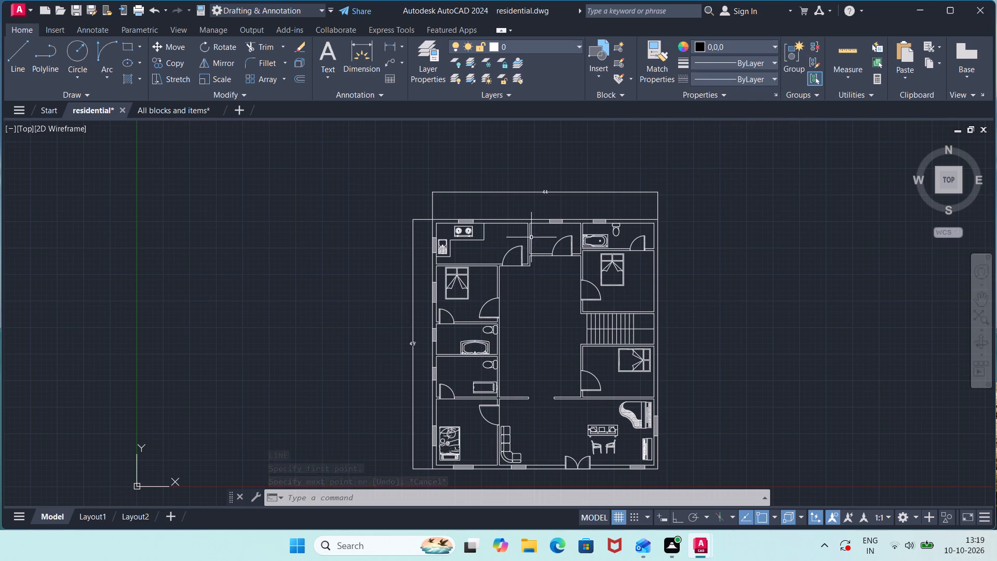
Set the current object colour to white (255,255,255).
click(772, 48)
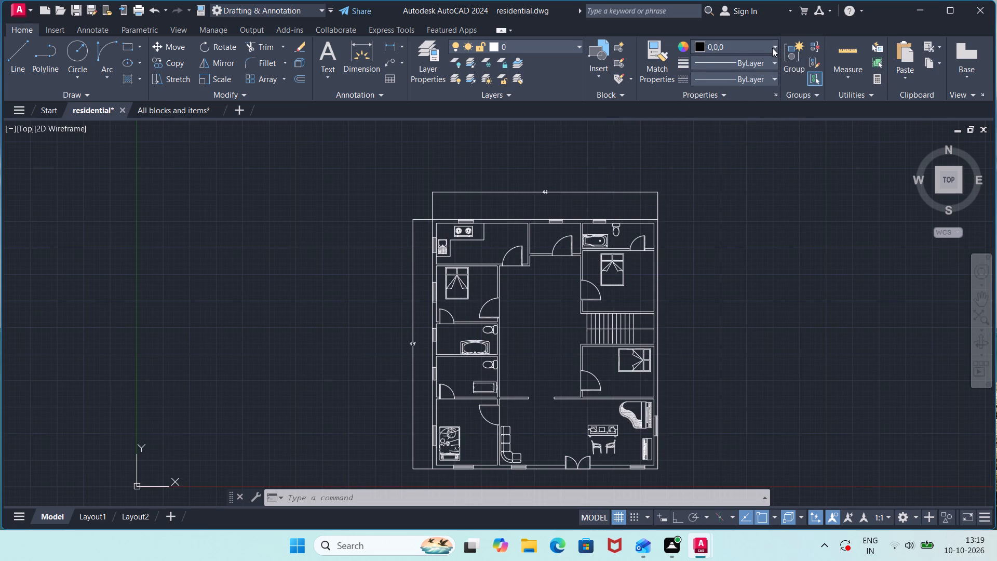
click(696, 142)
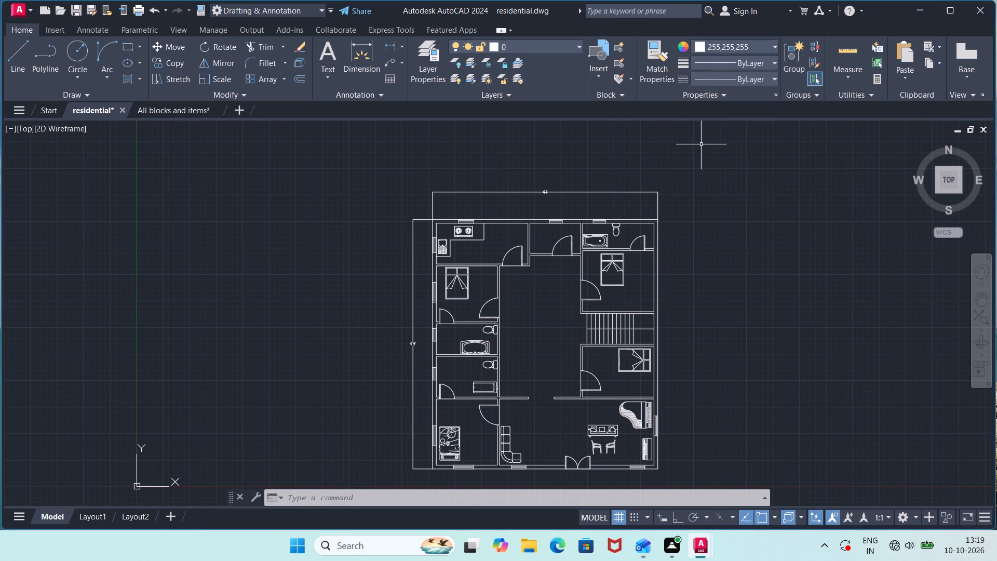
Set the current object colour to ByLayer.
click(778, 47)
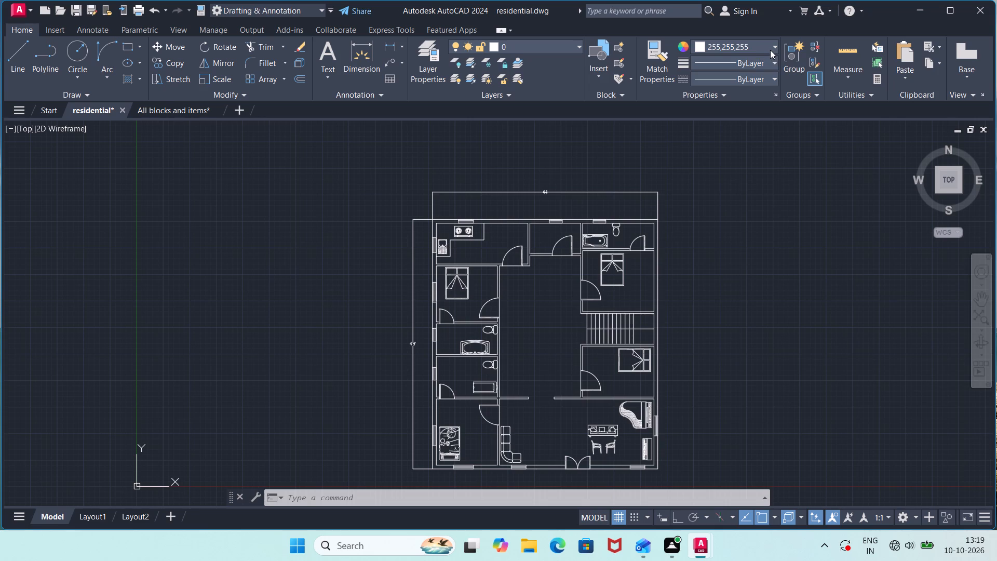
click(770, 49)
click(724, 66)
Label the wall opening between the central hall and the front living space with single-line text "5' ARCH", height 8", rotation 0.
scroll(535, 287, up, 1)
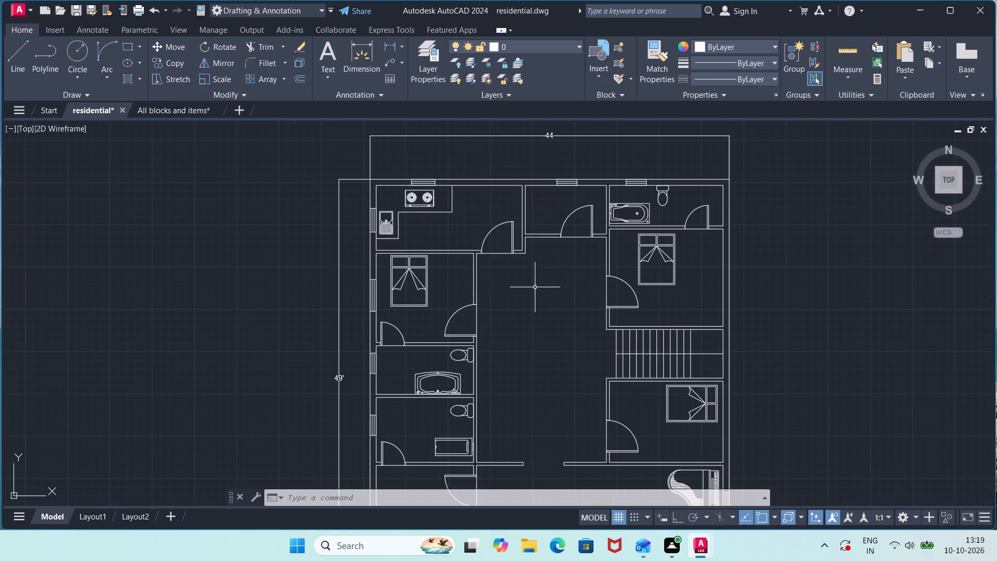
middle_drag(535, 286, 484, 217)
middle_drag(484, 260, 440, 219)
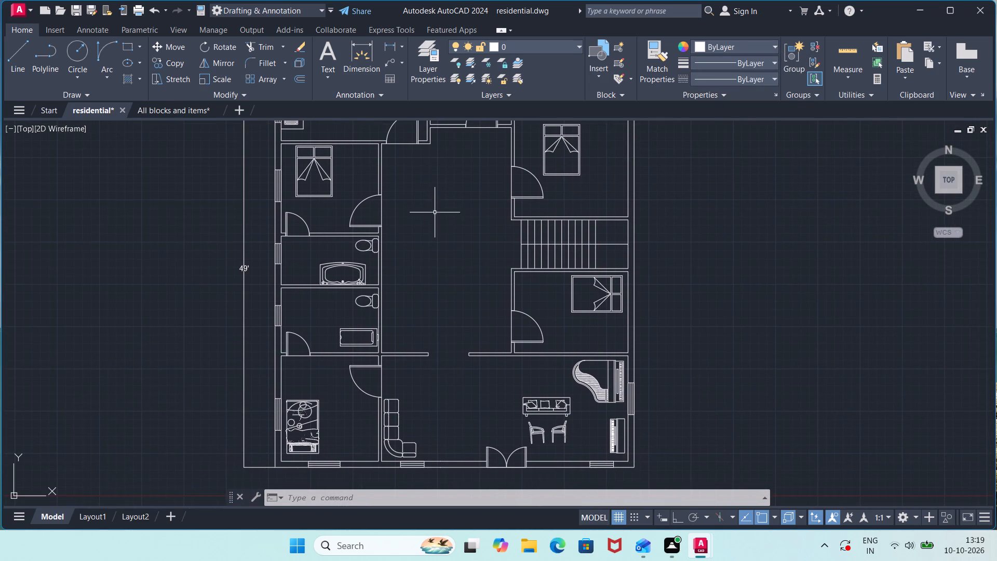
middle_drag(317, 312, 299, 312)
scroll(414, 306, up, 1)
middle_drag(422, 400, 439, 342)
scroll(423, 400, up, 1)
click(326, 71)
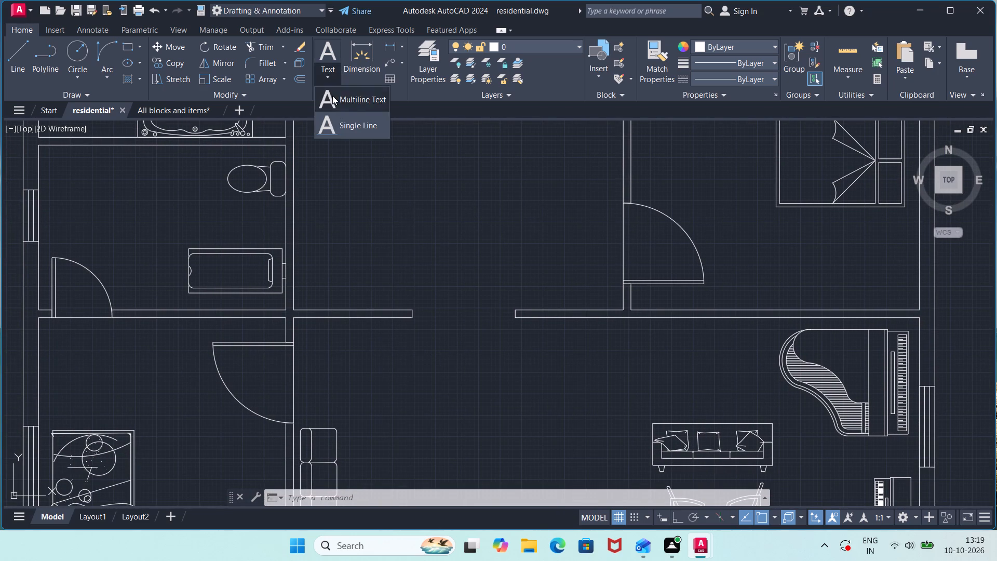
click(366, 127)
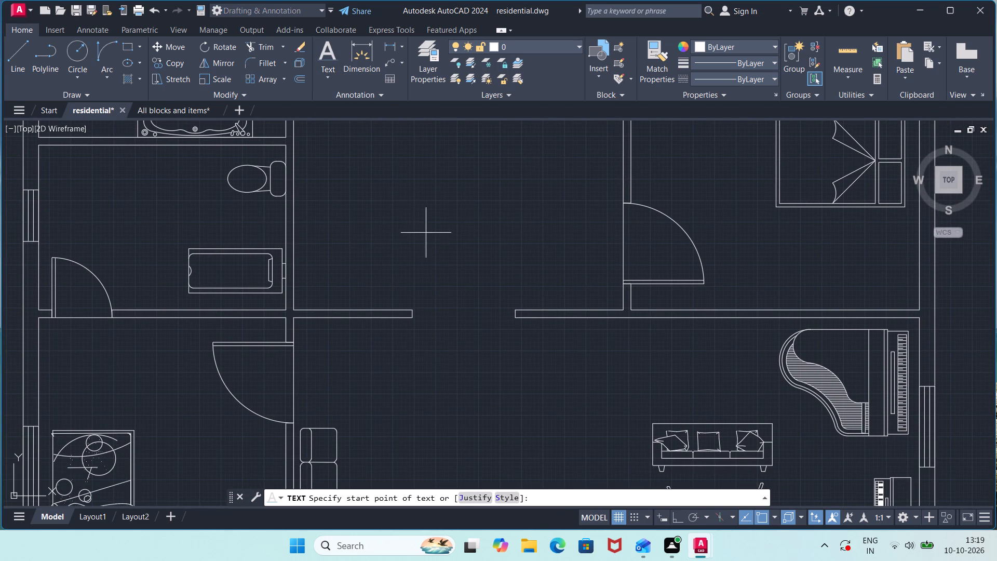
click(440, 303)
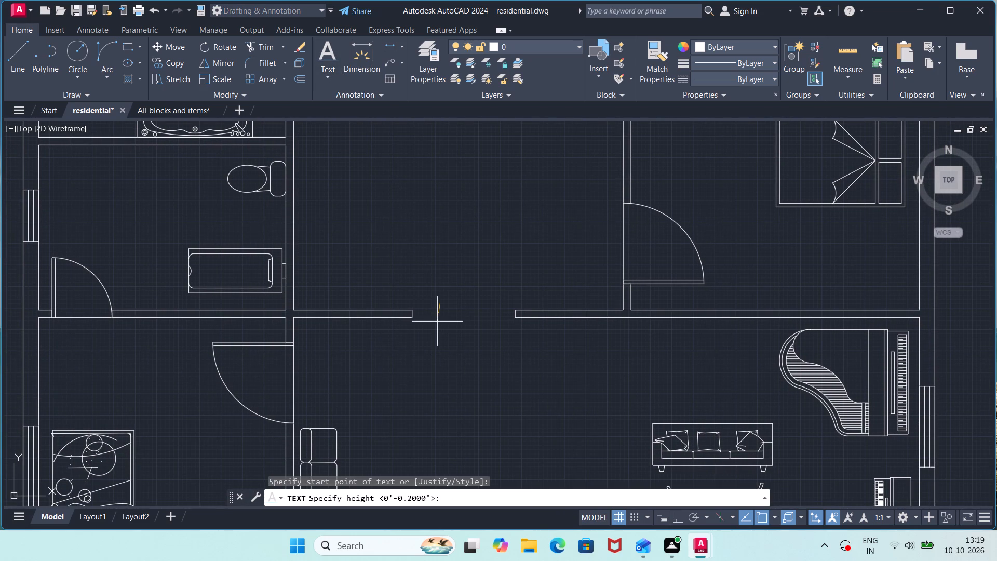
text(8")
key(Return)
key(0)
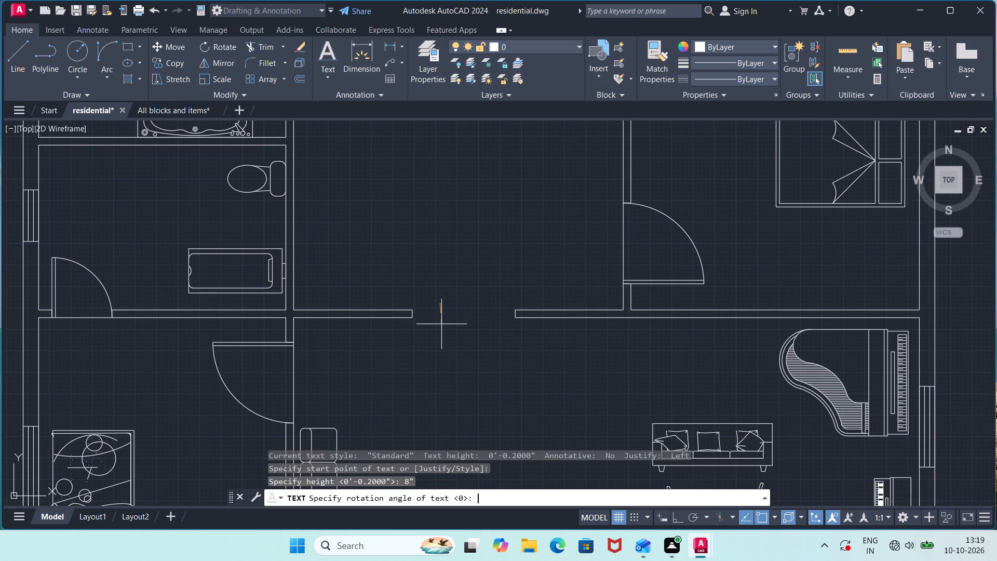
key(Return)
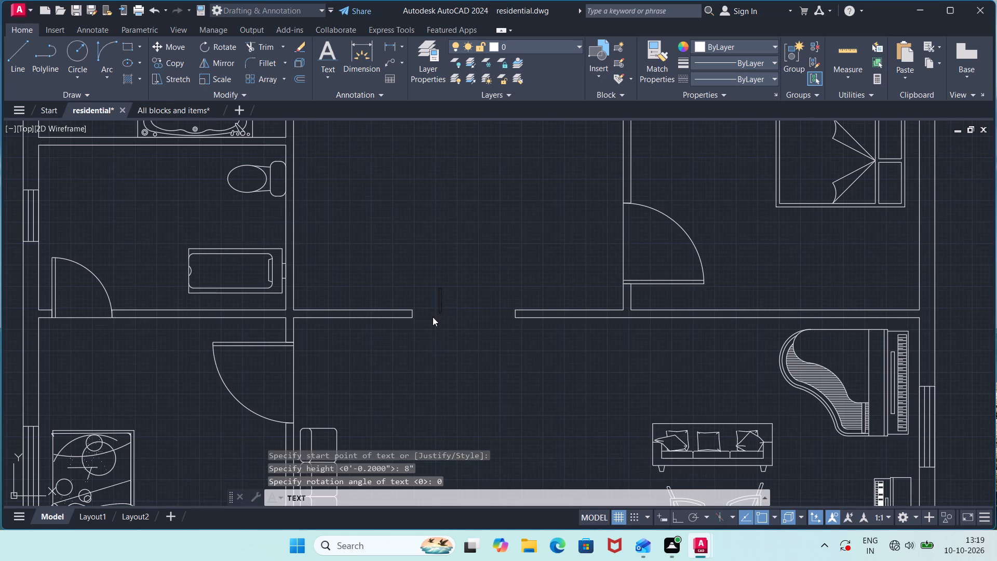
click(433, 317)
text(5')
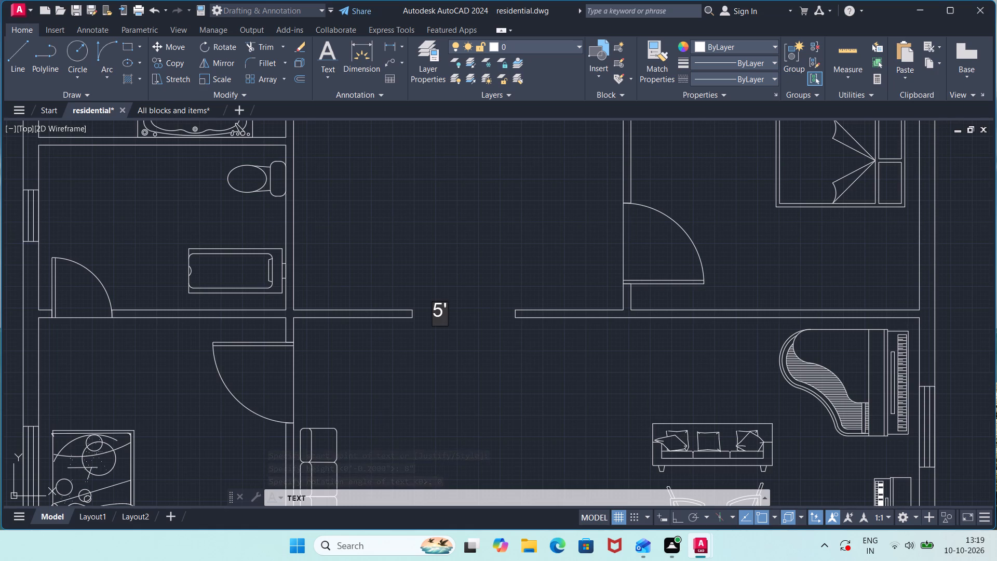
key(space)
text(ARCJ)
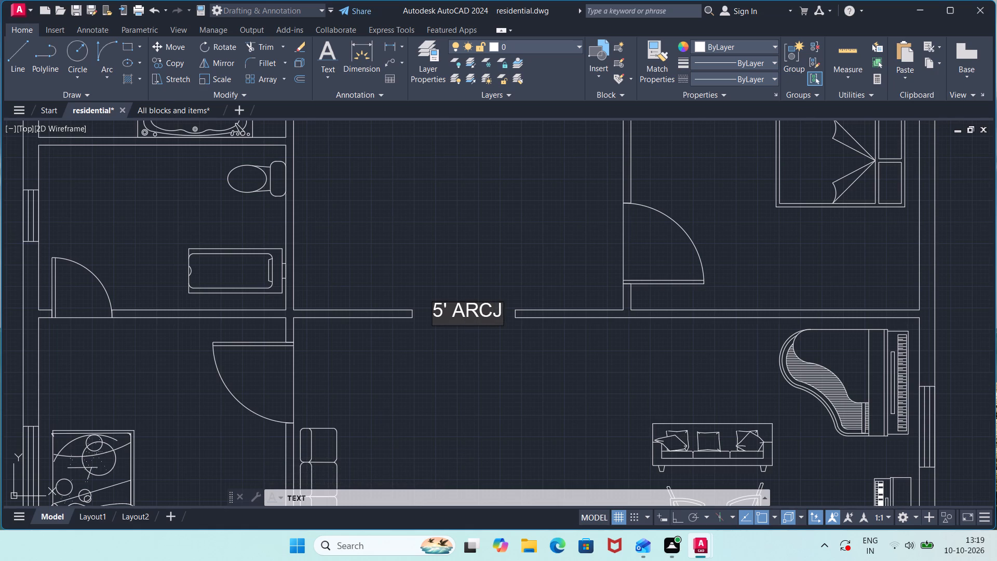
key(BackSpace)
key(h)
key(Return)
key(Return)
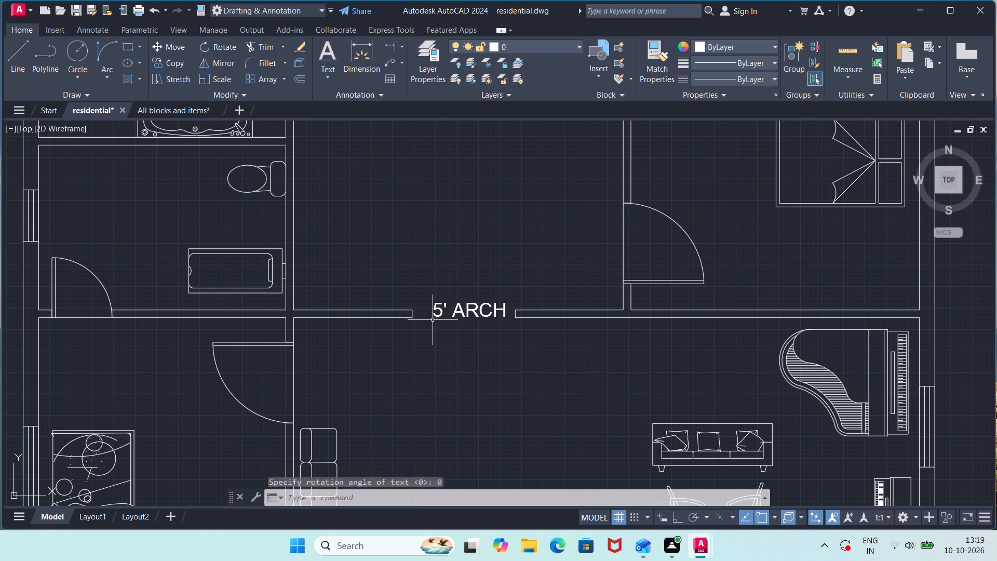
Add single-line text "DRAWING ROOM", height 8", rotation 0, between the L-shaped sofa and the three-seat sofa.
scroll(722, 304, up, 2)
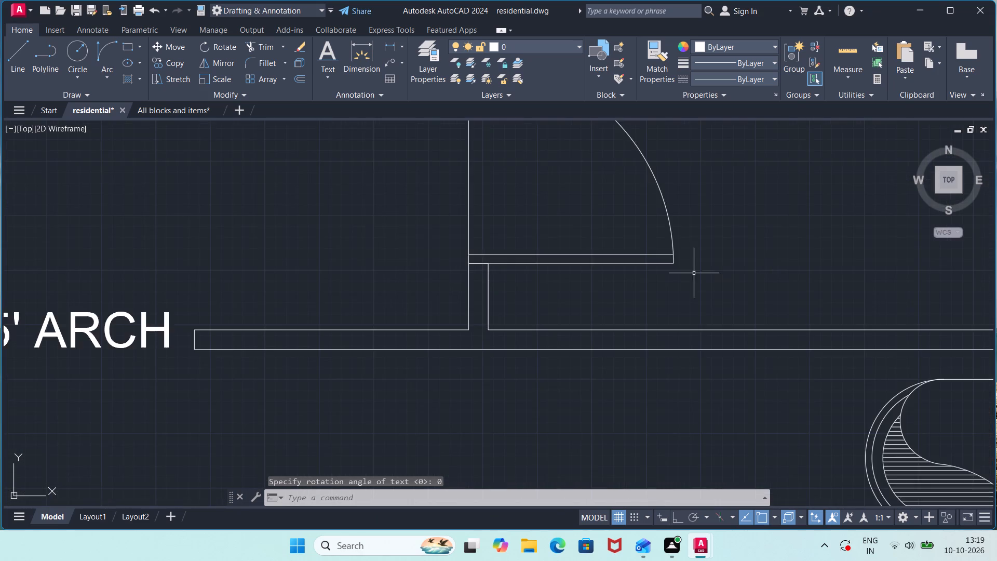
scroll(708, 268, down, 2)
middle_drag(739, 262, 576, 214)
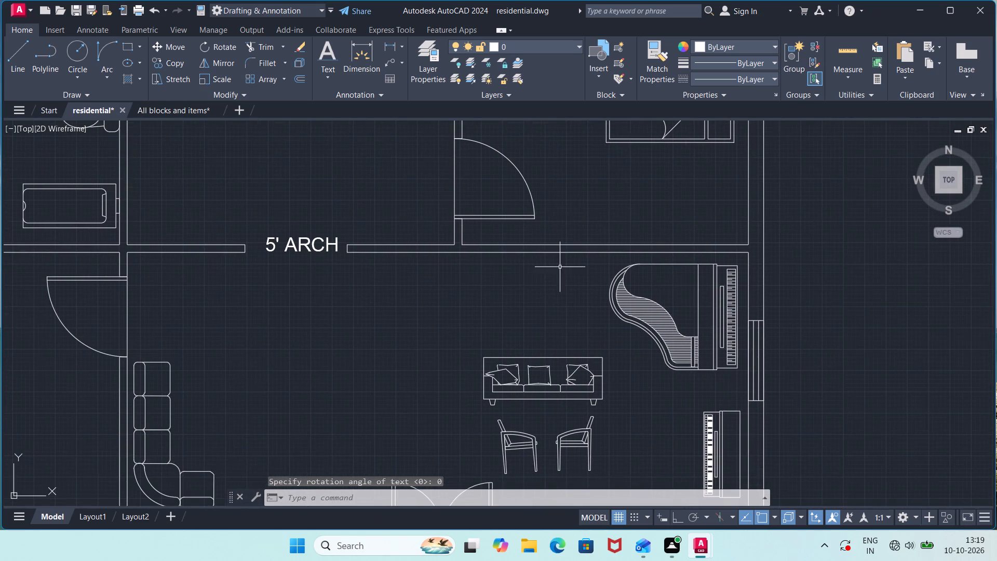
middle_drag(535, 303, 635, 162)
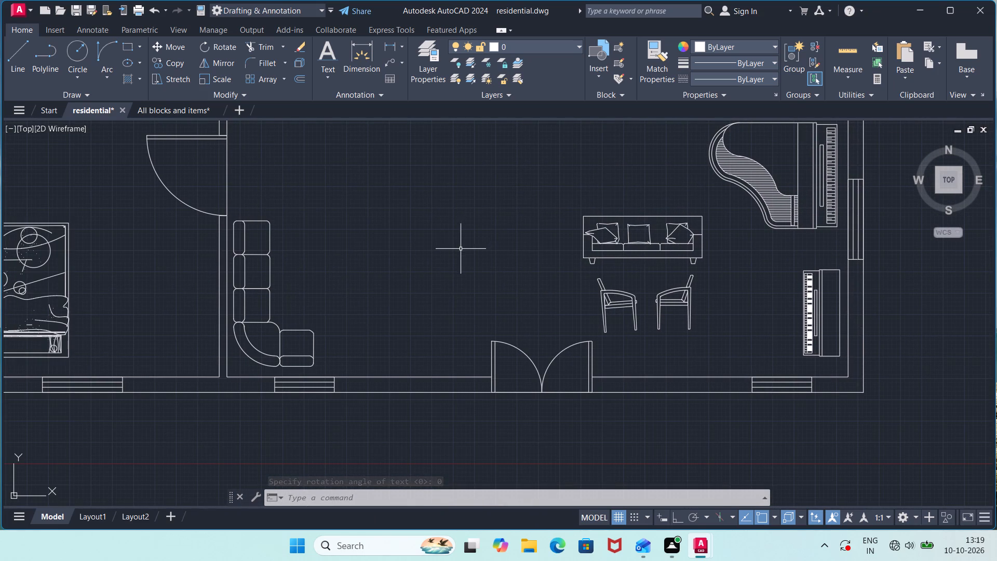
click(331, 76)
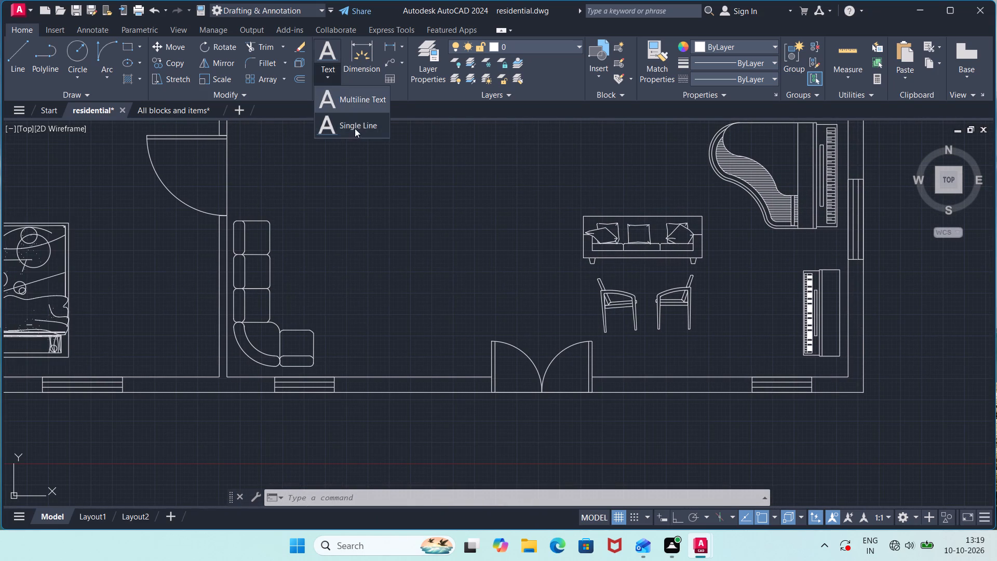
click(355, 128)
click(382, 231)
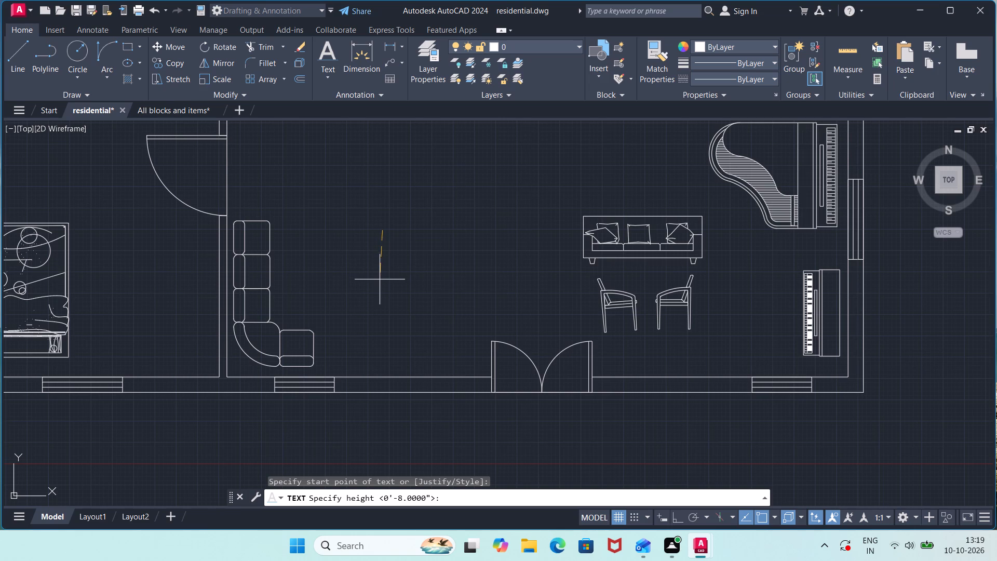
text(8")
key(Return)
key(0)
key(Return)
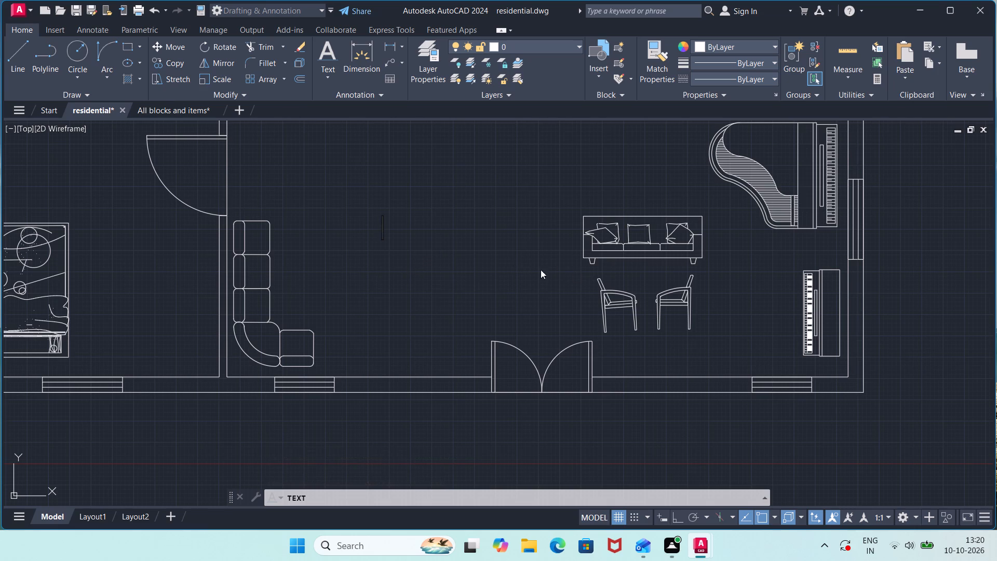
text(DRAWING)
key(space)
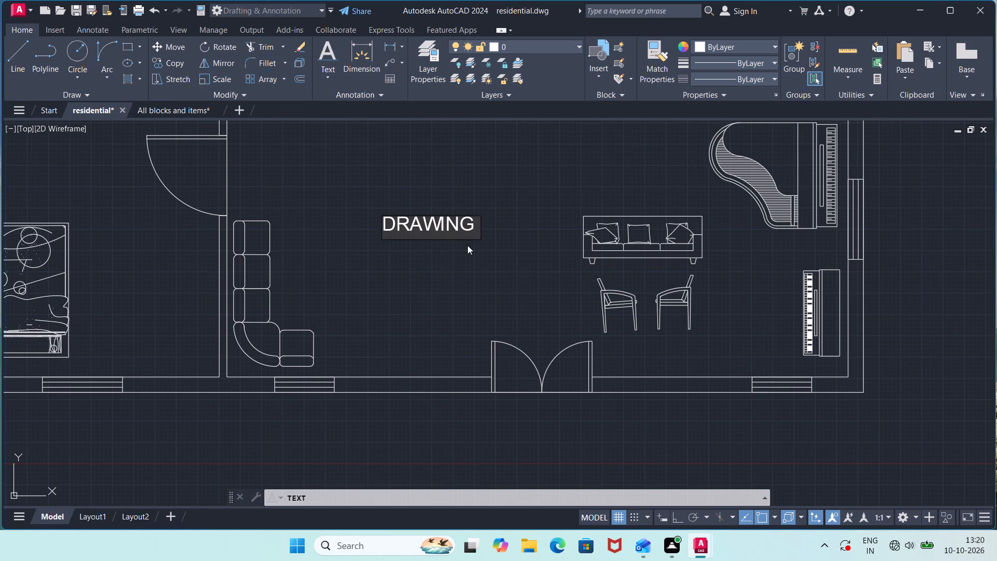
text(ROOM)
key(Return)
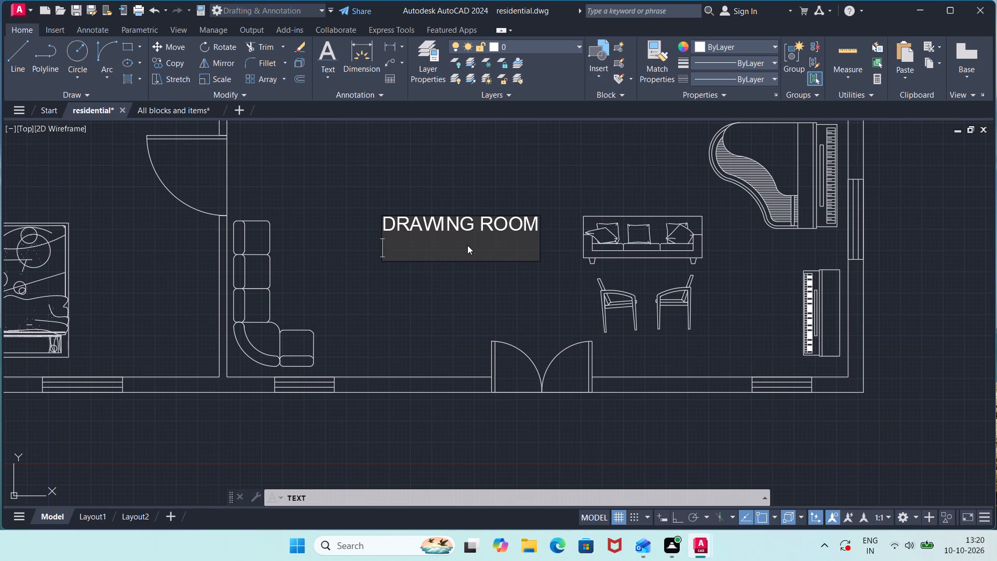
key(Return)
key(Return)
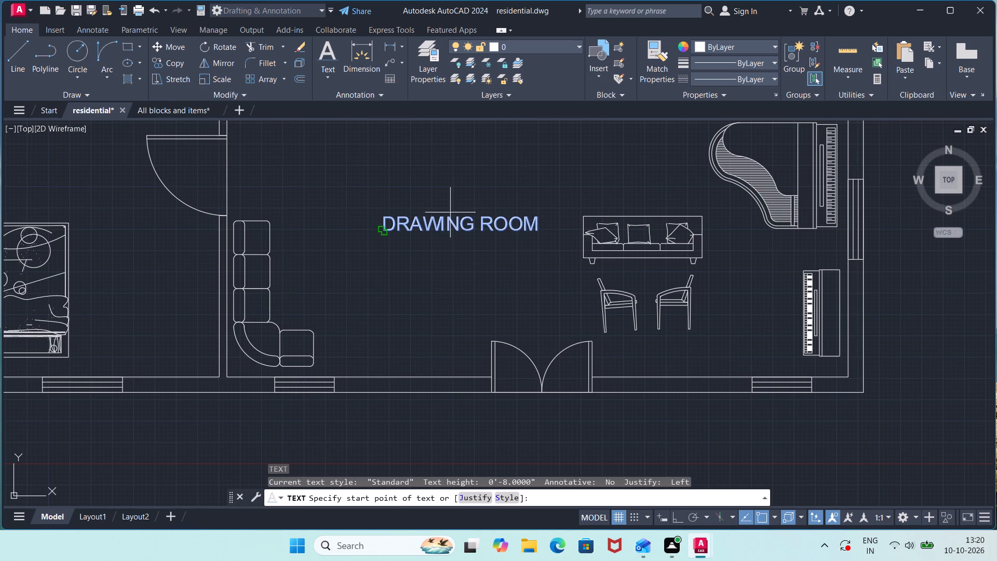
key(Escape)
Check the drawing room's width between its west and east inner wall faces with a linear dimension, without placing it.
click(387, 43)
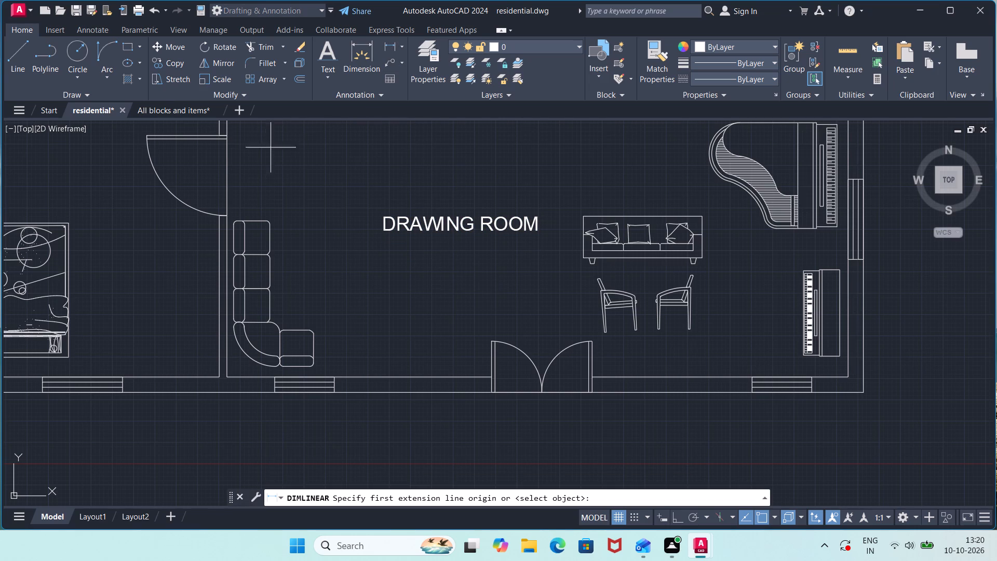
click(226, 247)
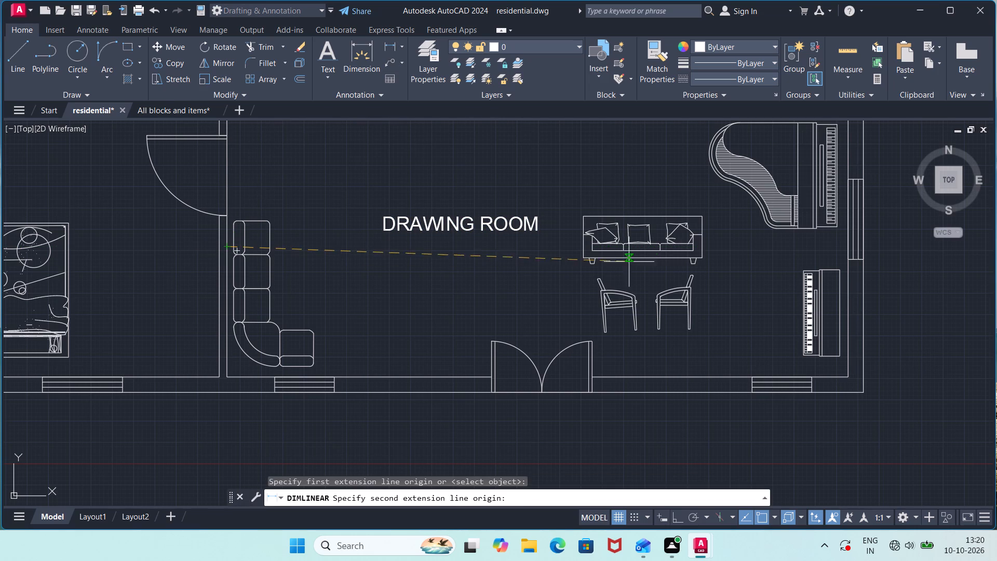
click(848, 242)
key(Escape)
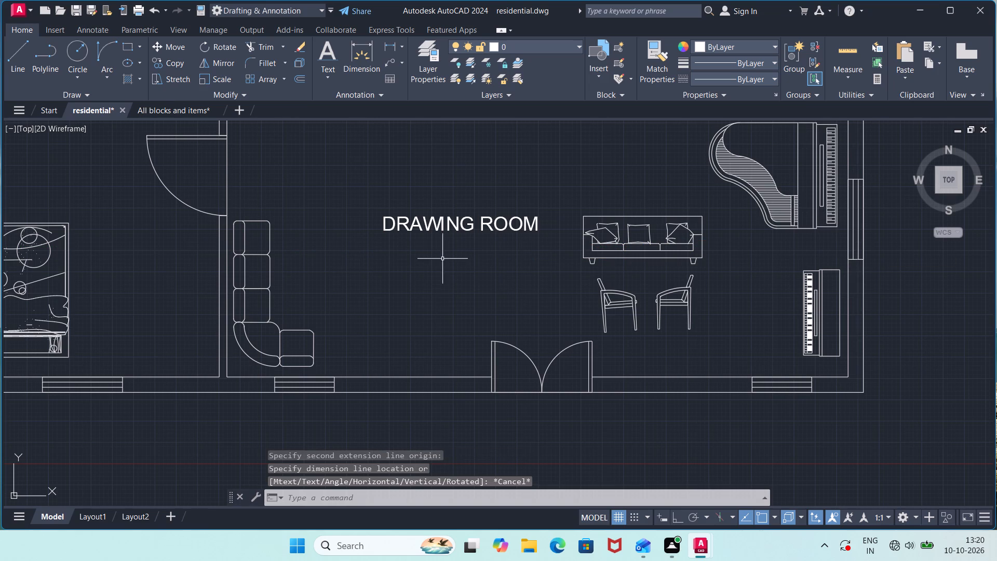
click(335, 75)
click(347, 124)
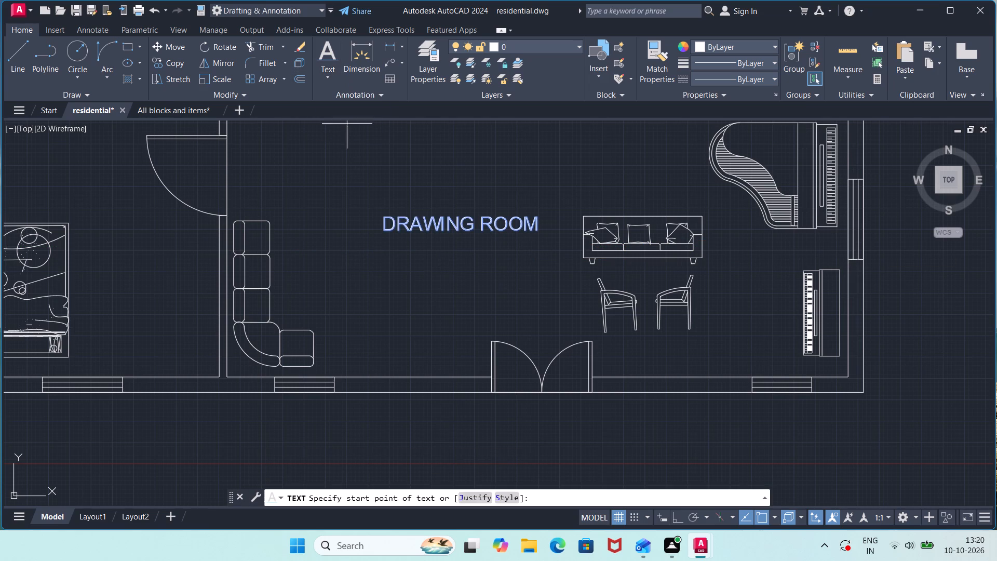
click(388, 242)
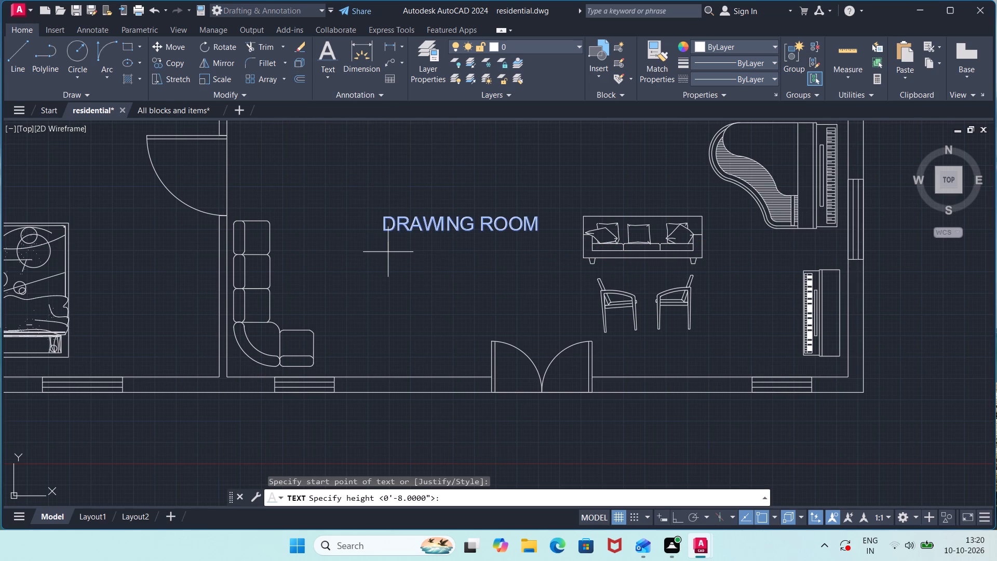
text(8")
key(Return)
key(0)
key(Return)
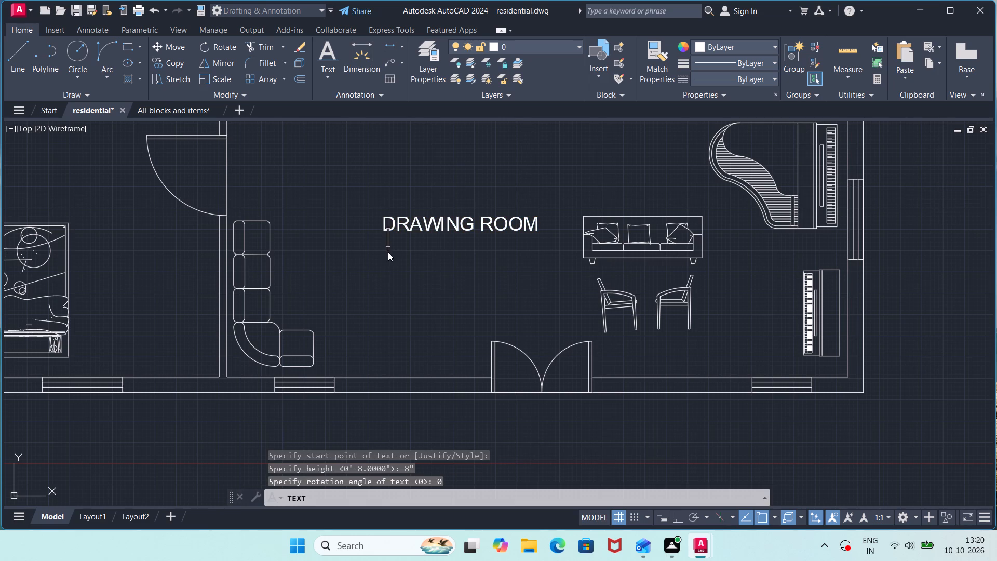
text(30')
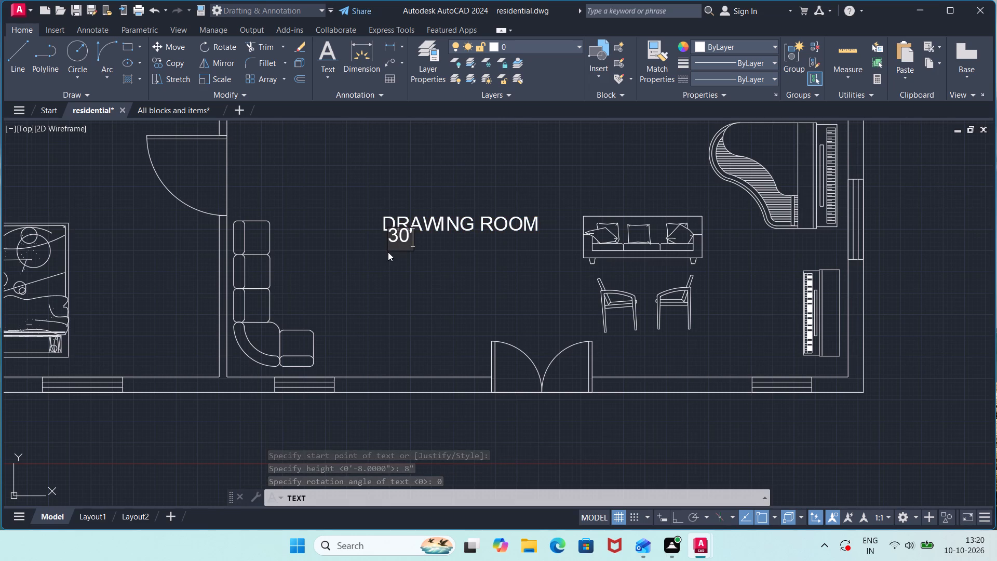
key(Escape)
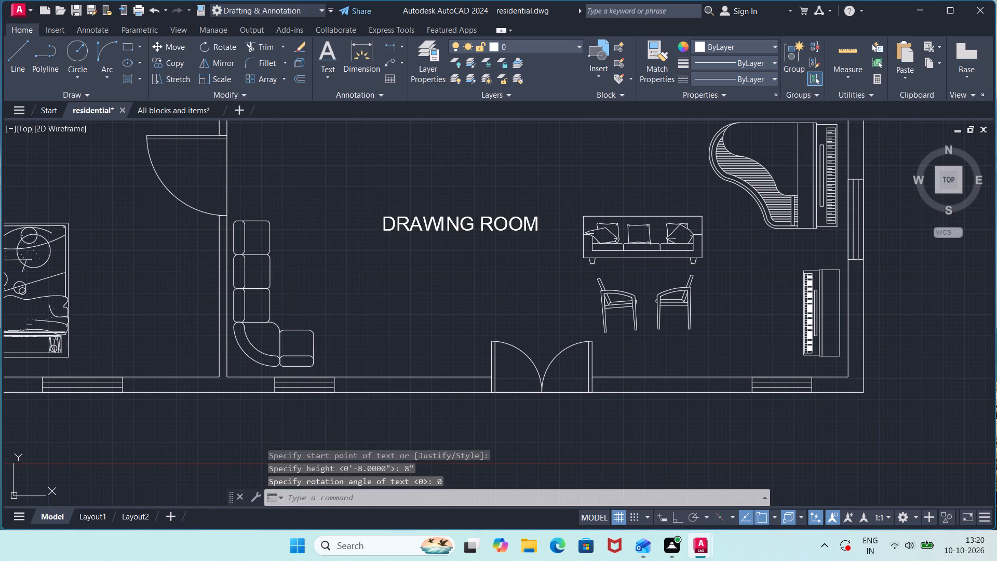
Add single-line text "30'X13'" directly below the DRAWING ROOM label, height 8", rotation 0.
key(space)
click(388, 252)
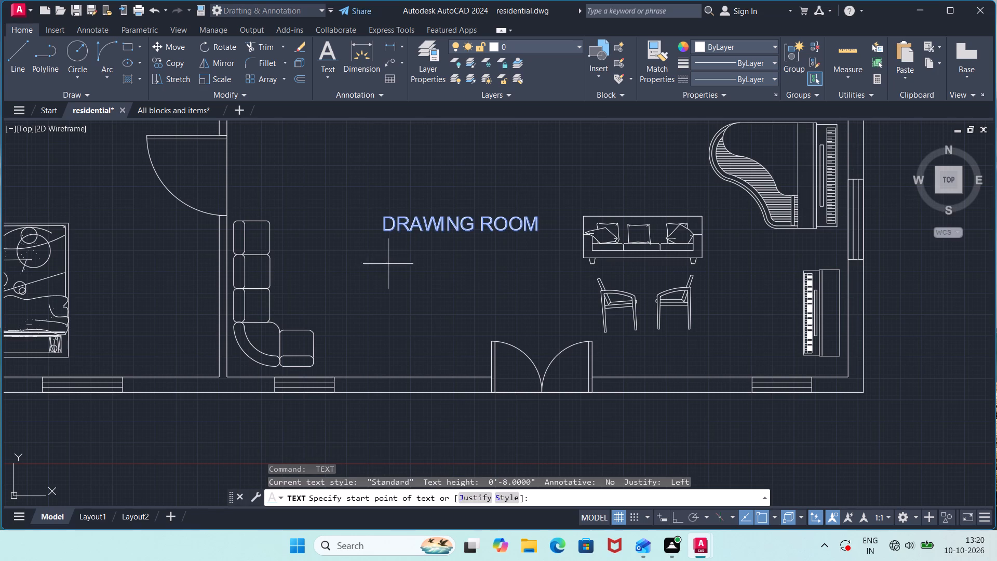
click(391, 252)
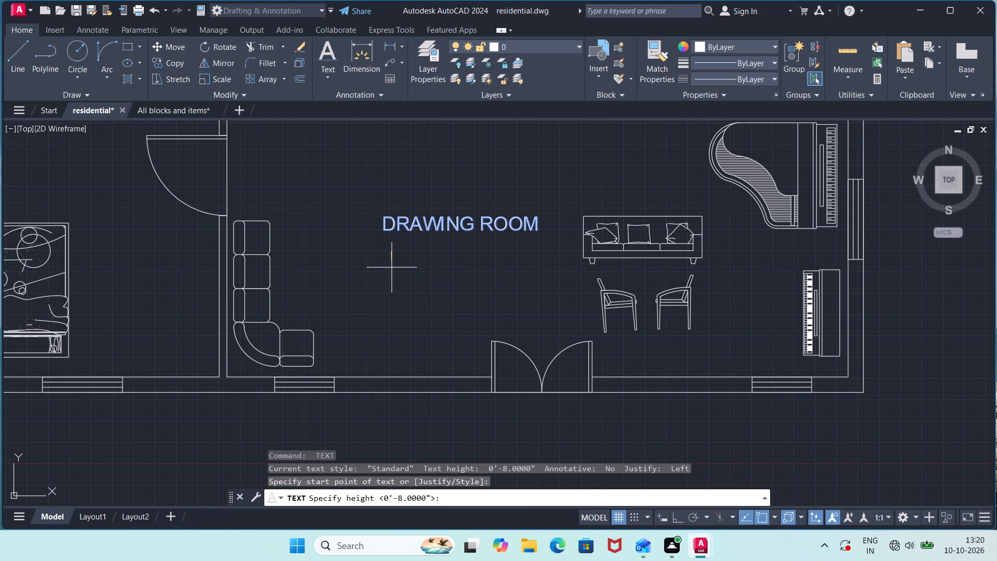
key(8)
key(shift+quotedbl)
key(Return)
key(0)
key(Return)
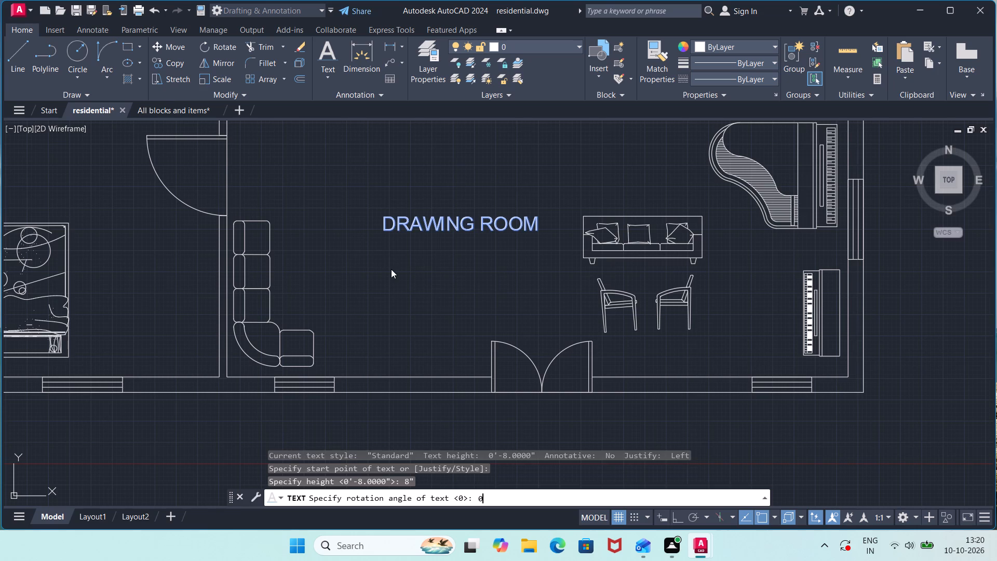
text(30')
key(x)
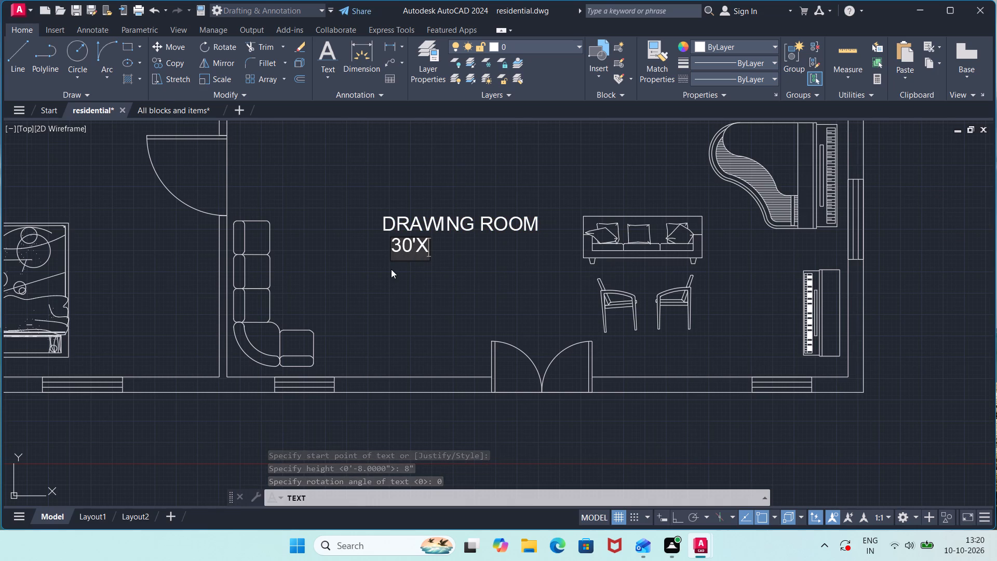
text(13')
key(Return)
key(Return)
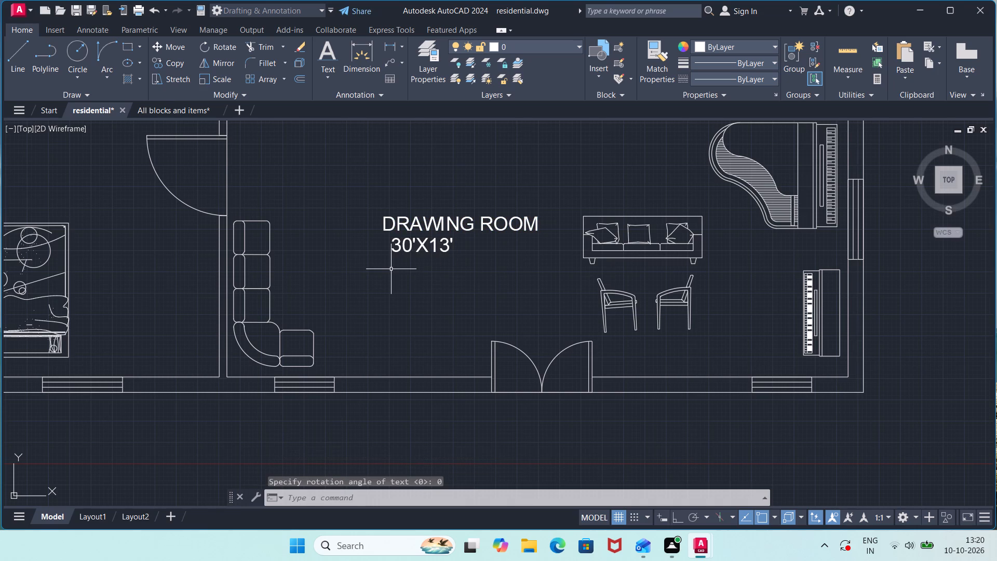
Label the single-bed room above the bed with single-line text "GUEST", "ROOM" and "12'X8'" on three lines, height 8", rotation 0.
scroll(453, 307, down, 1)
scroll(482, 279, up, 1)
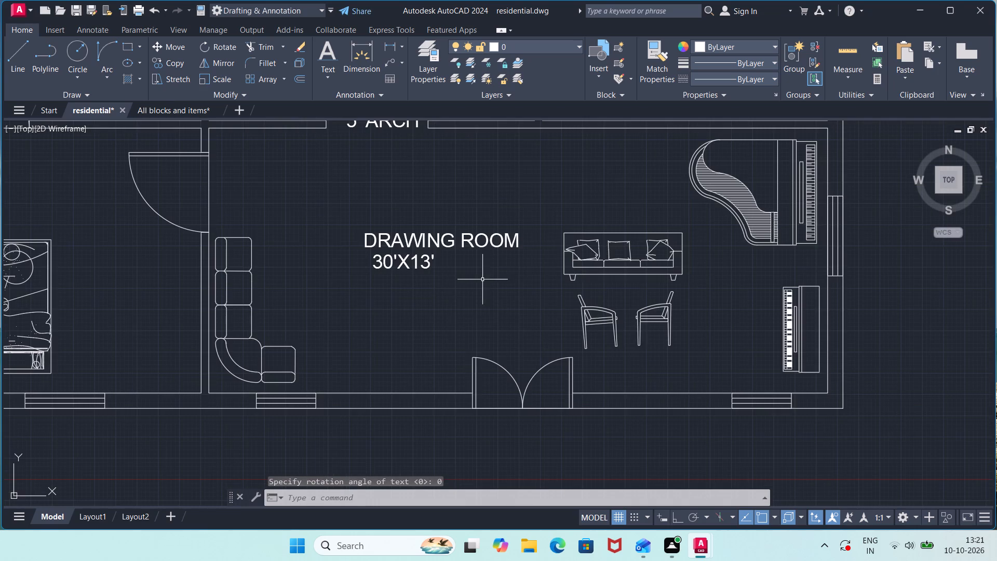
middle_drag(442, 300, 761, 324)
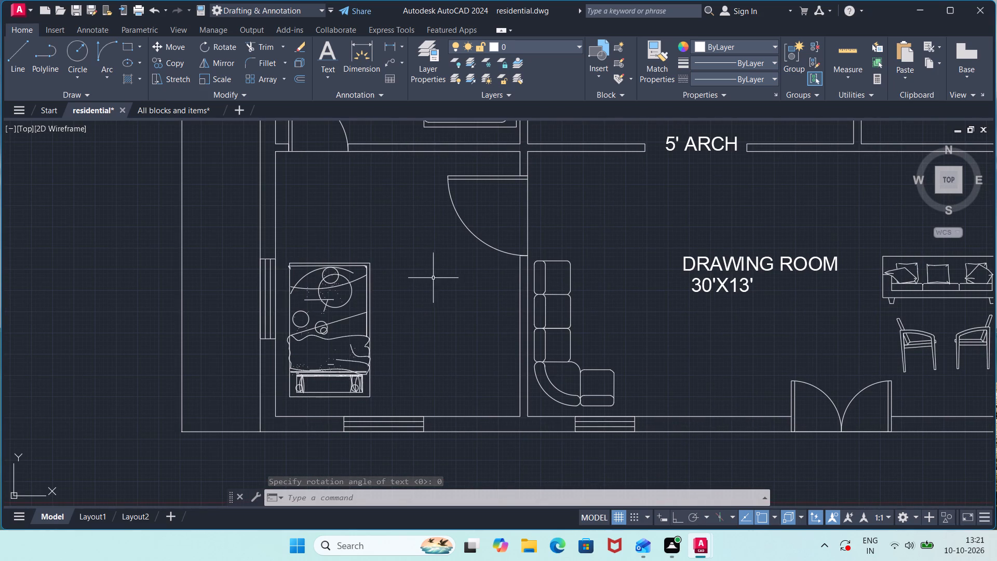
click(405, 285)
click(404, 286)
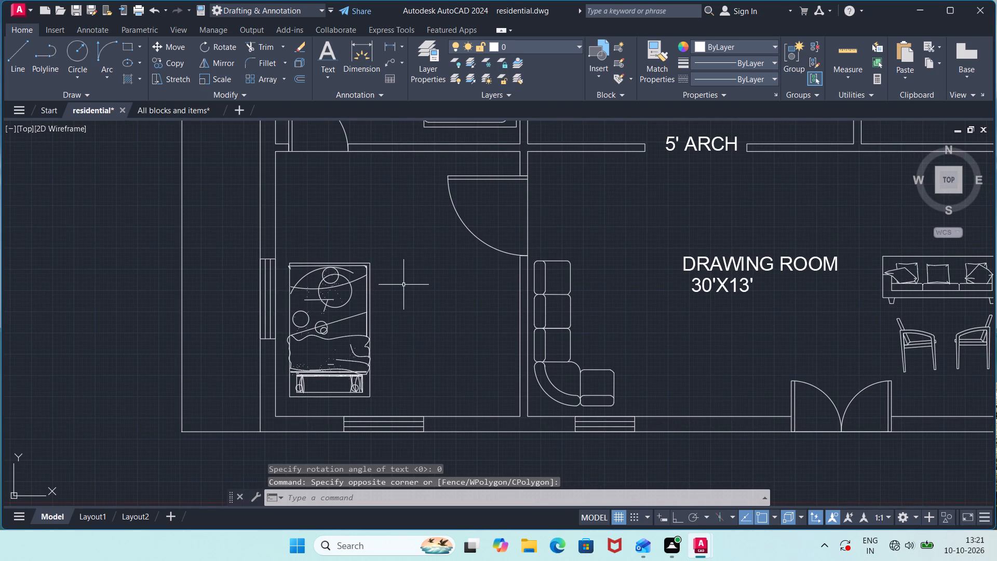
key(space)
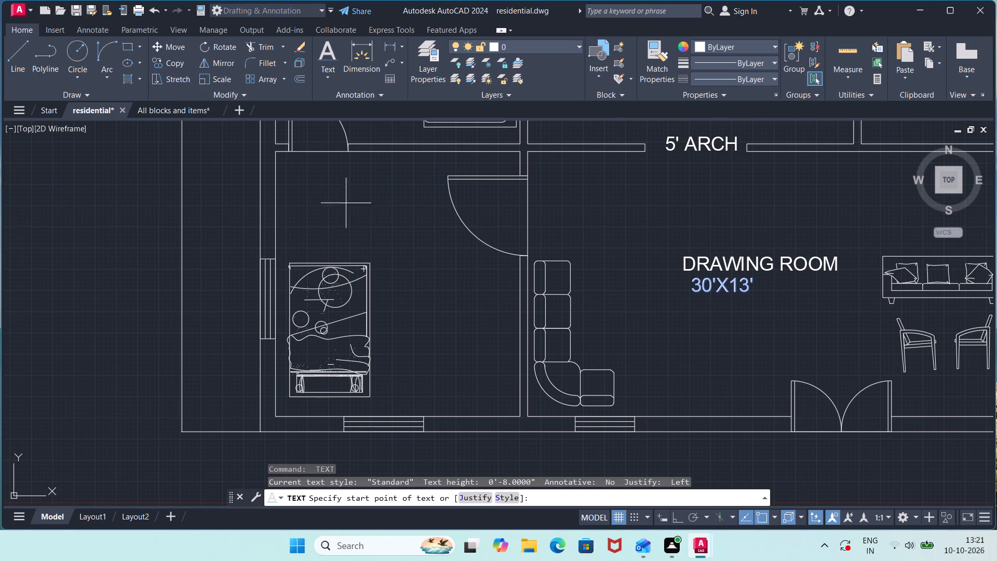
click(317, 190)
key(space)
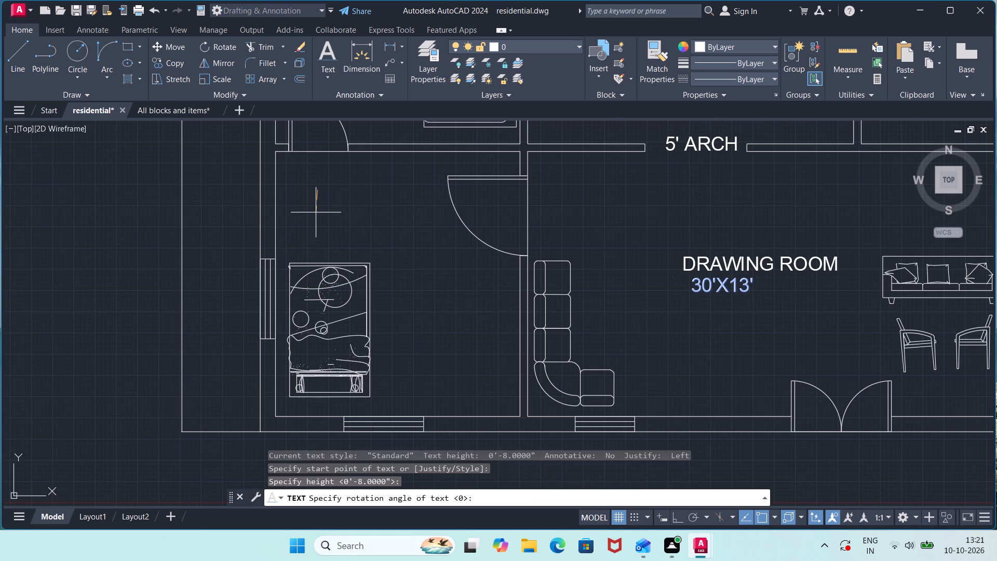
key(space)
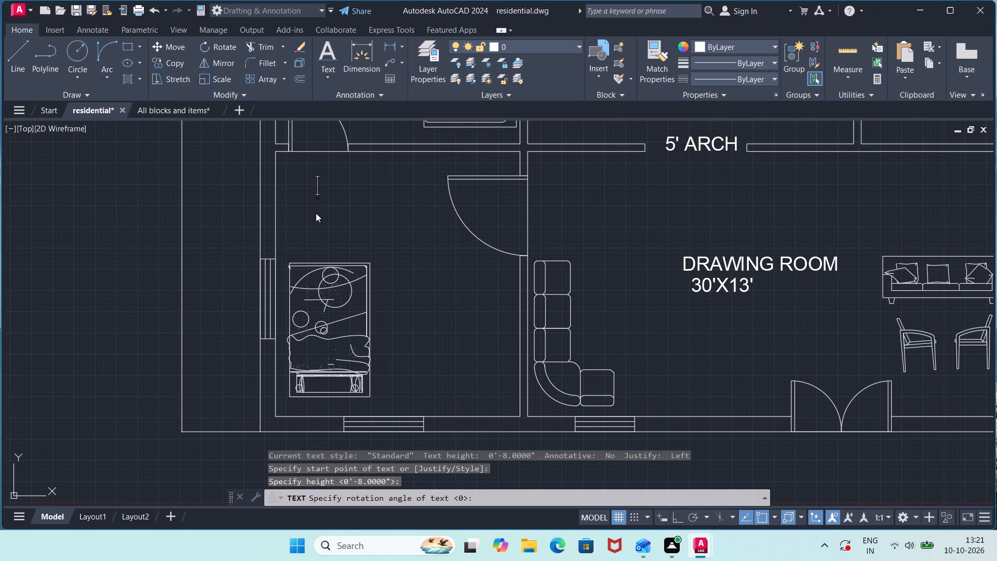
text(GUEST)
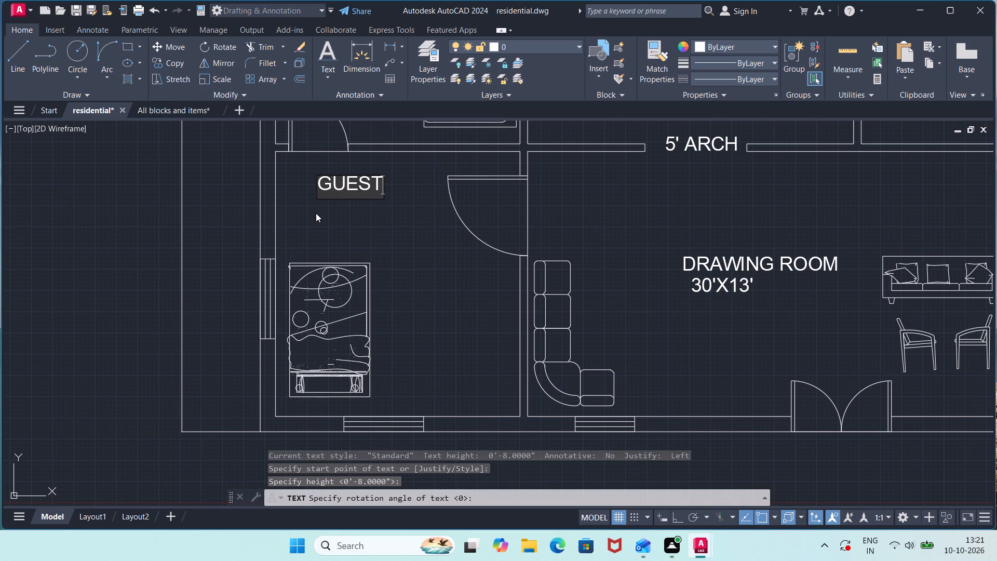
key(space)
key(Return)
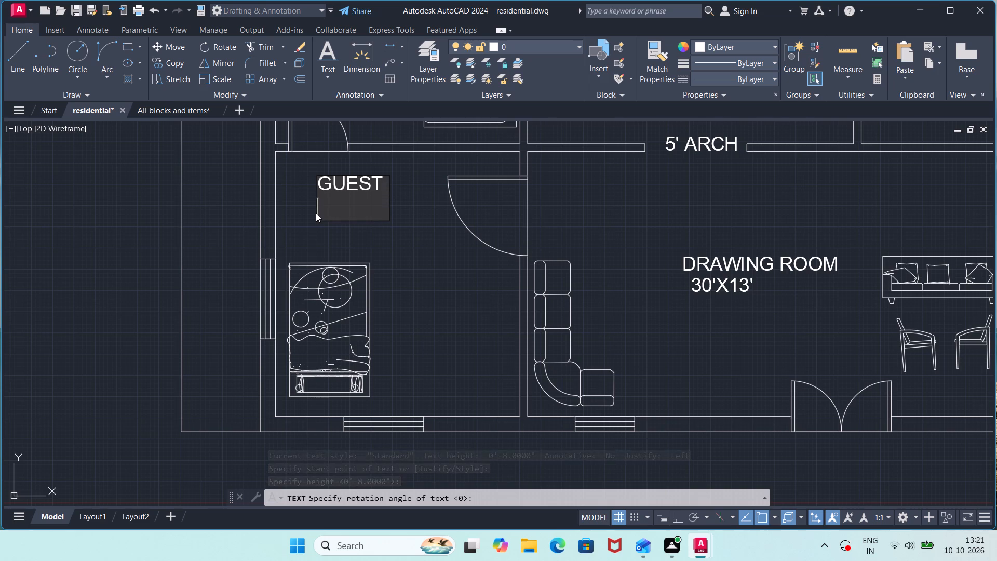
text(ROOM)
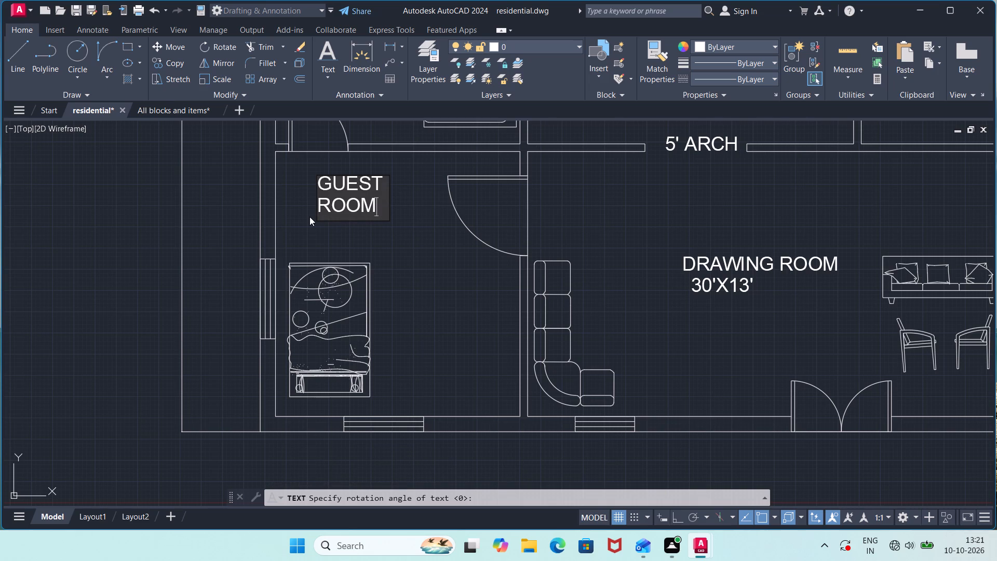
text(12)
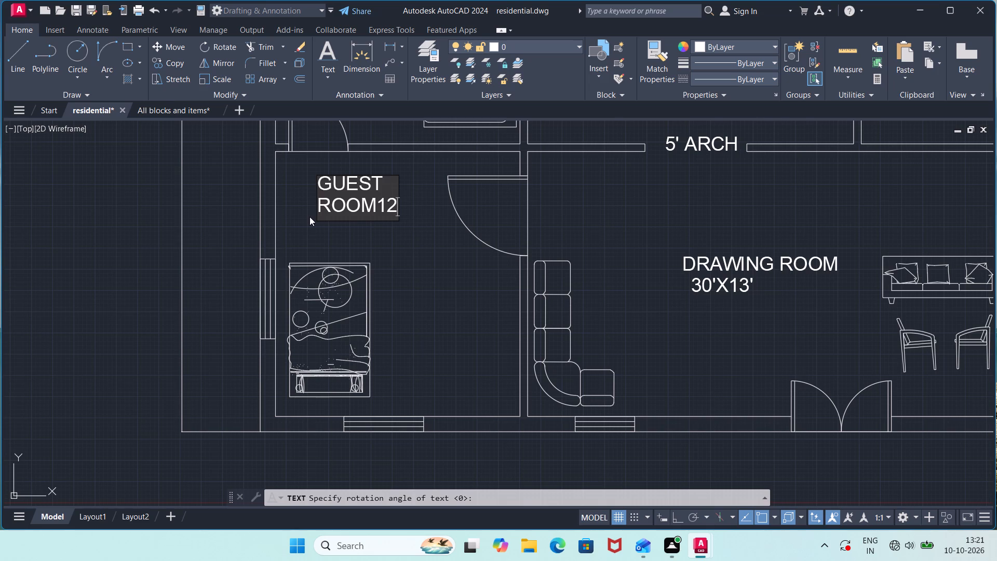
key(BackSpace)
key(BackSpace)
key(Return)
text(12)
key(apostrophe)
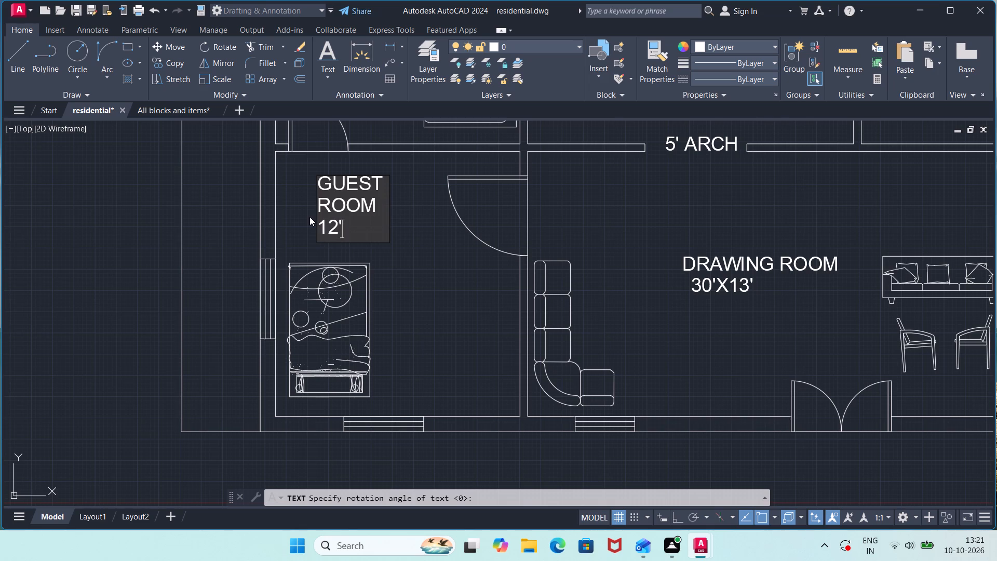
key(x)
key(8)
key(apostrophe)
key(Return)
key(Return)
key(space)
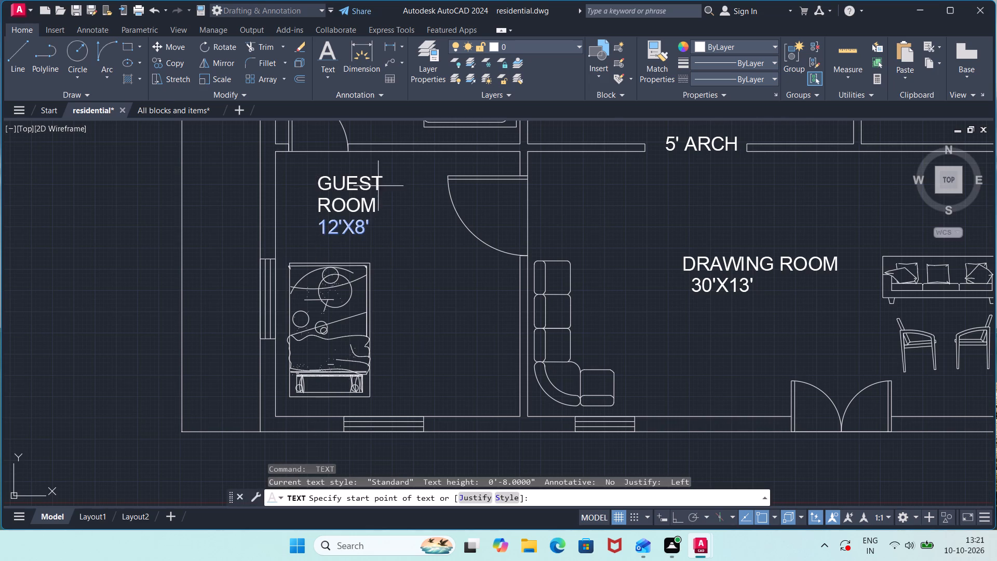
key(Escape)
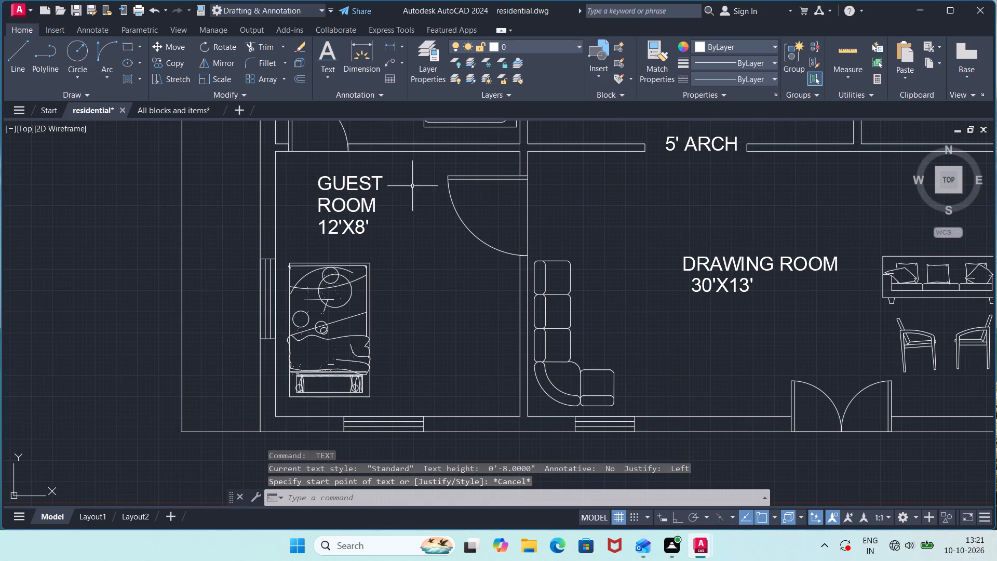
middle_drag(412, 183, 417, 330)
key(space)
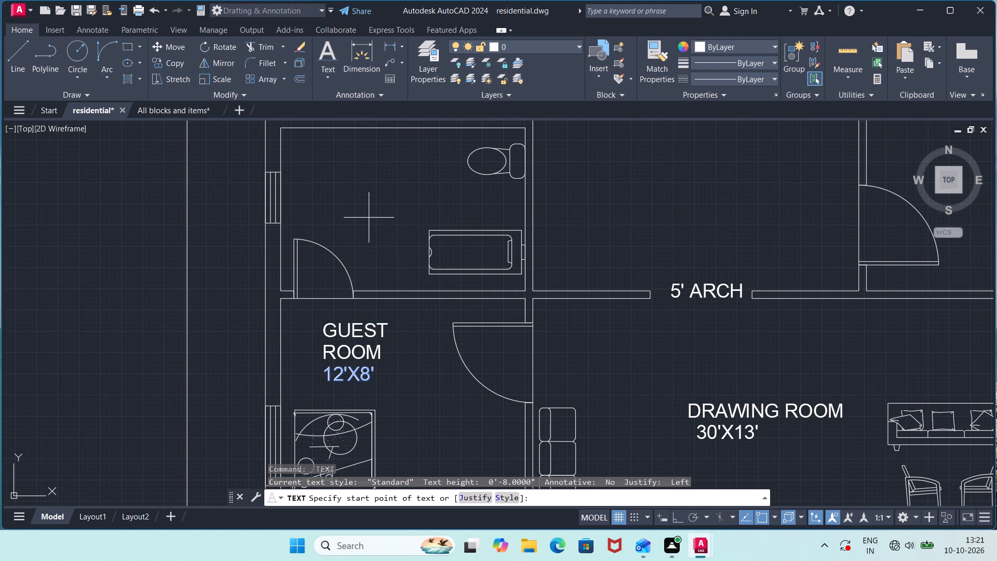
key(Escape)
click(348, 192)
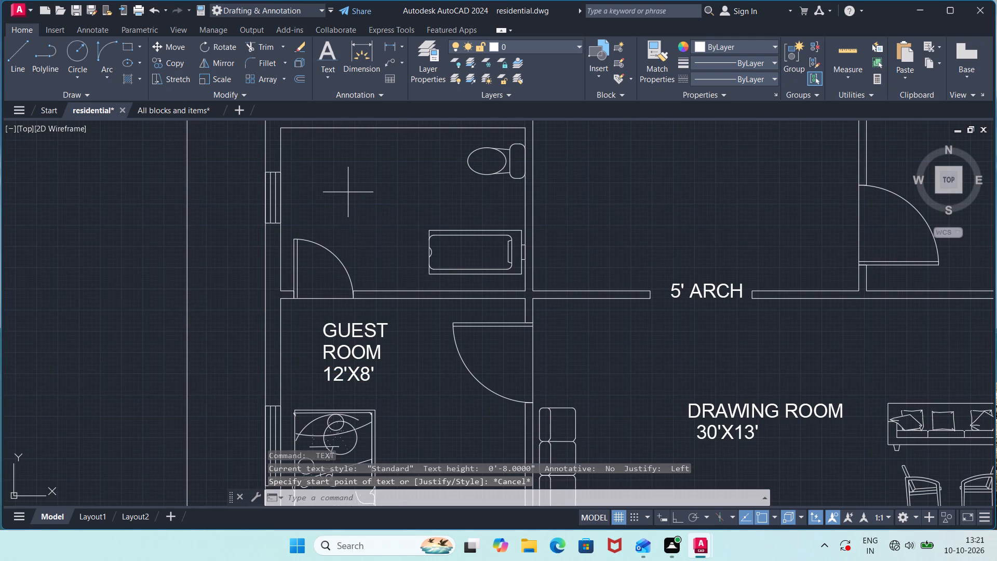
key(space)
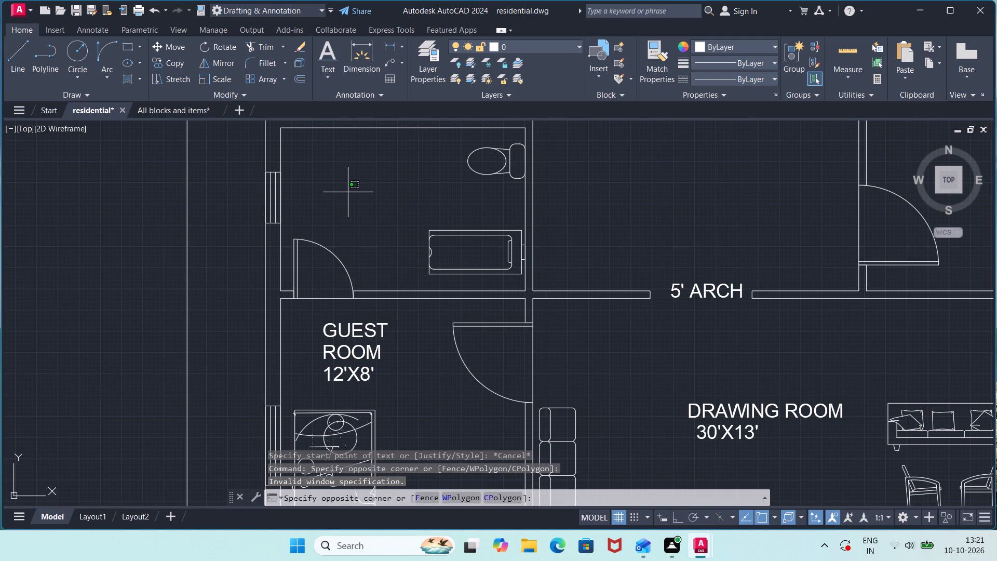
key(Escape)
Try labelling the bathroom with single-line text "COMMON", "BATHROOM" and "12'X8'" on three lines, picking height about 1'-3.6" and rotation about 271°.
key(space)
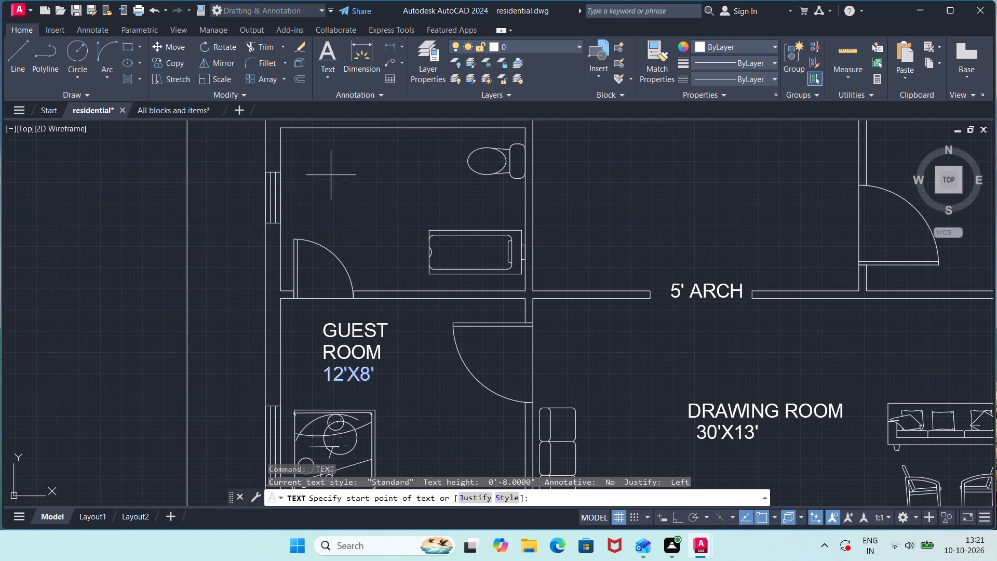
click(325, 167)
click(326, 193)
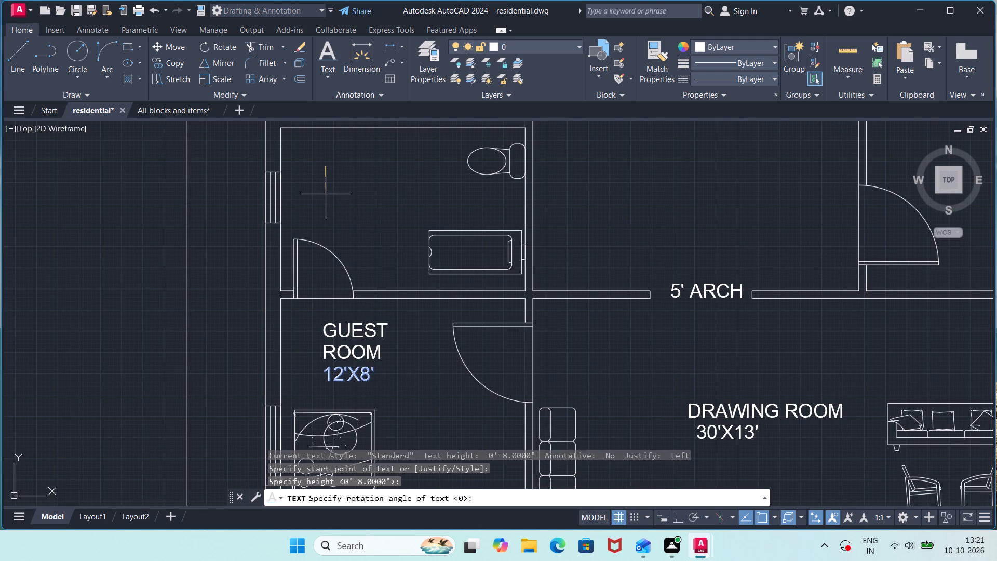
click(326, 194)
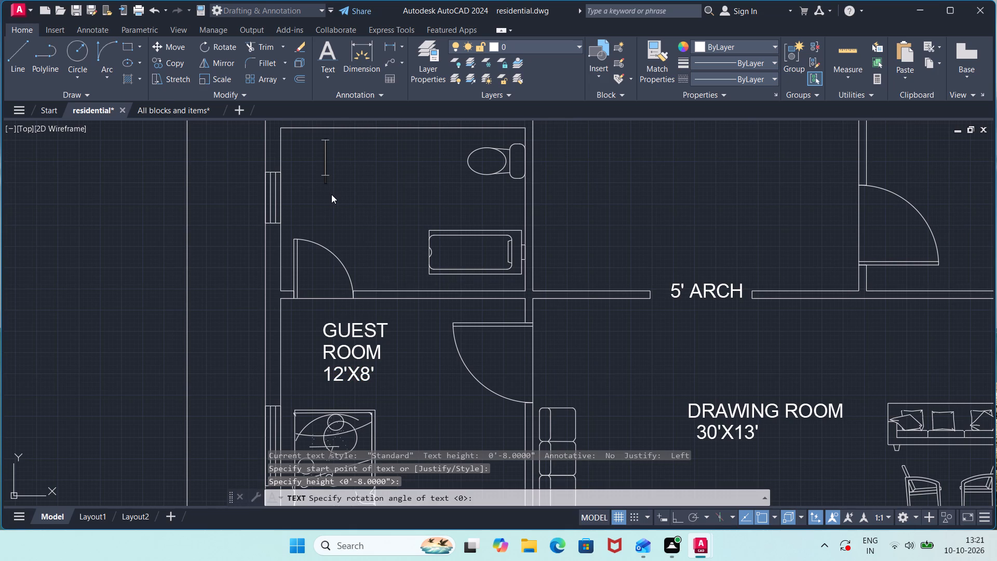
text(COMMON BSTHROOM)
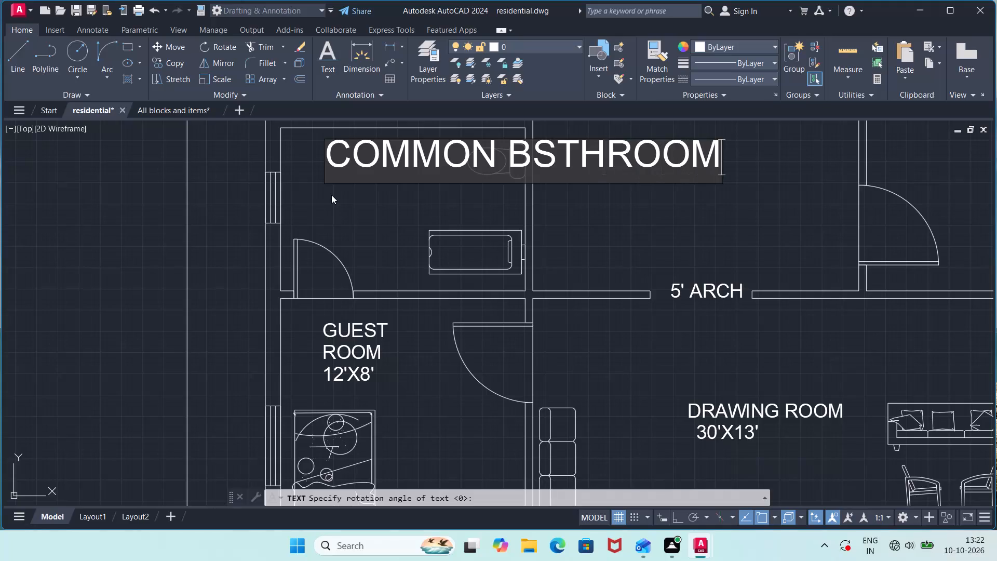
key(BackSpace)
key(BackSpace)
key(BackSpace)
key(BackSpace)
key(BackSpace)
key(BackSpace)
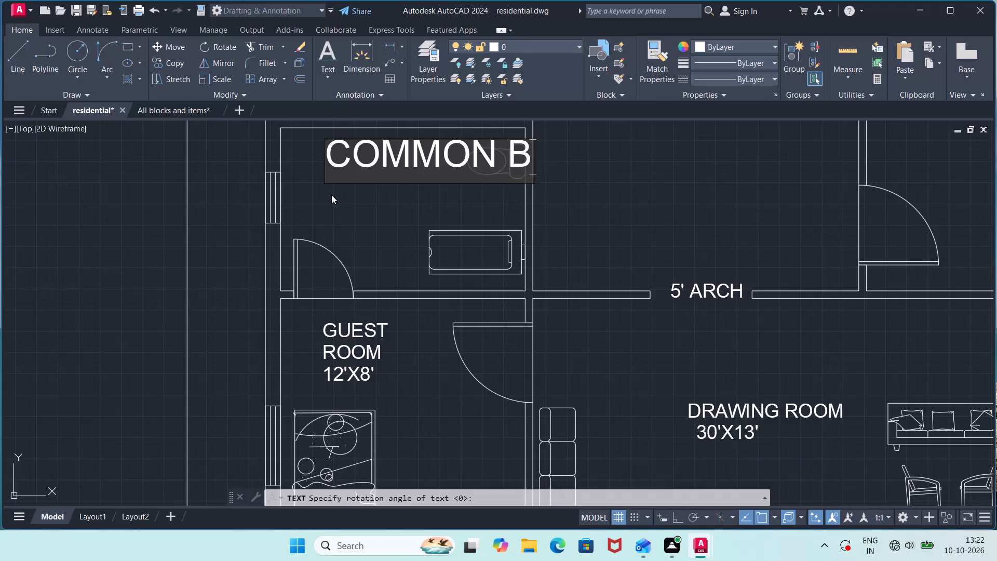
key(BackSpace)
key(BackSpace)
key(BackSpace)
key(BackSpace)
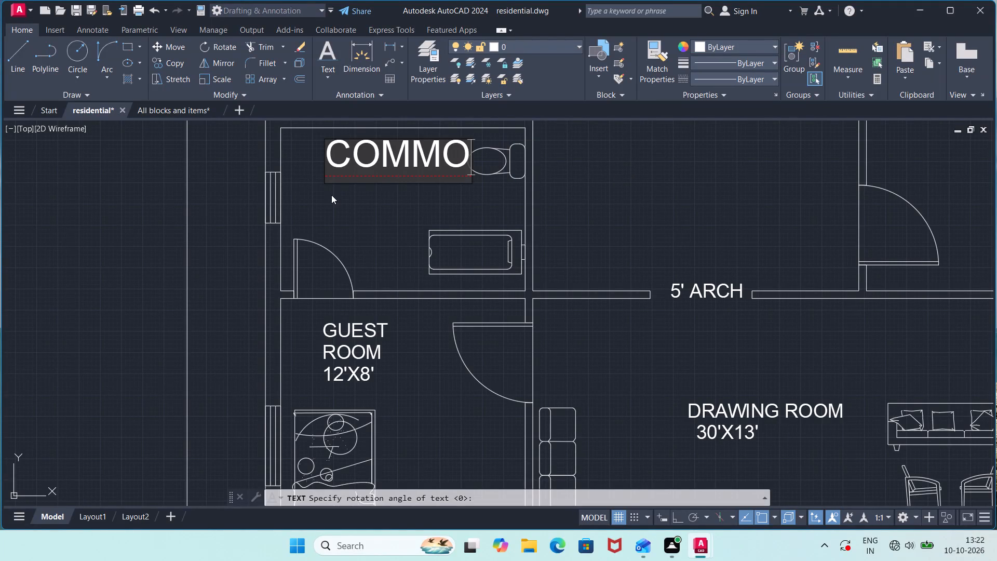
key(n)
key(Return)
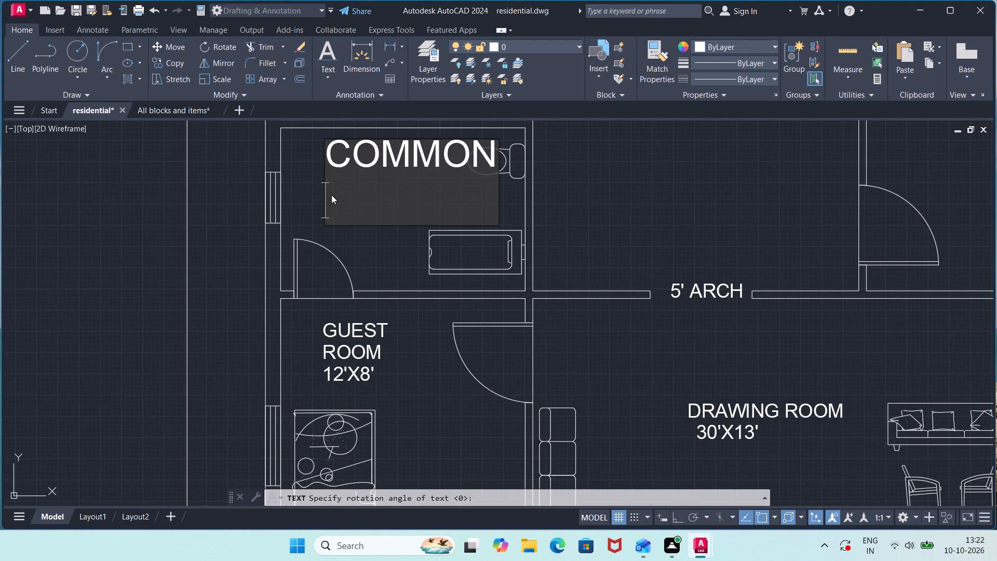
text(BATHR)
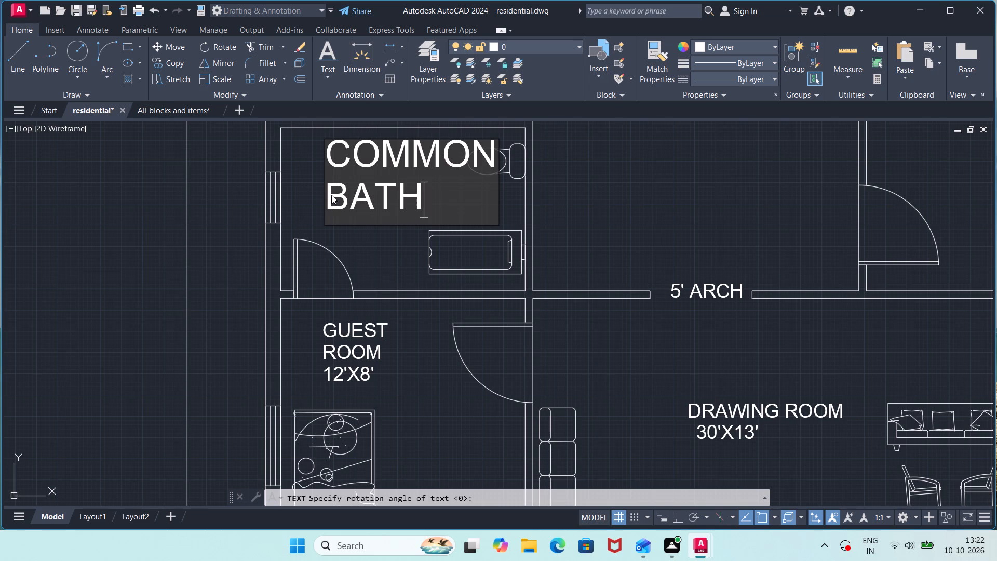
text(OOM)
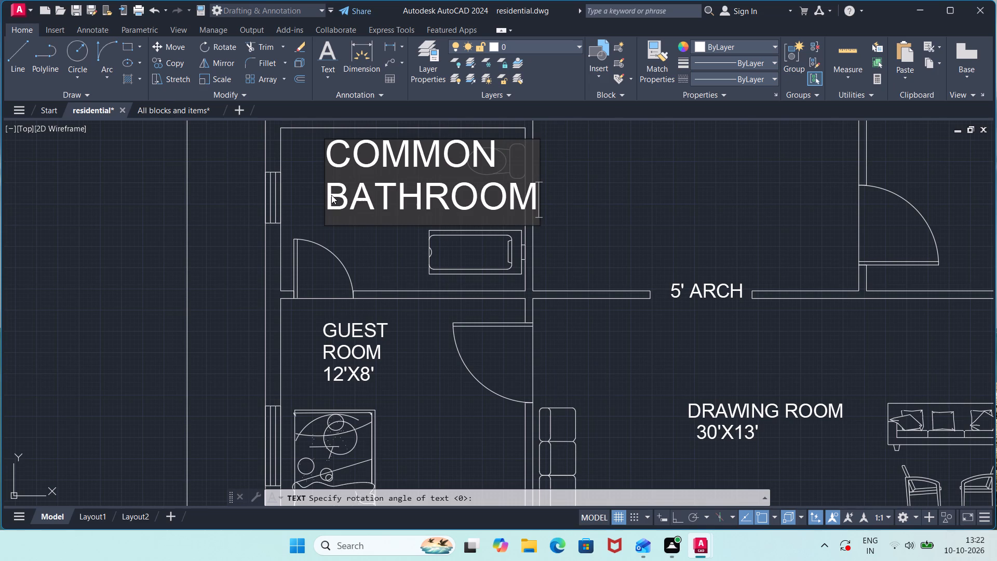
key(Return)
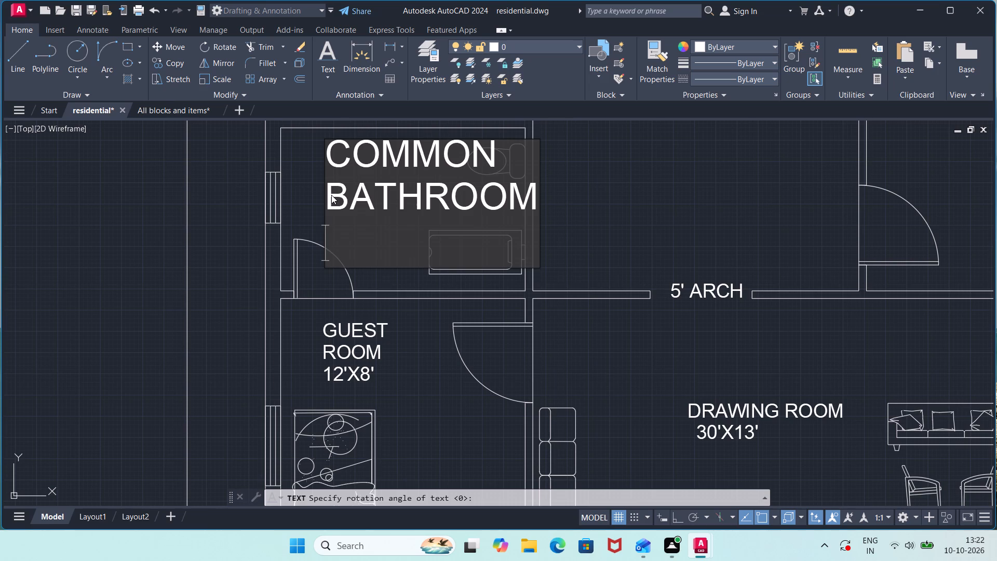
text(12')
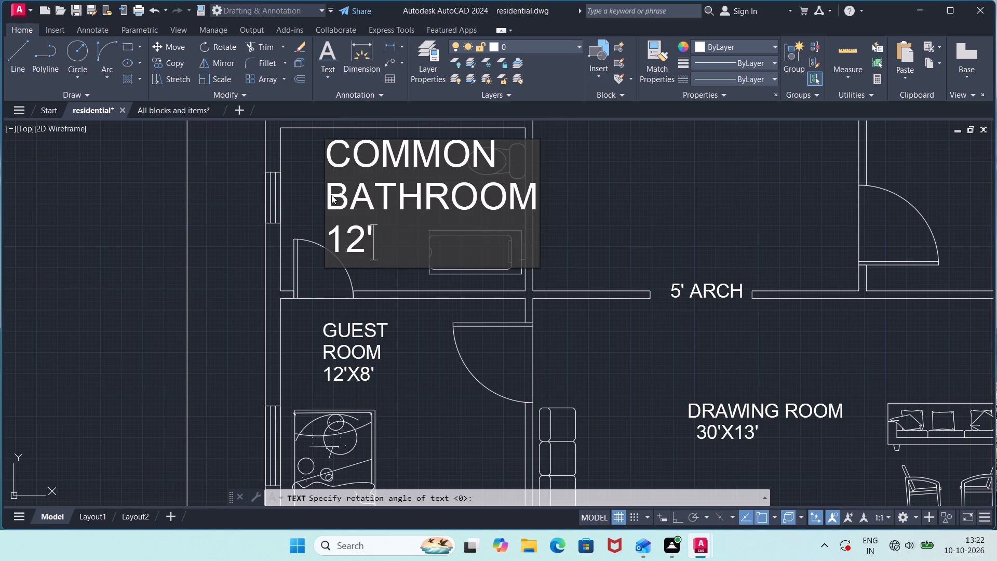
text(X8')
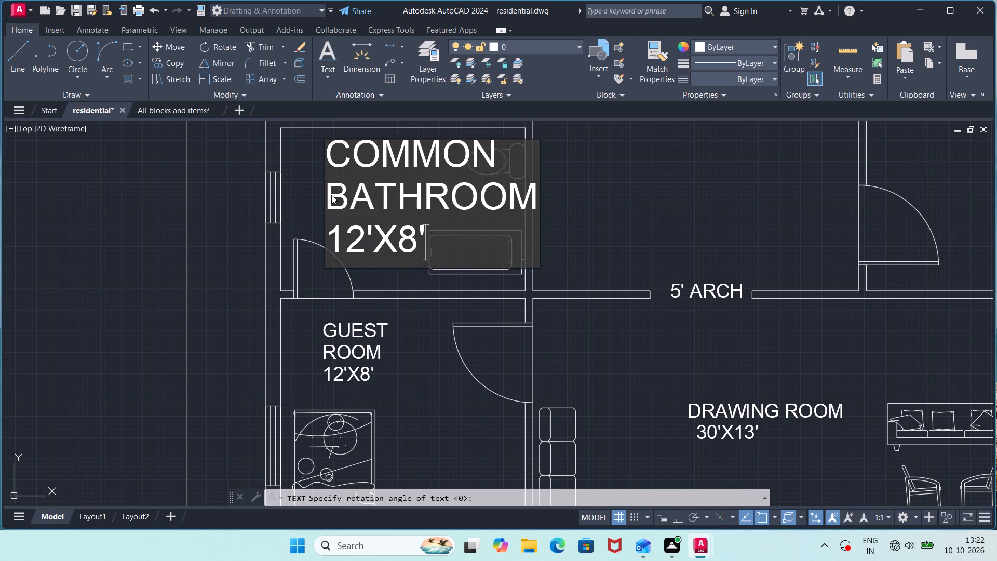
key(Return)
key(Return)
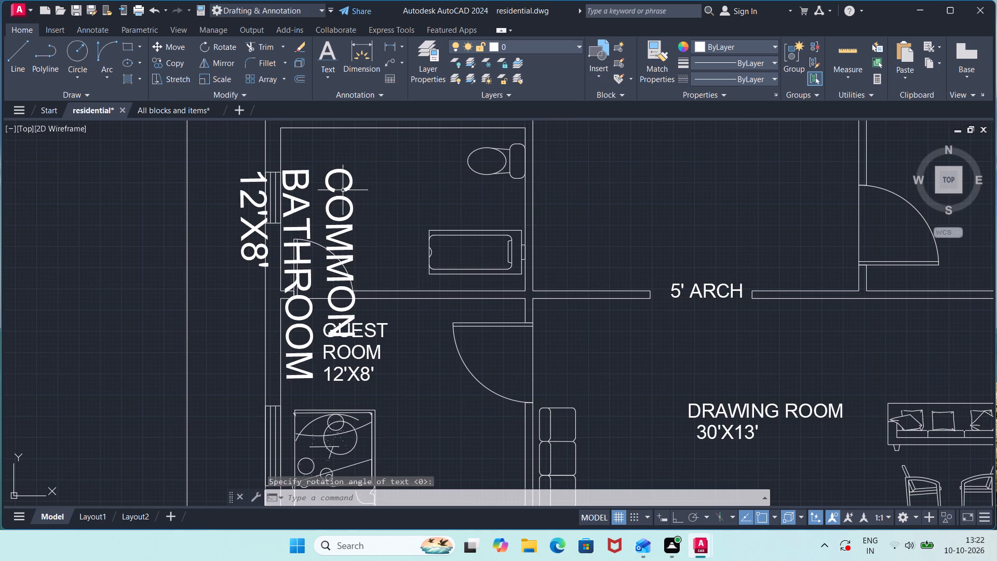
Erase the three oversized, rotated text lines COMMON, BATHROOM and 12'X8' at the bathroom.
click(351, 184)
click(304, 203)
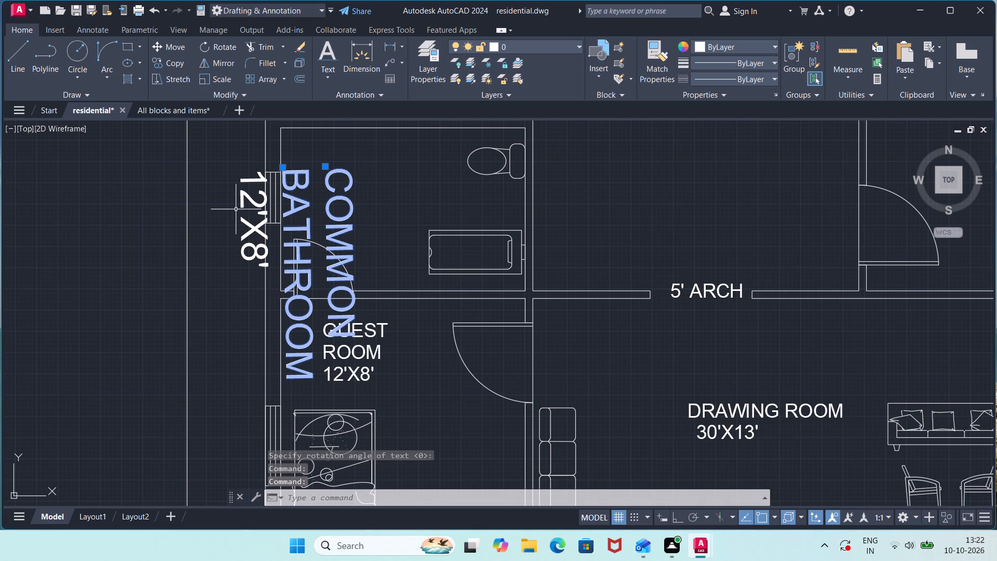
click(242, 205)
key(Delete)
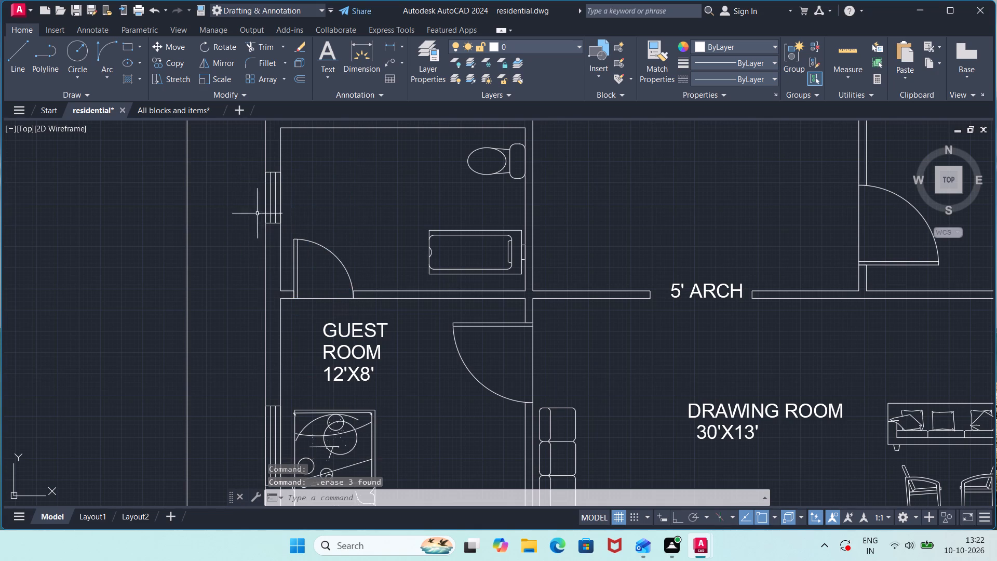
Change the size line under the GUEST ROOM label to "12'X13'".
click(355, 379)
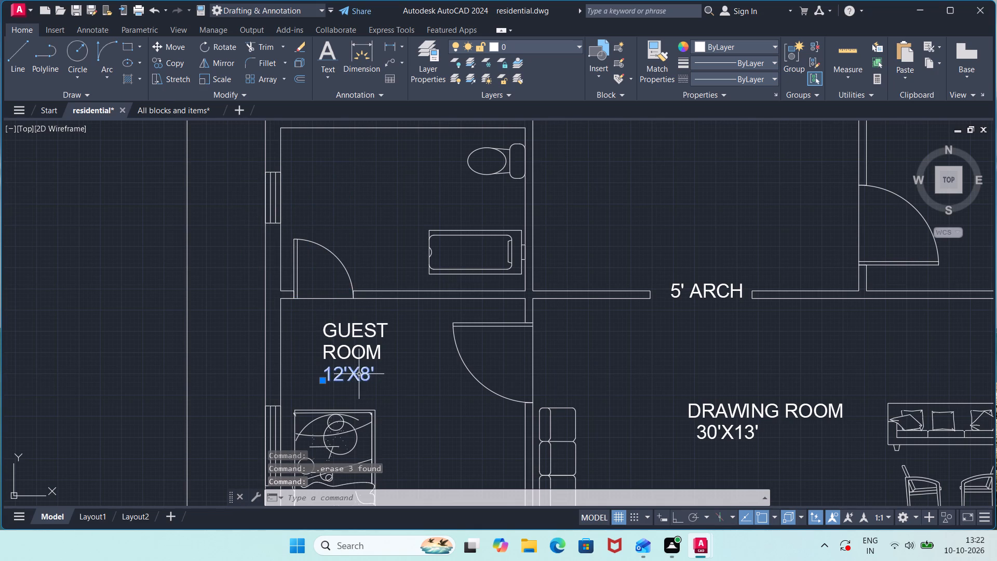
double_click(359, 374)
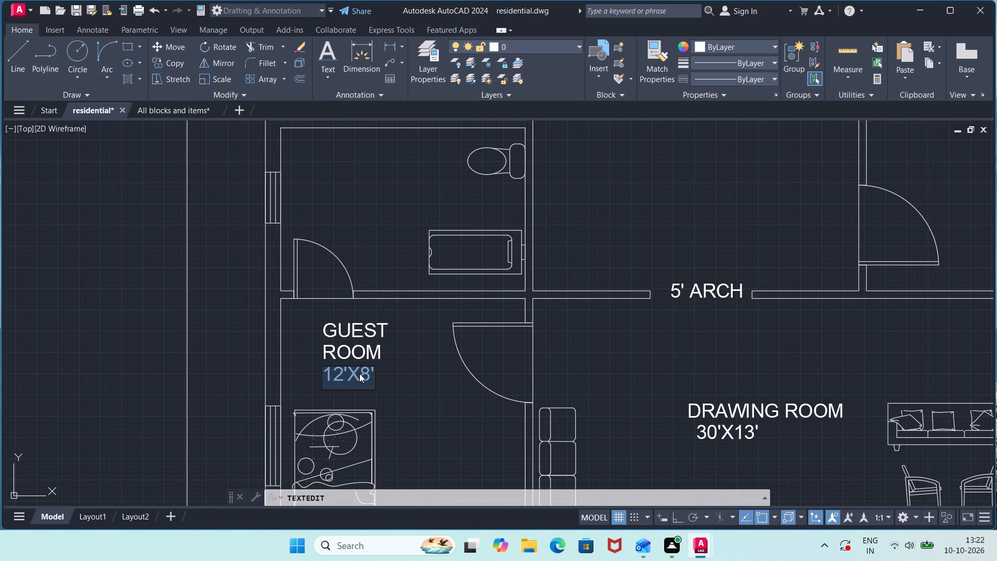
key(Delete)
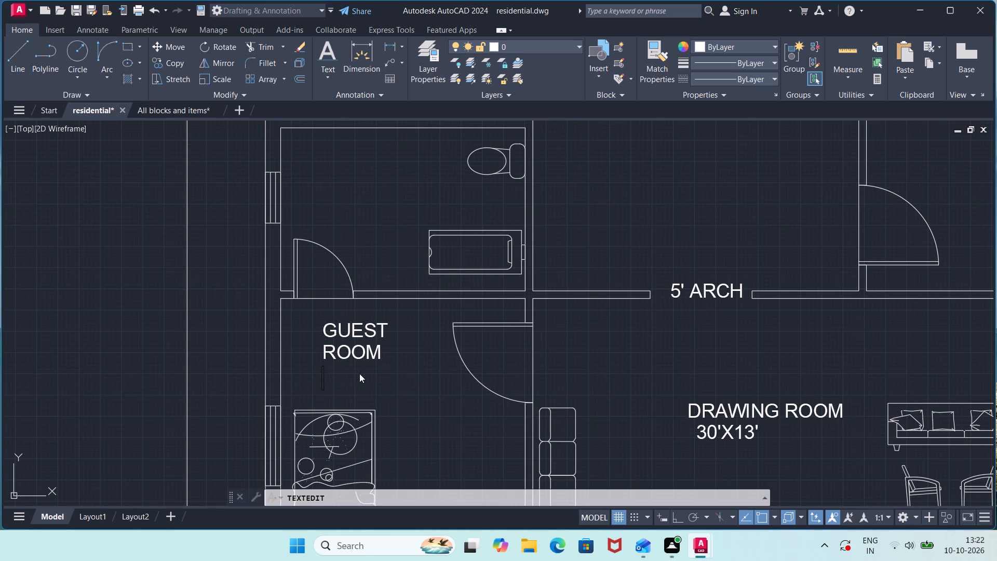
text(12)
key(apostrophe)
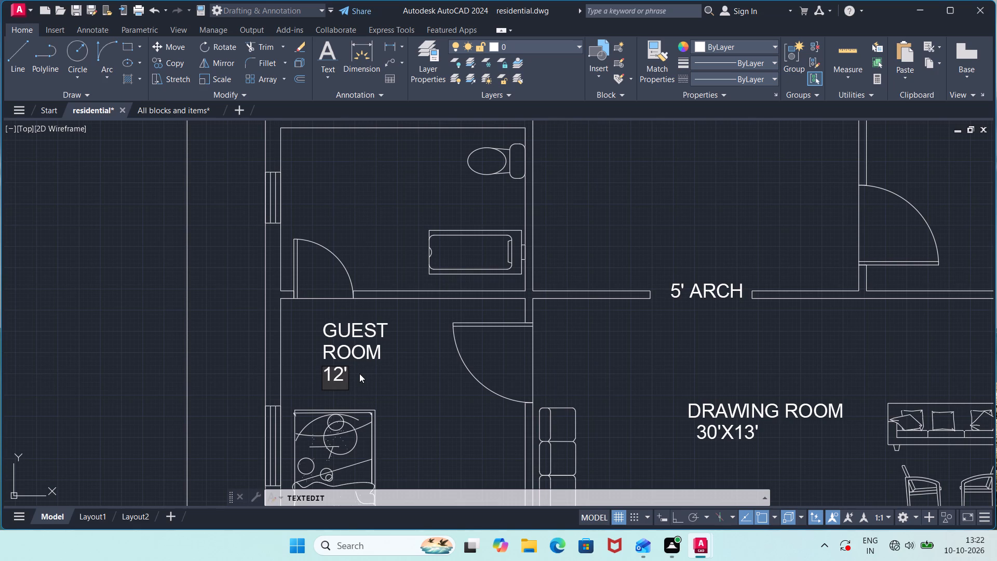
key(x)
text(13)
key(apostrophe)
key(Return)
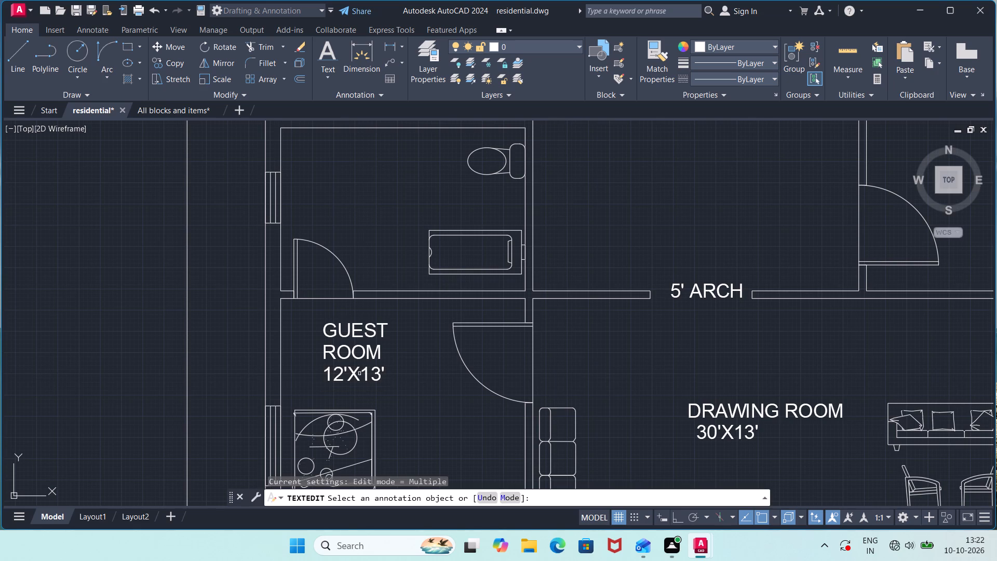
key(Escape)
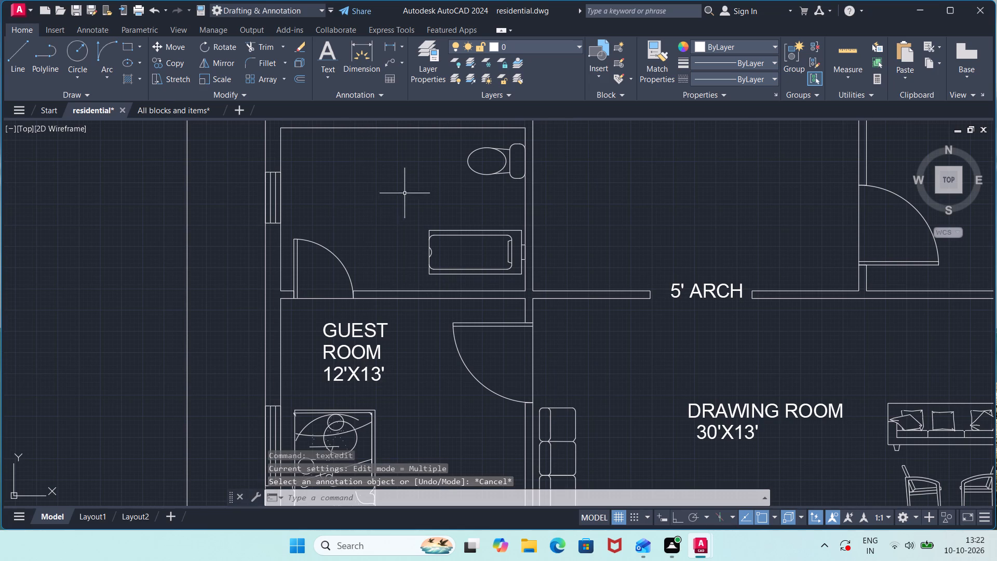
Label the bathroom above the guest room with single-line text "COMMON", "BATHROOM" and "12'X8'" on three lines, height 7", rotation 0.
text(TEXT)
key(Return)
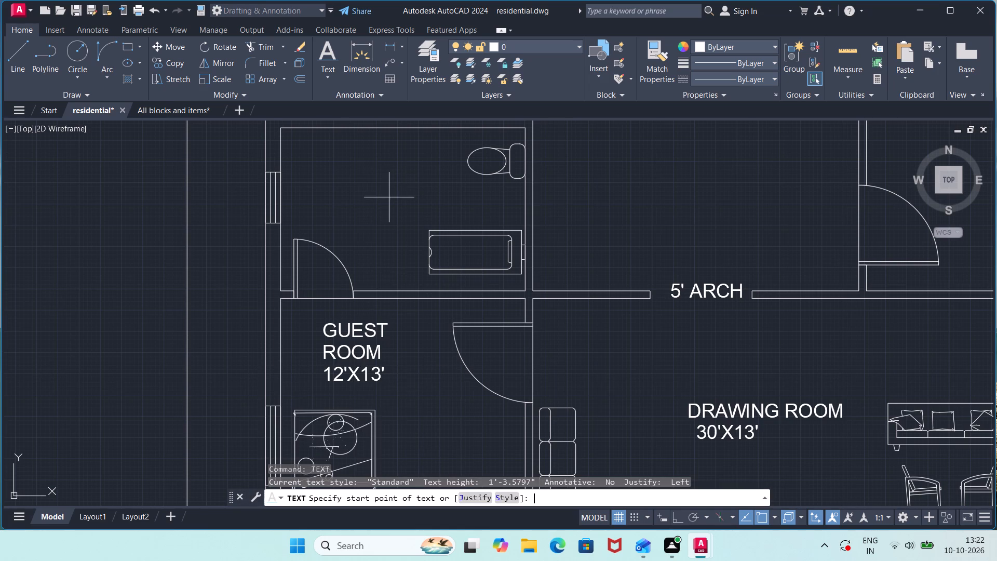
click(303, 151)
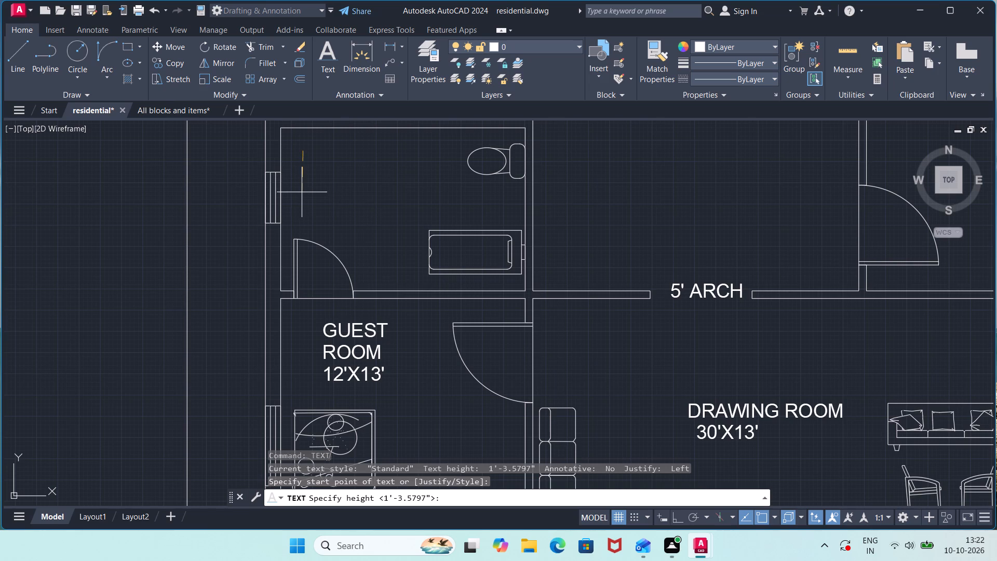
text(7")
key(Return)
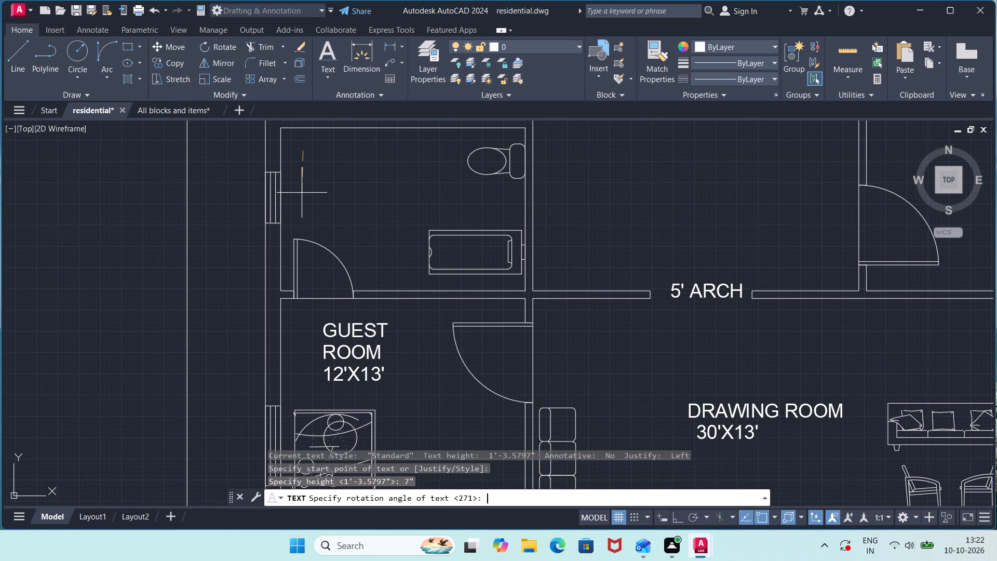
key(0)
key(Return)
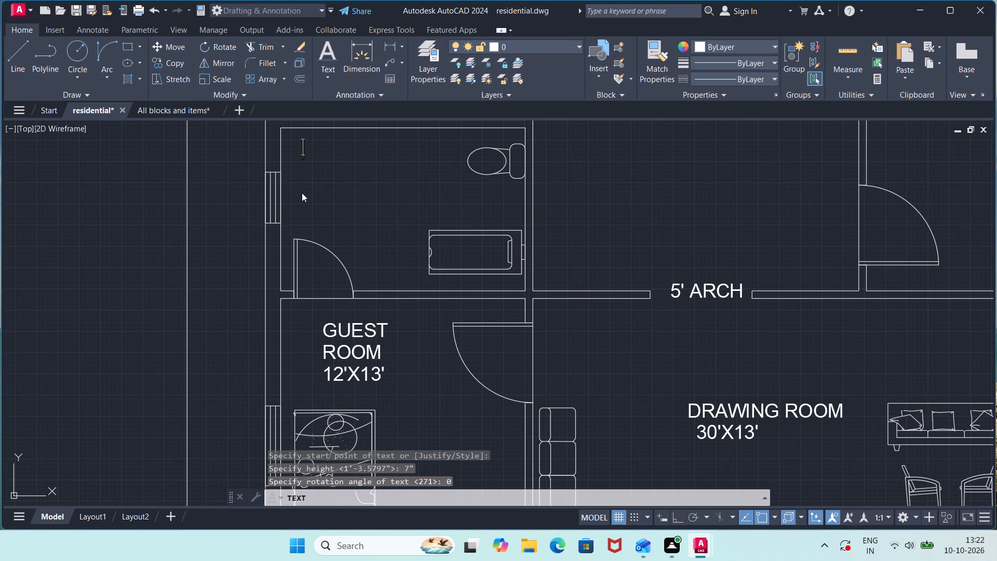
text(COMMO)
text(N)
key(space)
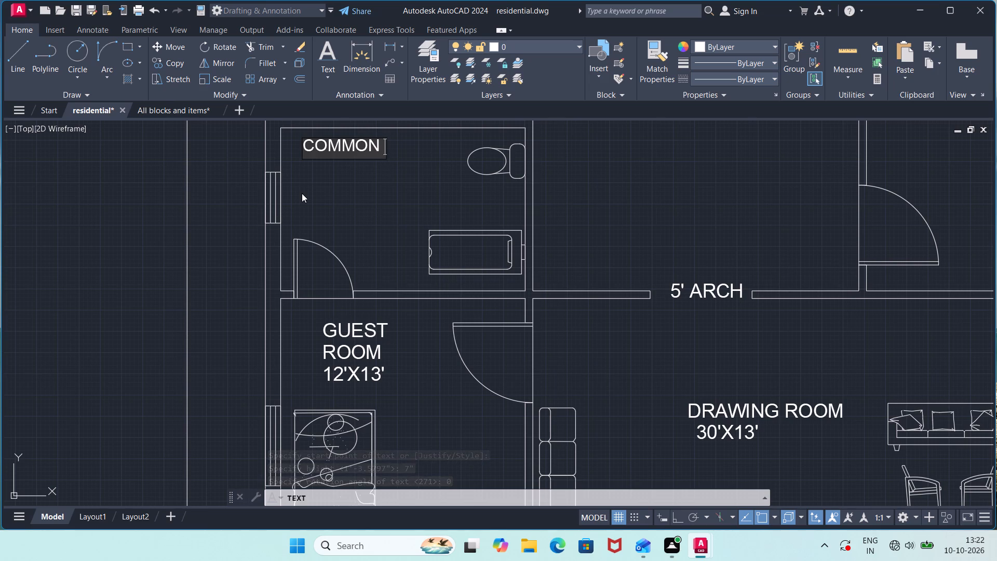
key(Return)
text(BS)
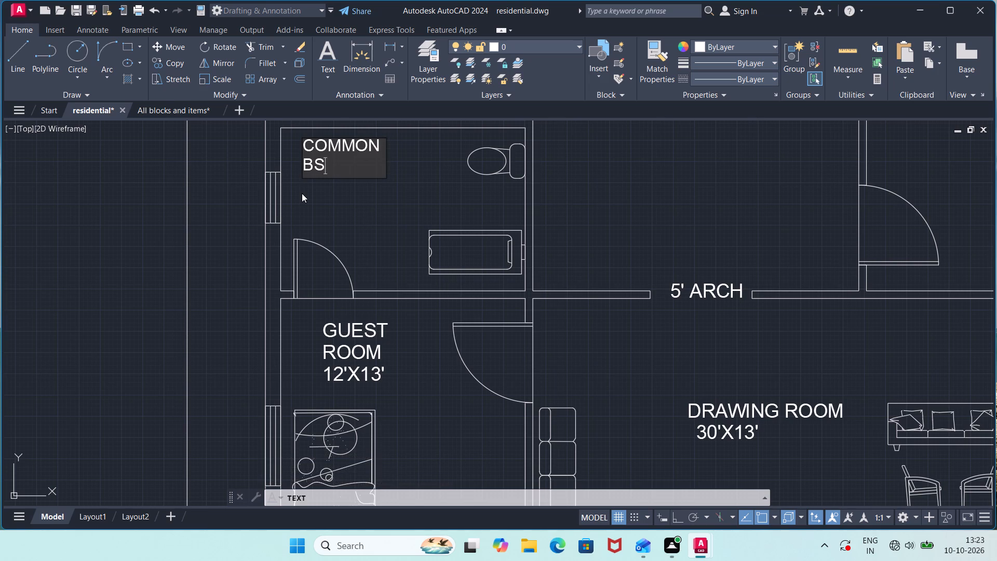
key(BackSpace)
text(ATHROOM)
key(Return)
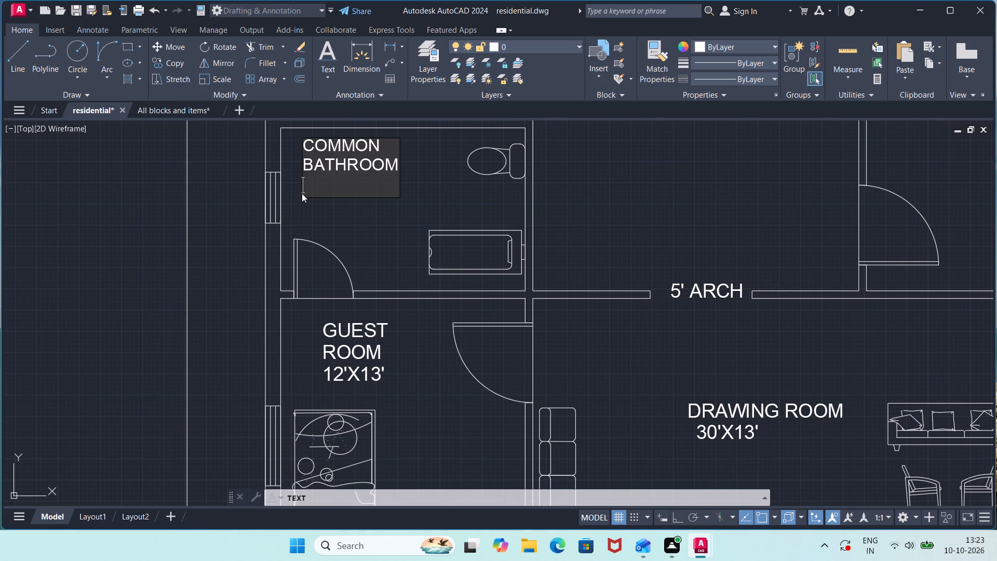
text(12)
key(apostrophe)
text(X8')
key(Return)
key(Return)
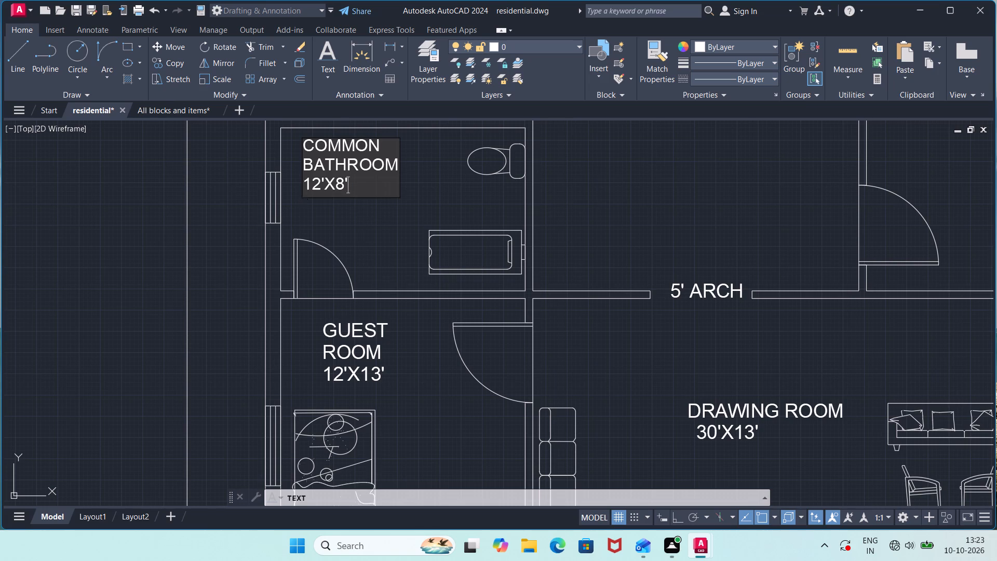
Move the three COMMON BATHROOM label lines together from the room's upper corner towards its centre, clear of the fixtures.
click(313, 145)
click(319, 165)
click(381, 136)
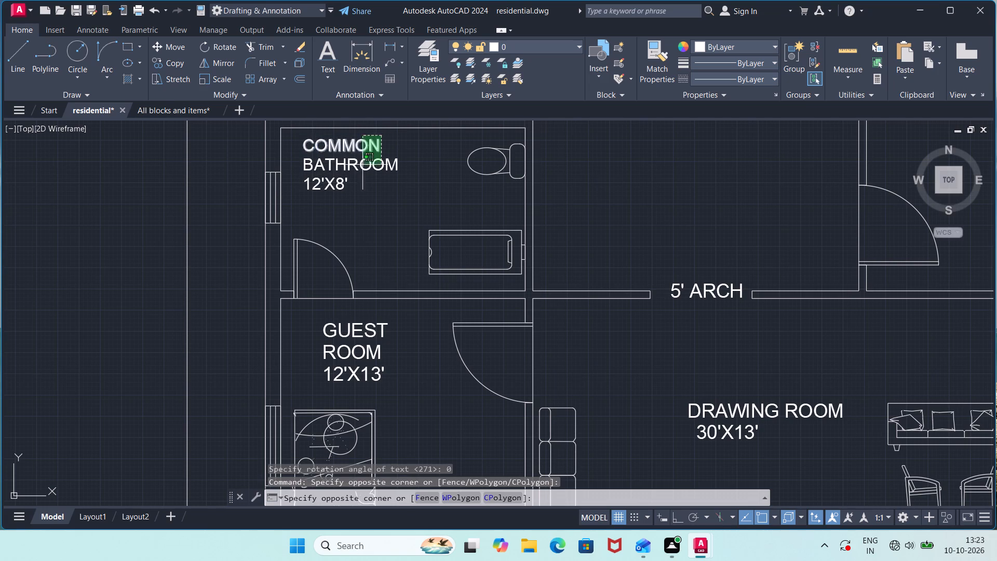
click(328, 192)
key(m)
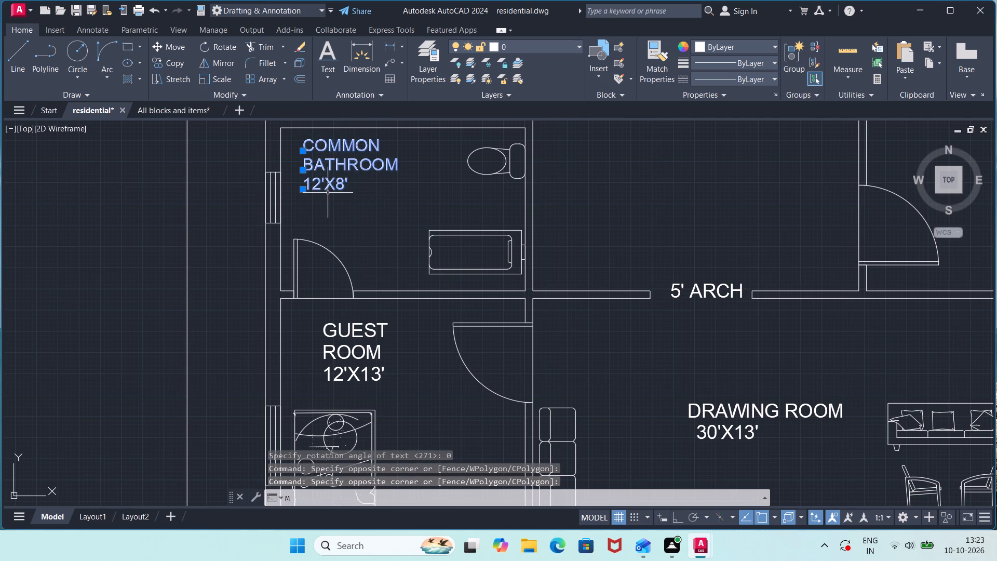
key(Return)
click(328, 179)
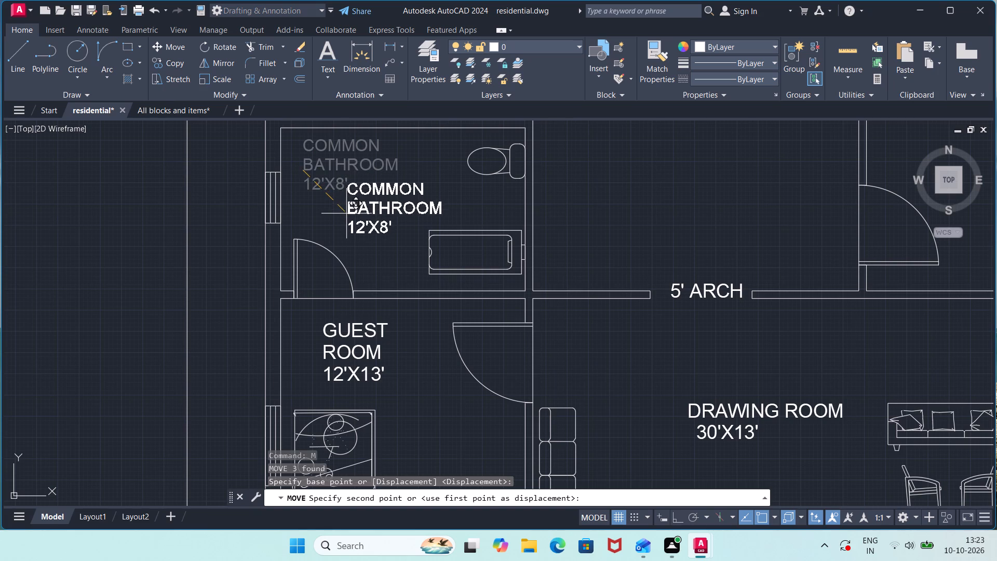
click(335, 201)
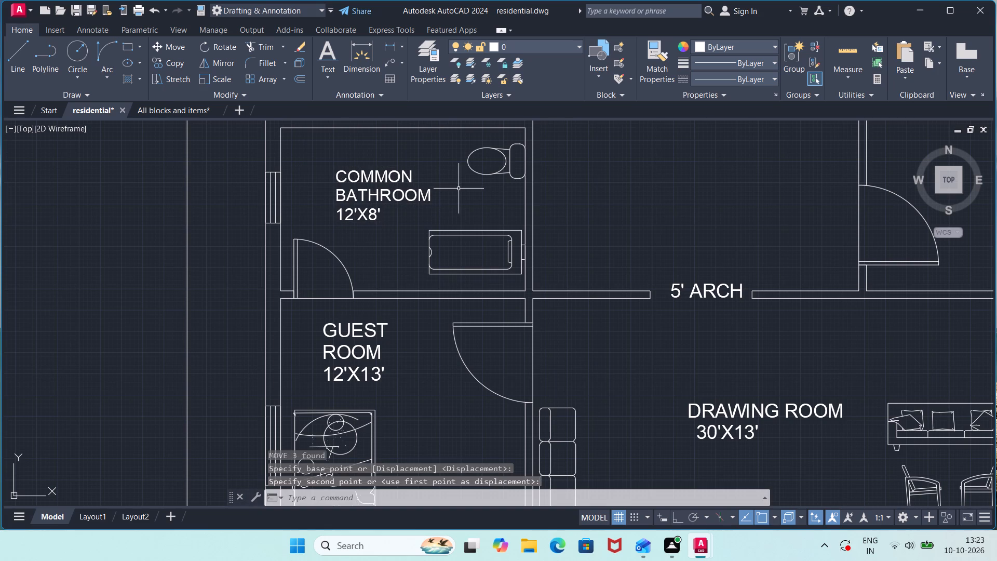
Label the bathroom above the common bathroom with single-line text "BATH ROOM" and "12'X6'" on two lines, height 8", rotation 0.
middle_drag(458, 189, 453, 335)
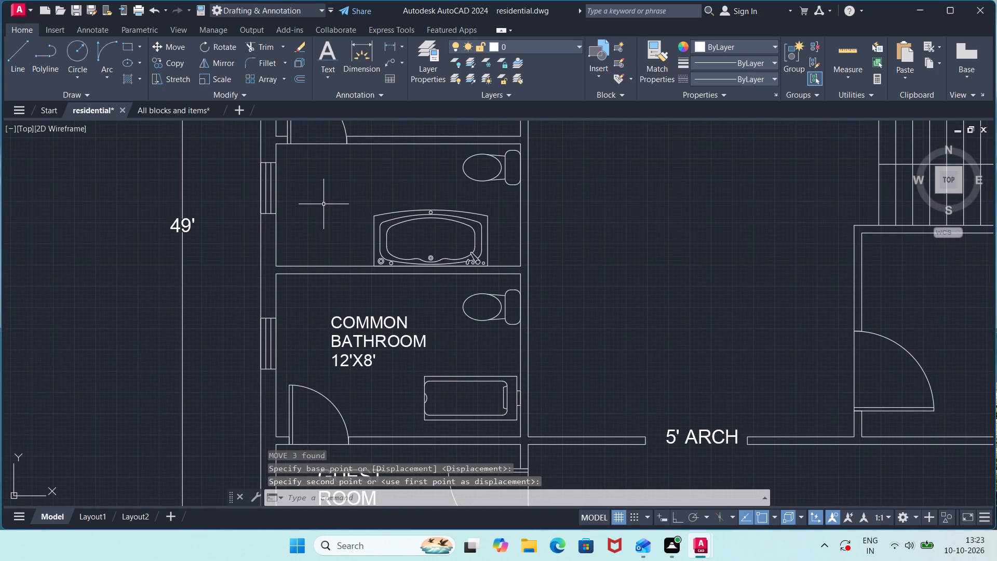
key(space)
key(Escape)
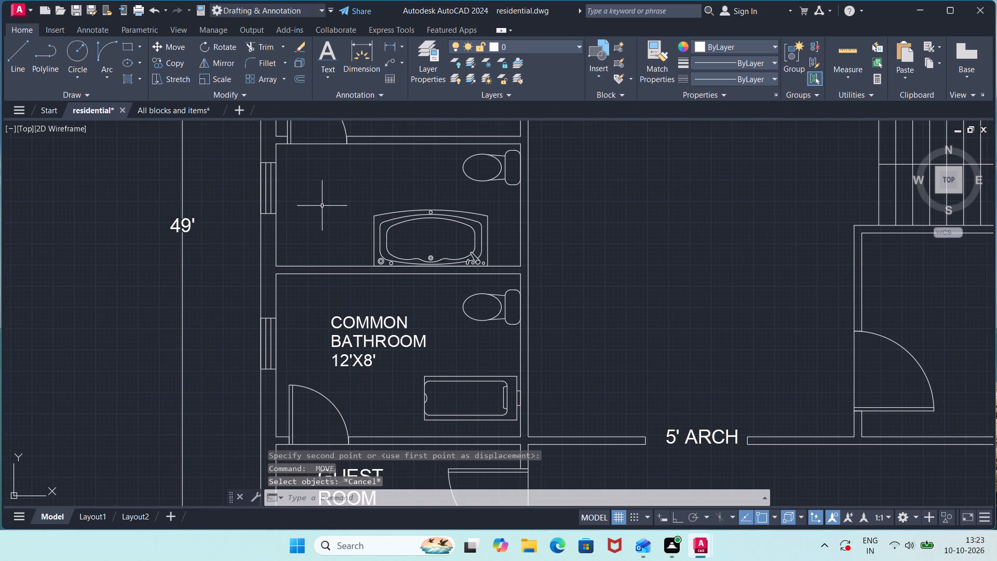
key(t)
key(e)
text(XT)
key(space)
click(306, 173)
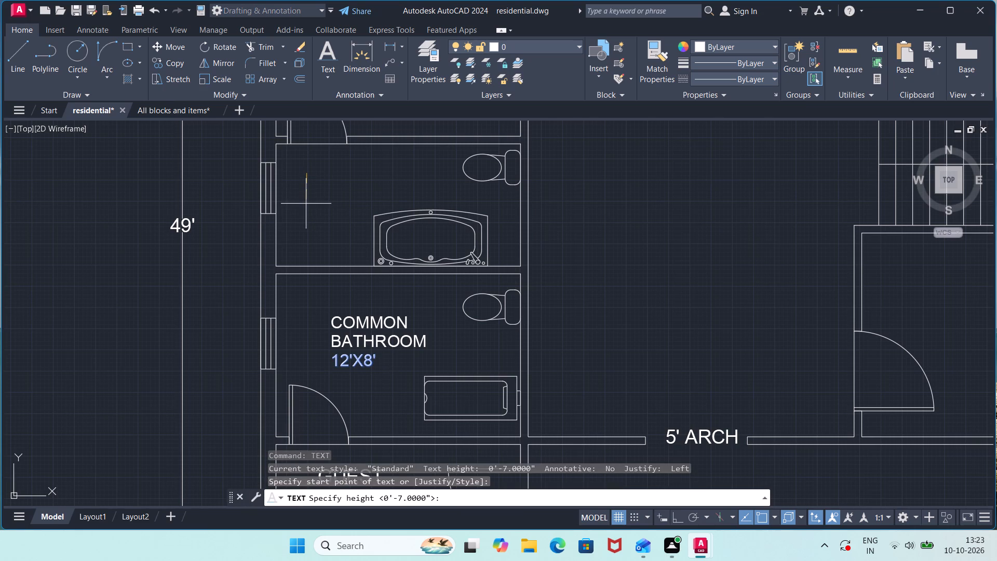
text(8")
key(Return)
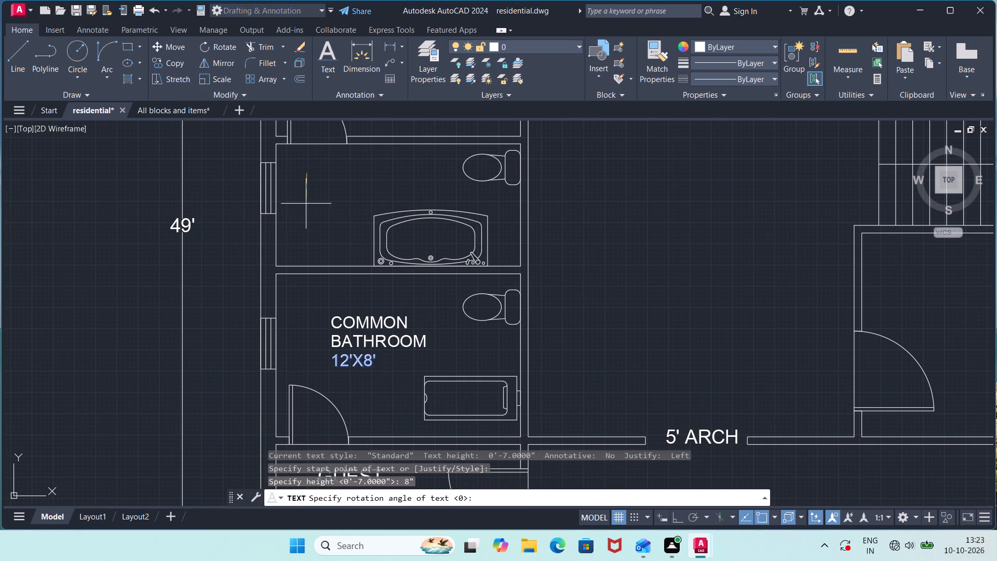
key(0)
key(Return)
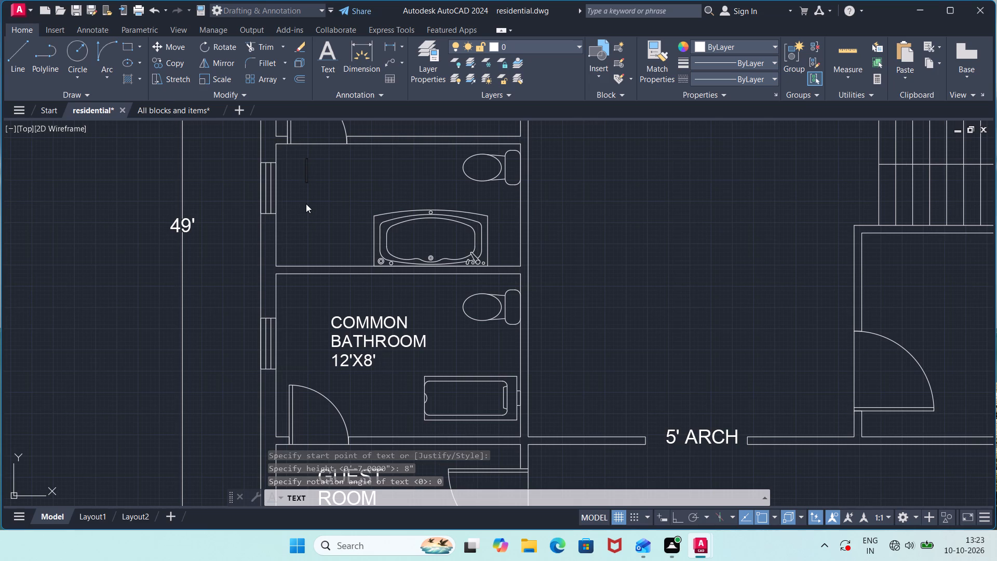
text(BATH)
key(space)
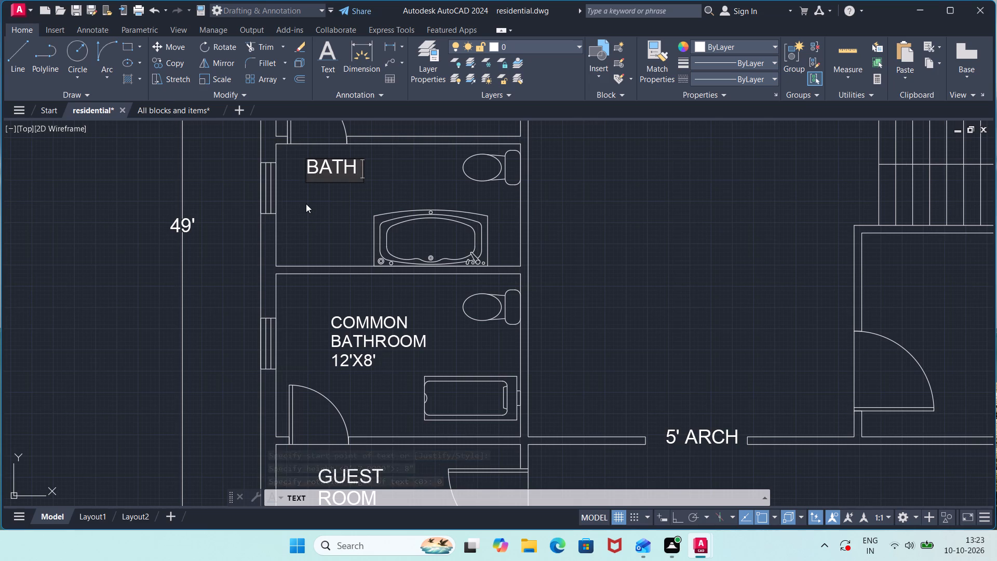
text(ROOM)
key(Return)
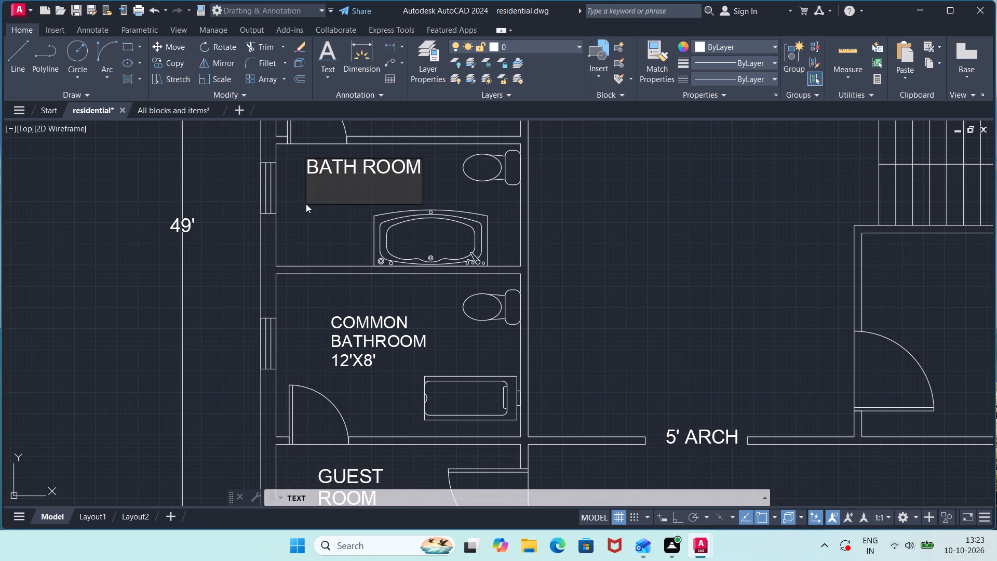
text(12')
text(X6')
key(Return)
key(Return)
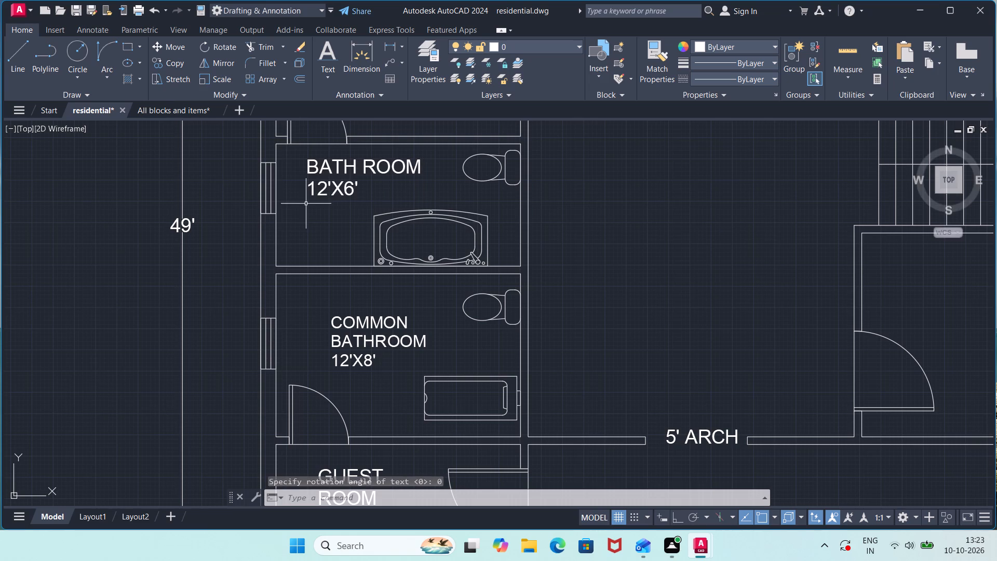
Label the bedroom above the 12'X6' bathroom, below its bed, with single-line text "BED ROOM" and indented "12'X11'", height 7", rotation 0.
scroll(314, 166, down, 1)
middle_drag(370, 179, 379, 273)
middle_drag(384, 217, 390, 253)
middle_drag(393, 231, 397, 281)
key(t)
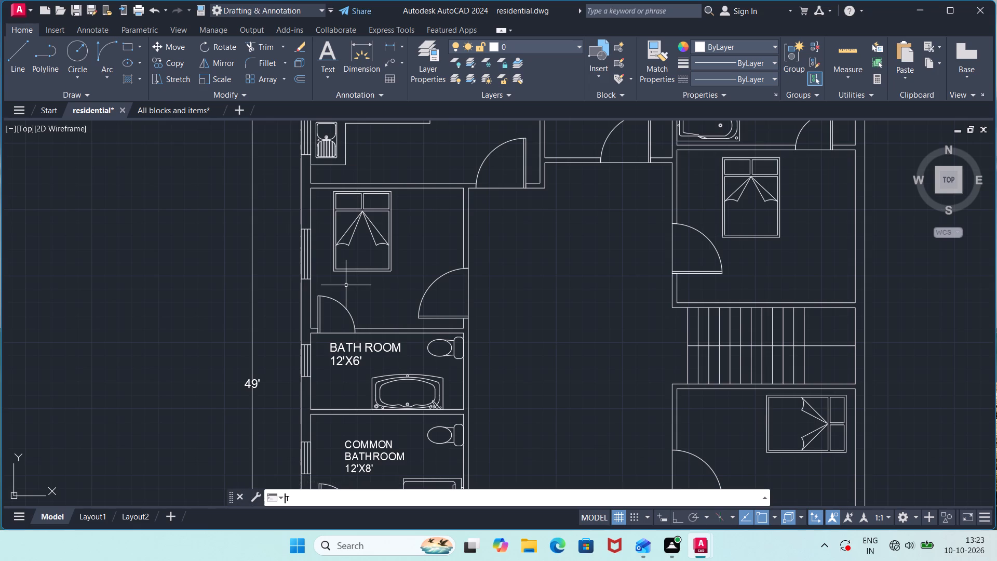
text(EXT)
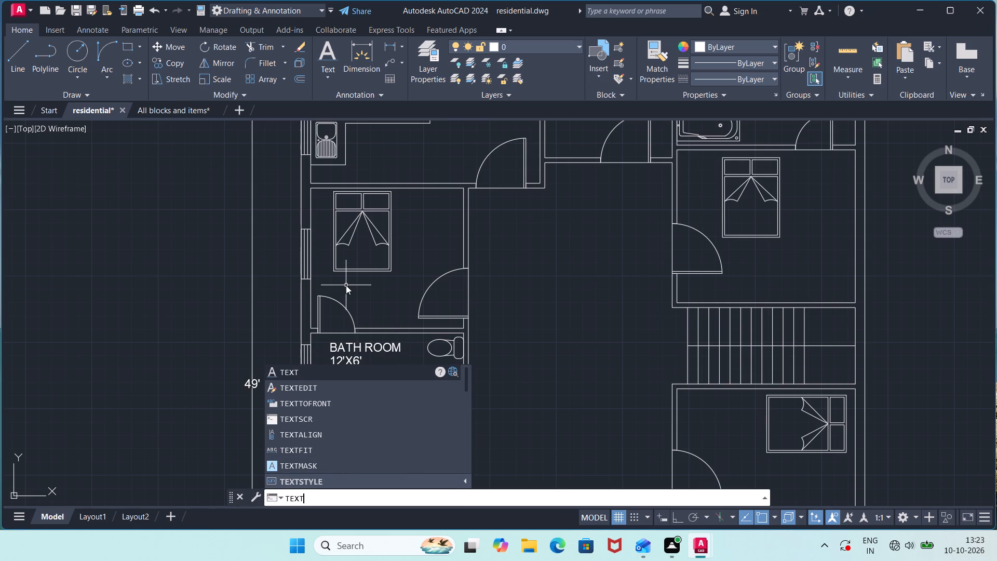
key(Return)
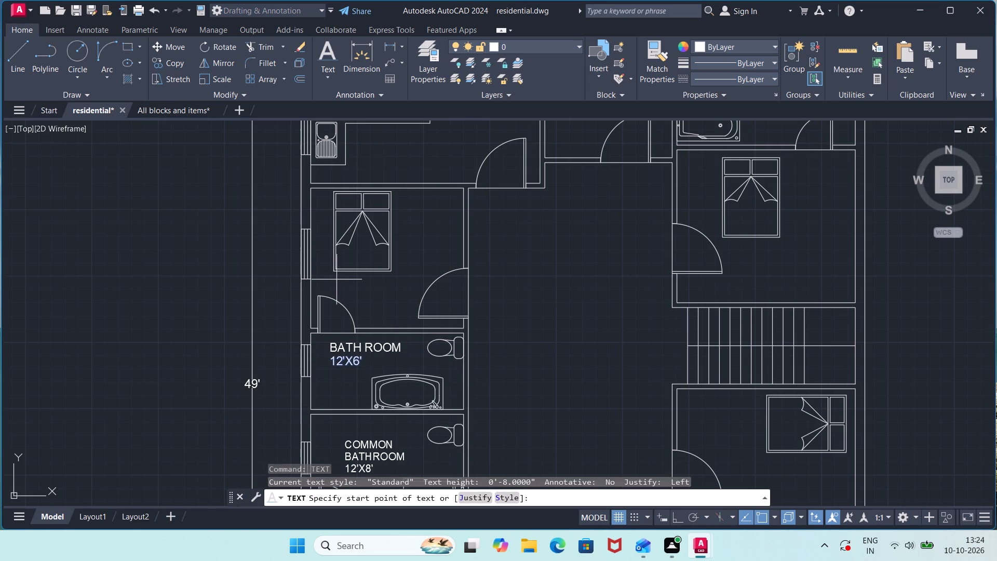
click(336, 279)
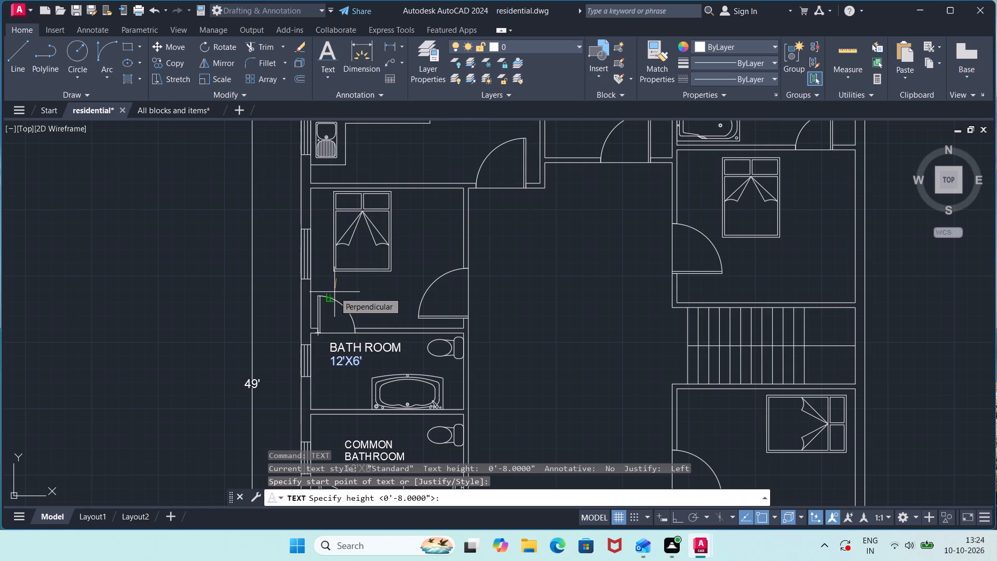
text(7")
key(Return)
key(0)
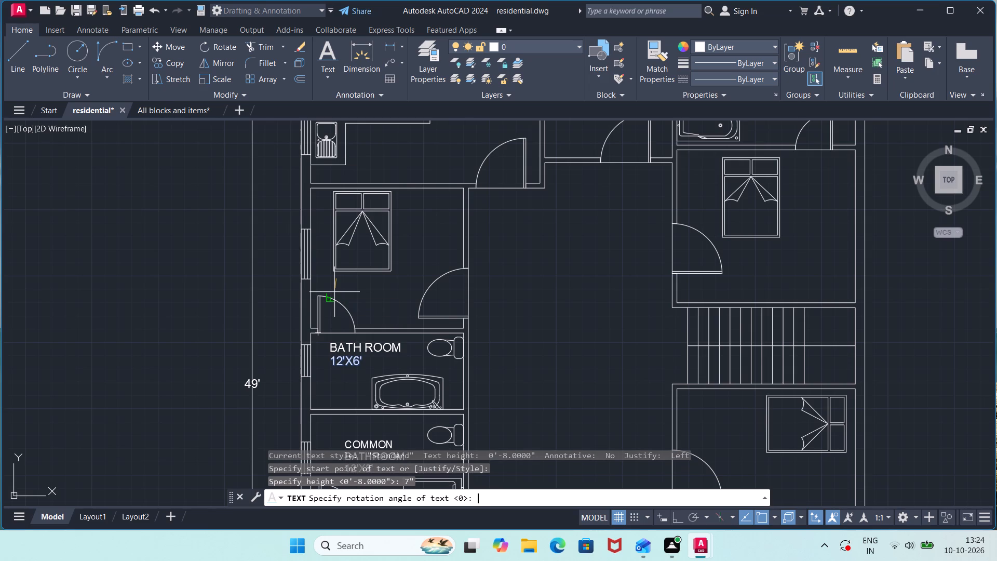
key(Return)
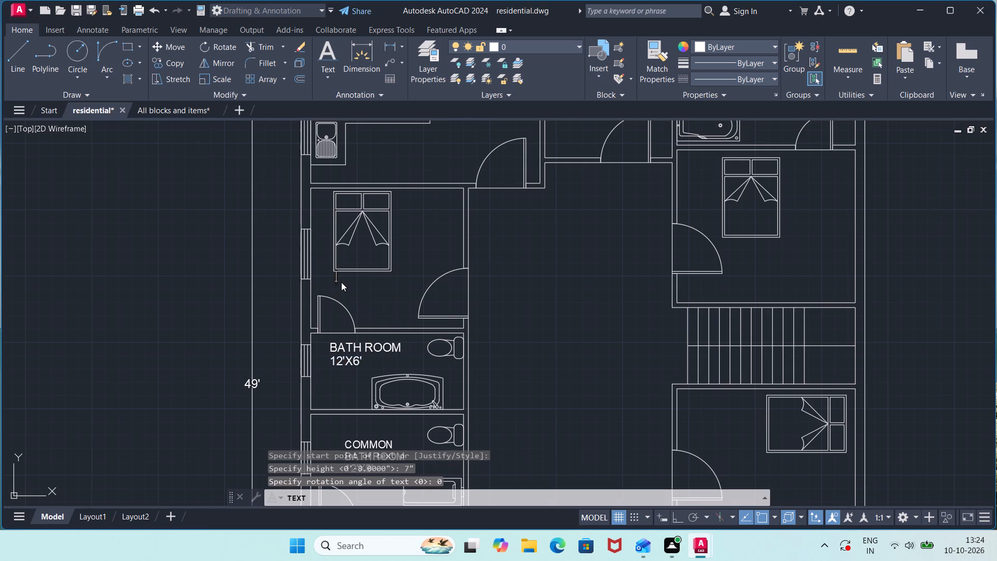
click(337, 291)
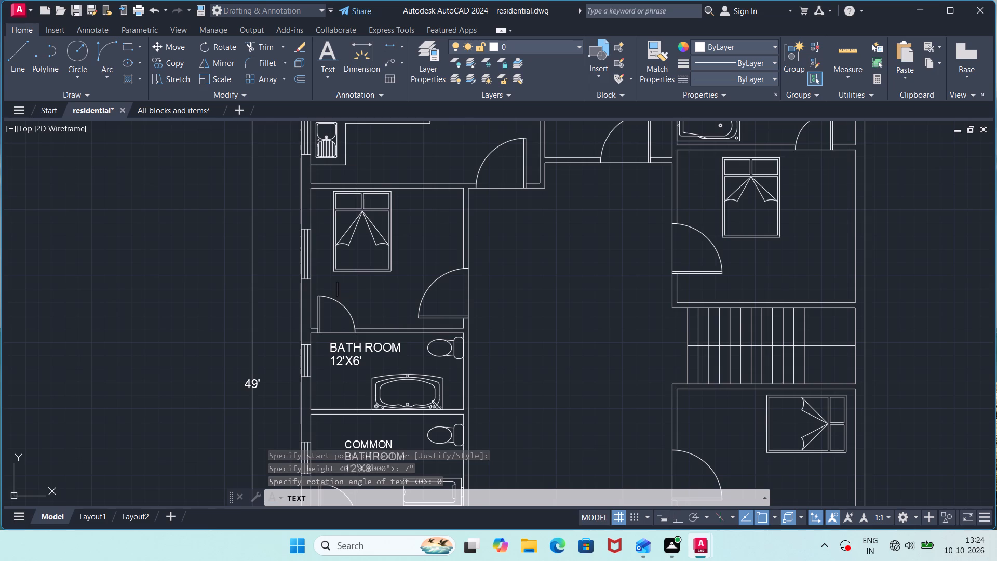
text(BED ROOM)
key(space)
key(Return)
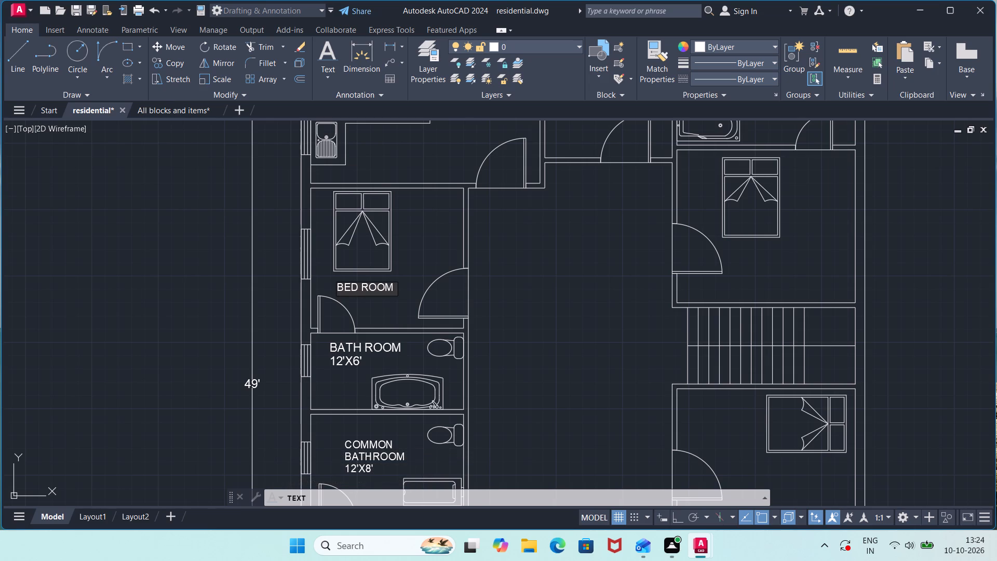
key(space)
key(space)
key(space)
key(space)
text(12')
key(x)
text(11')
key(Return)
key(Return)
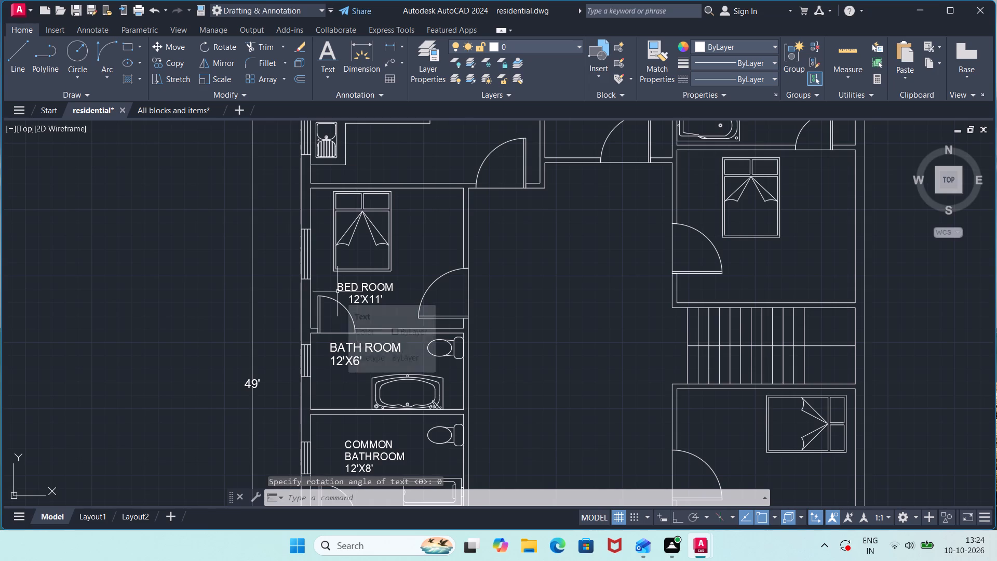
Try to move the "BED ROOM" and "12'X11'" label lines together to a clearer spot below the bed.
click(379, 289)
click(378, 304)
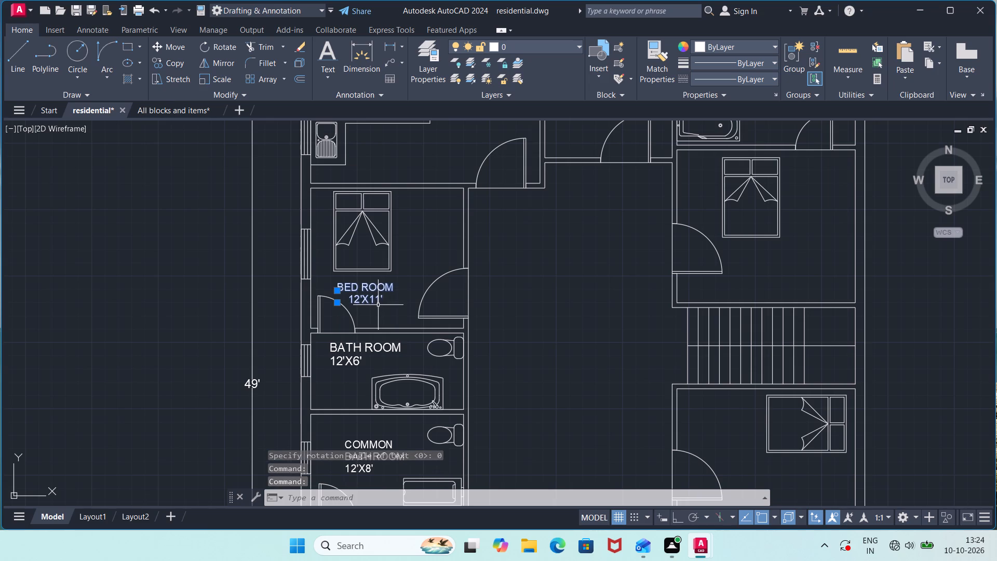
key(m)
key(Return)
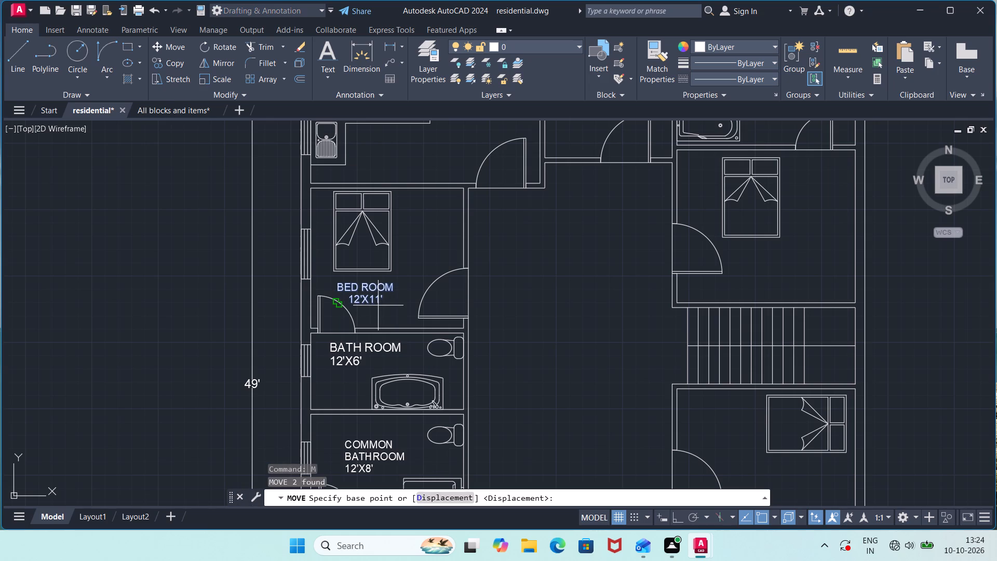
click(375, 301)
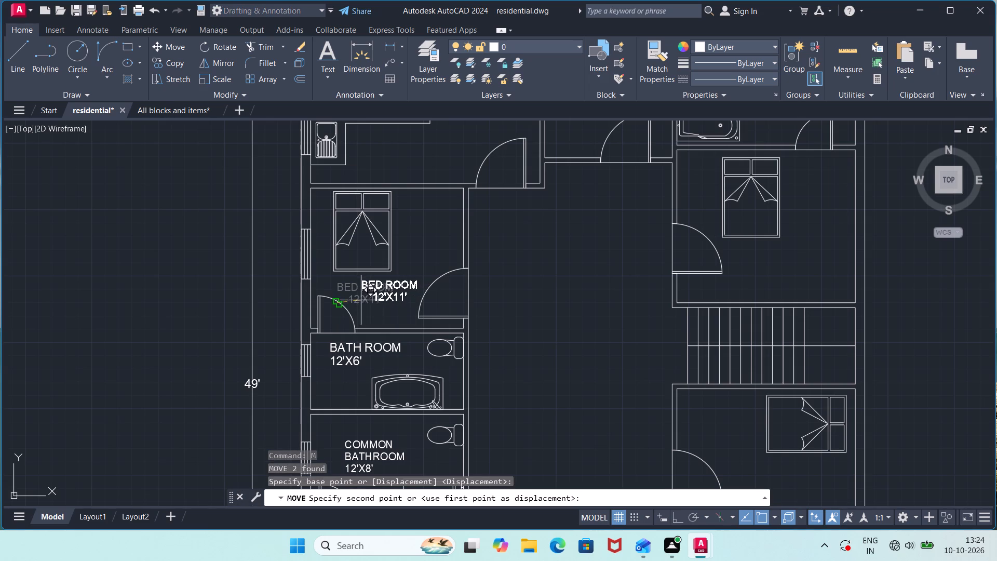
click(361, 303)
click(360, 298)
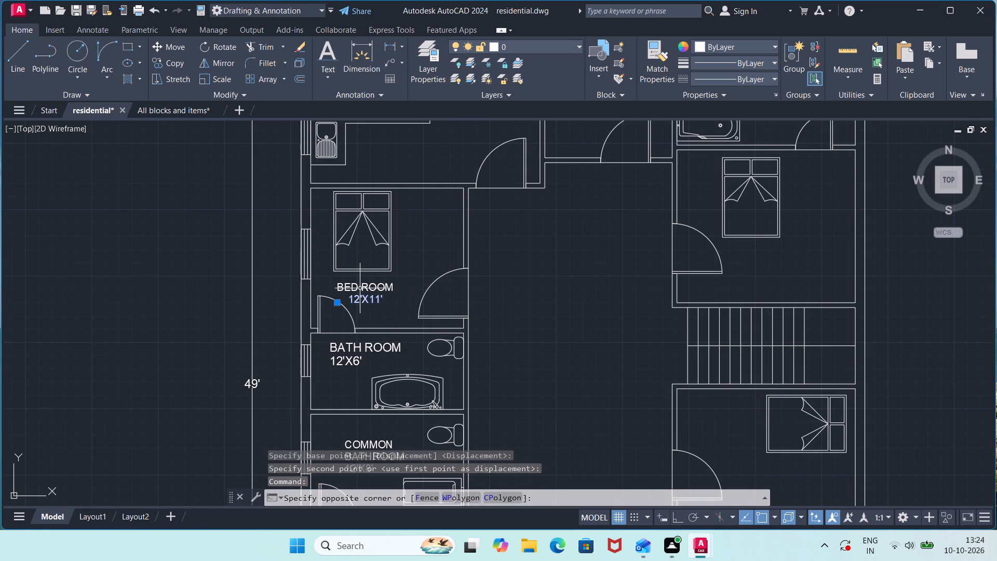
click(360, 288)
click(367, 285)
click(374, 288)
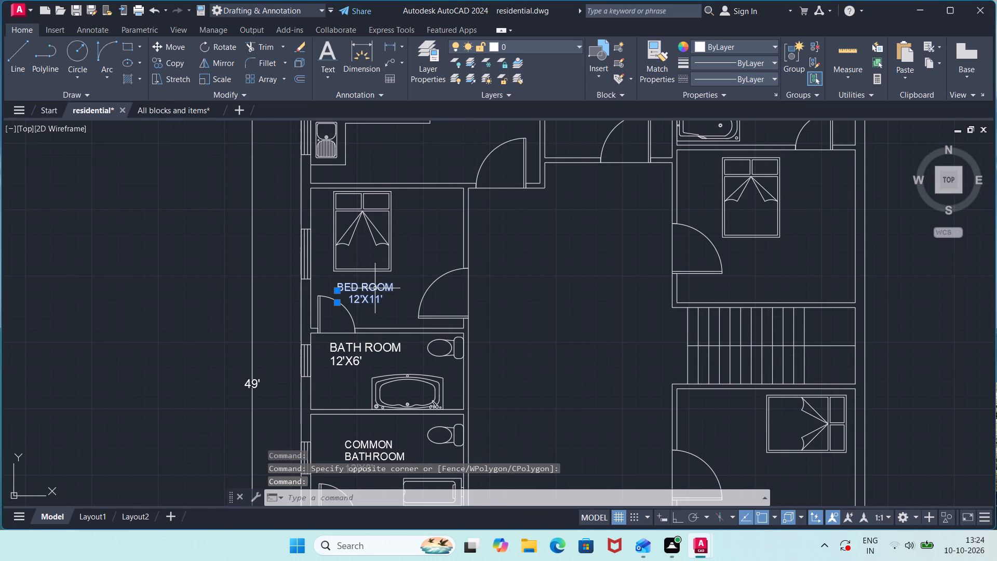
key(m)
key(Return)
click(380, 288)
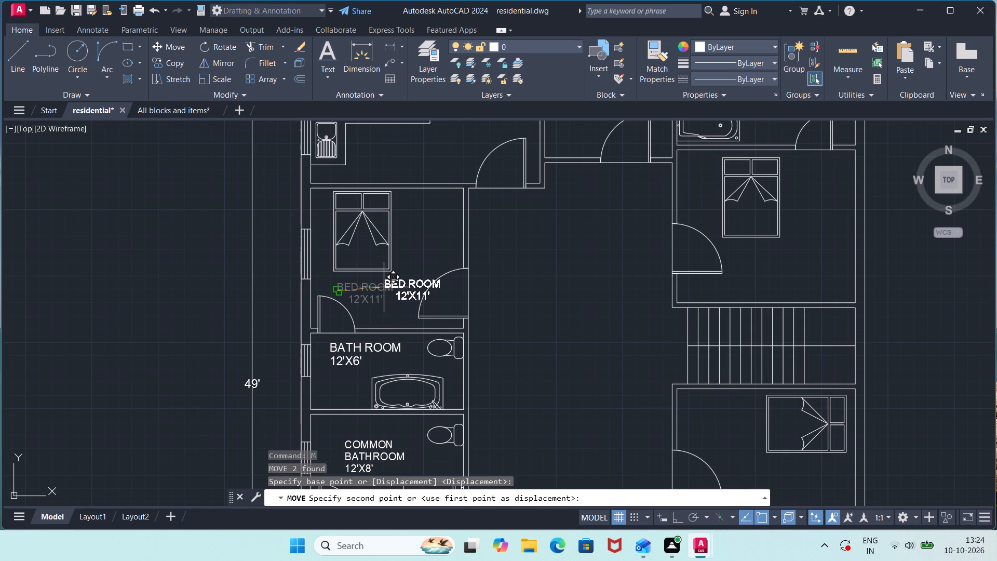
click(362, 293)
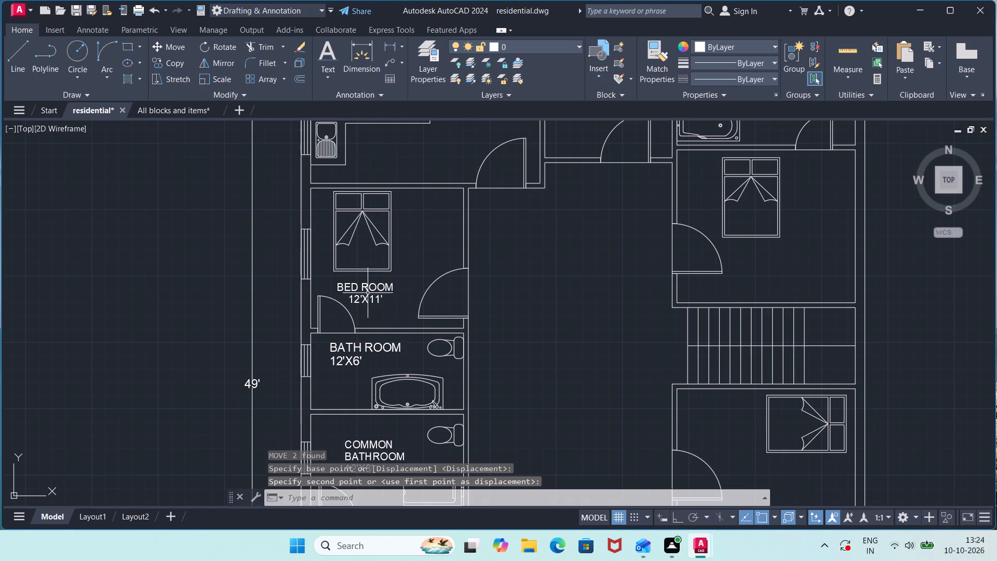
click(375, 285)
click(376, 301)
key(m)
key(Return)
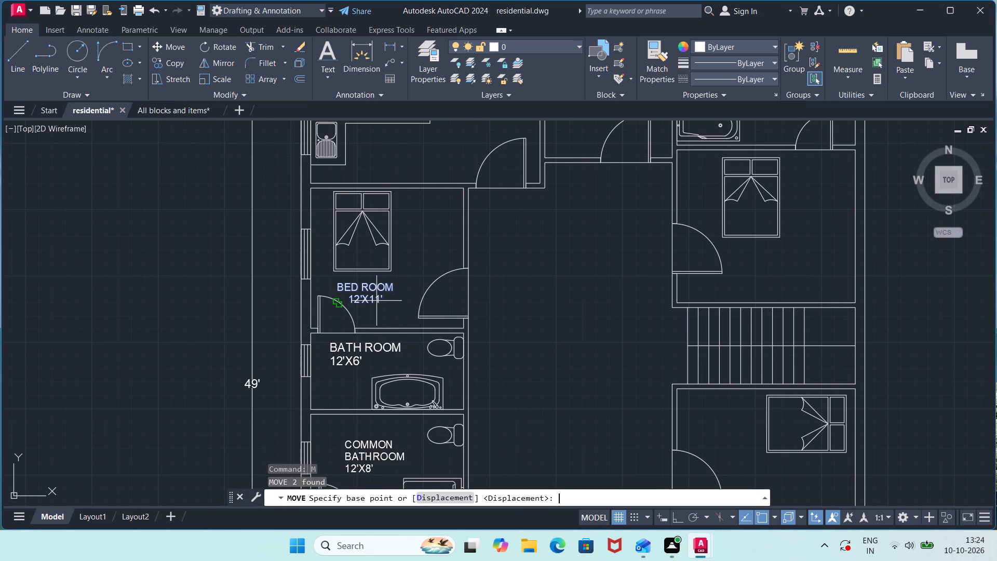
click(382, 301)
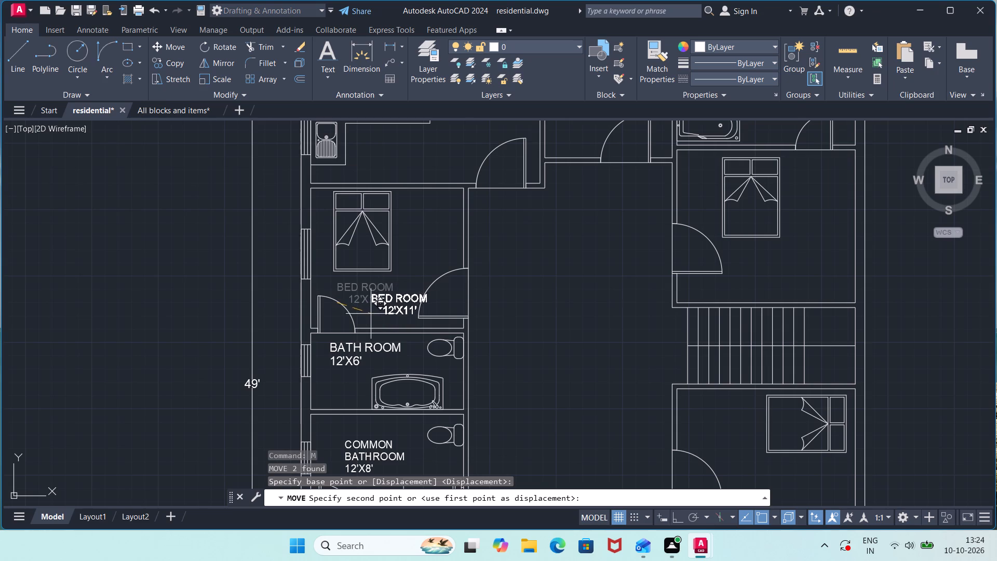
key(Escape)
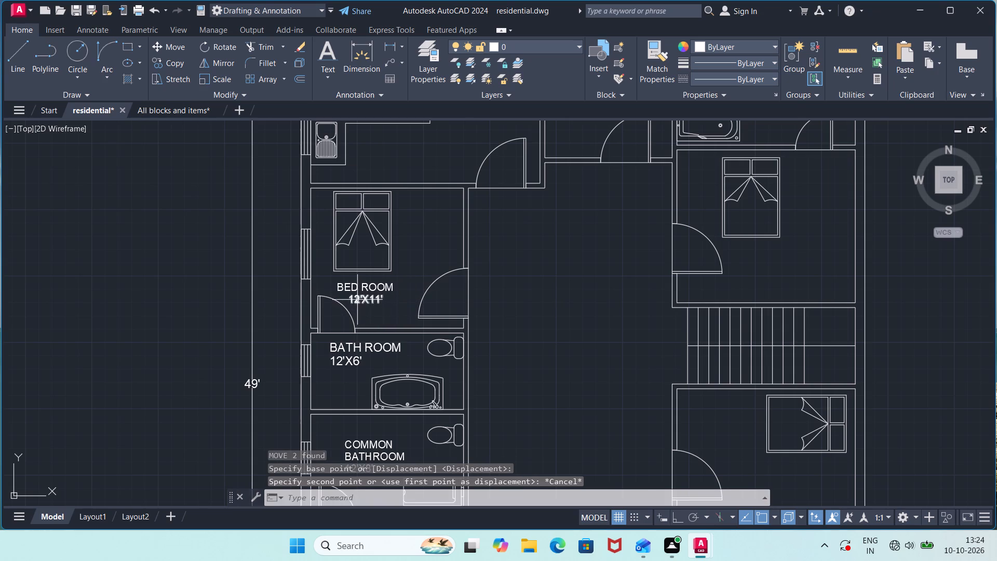
Move the "BED ROOM" and "12'X11'" label lines together slightly away from the bathroom door, into the space between the two door swings.
click(357, 290)
click(359, 300)
key(m)
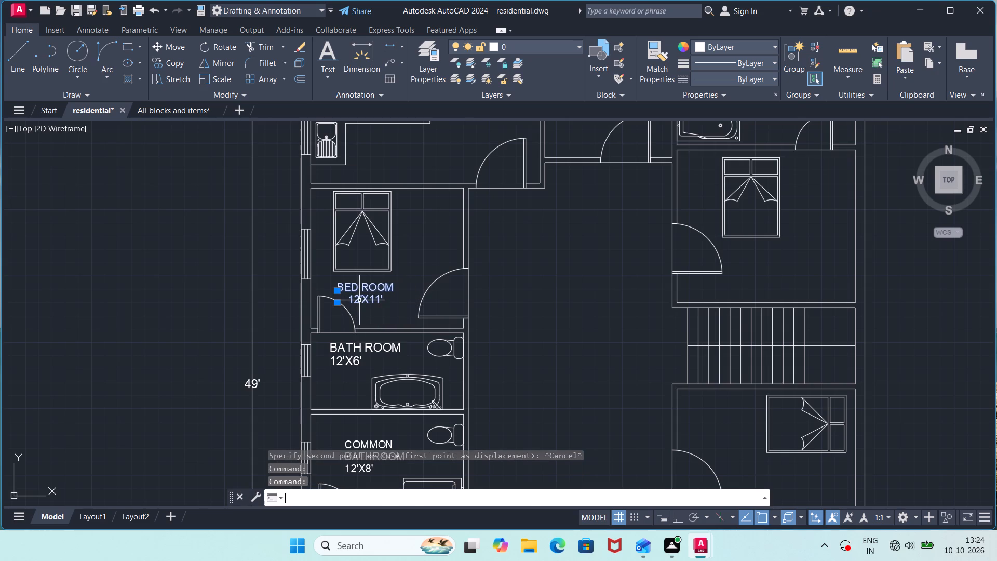
key(Return)
scroll(383, 299, up, 3)
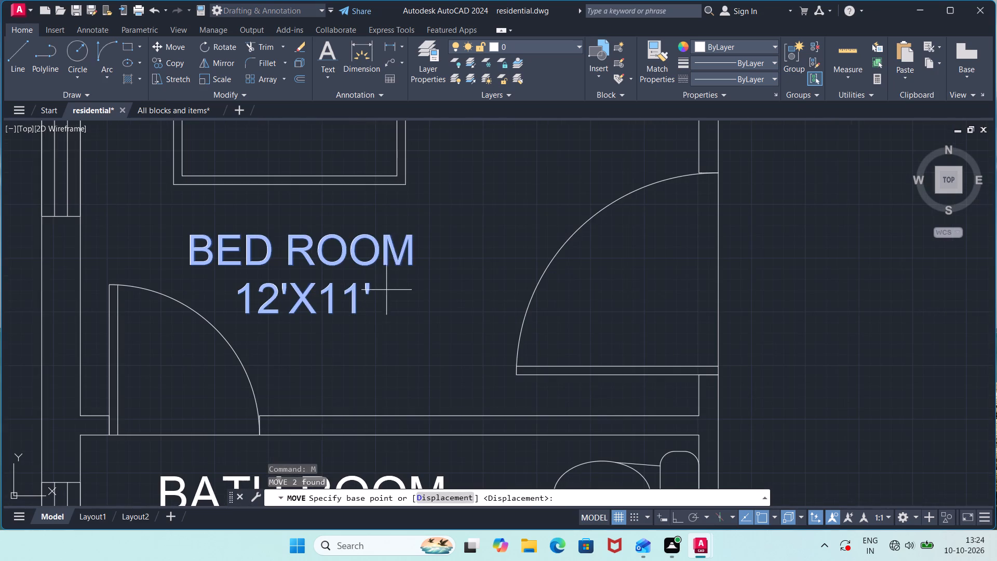
click(412, 265)
click(456, 277)
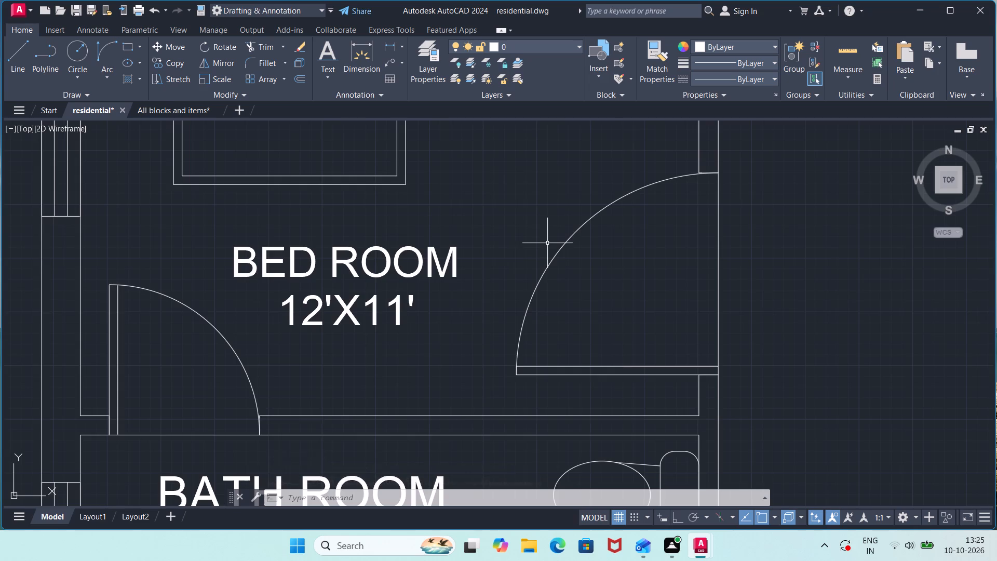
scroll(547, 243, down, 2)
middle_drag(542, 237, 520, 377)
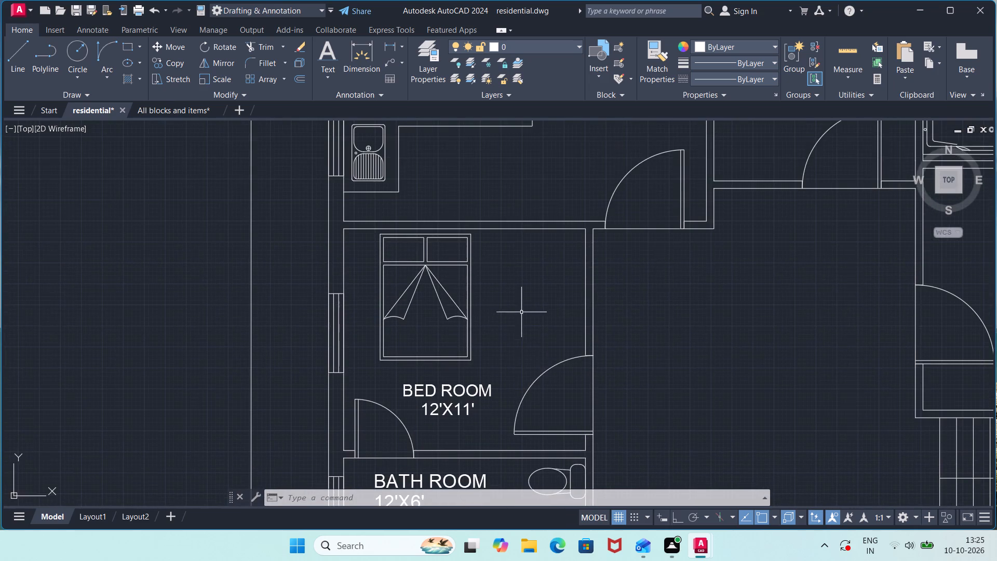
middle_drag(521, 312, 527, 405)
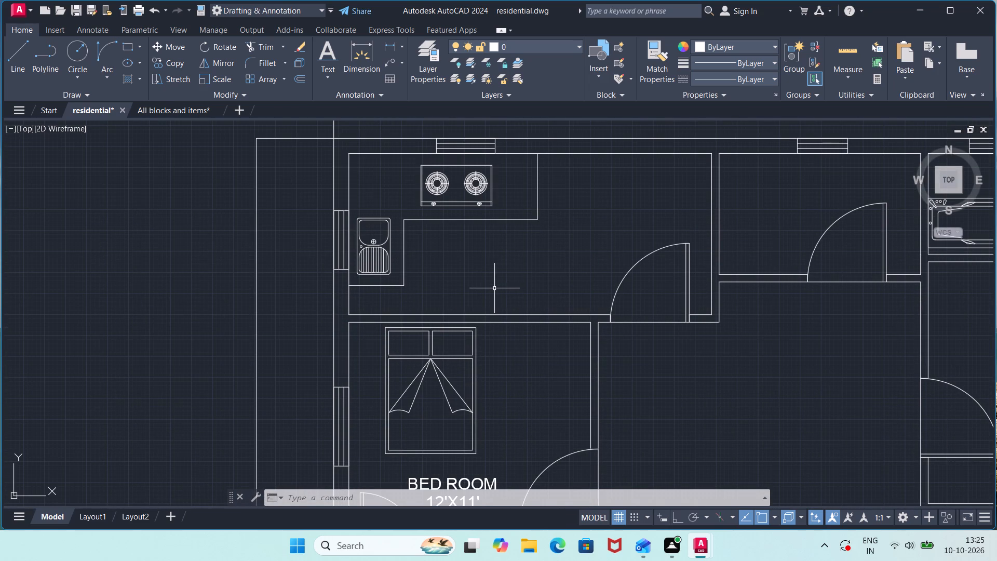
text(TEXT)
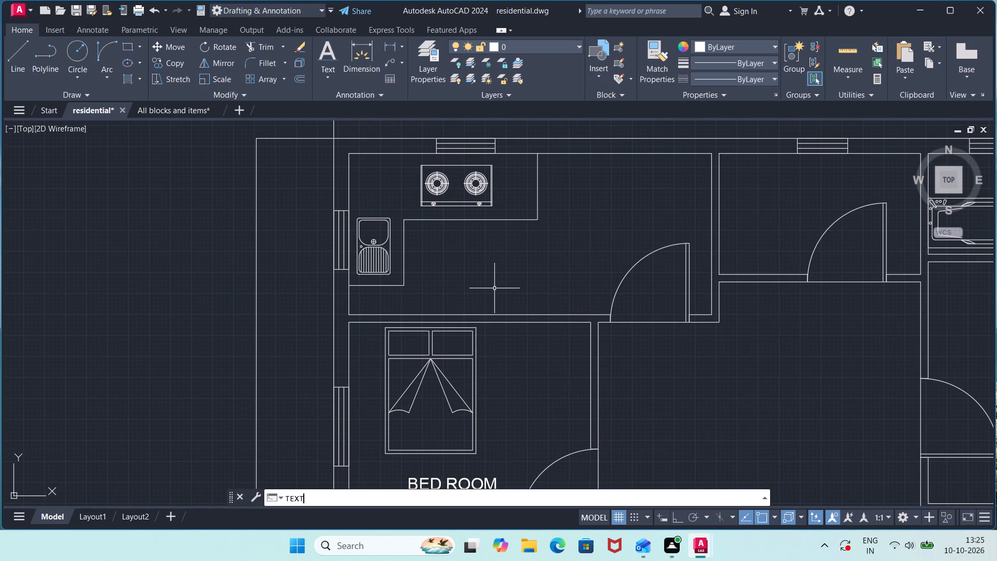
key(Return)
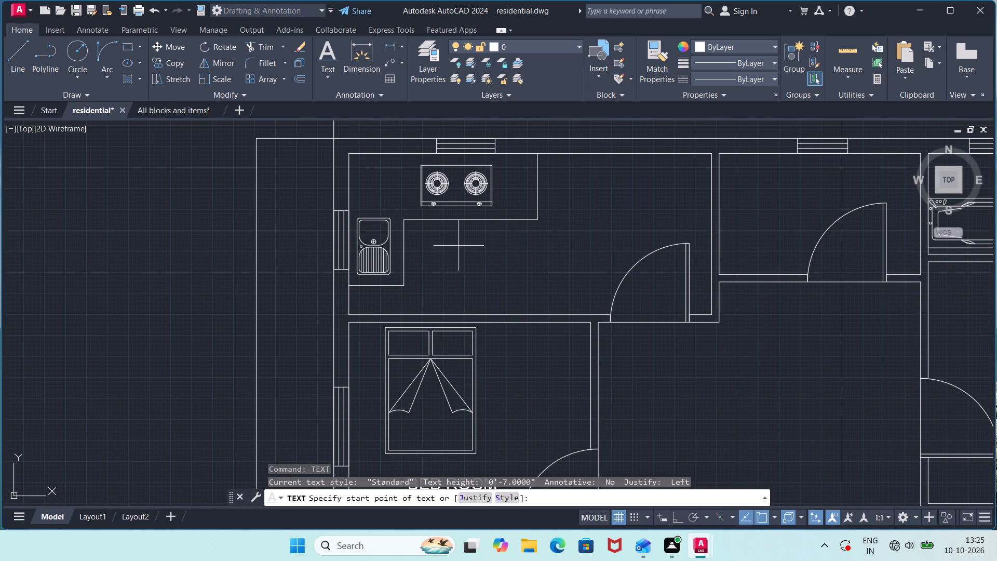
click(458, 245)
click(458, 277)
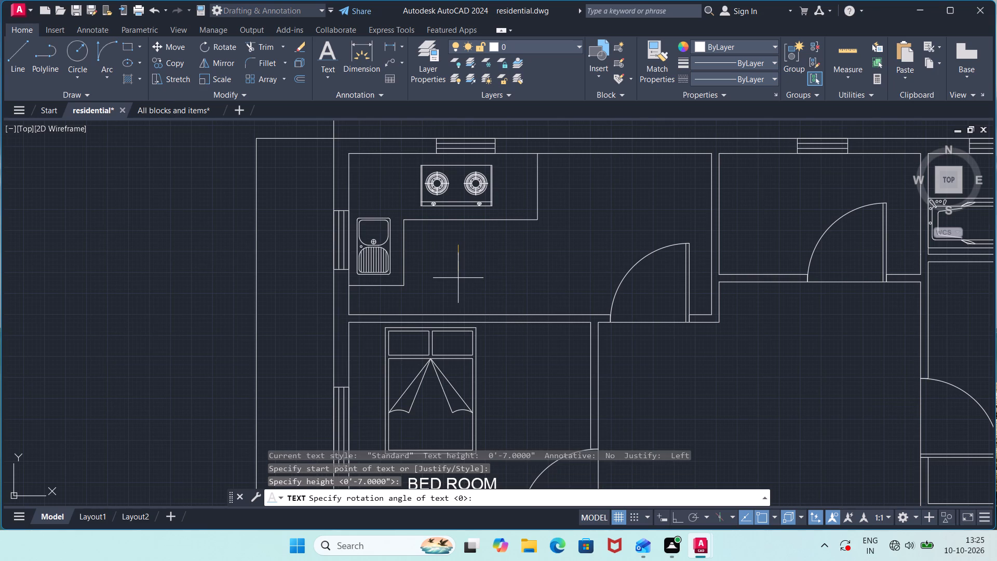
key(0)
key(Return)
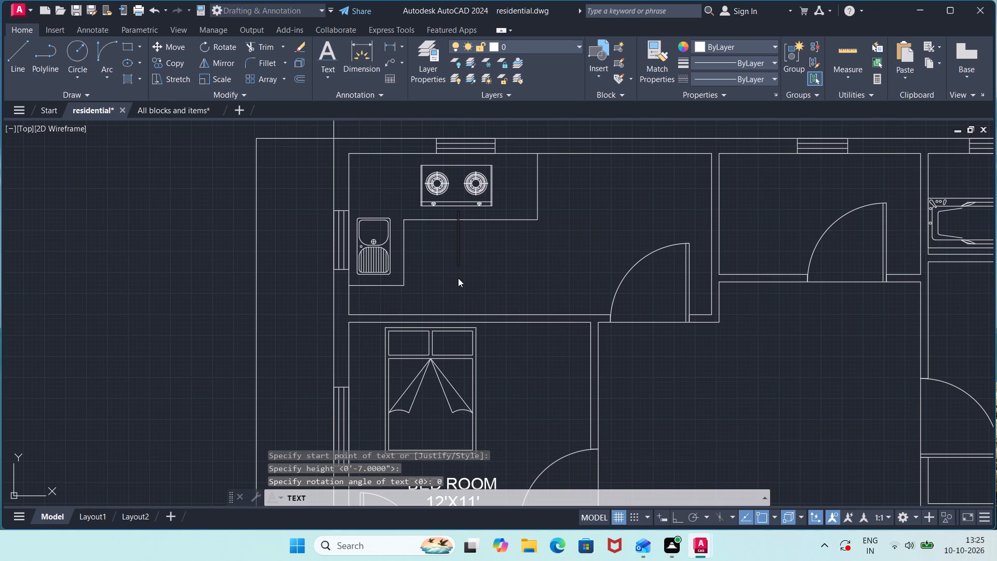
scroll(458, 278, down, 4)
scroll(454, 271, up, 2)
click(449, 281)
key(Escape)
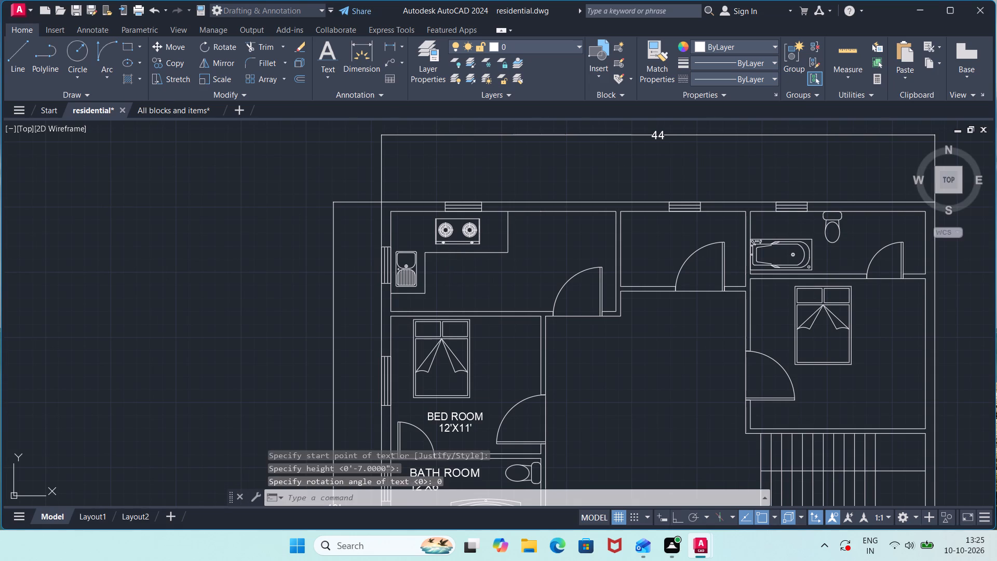
Label the kitchen, in the open floor below the stove counter, with single-line text "KITCHEN" and "18'X8'" on two lines, height 7", rotation 0.
text(TEXT)
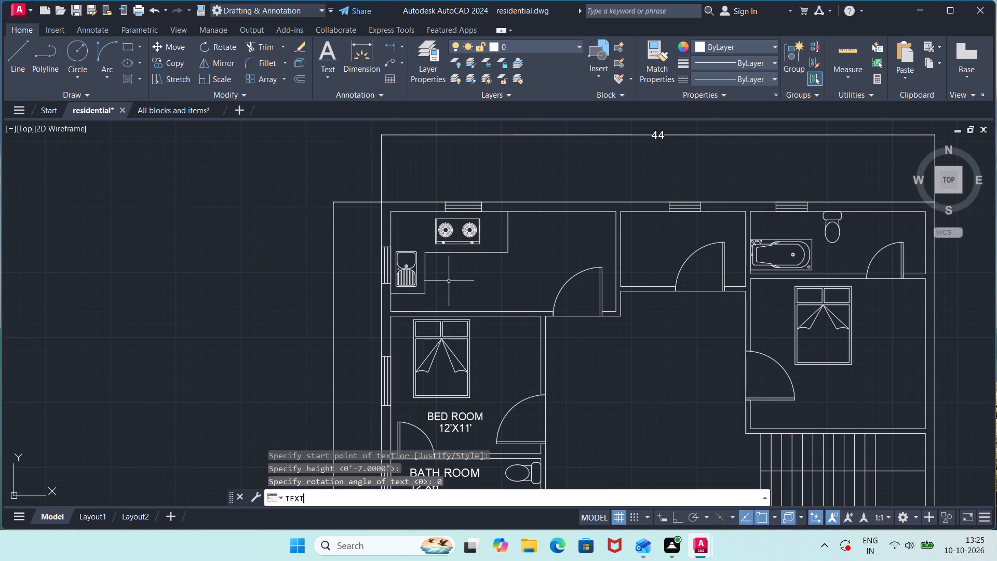
key(Return)
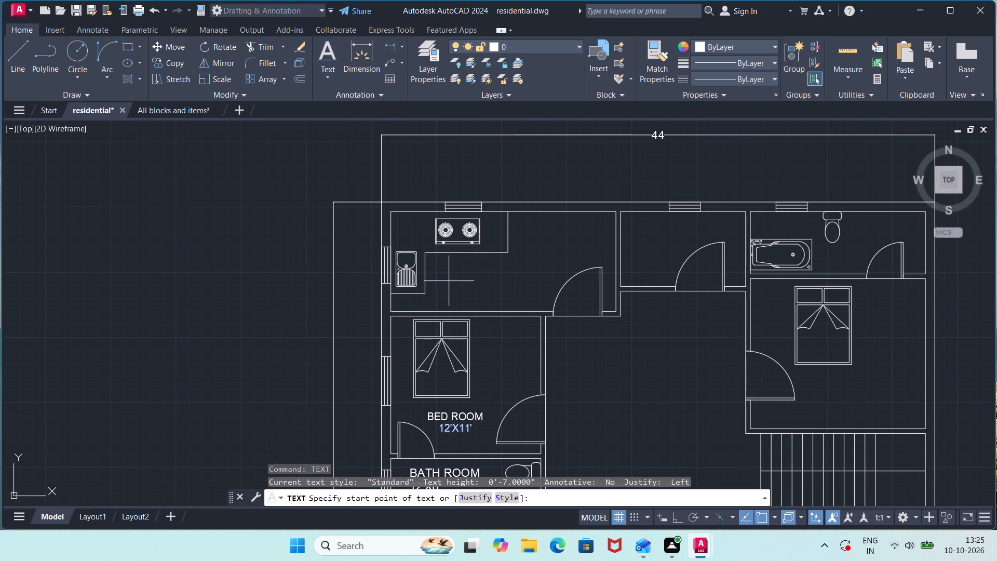
click(462, 275)
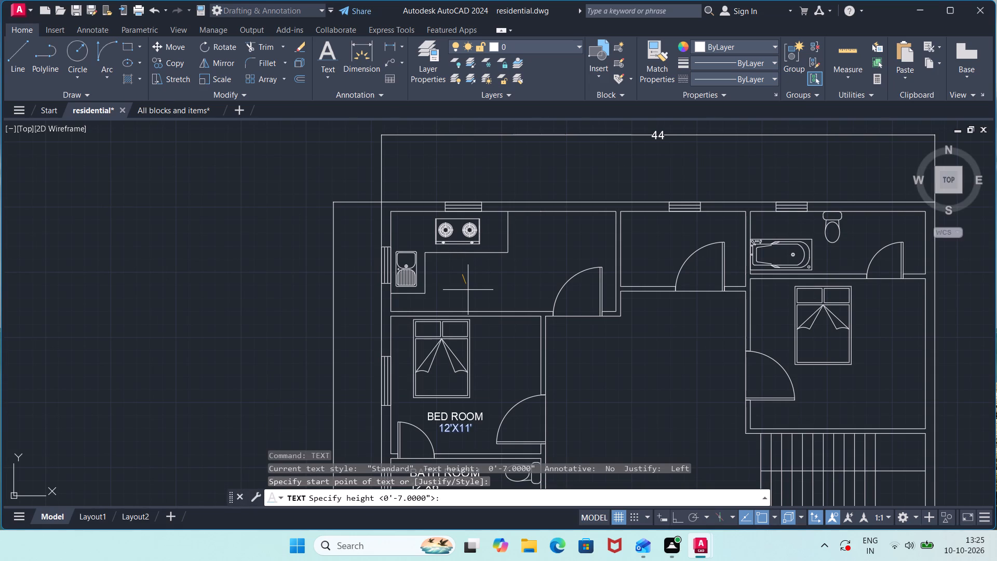
key(7)
key(shift+quotedbl)
key(Return)
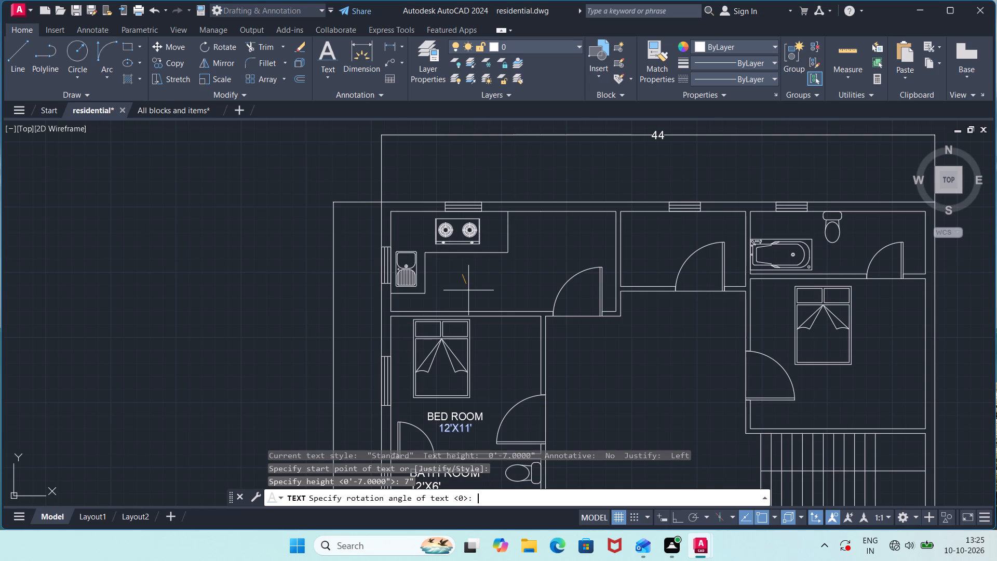
key(0)
key(Return)
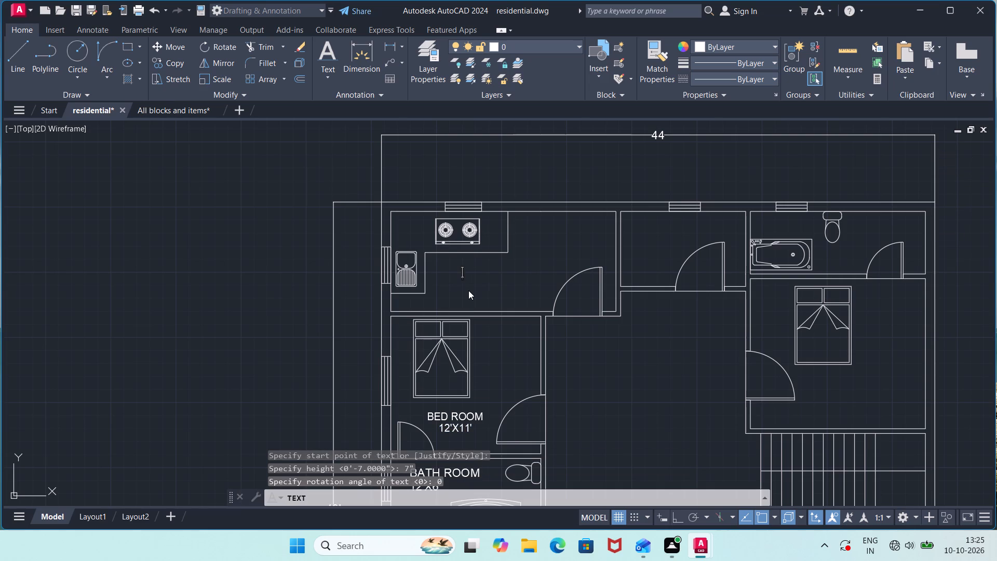
key(k)
text(ITCHEN)
key(Return)
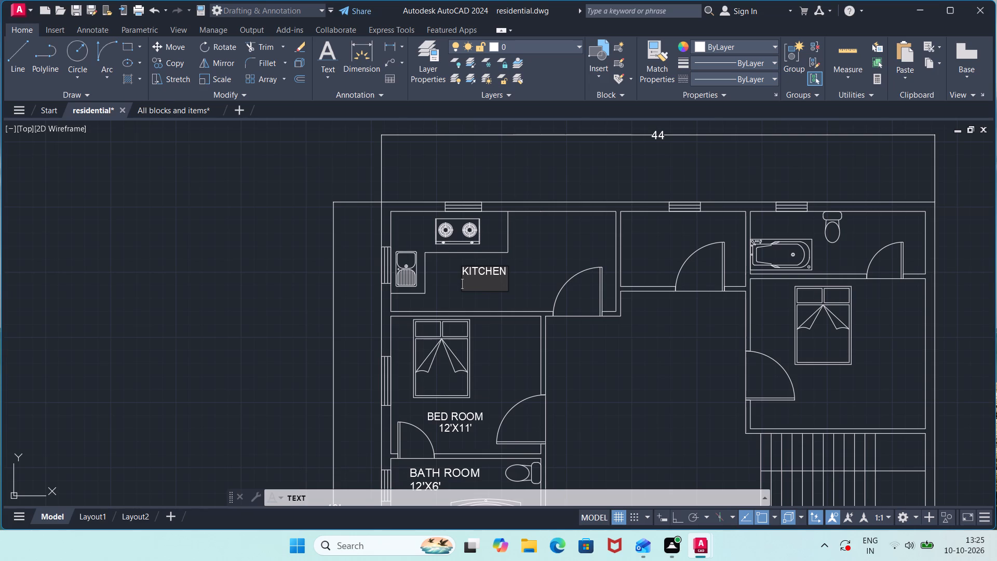
text(18')
key(x)
key(8)
key(apostrophe)
key(Return)
key(Return)
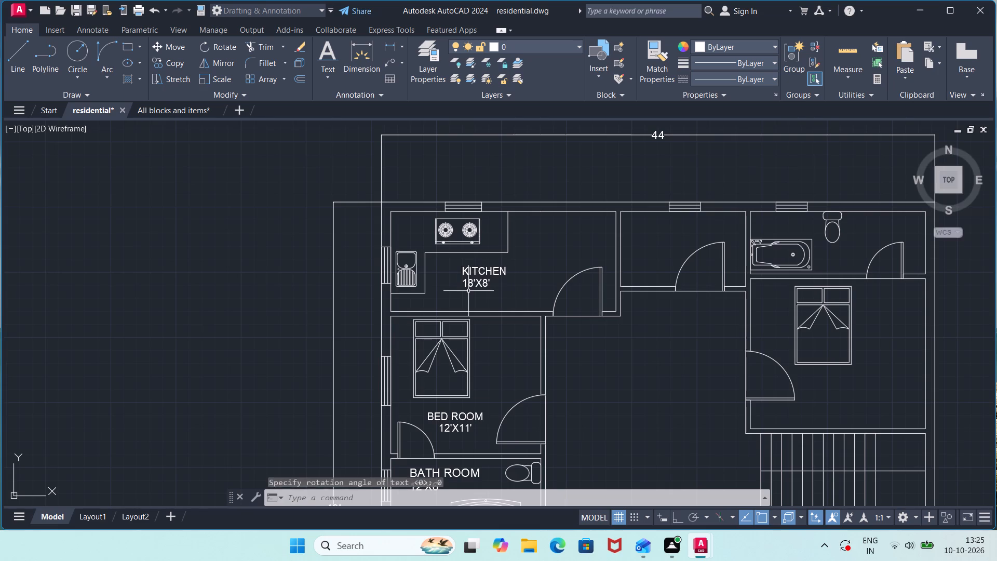
Label the small room beside the kitchen, above its door swing, with single-line text "UTILITY", height 7", rotation 0.
scroll(595, 333, down, 1)
middle_drag(607, 348, 464, 297)
scroll(474, 276, up, 1)
middle_drag(492, 185, 493, 245)
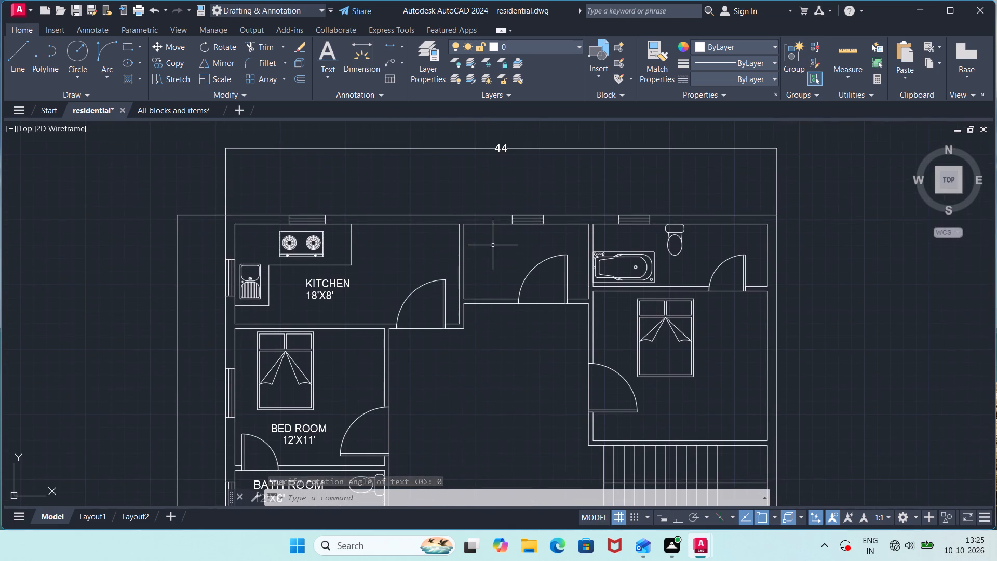
scroll(501, 251, up, 1)
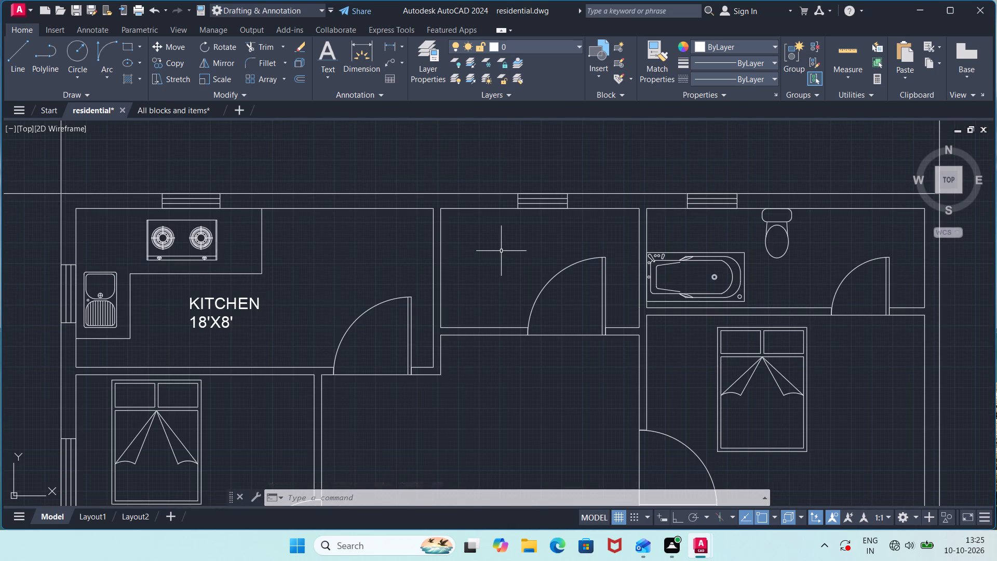
text(TEXT)
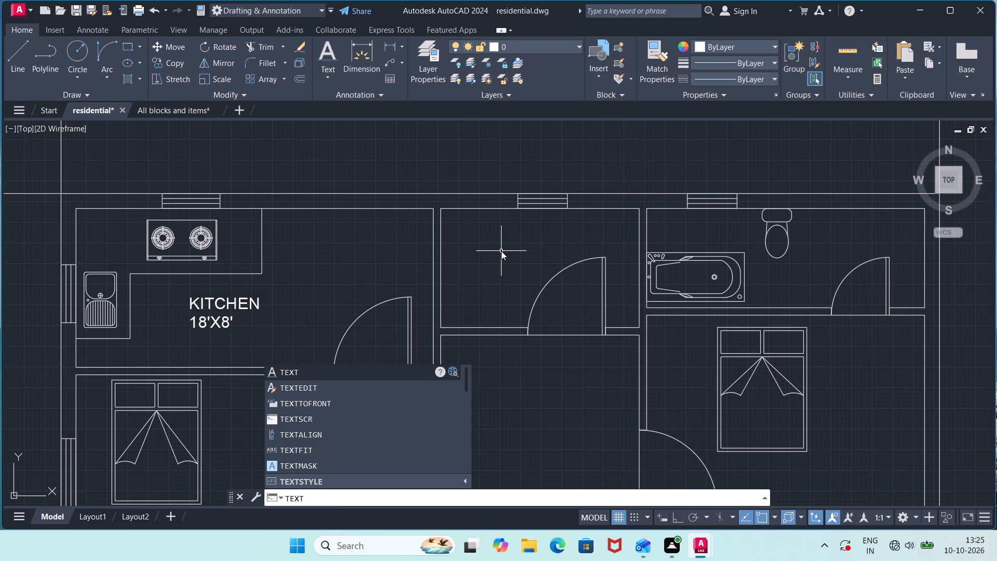
key(Return)
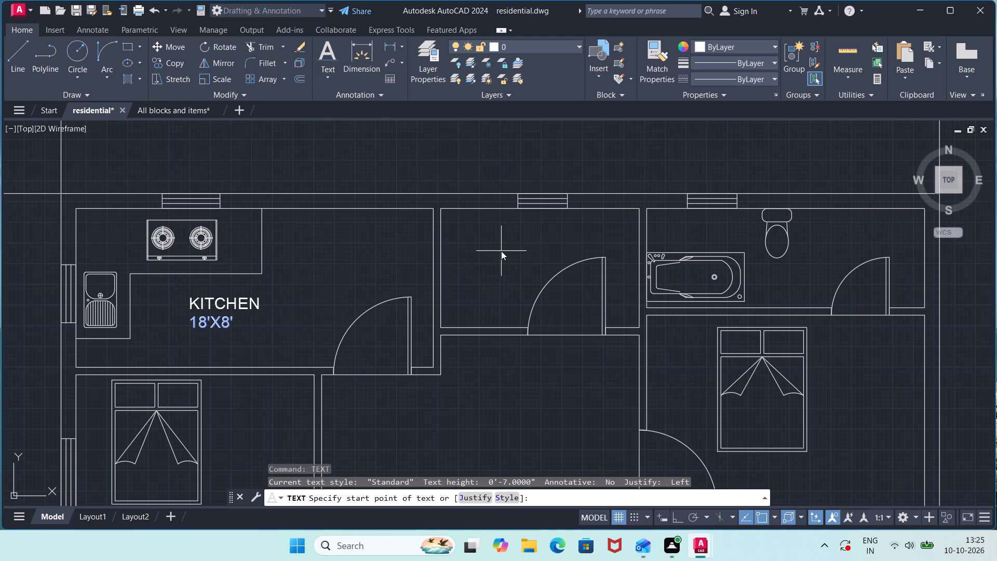
click(479, 228)
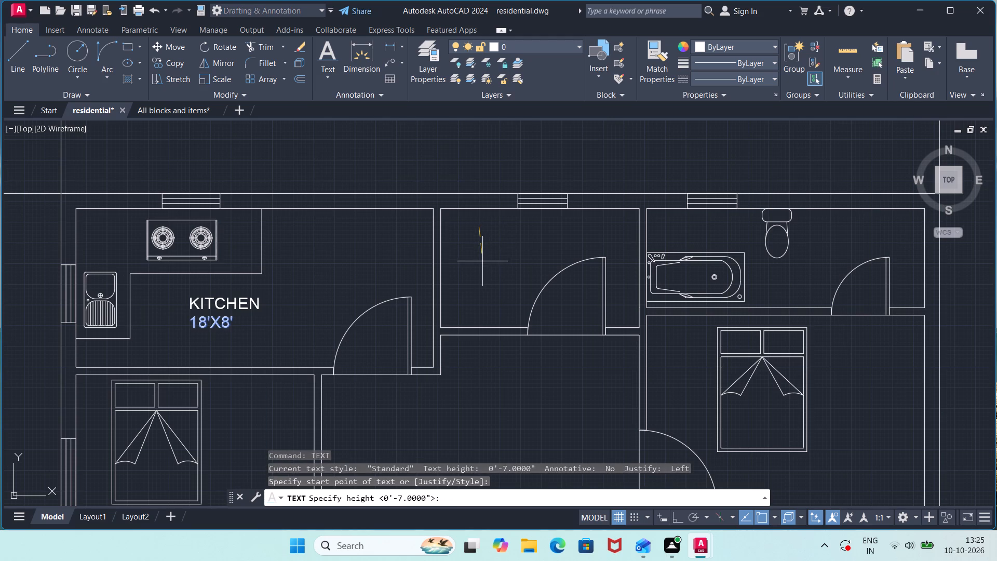
key(7)
key(shift+quotedbl)
key(Return)
key(0)
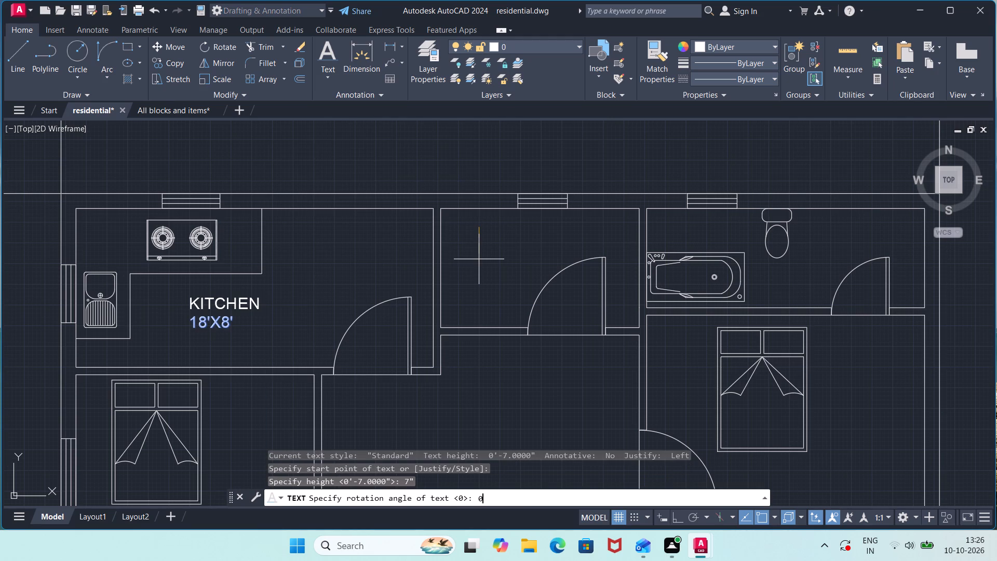
key(Return)
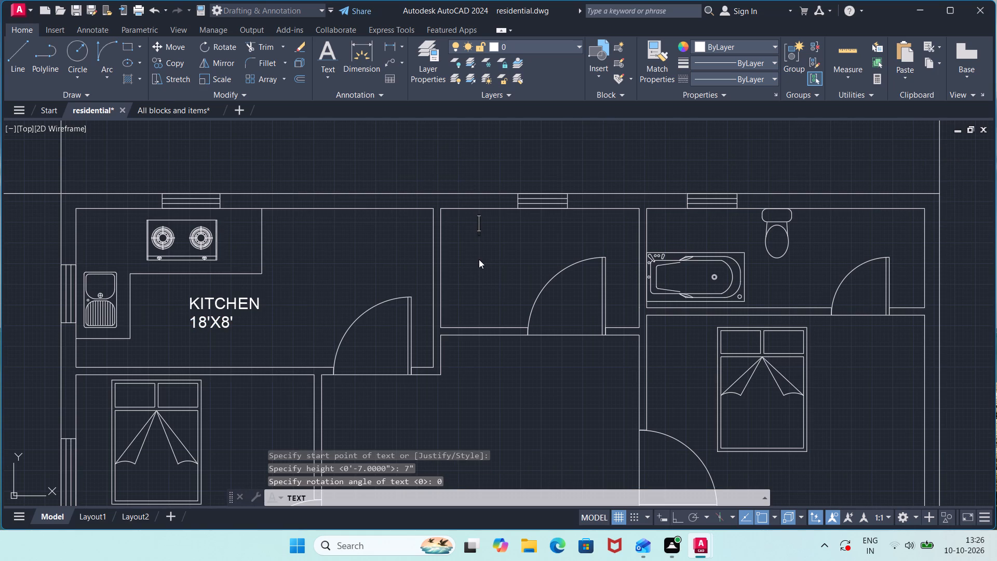
text(UT)
text(ILITY)
key(Return)
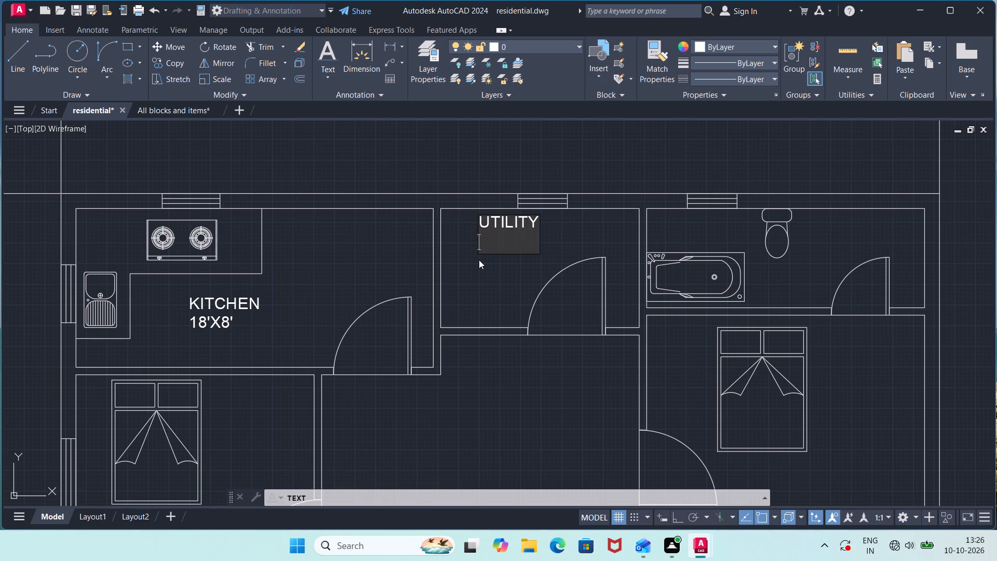
key(Return)
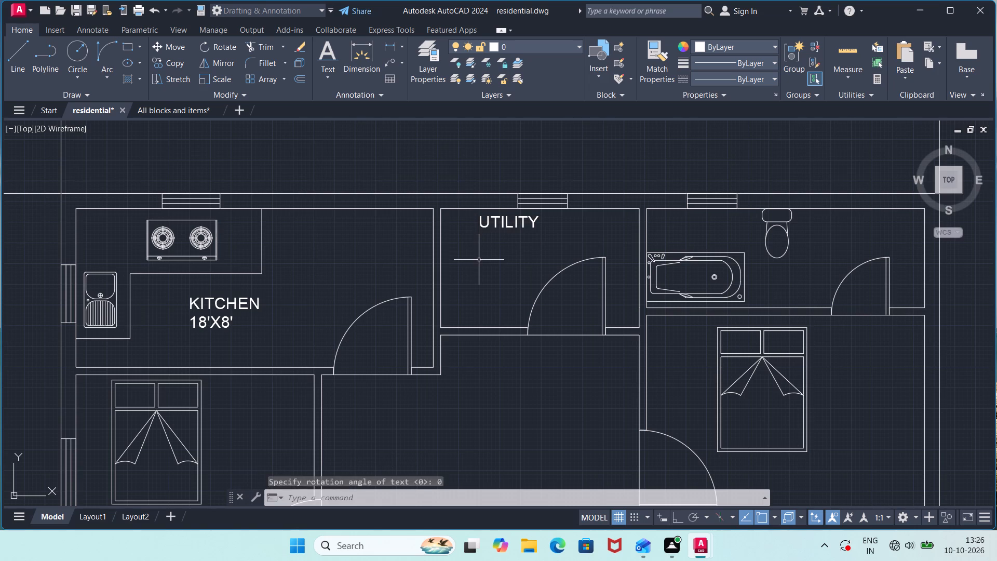
key(Return)
key(Escape)
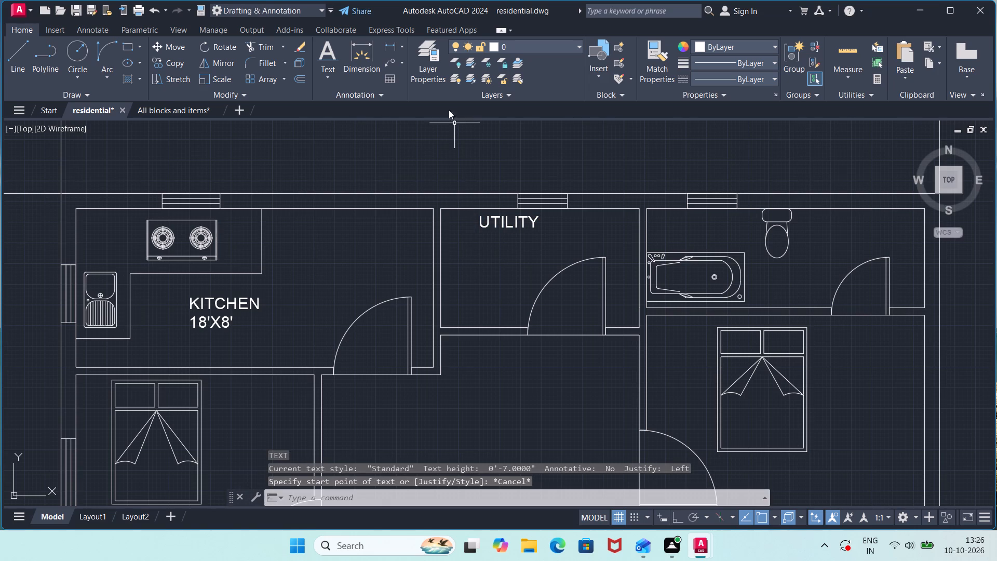
Check the utility room's width between its two side walls with a linear dimension, without placing it.
click(387, 40)
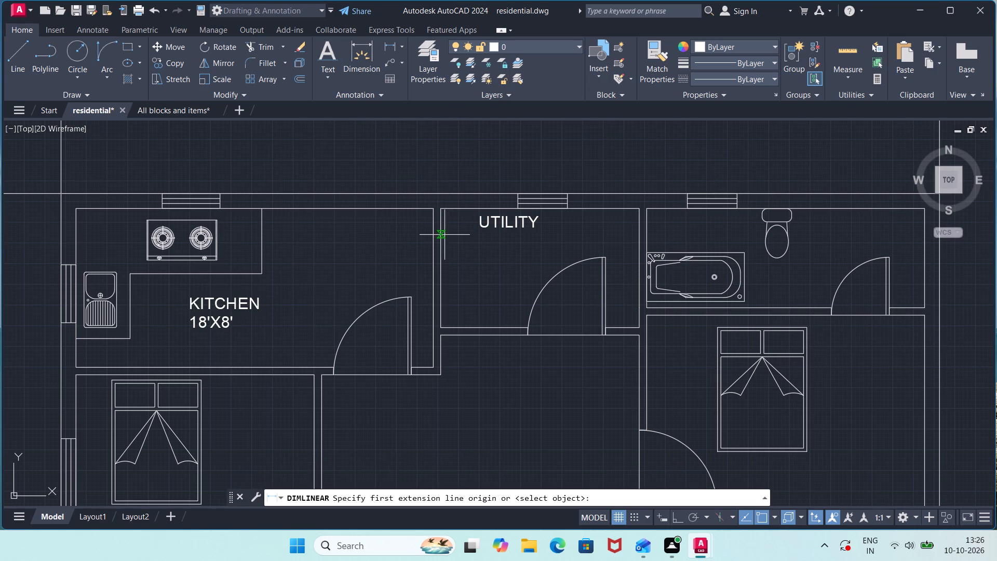
click(441, 235)
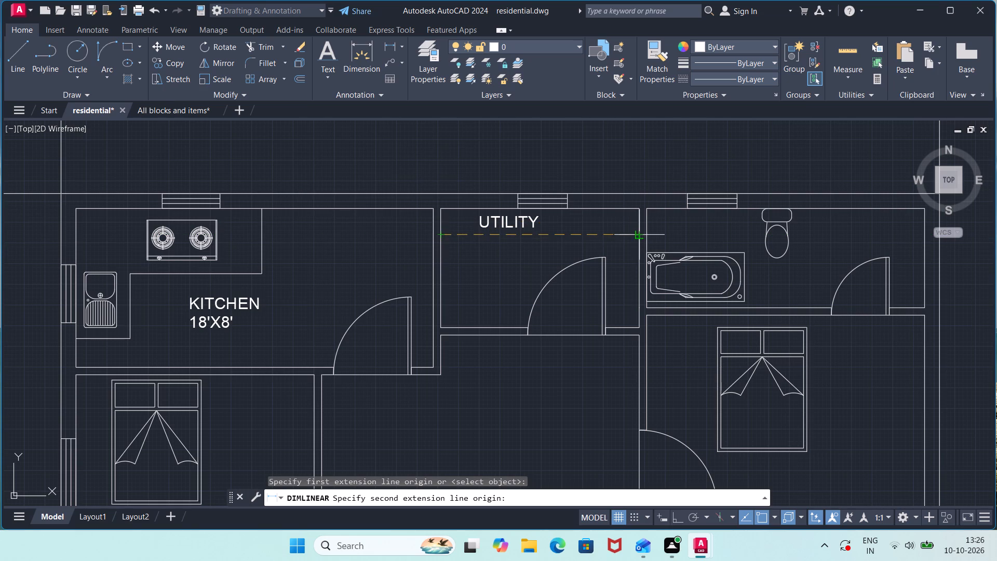
click(639, 237)
key(Escape)
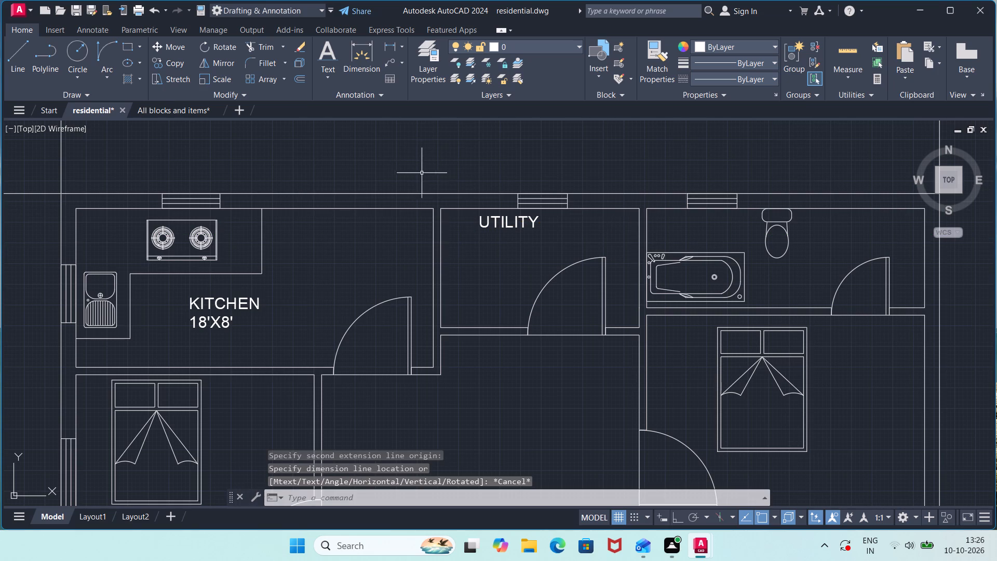
Add the size "10'X6'" as single-line text just below "UTILITY", slightly indented, height 7", rotation 0.
click(327, 72)
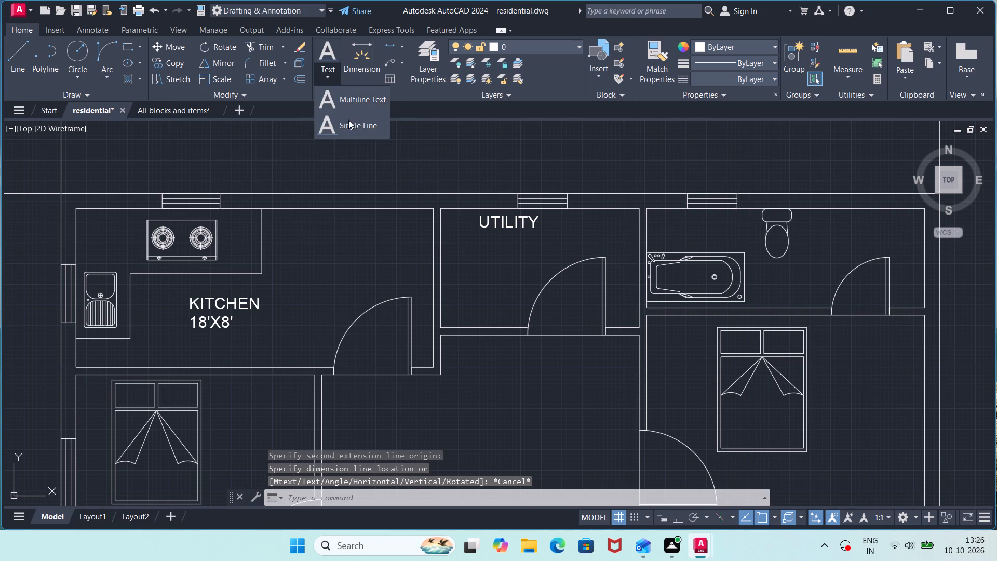
click(349, 133)
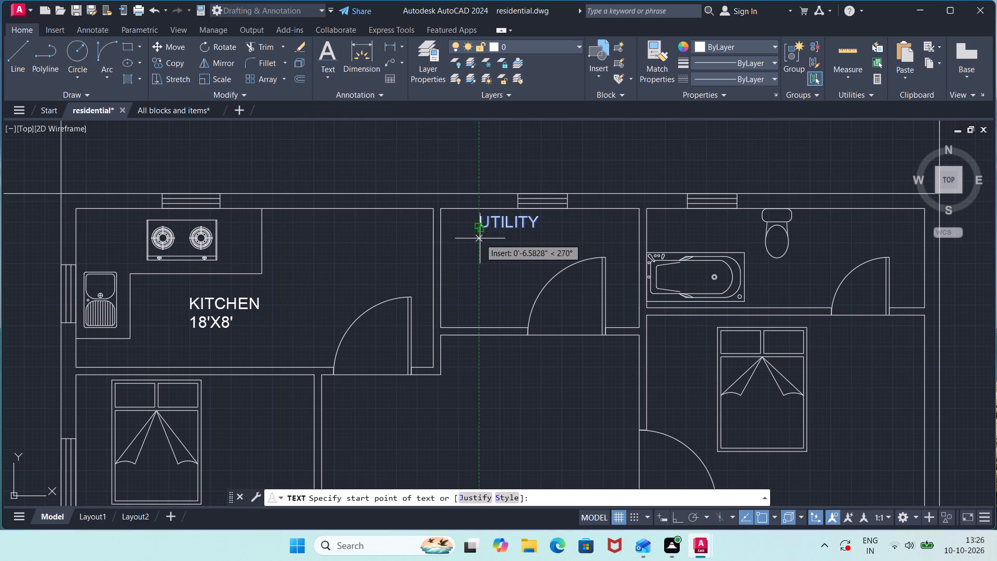
click(479, 236)
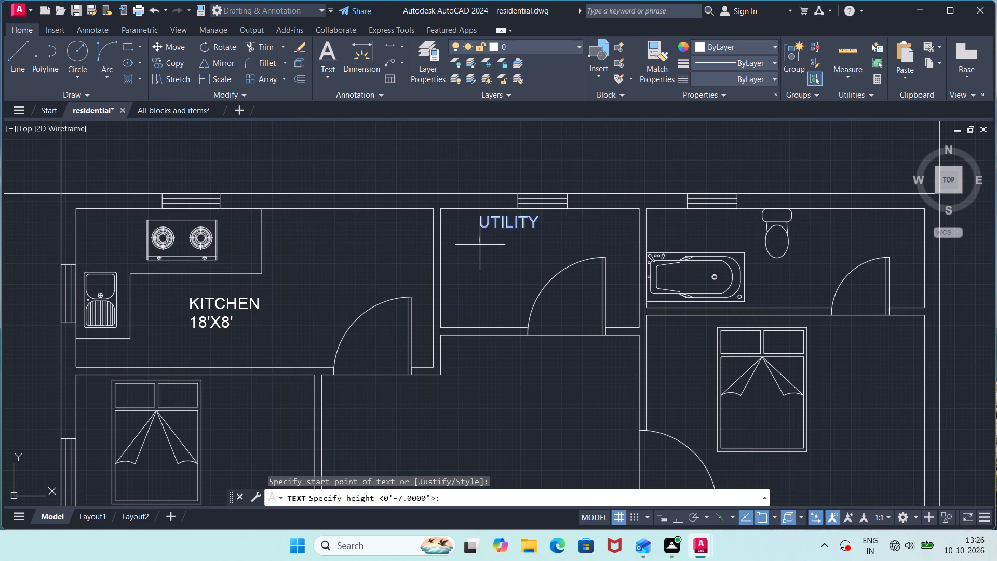
text(7")
key(Return)
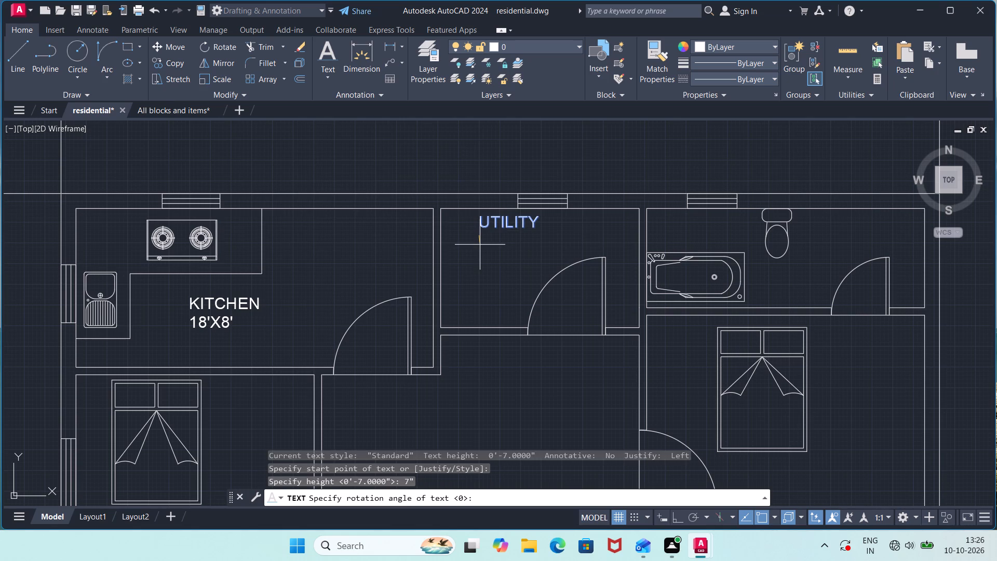
key(0)
key(Return)
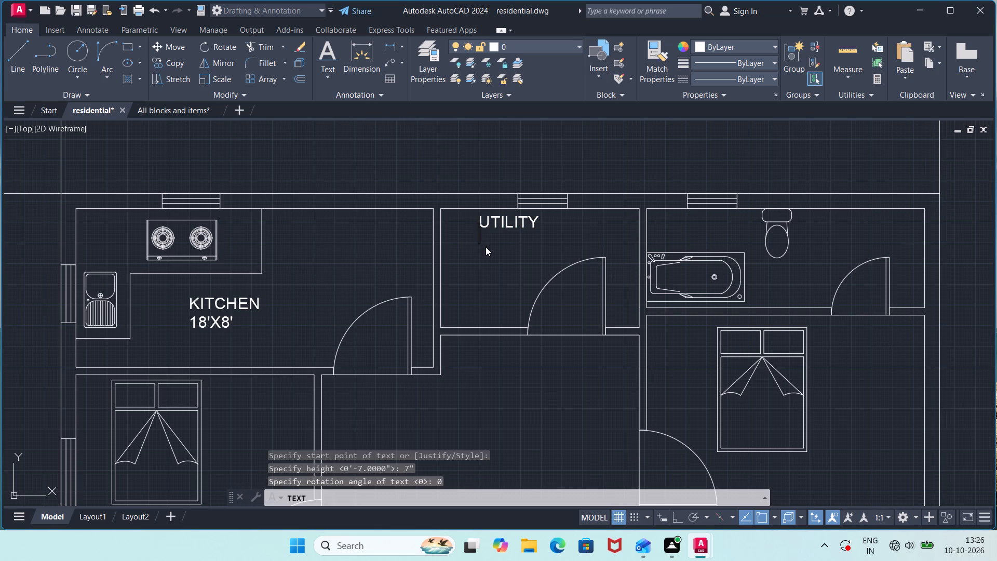
click(486, 247)
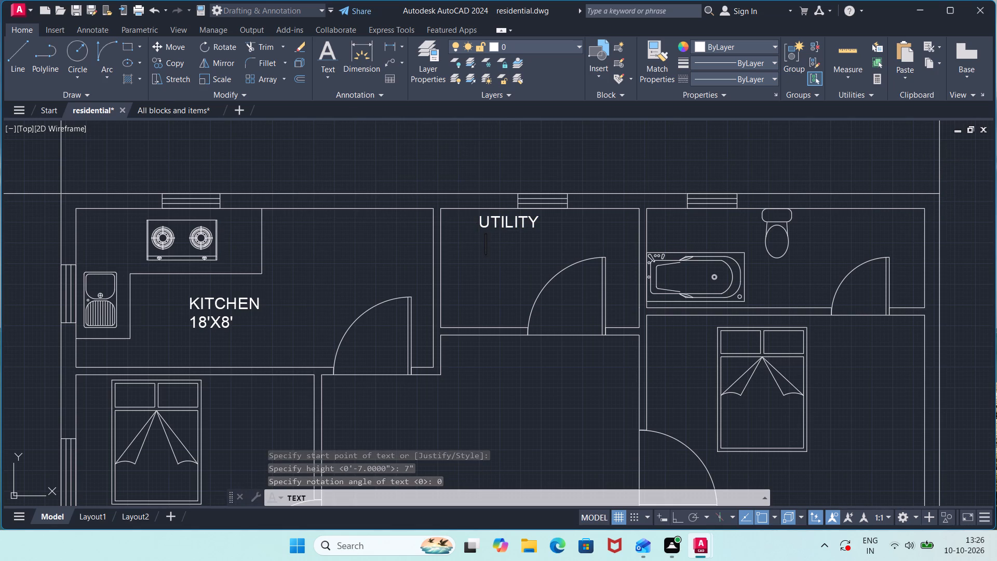
text(10')
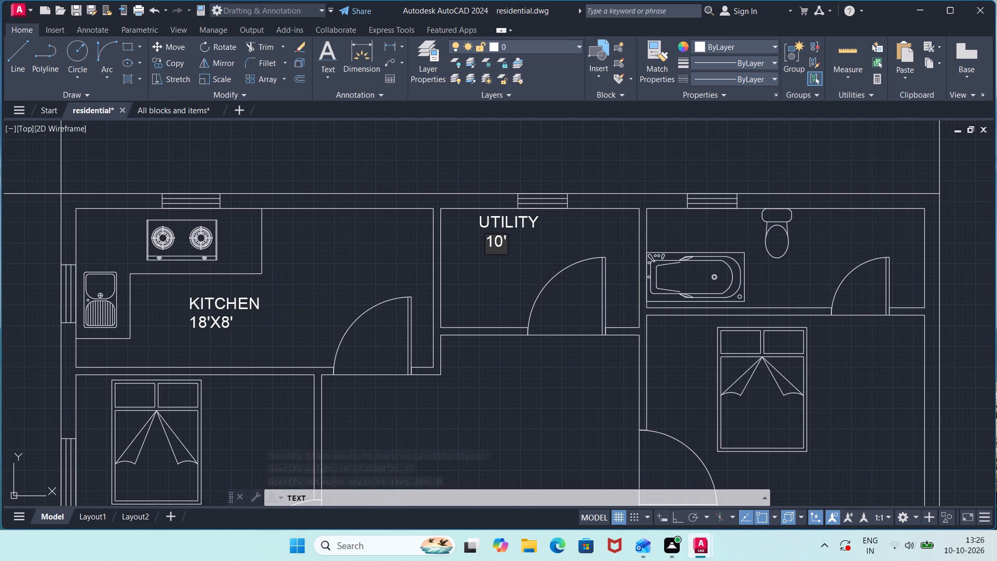
key(x)
text(6')
key(Return)
key(Return)
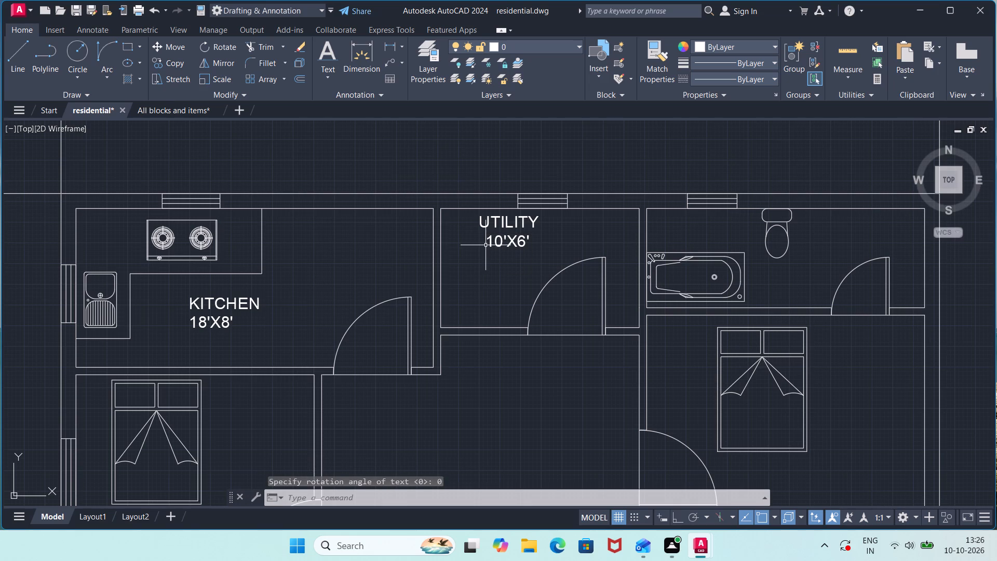
Label the bathroom beside the utility room, between the toilet and the outer wall, with single-line text "BATH ROOM" and "14'X5'", height 7", rotation 0.
scroll(548, 272, down, 2)
middle_drag(575, 283, 433, 294)
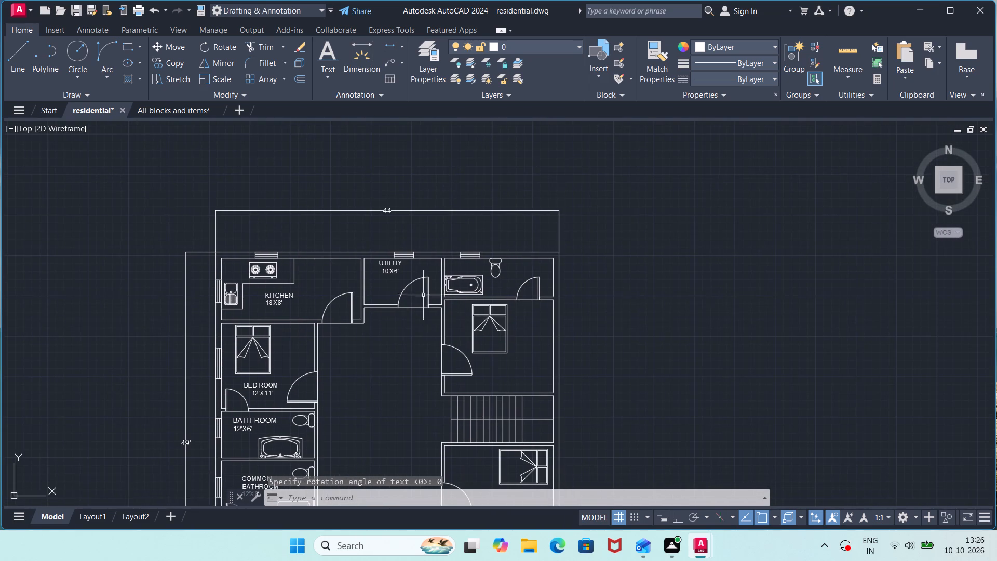
scroll(487, 289, up, 4)
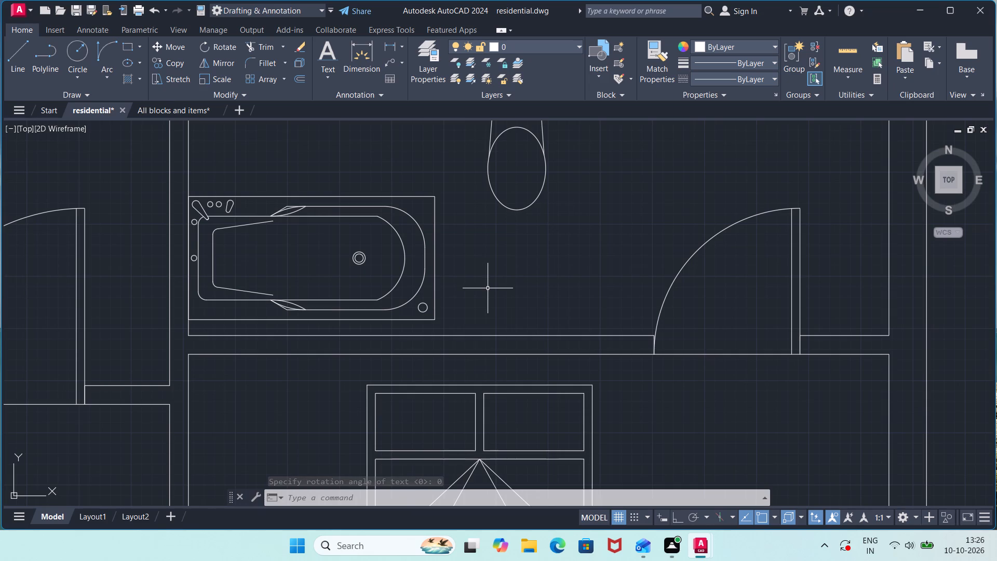
text(TEXT)
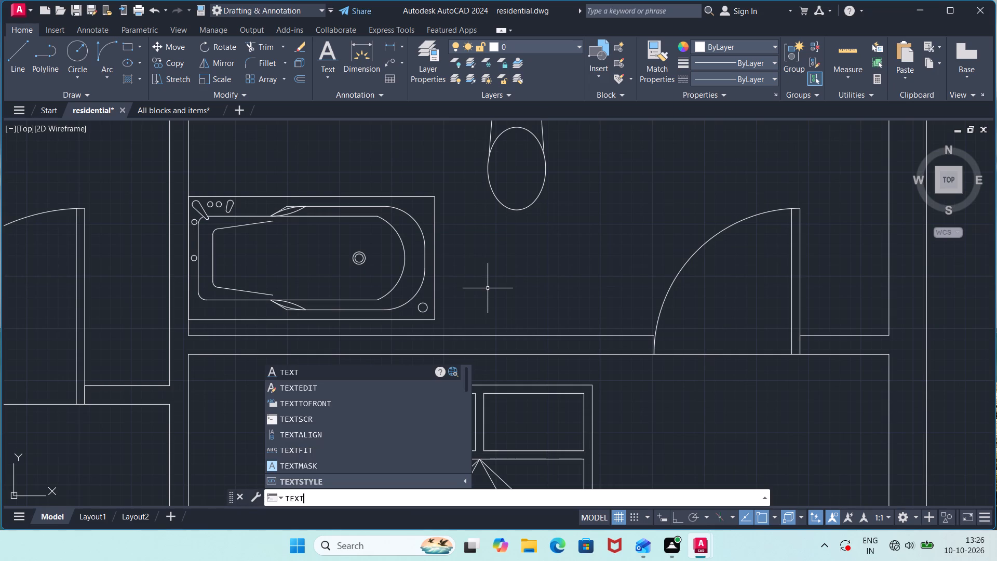
key(Return)
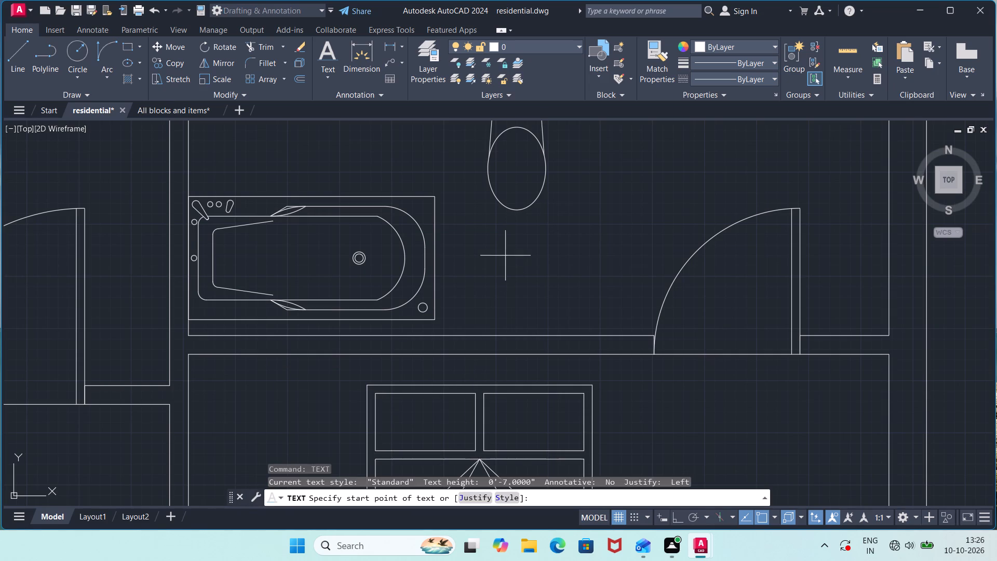
click(506, 238)
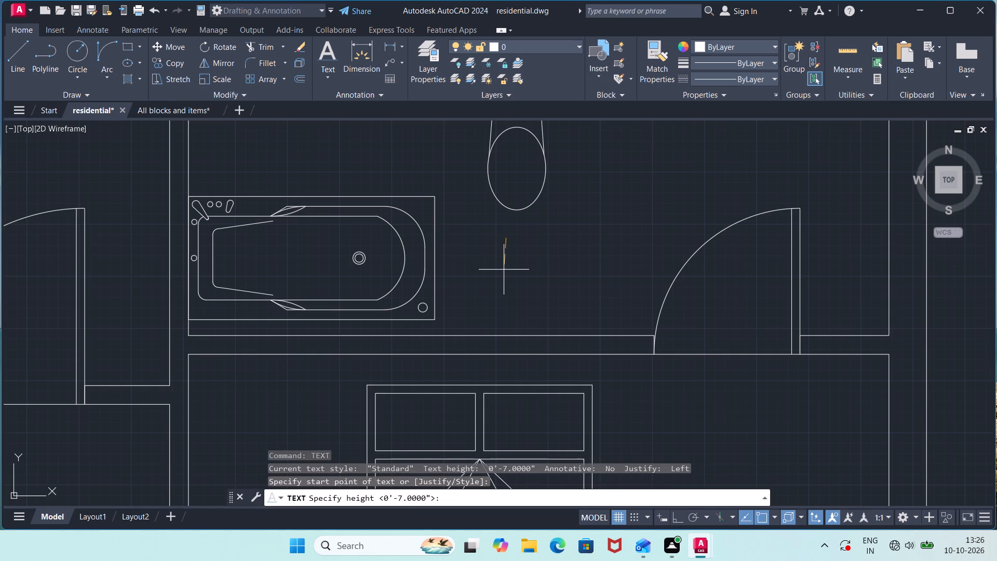
text(7")
key(Return)
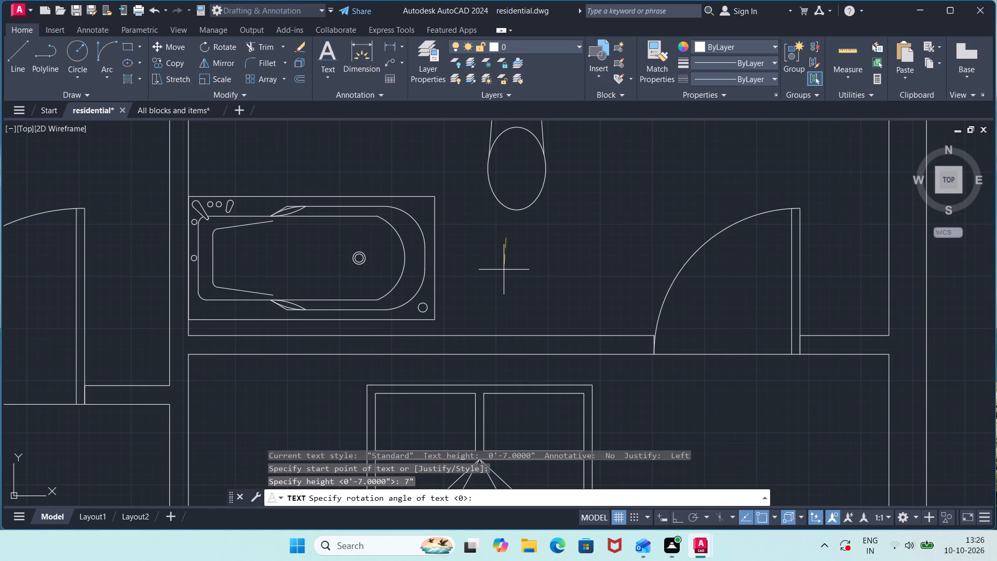
key(0)
key(Return)
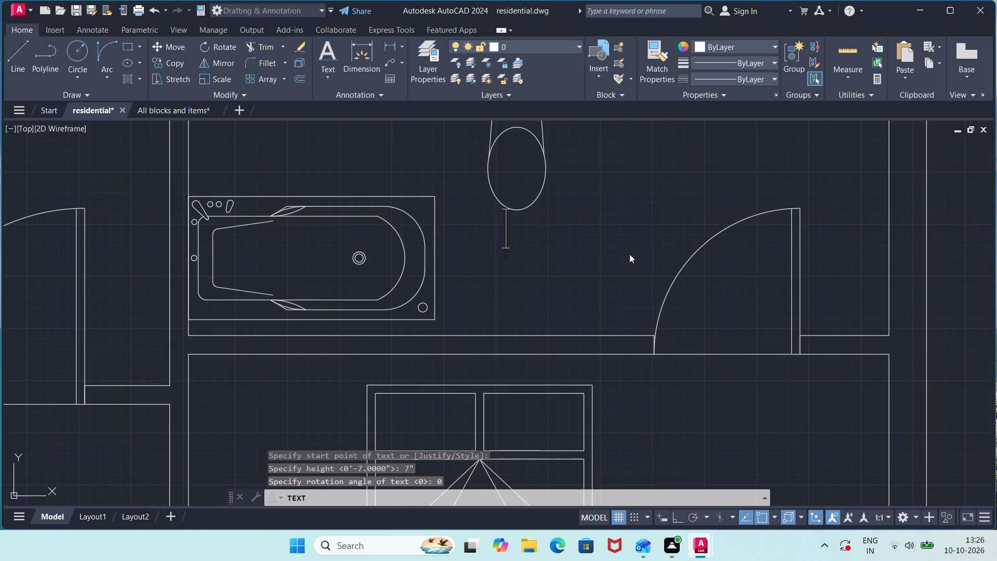
scroll(629, 254, down, 2)
click(623, 206)
click(612, 210)
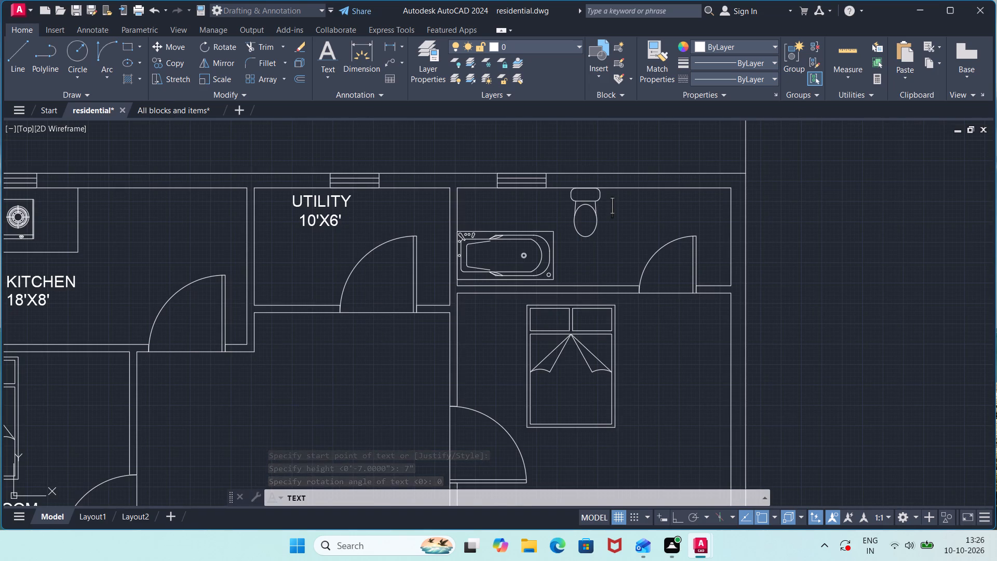
text(BATH ROOM)
key(Return)
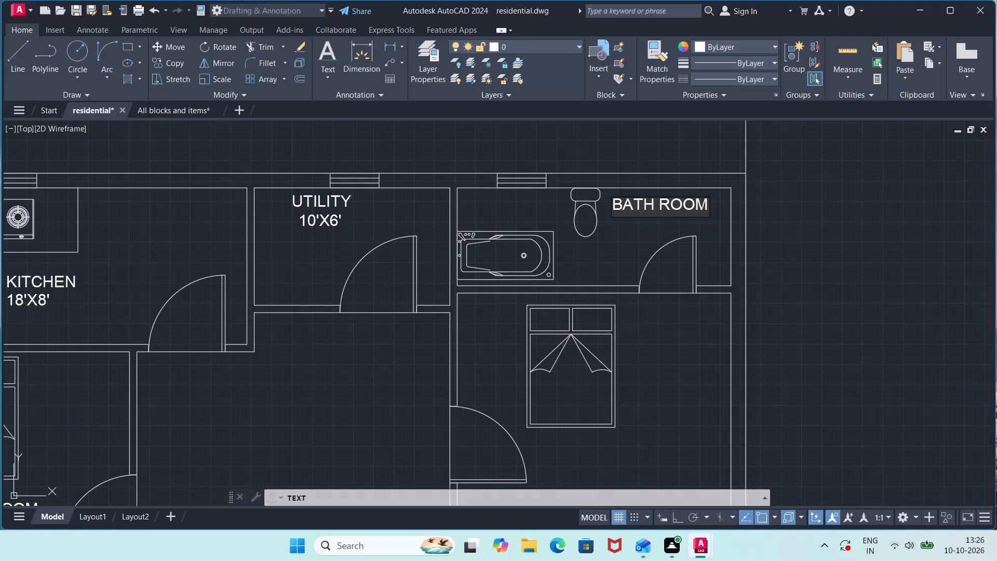
text(14')
text(X5')
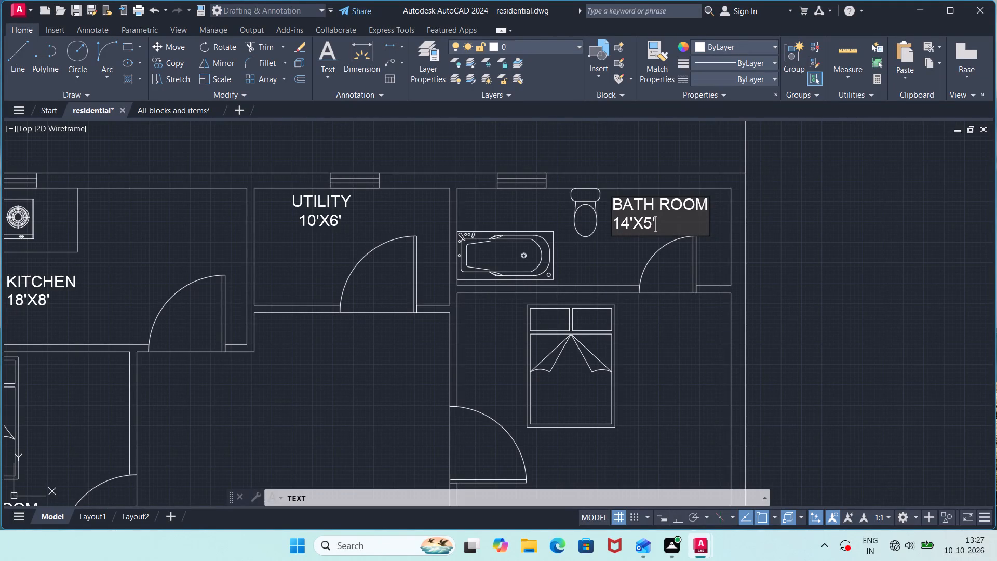
key(Return)
key(Return)
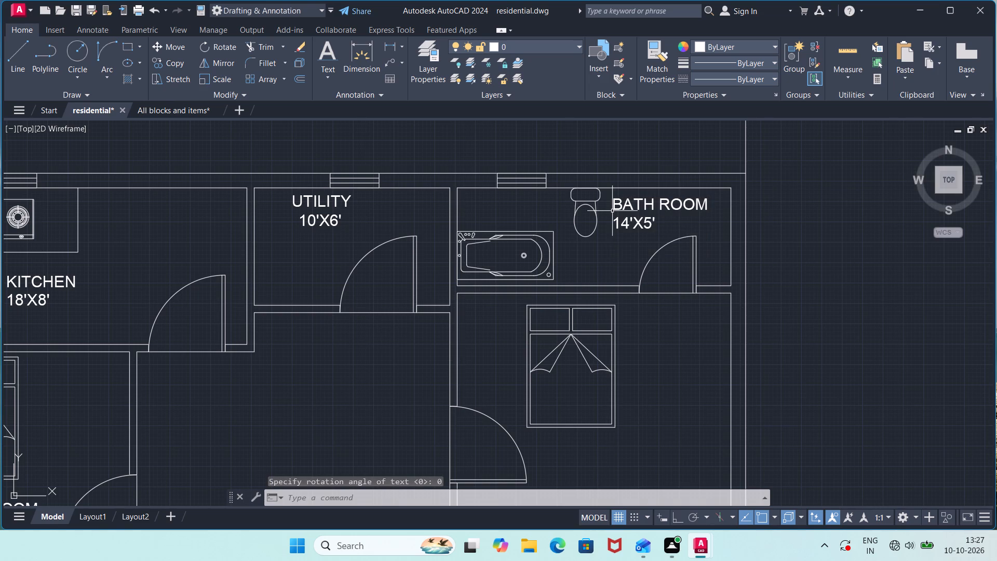
Label the bedroom below the 14'X5' bathroom, between bed and stair wall, with single-line text "BED ROOM" and "14'X12'", height 7", rotation 0.
scroll(631, 240, down, 1)
middle_drag(628, 397, 613, 360)
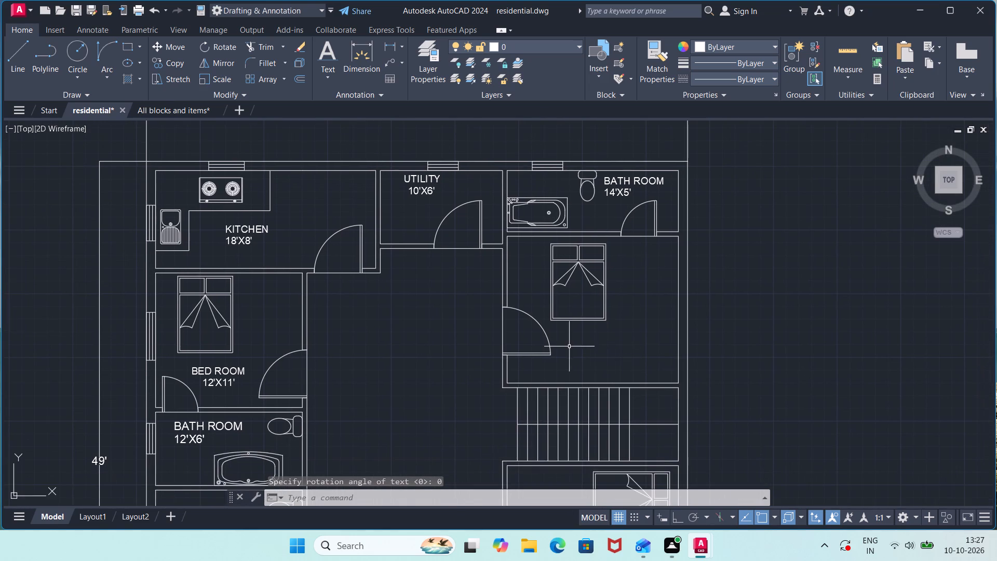
scroll(569, 346, up, 1)
middle_drag(585, 358, 589, 334)
scroll(585, 358, up, 1)
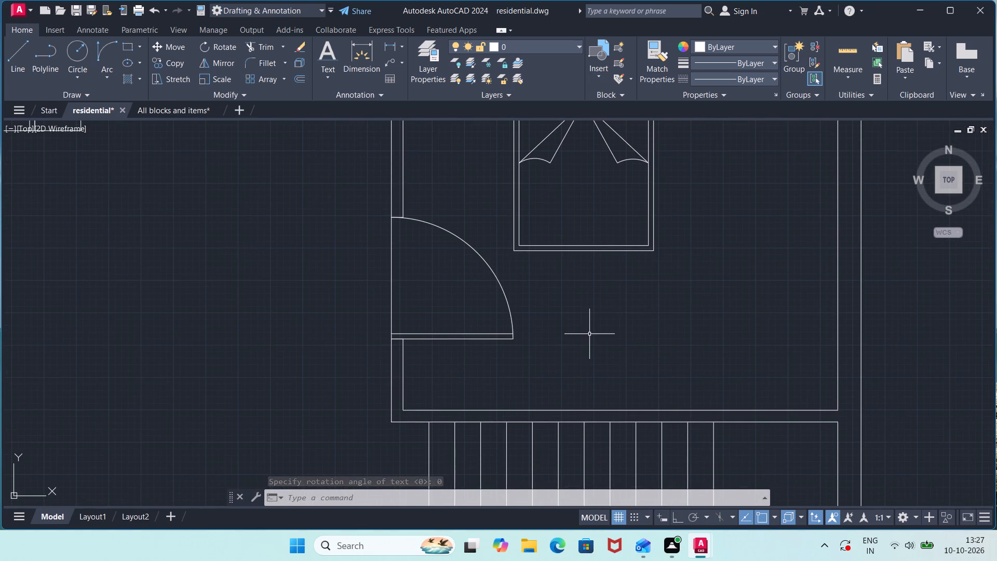
text(TEXT)
key(Return)
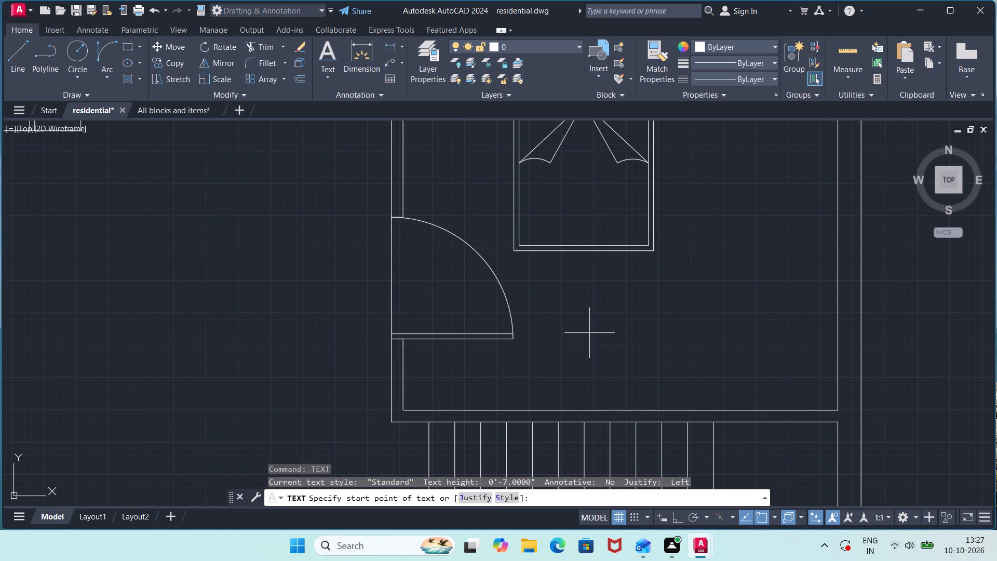
click(605, 304)
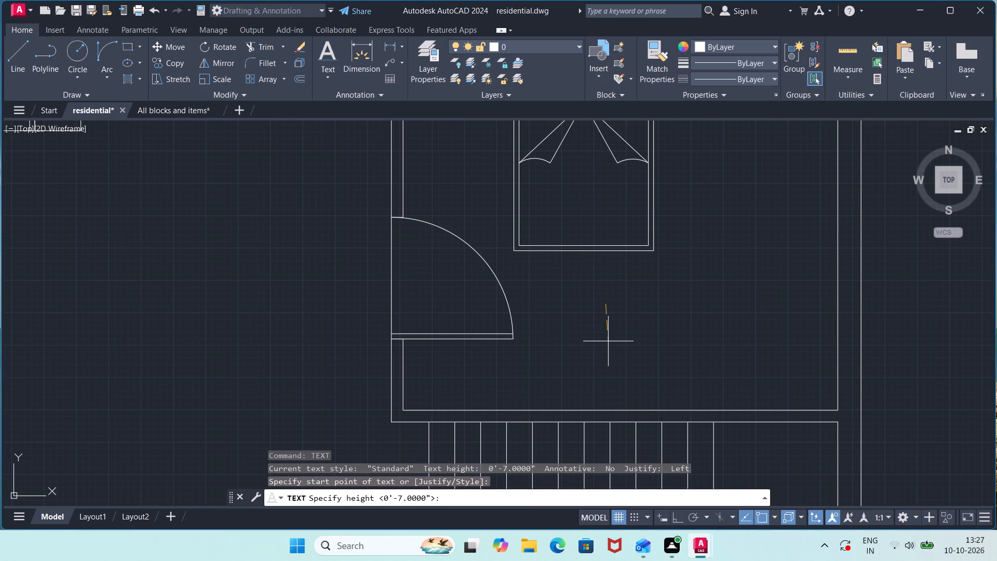
text(7")
key(Return)
key(0)
key(Return)
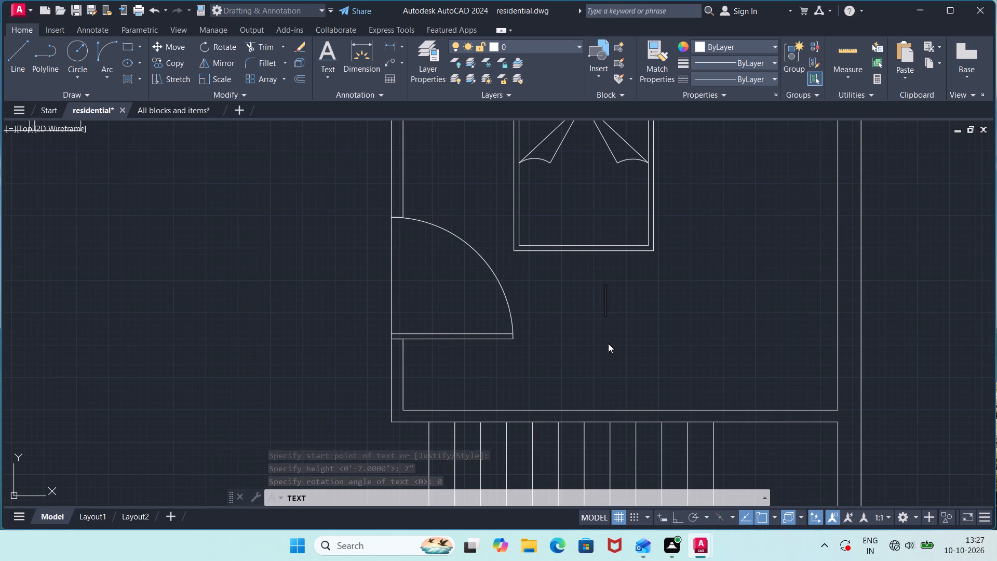
text(BEDR)
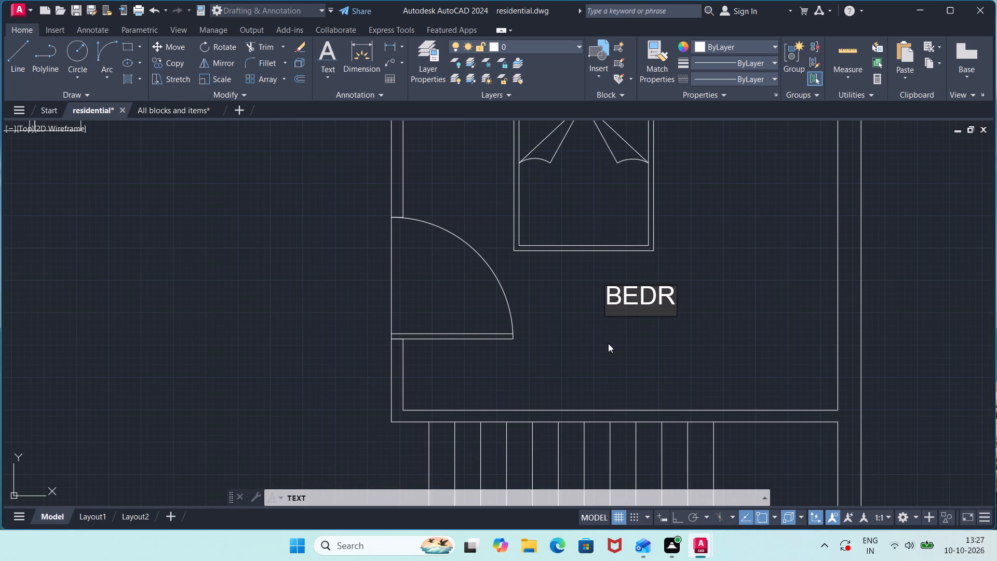
text(OO)
key(BackSpace)
key(BackSpace)
key(BackSpace)
key(space)
text(R)
text(OOM)
key(Return)
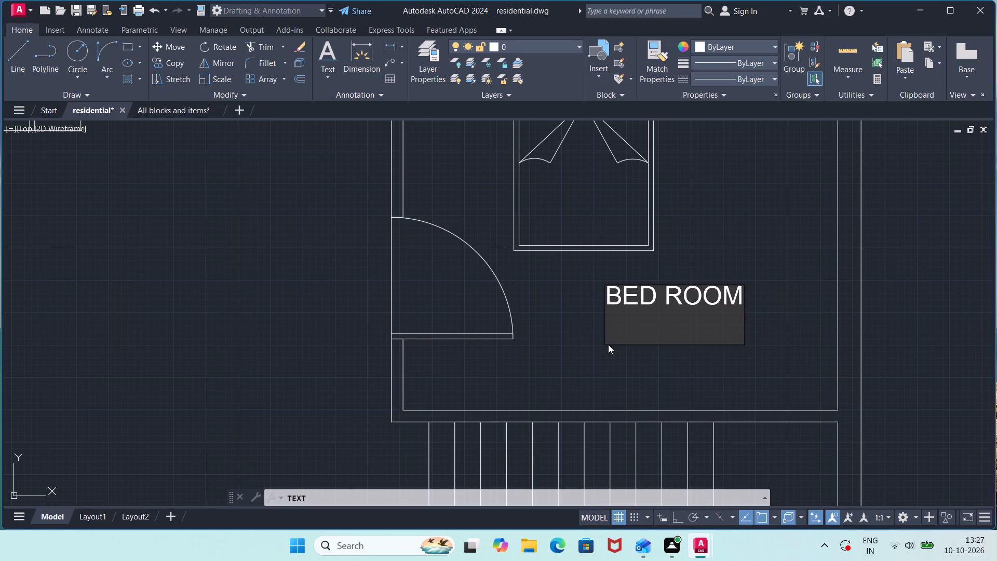
text(14')
key(x)
text(12')
key(Return)
key(Return)
Label the bedroom between the staircase and drawing room, beside its door swing, with single-line text "BED ROOM" and "14'X10'", height 7", rotation 0.
scroll(625, 344, down, 1)
middle_drag(635, 357, 635, 329)
scroll(636, 320, down, 1)
middle_drag(635, 329, 631, 218)
middle_drag(586, 344, 569, 239)
scroll(616, 303, up, 1)
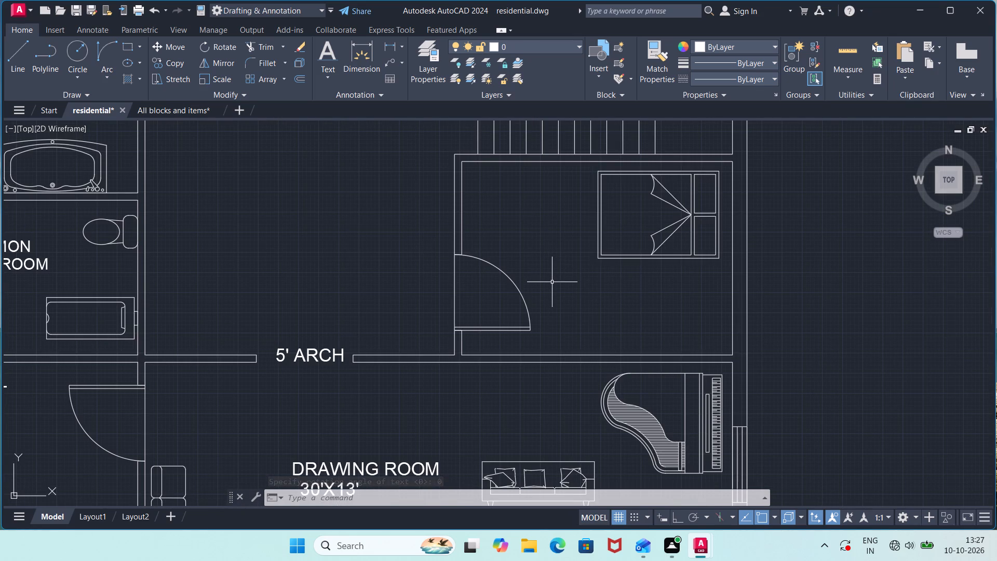
text(TEXT)
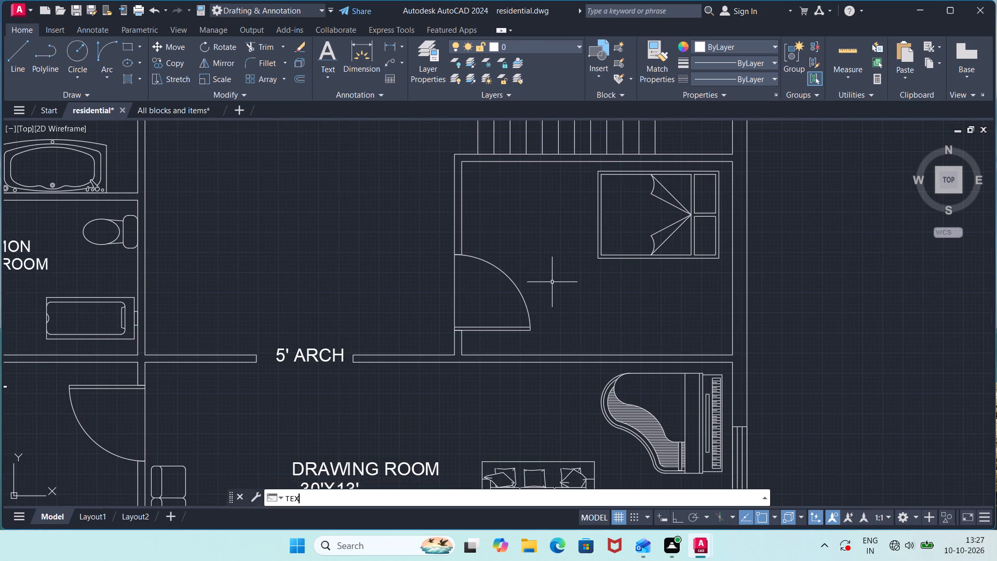
key(Return)
click(553, 281)
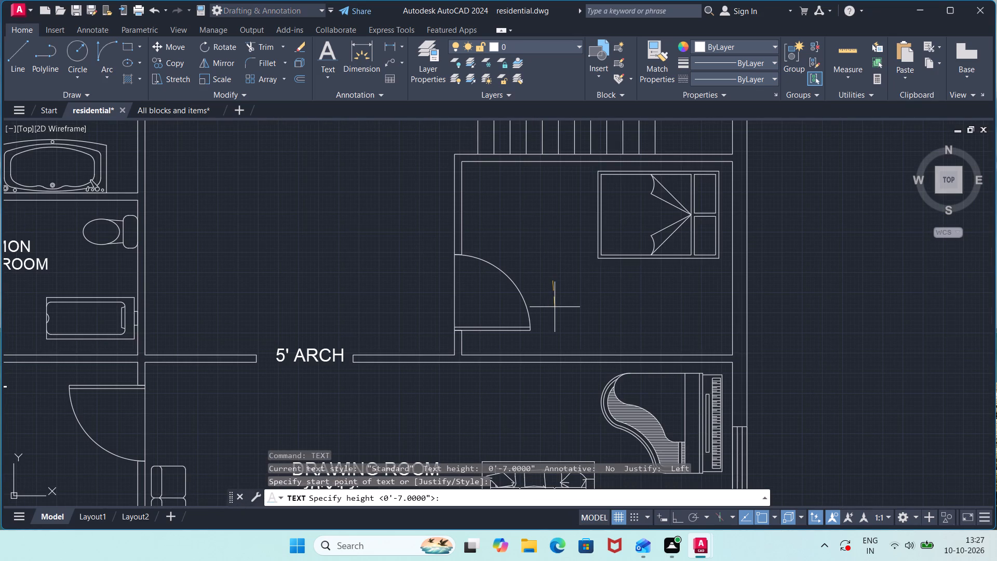
text(7")
key(Return)
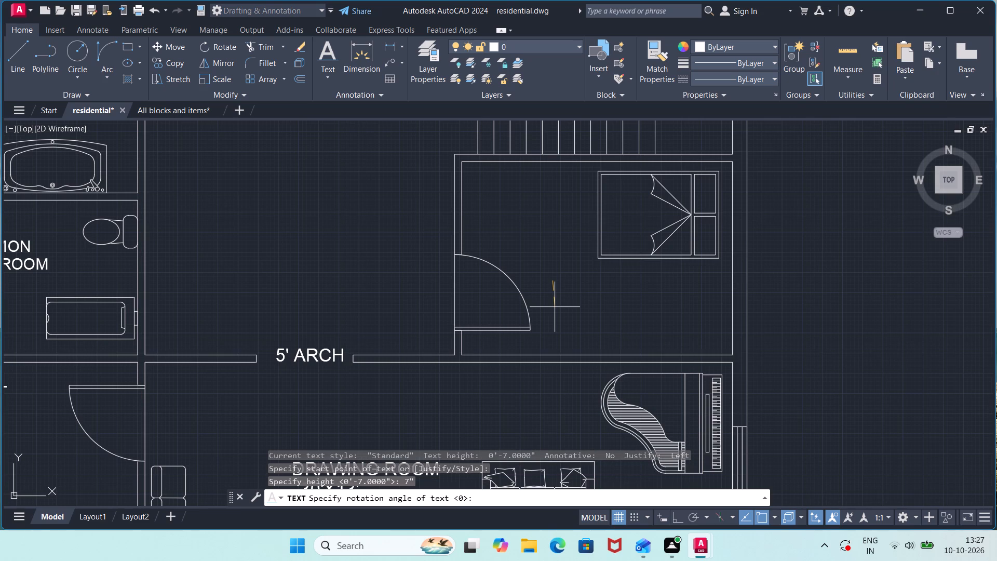
key(0)
key(Return)
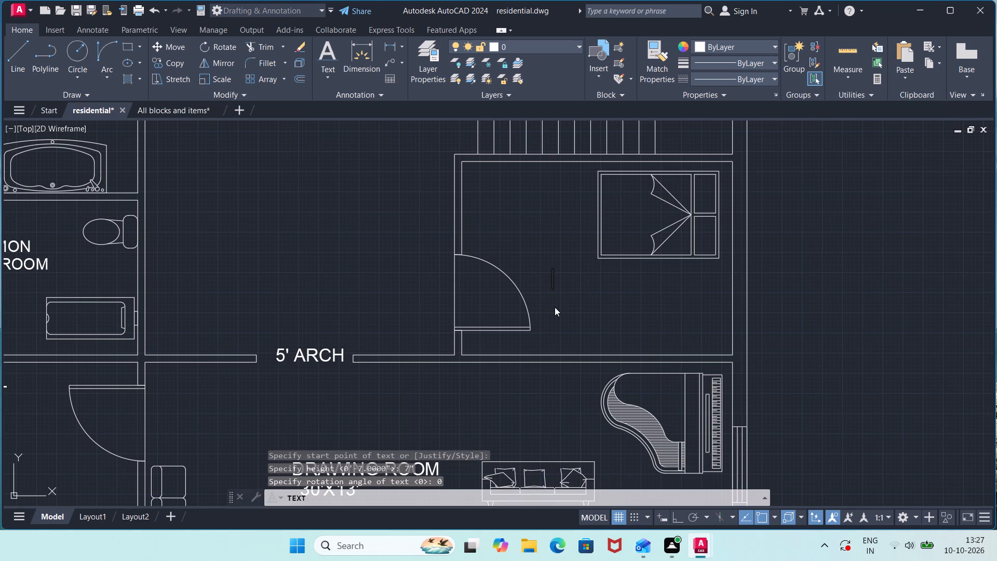
text(BED ROOM)
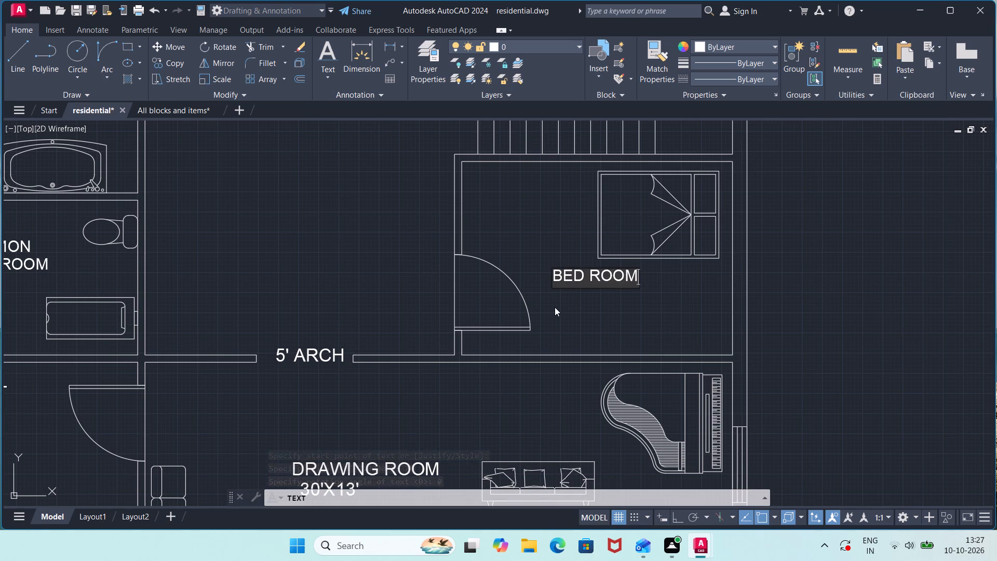
key(Return)
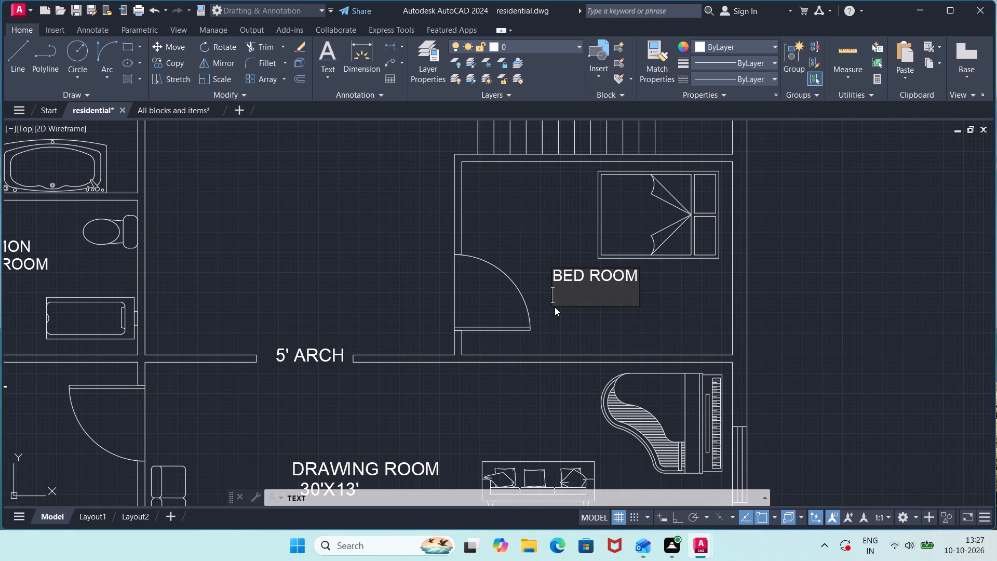
text(14')
text(X10)
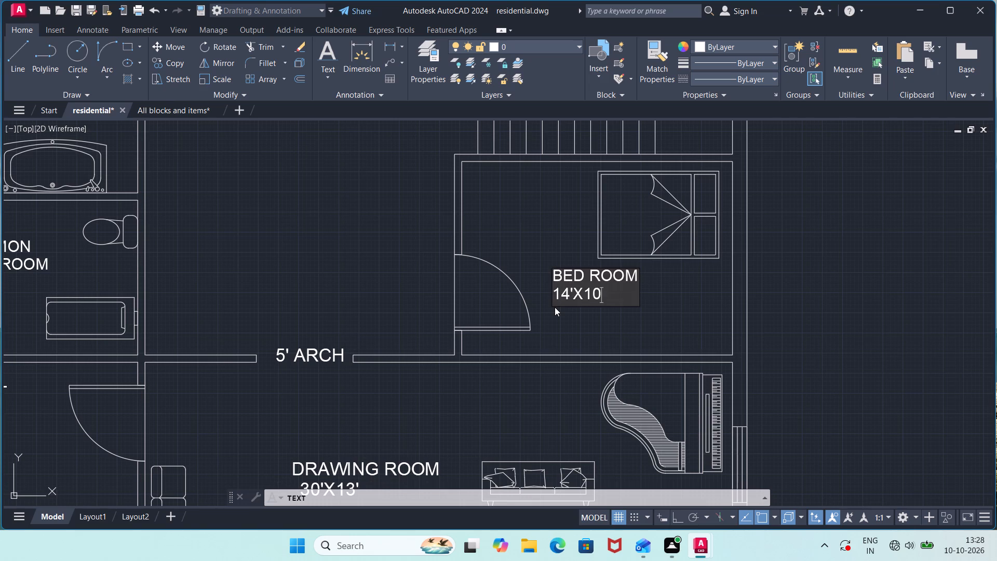
key(apostrophe)
key(Return)
key(Return)
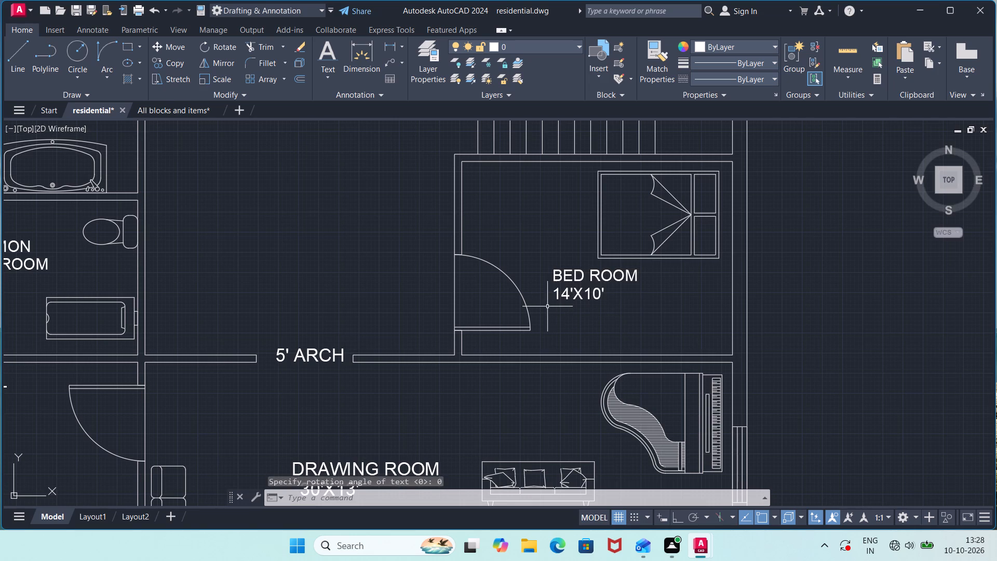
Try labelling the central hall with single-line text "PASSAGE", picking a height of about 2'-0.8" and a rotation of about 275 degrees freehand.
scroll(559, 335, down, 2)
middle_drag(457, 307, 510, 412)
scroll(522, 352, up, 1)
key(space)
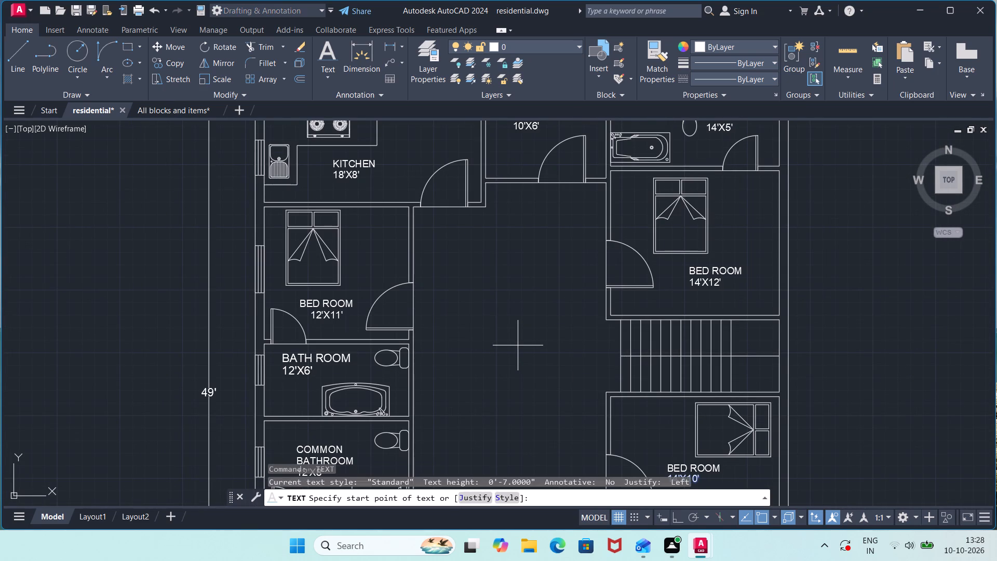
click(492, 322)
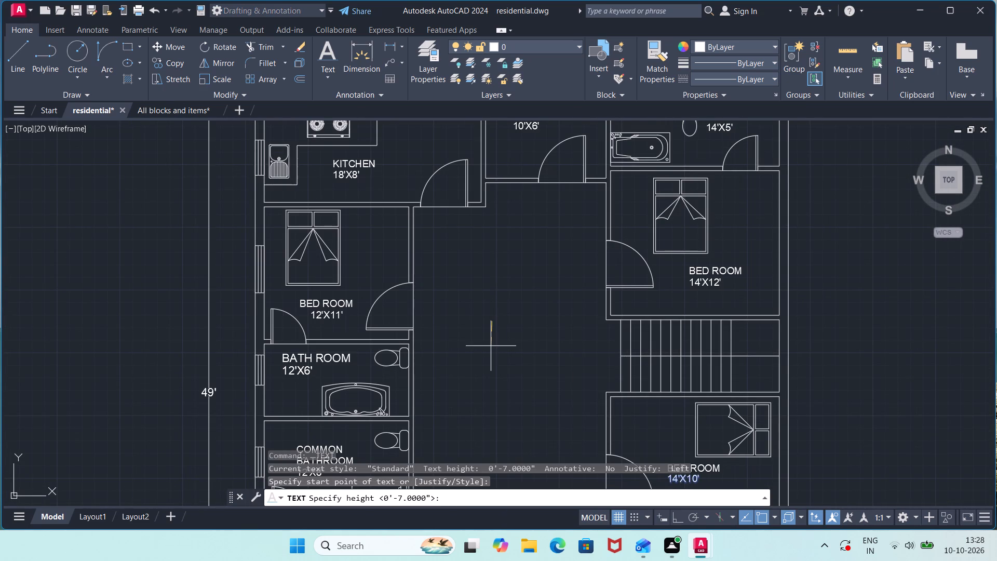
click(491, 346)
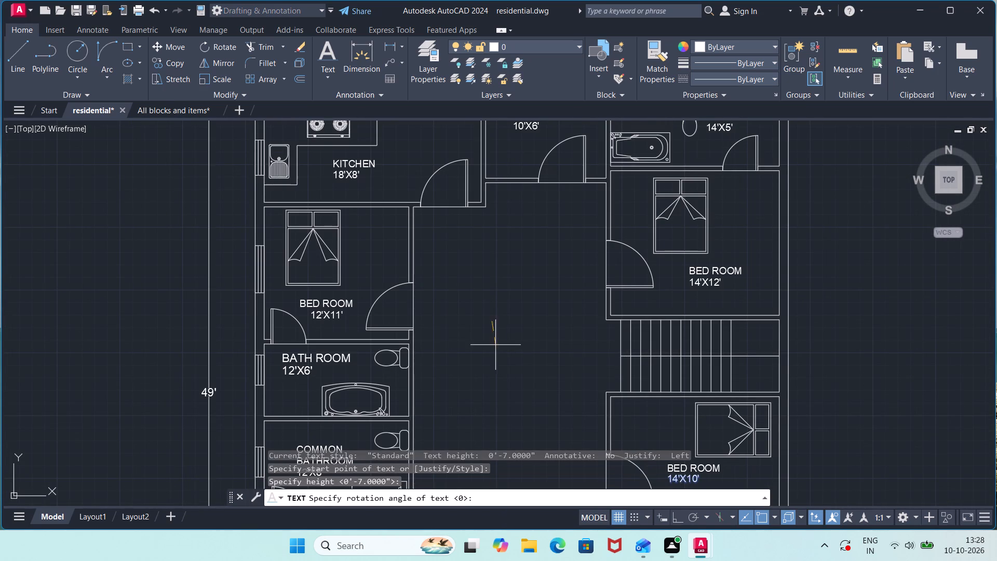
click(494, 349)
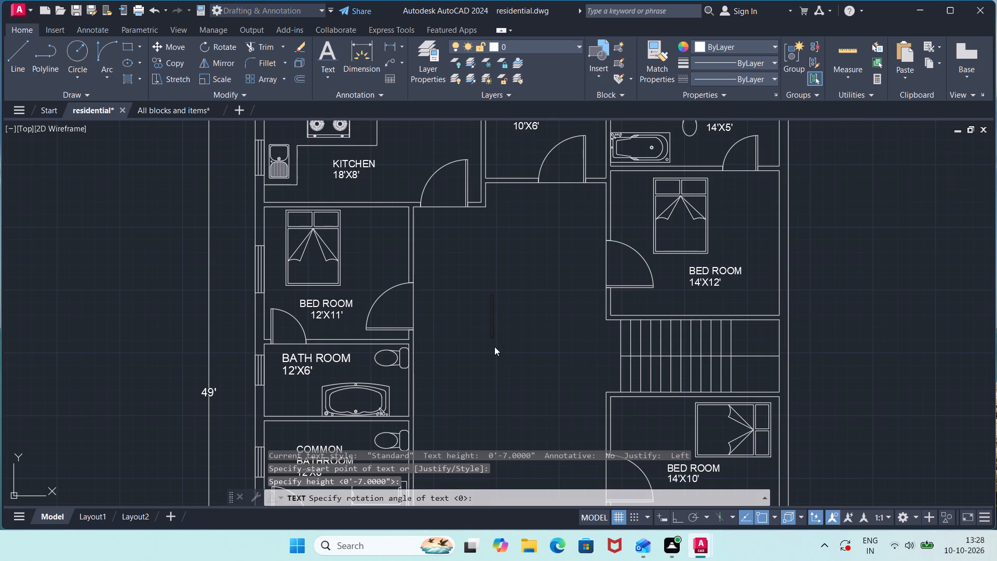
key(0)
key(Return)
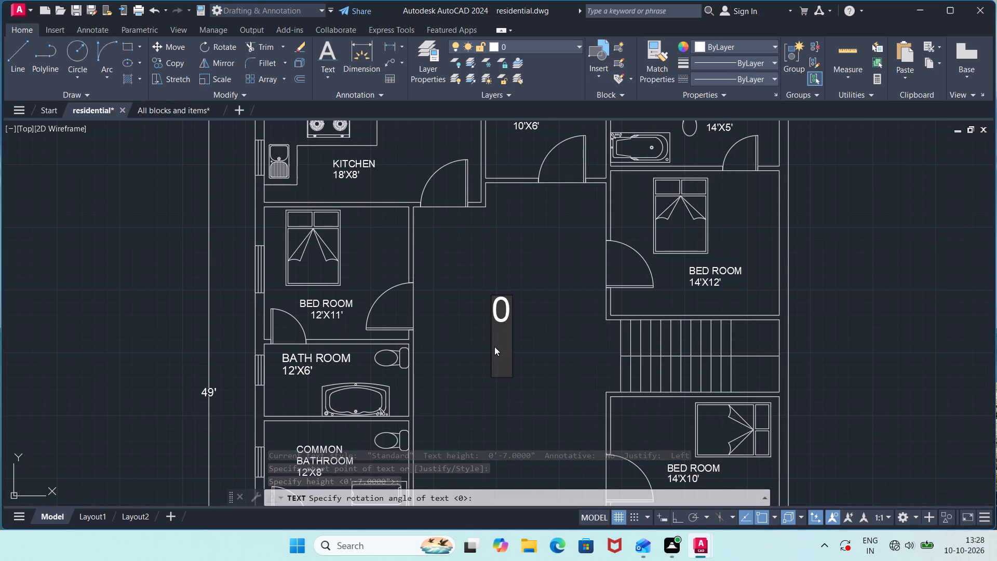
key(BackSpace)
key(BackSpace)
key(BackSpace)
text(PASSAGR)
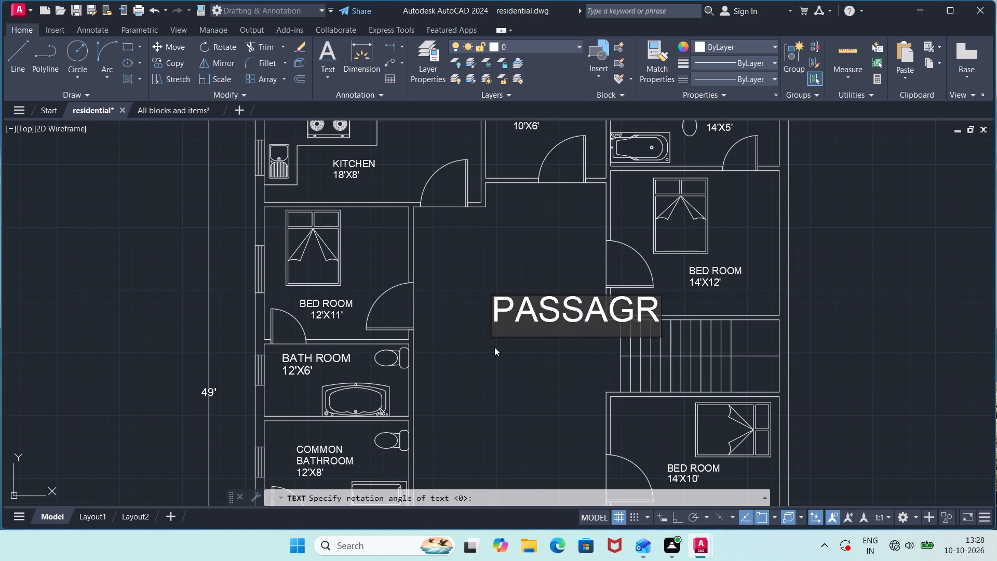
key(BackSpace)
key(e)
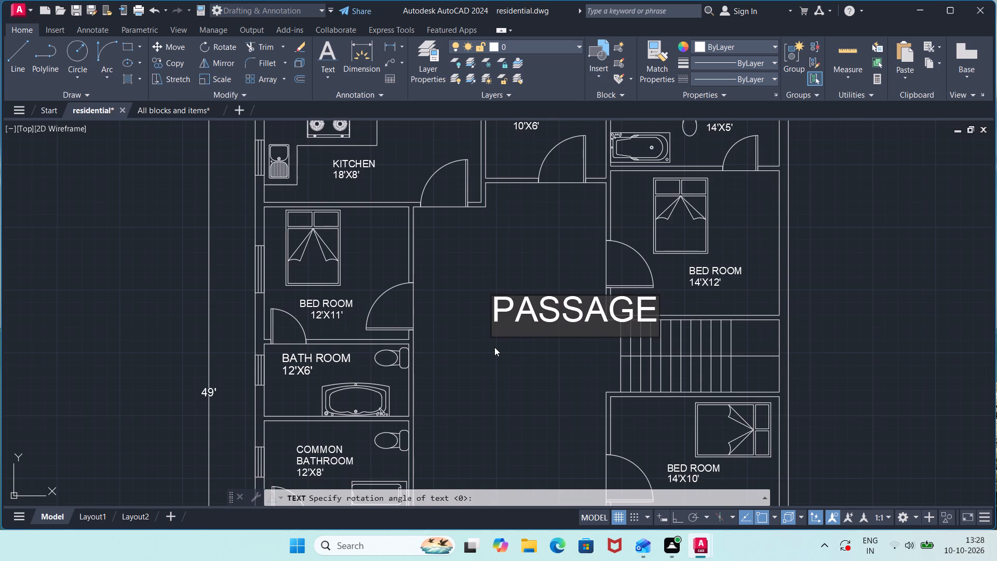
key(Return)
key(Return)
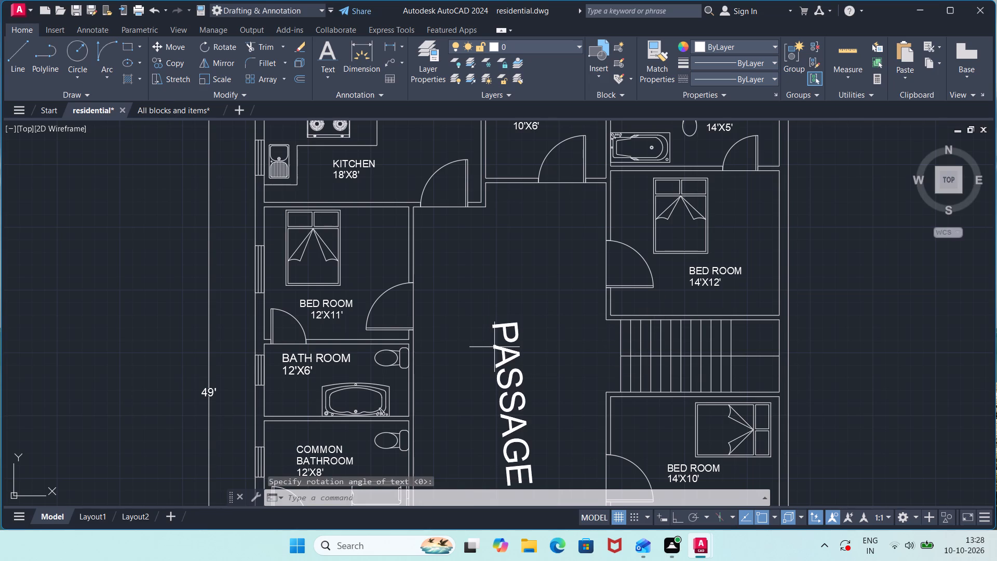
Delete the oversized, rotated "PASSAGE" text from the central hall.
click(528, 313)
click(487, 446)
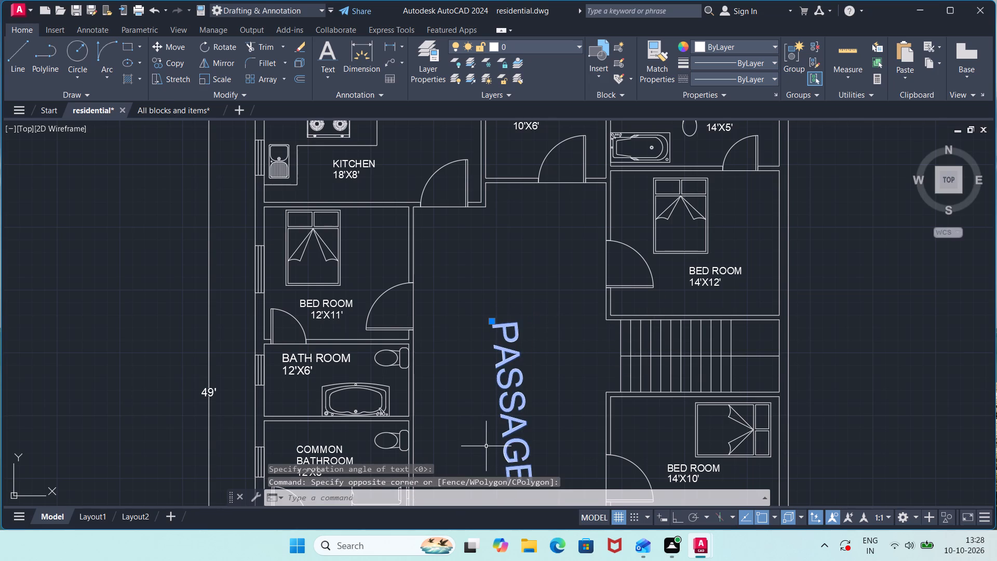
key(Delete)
Label the central hall with single-line text "PASSAGE", height 7", rotation 0.
text(TEXT)
key(Return)
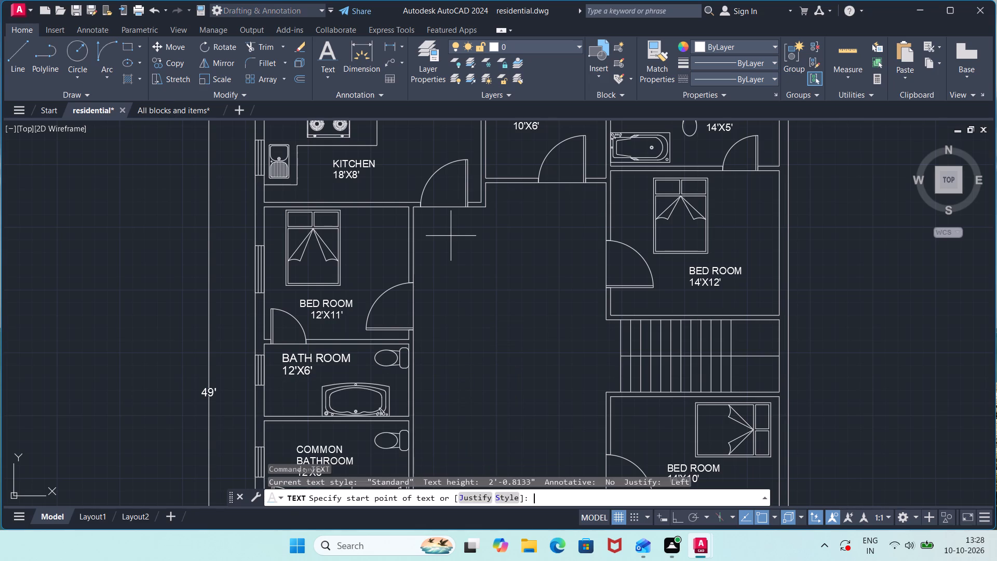
click(455, 321)
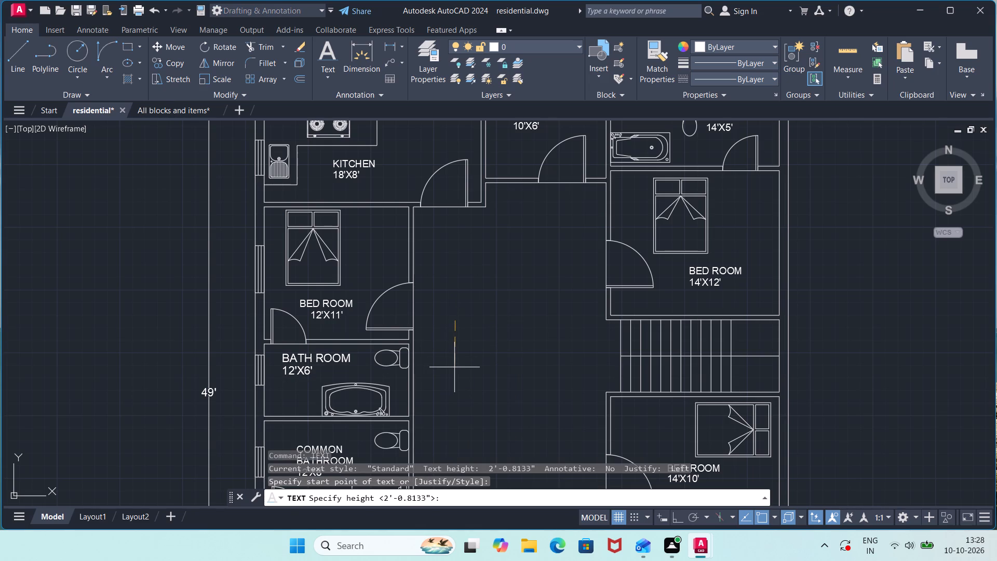
text(7")
key(Return)
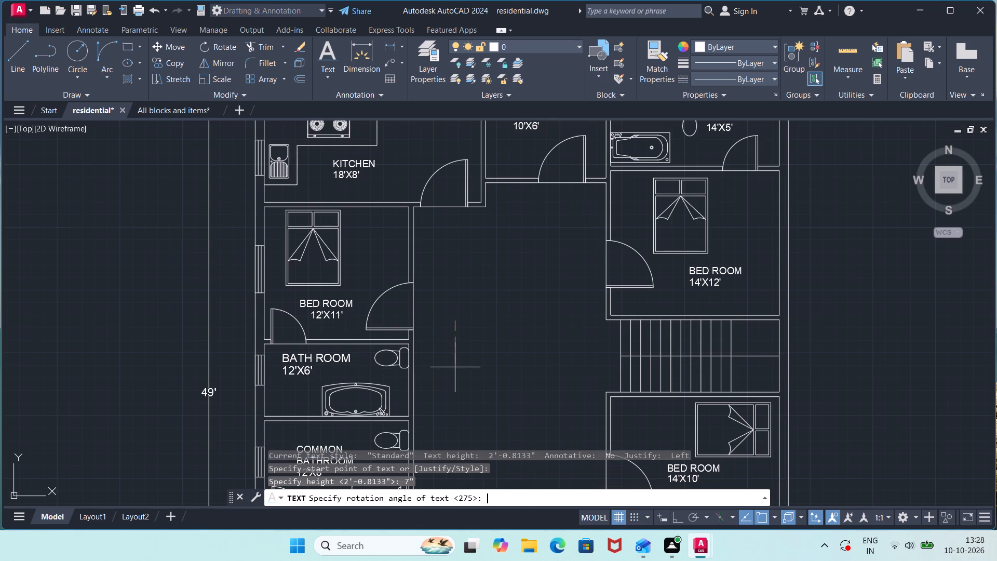
key(0)
key(Return)
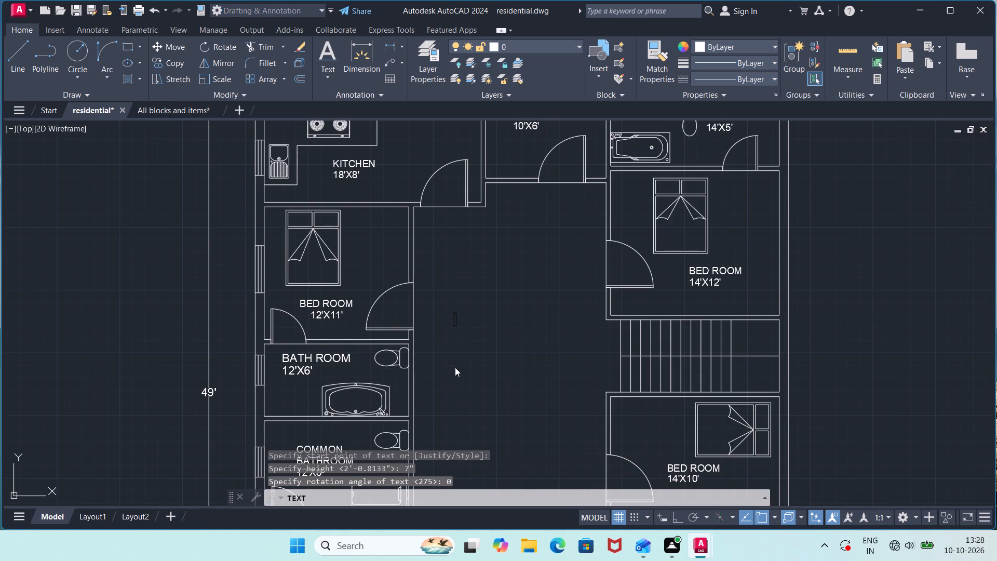
key(p)
key(s)
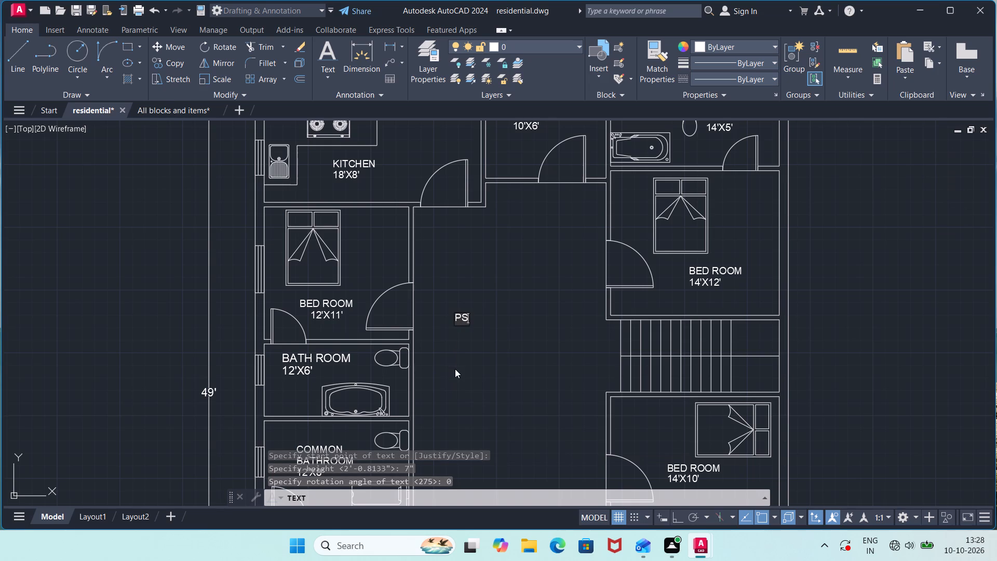
key(BackSpace)
text(ASSA)
key(g)
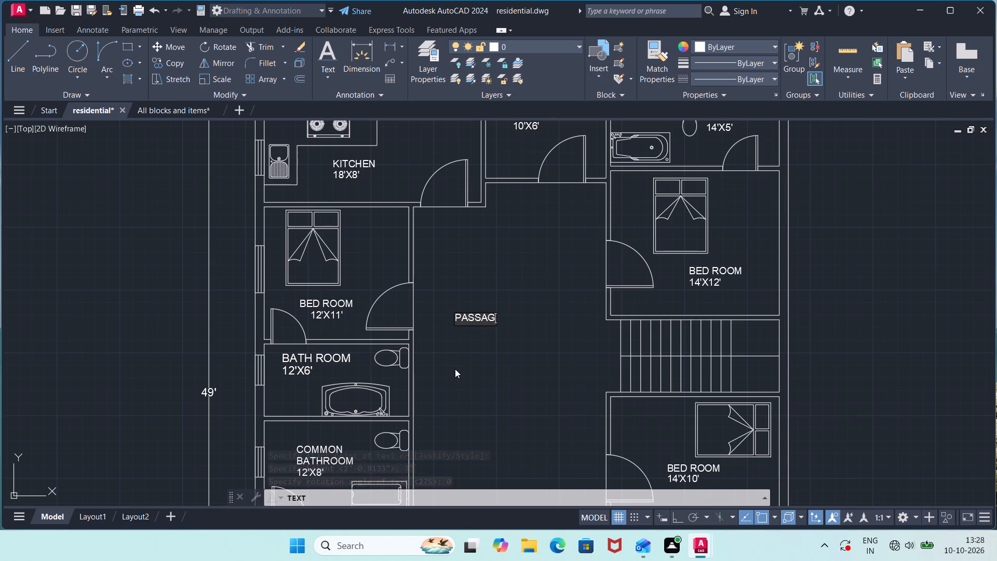
text(E)
key(space)
key(space)
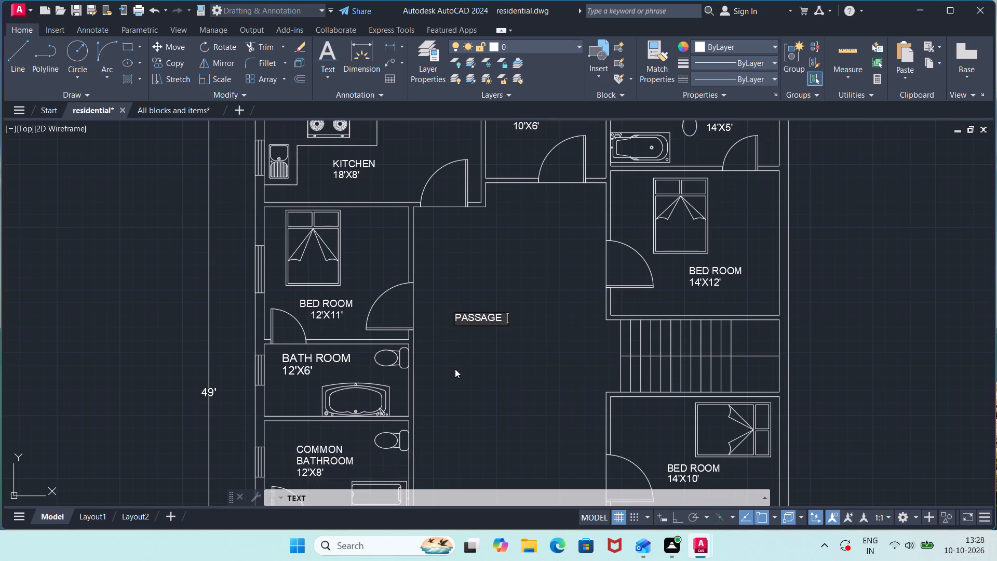
key(Return)
key(Return)
Move the "PASSAGE" text lower in the central hall, about level with the lower part of the staircase.
scroll(453, 337, down, 1)
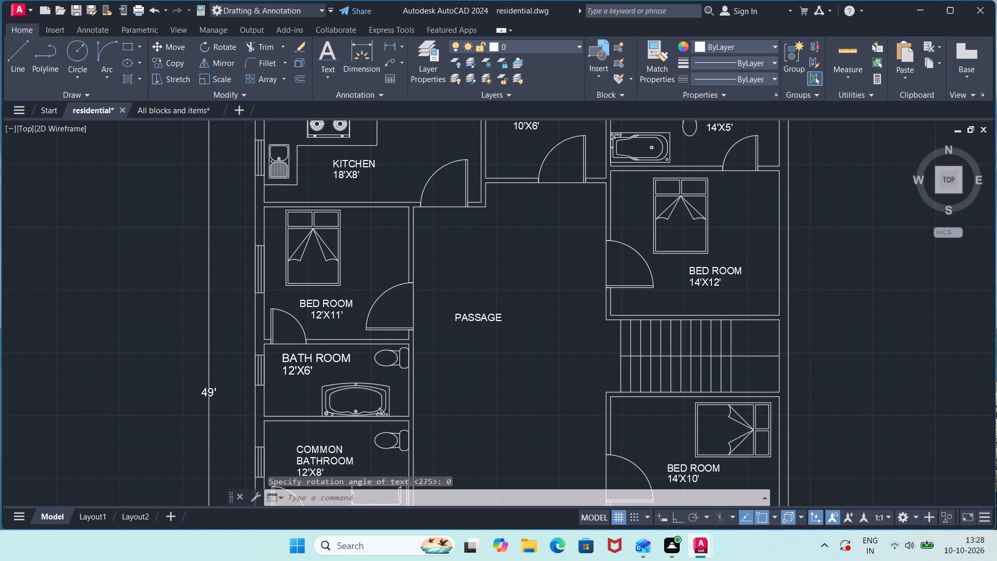
click(447, 309)
click(502, 350)
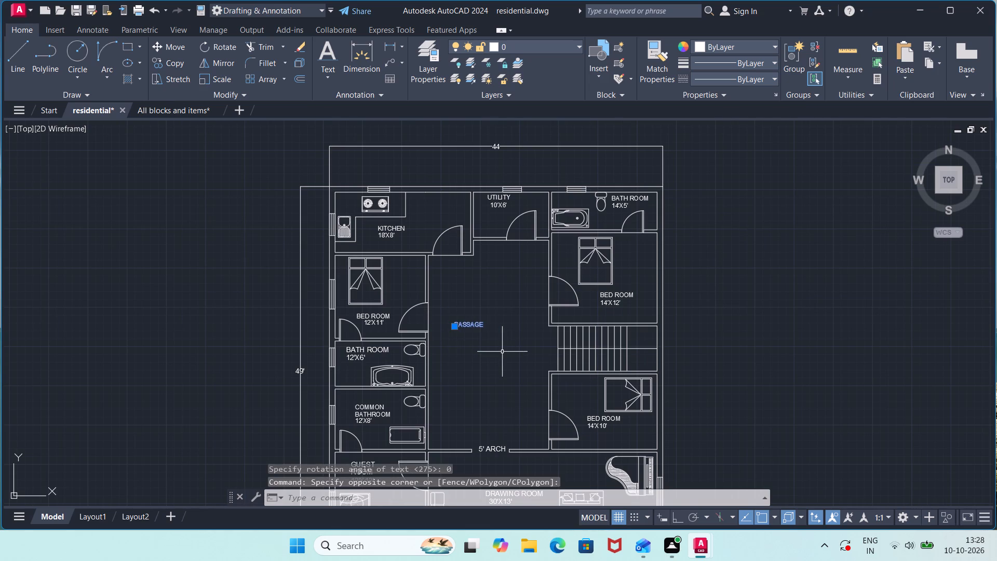
key(m)
key(Return)
click(481, 323)
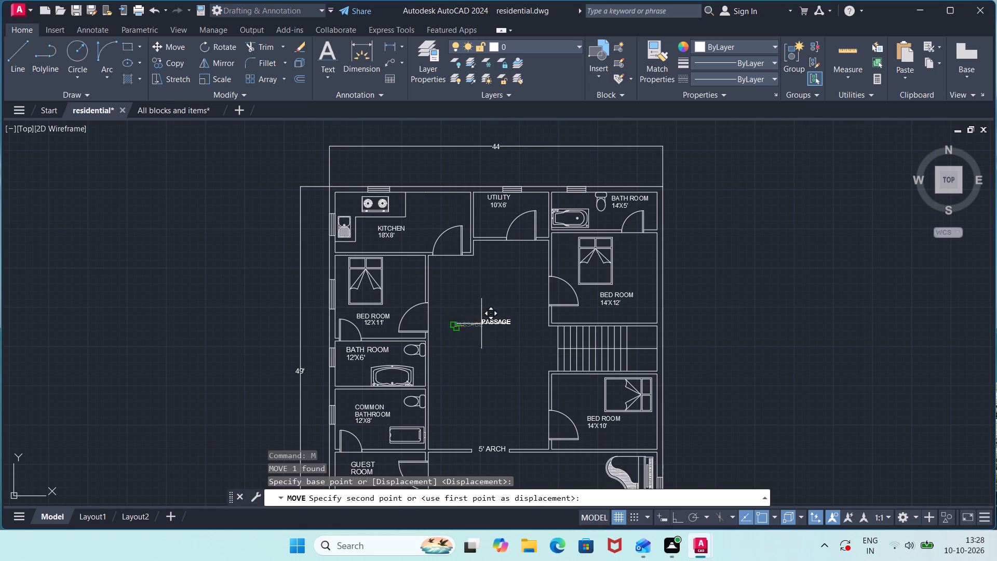
click(473, 363)
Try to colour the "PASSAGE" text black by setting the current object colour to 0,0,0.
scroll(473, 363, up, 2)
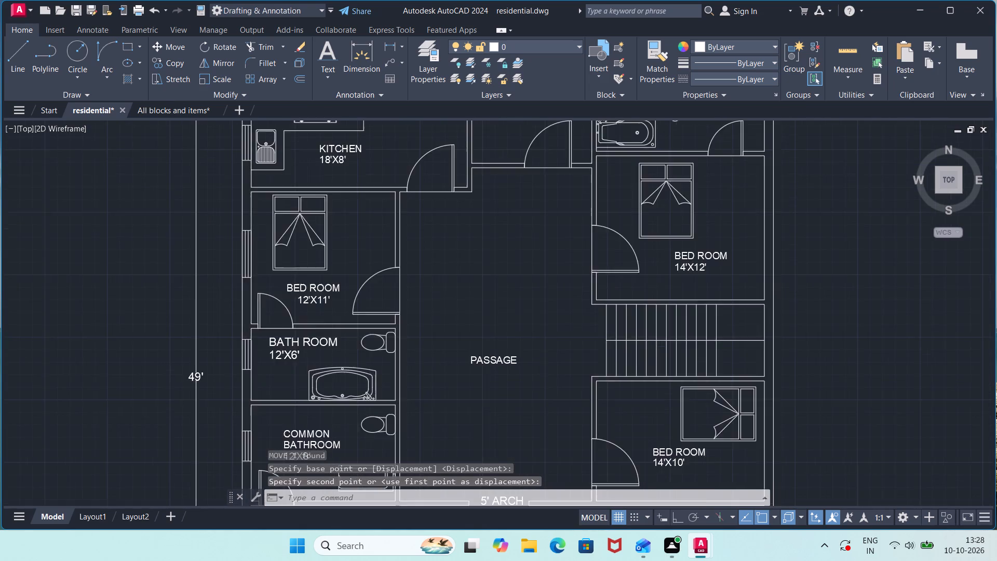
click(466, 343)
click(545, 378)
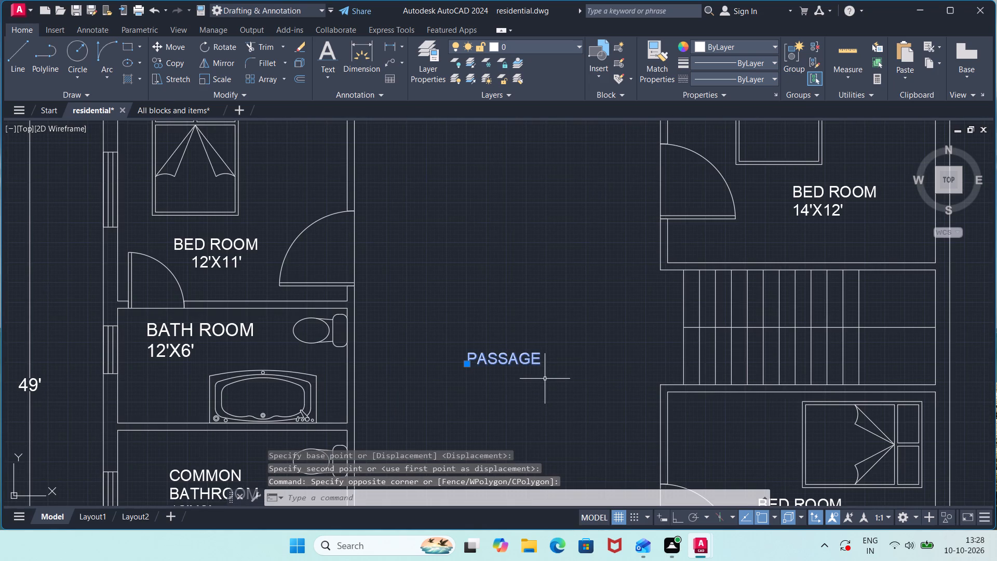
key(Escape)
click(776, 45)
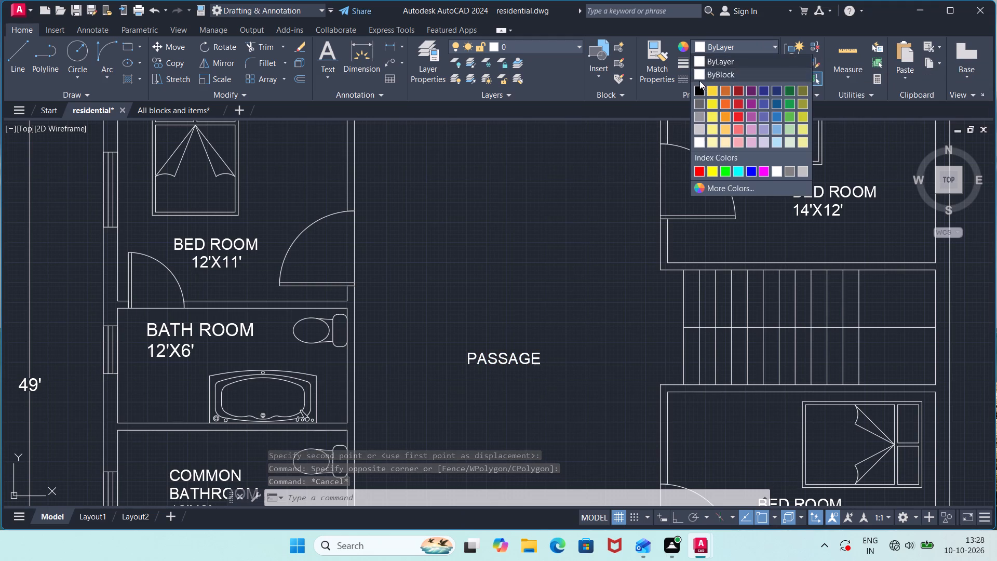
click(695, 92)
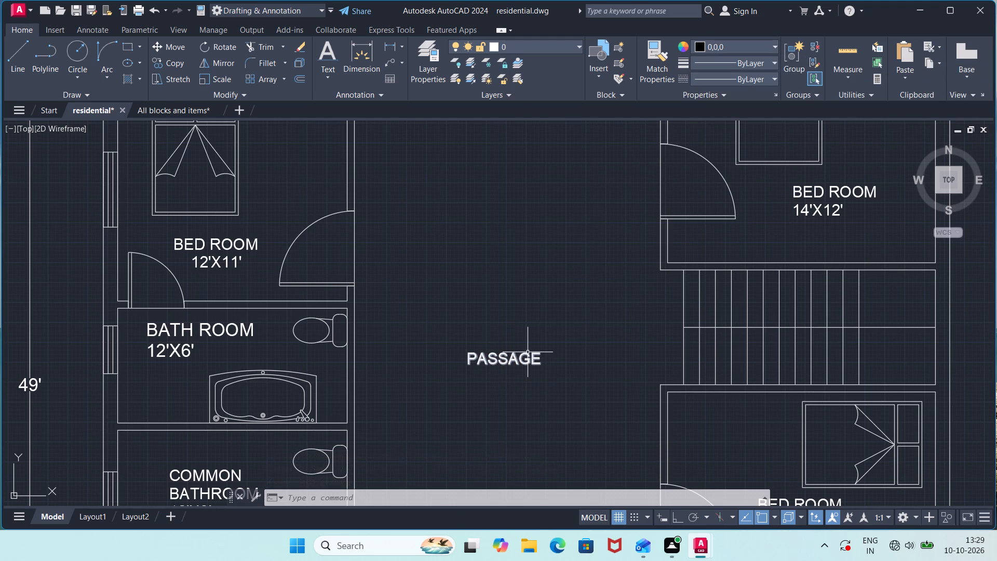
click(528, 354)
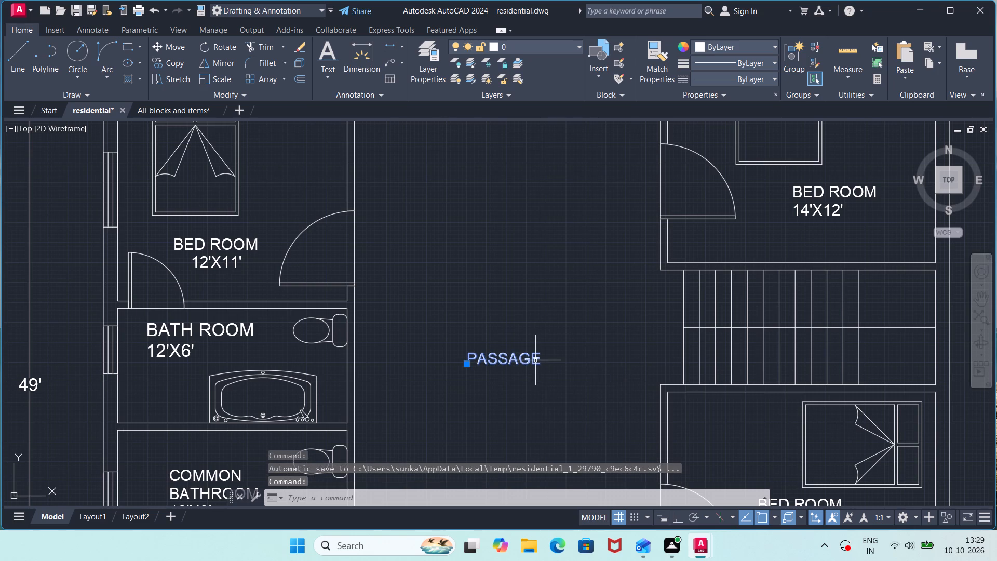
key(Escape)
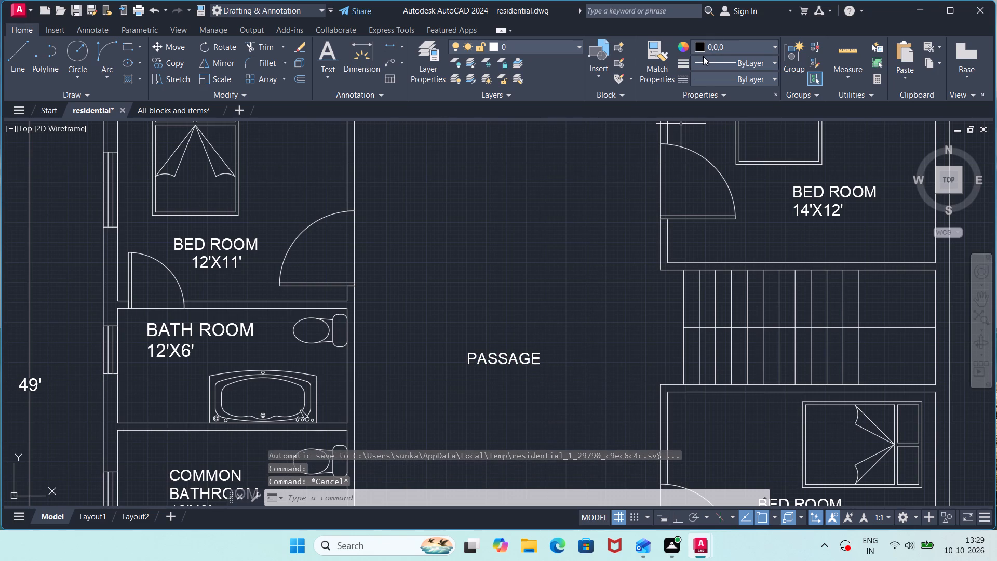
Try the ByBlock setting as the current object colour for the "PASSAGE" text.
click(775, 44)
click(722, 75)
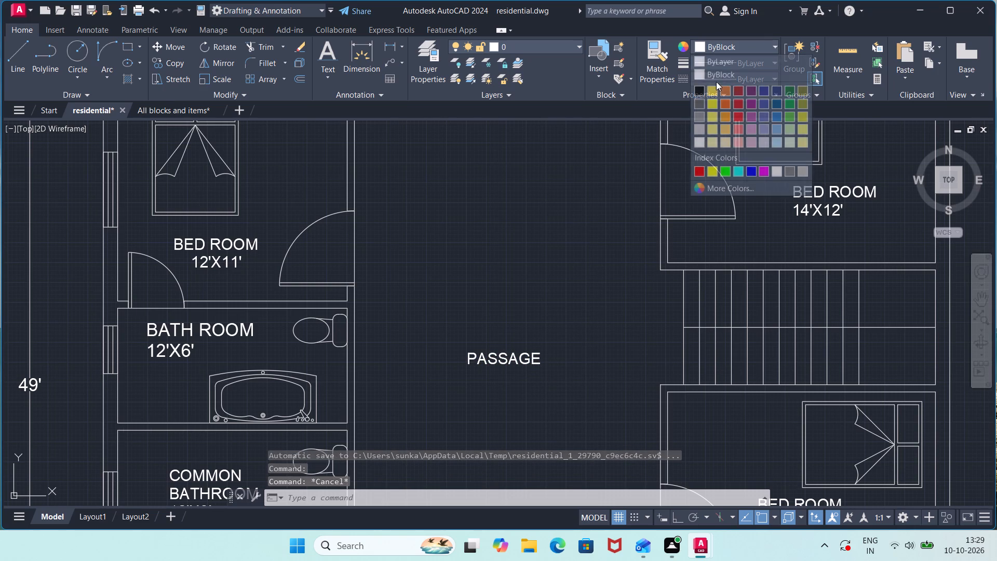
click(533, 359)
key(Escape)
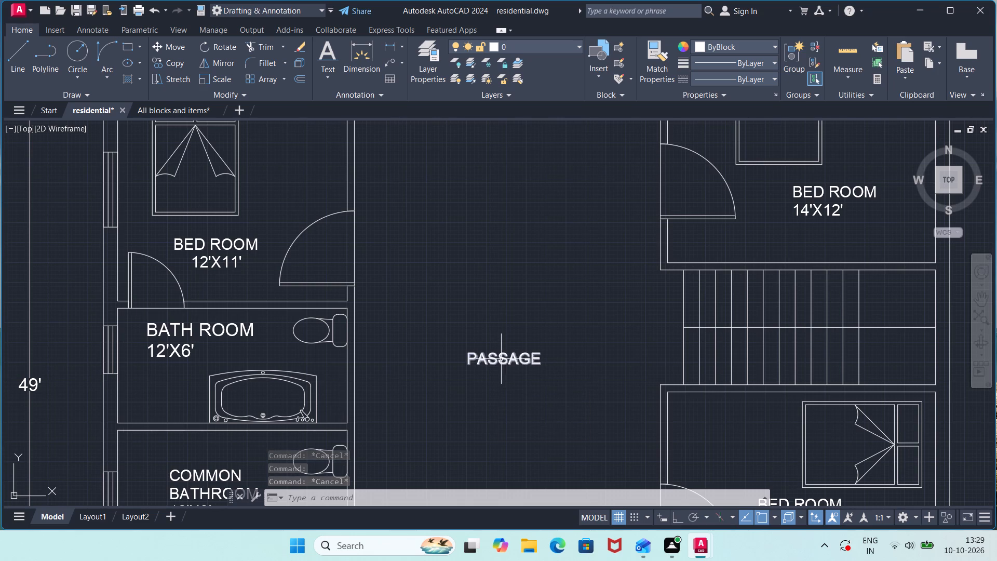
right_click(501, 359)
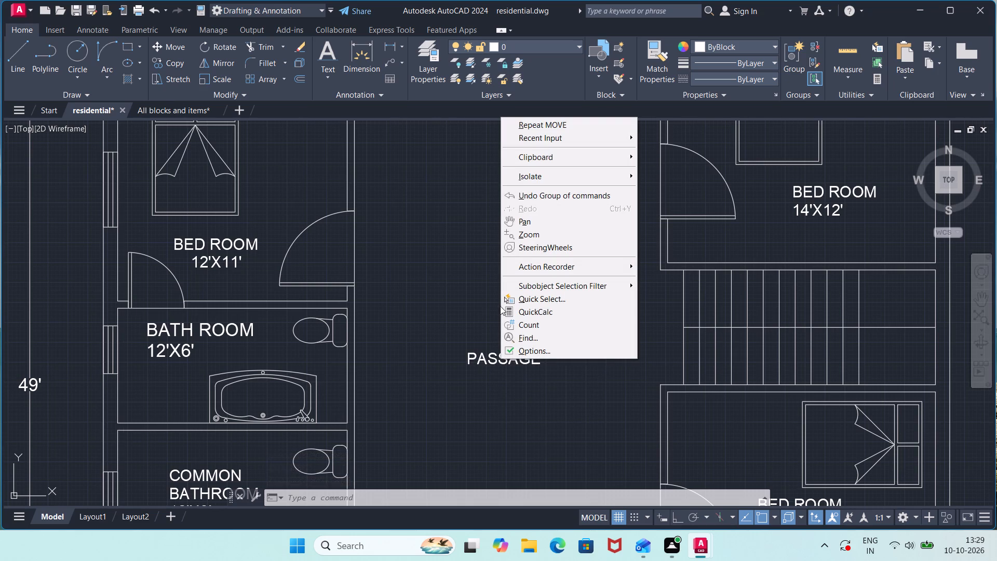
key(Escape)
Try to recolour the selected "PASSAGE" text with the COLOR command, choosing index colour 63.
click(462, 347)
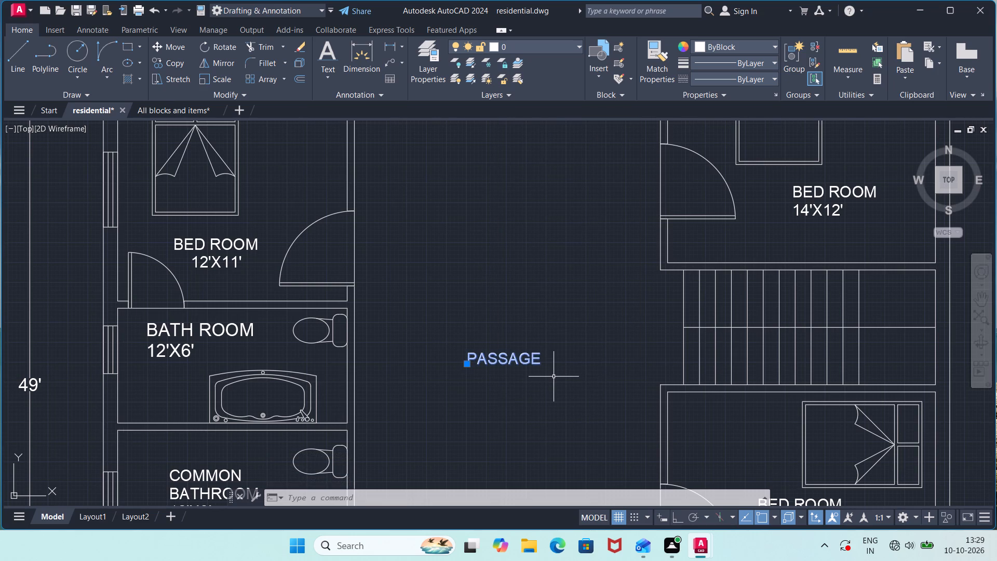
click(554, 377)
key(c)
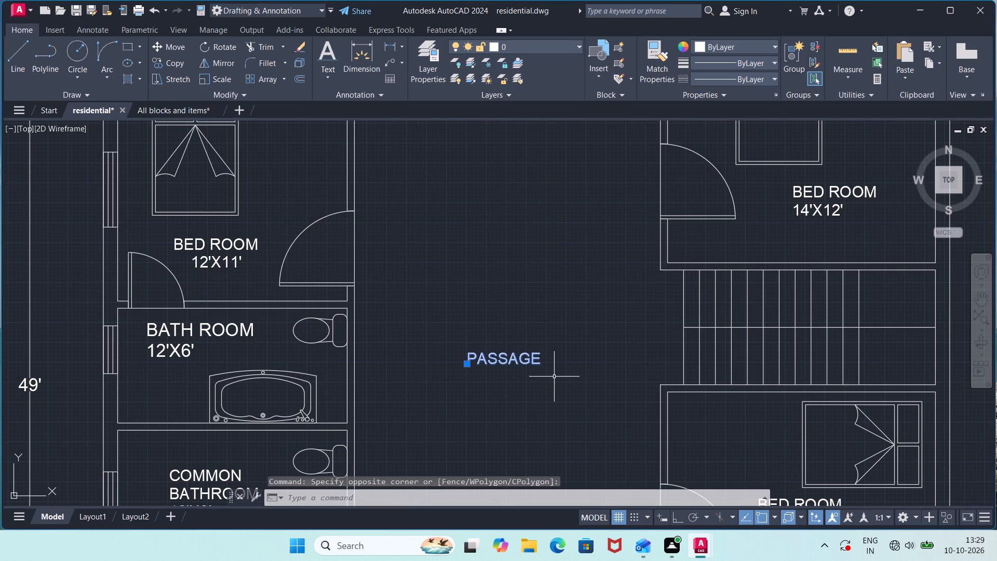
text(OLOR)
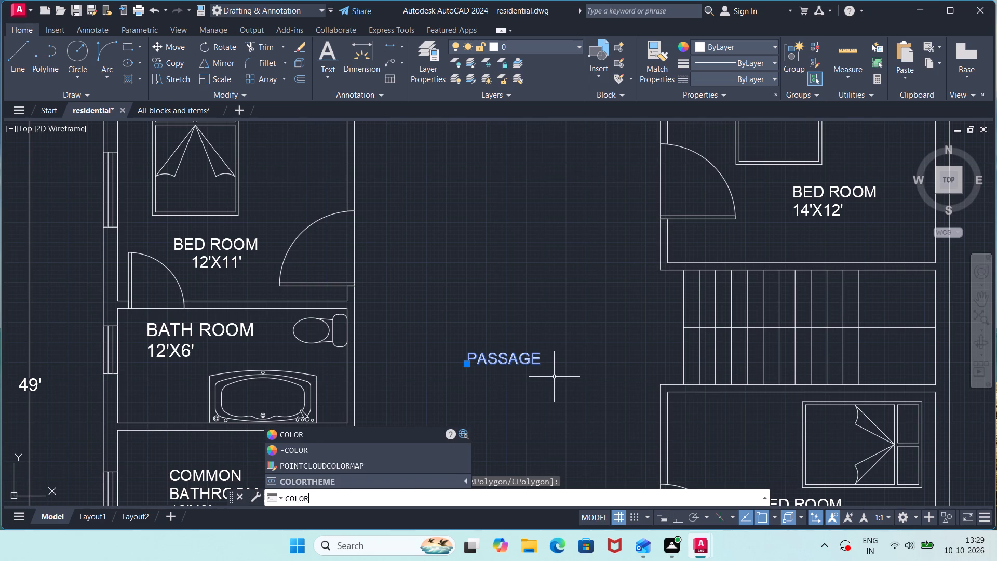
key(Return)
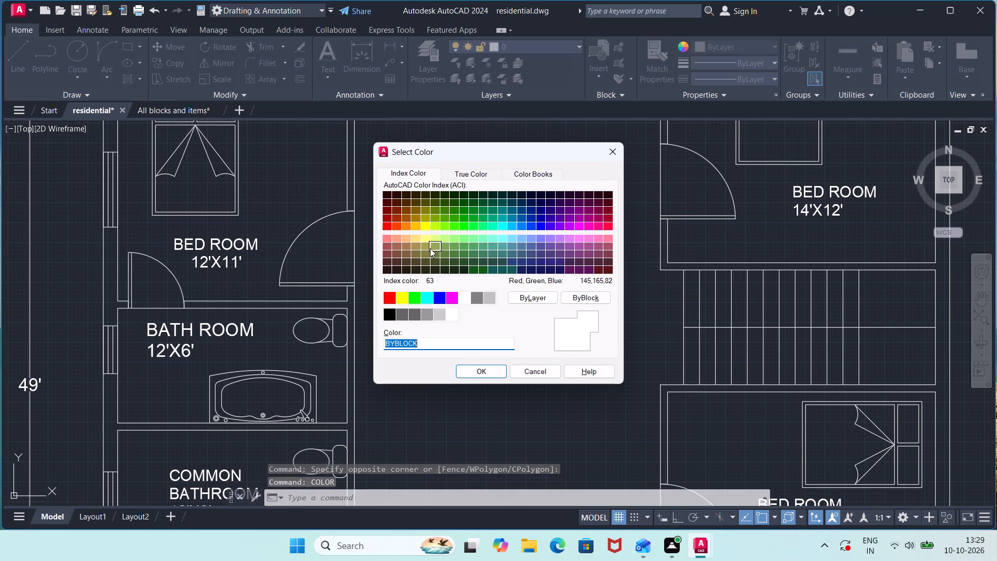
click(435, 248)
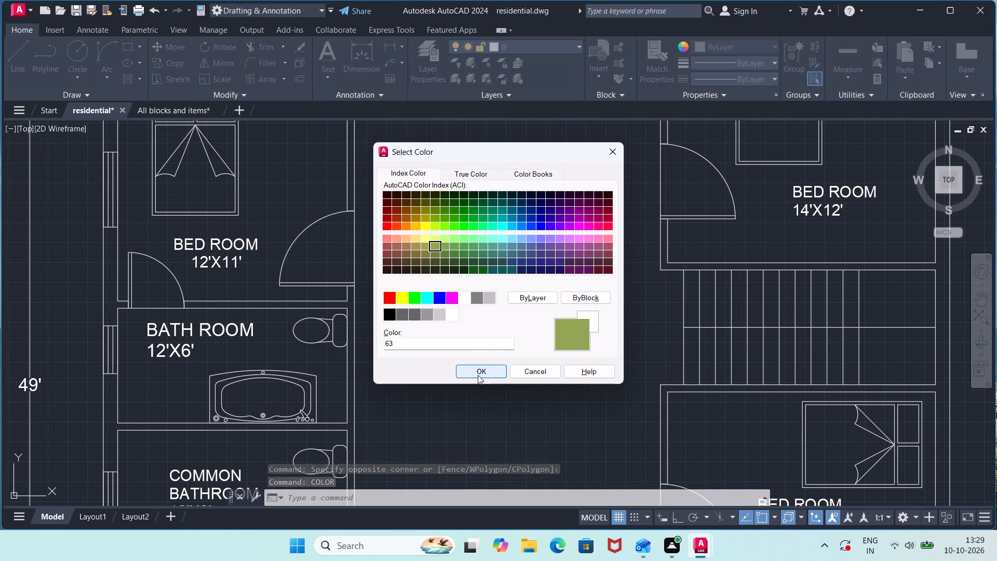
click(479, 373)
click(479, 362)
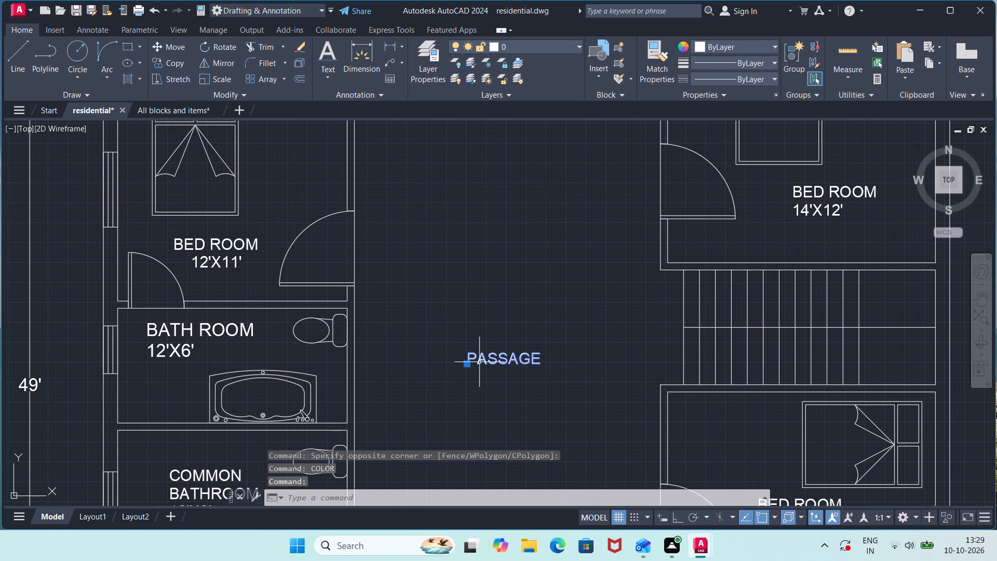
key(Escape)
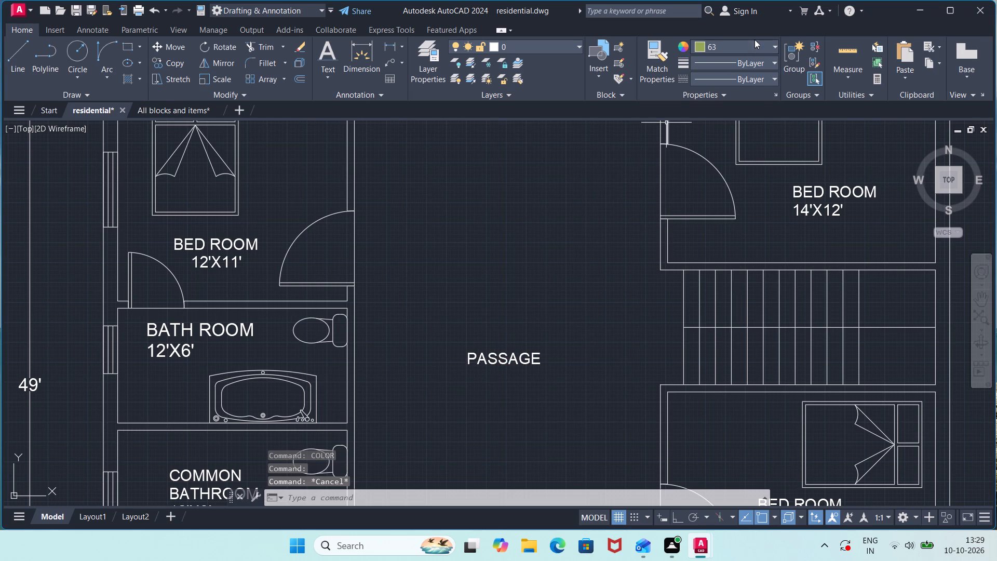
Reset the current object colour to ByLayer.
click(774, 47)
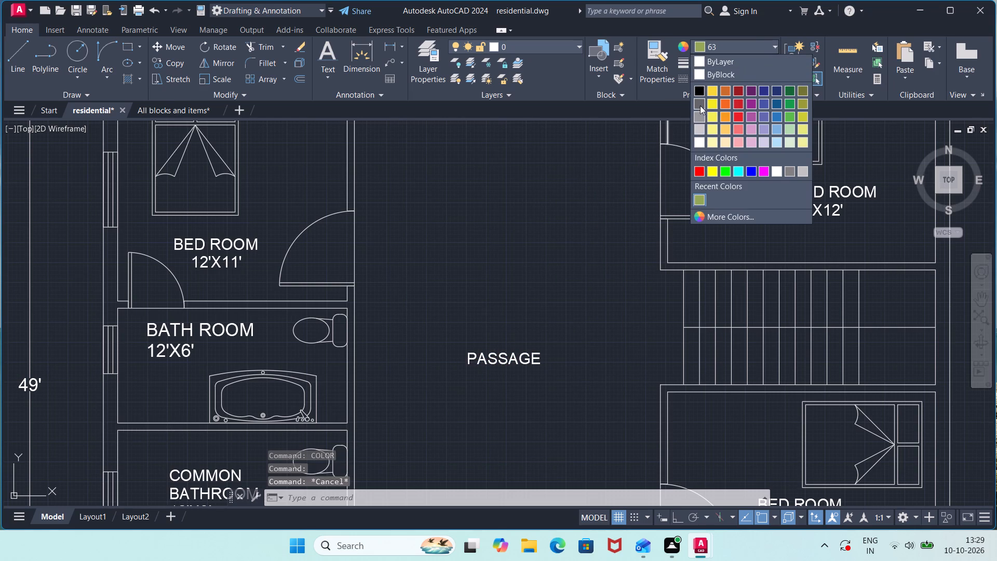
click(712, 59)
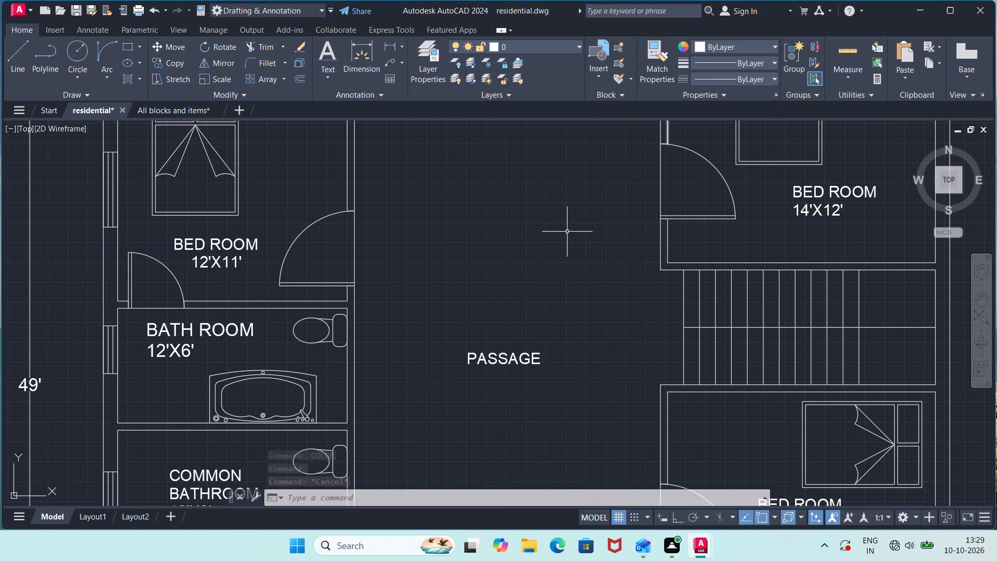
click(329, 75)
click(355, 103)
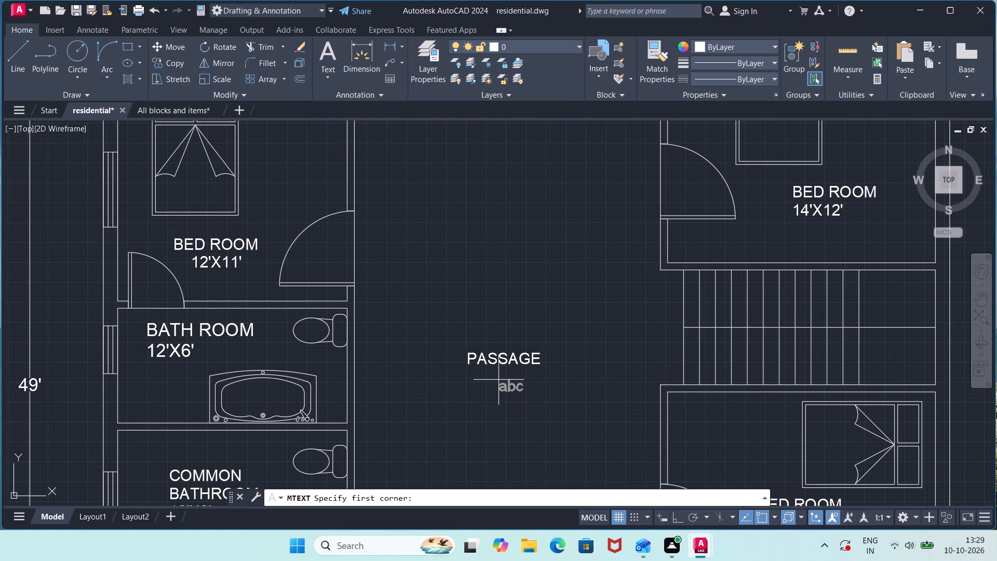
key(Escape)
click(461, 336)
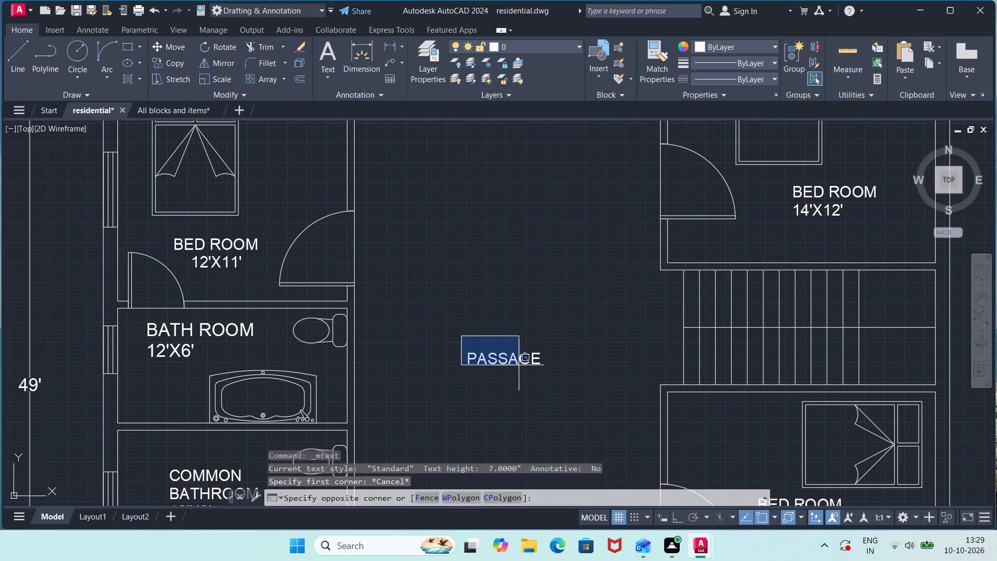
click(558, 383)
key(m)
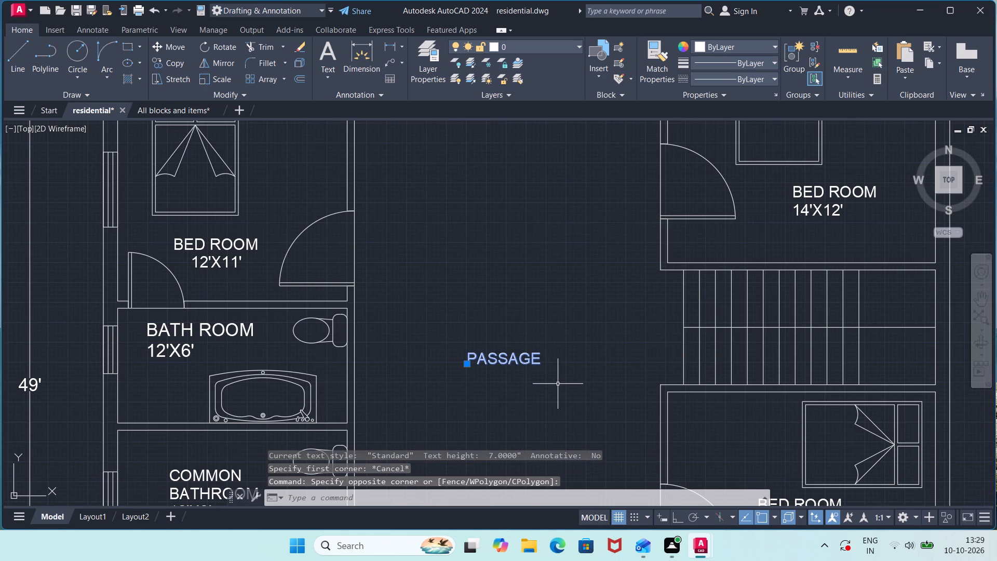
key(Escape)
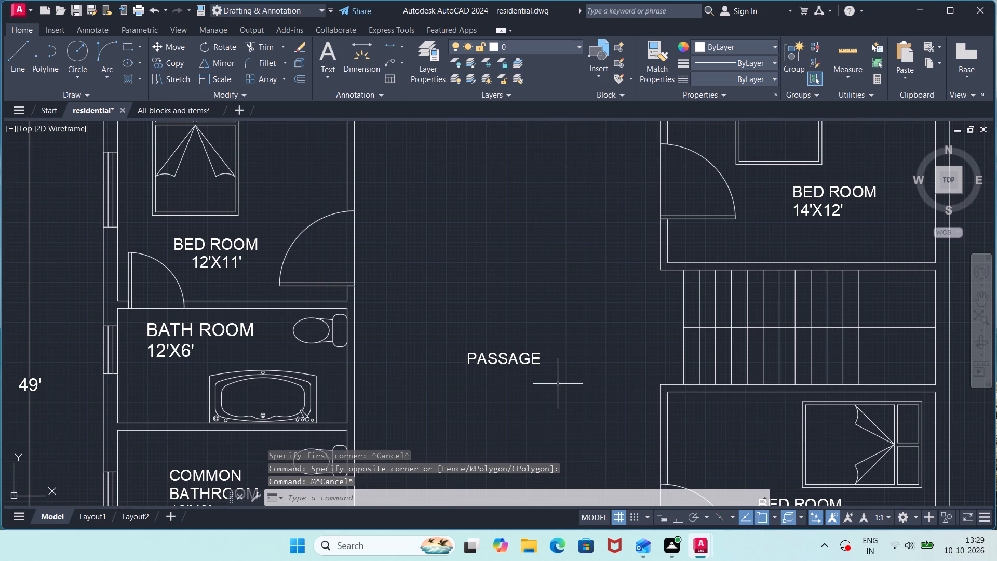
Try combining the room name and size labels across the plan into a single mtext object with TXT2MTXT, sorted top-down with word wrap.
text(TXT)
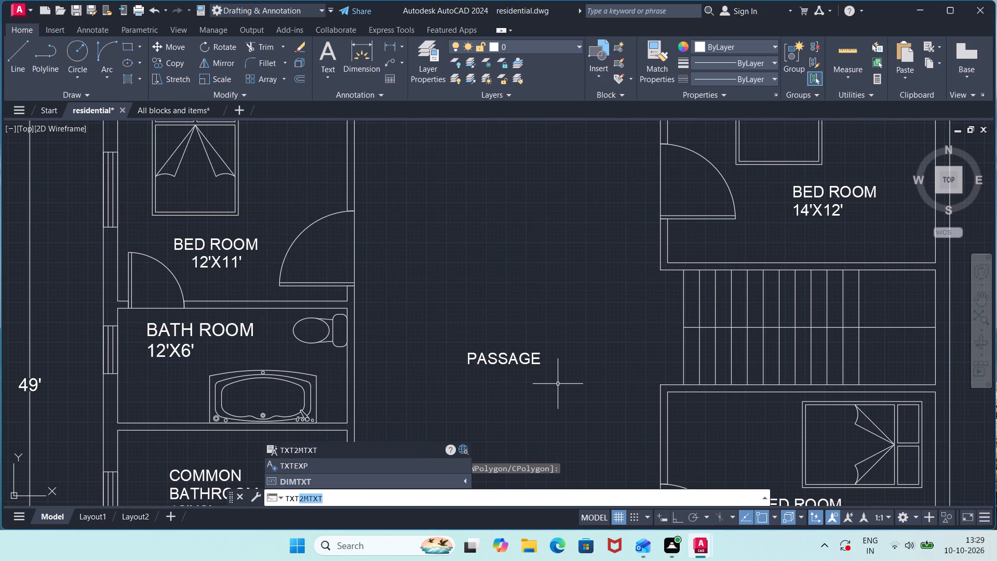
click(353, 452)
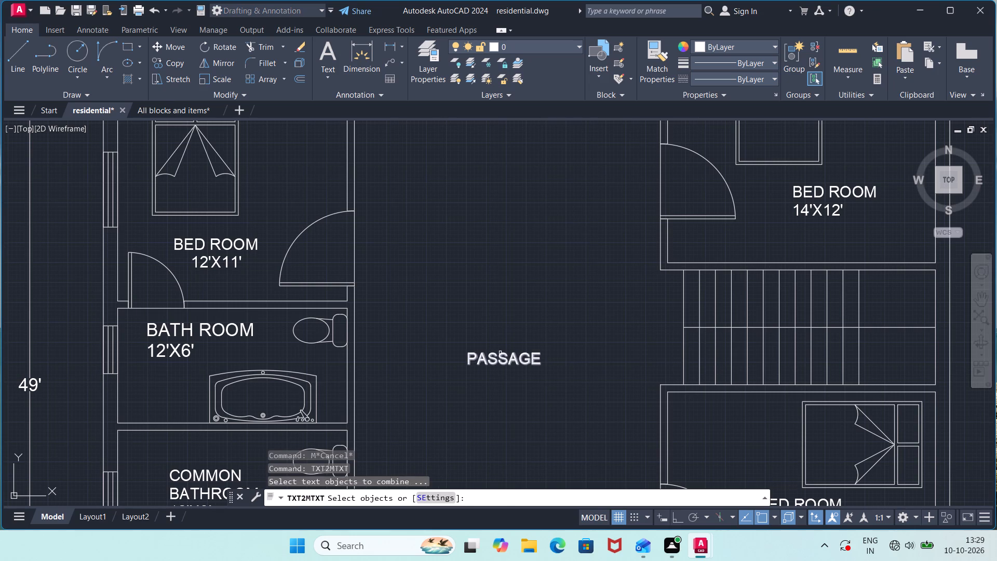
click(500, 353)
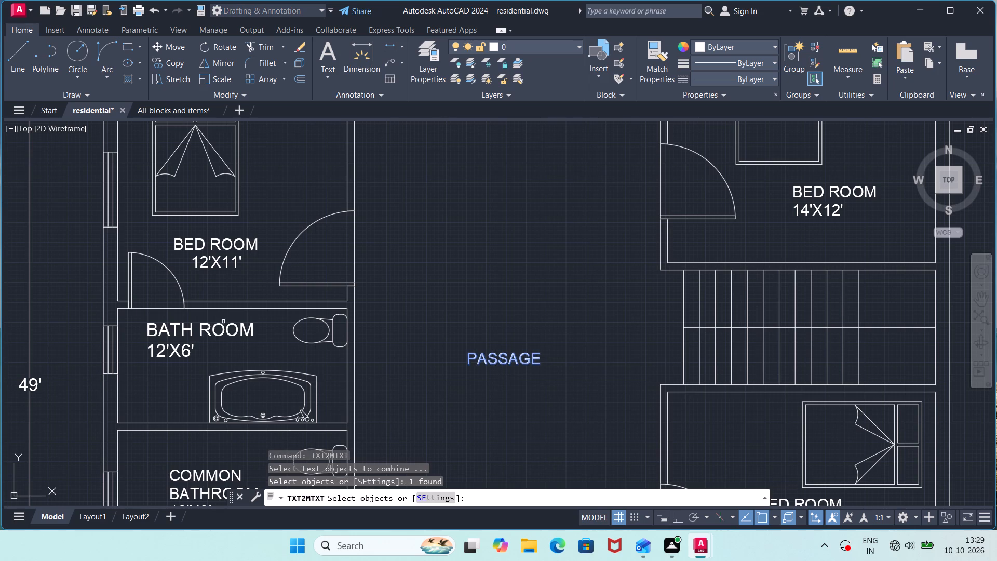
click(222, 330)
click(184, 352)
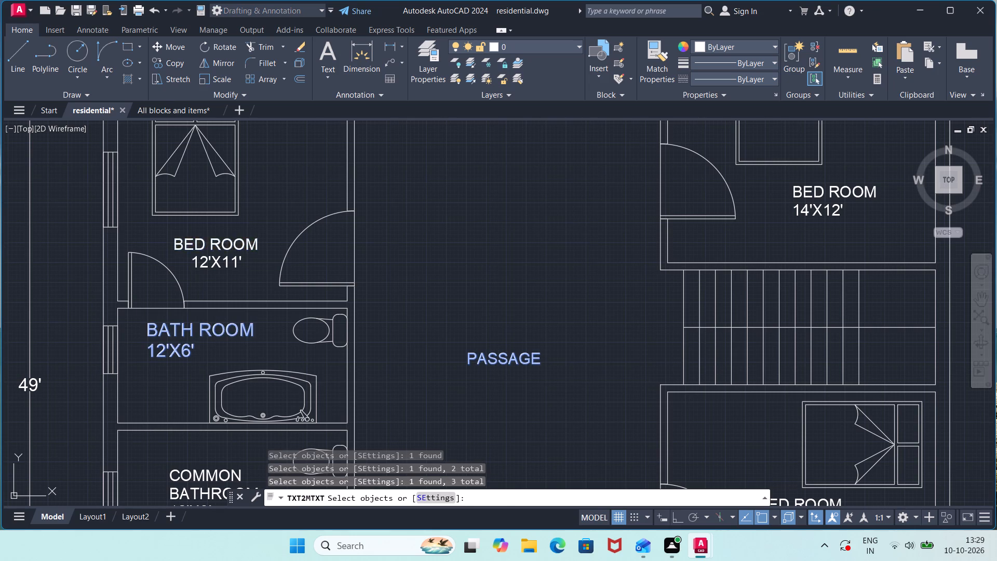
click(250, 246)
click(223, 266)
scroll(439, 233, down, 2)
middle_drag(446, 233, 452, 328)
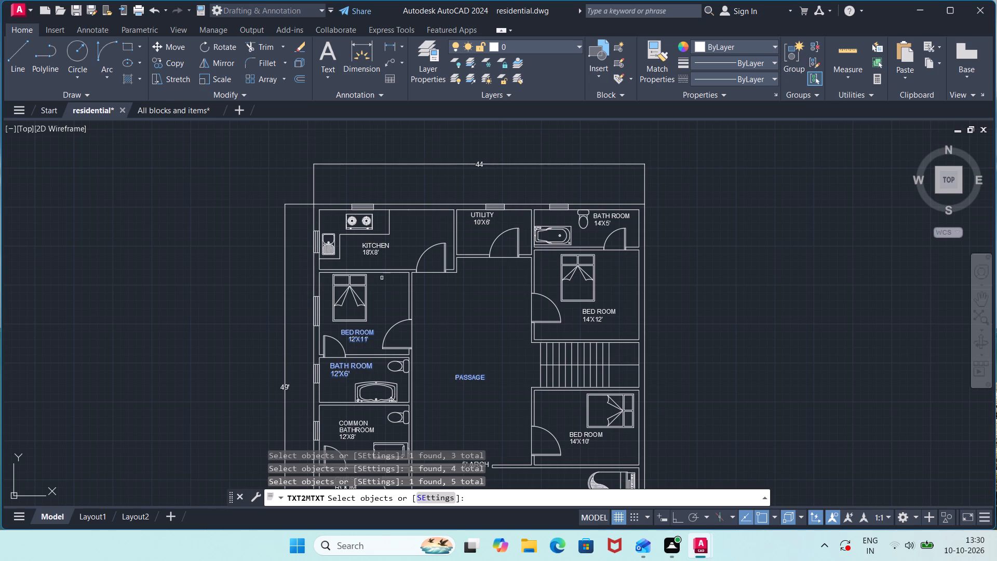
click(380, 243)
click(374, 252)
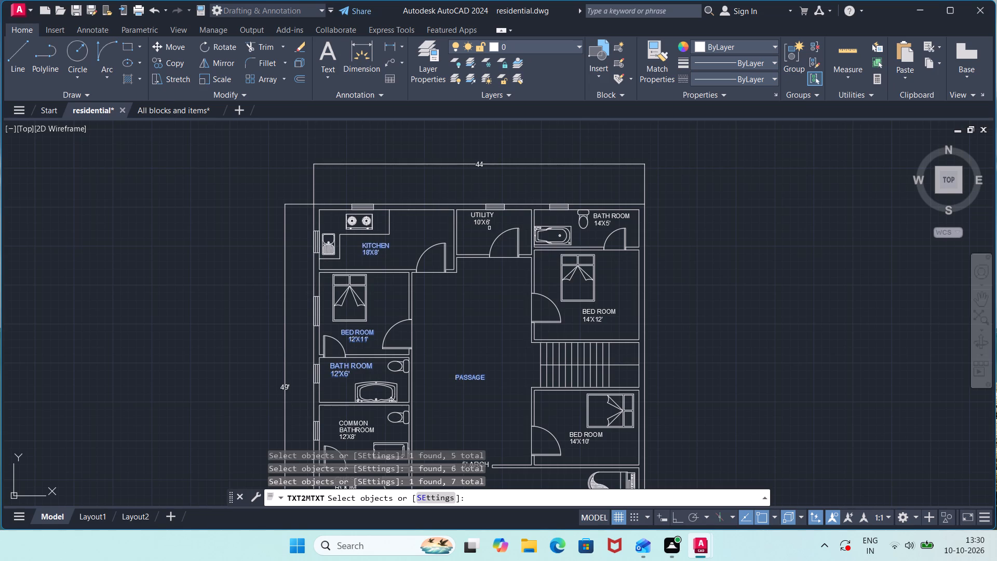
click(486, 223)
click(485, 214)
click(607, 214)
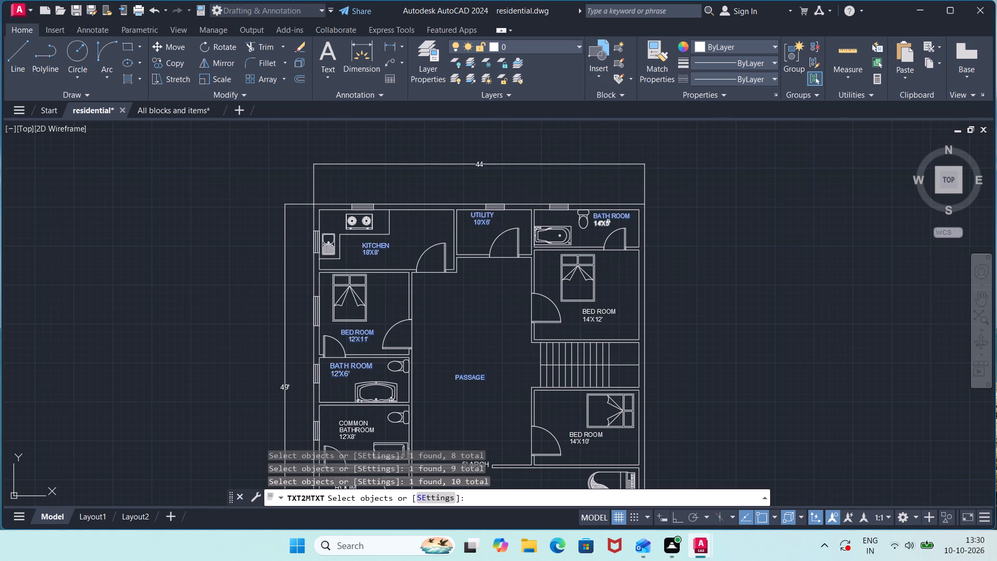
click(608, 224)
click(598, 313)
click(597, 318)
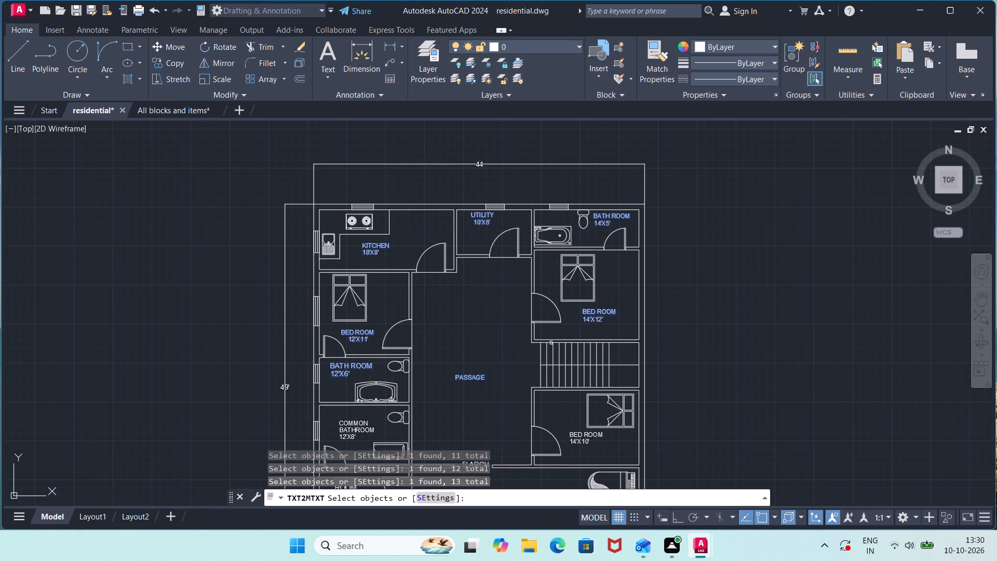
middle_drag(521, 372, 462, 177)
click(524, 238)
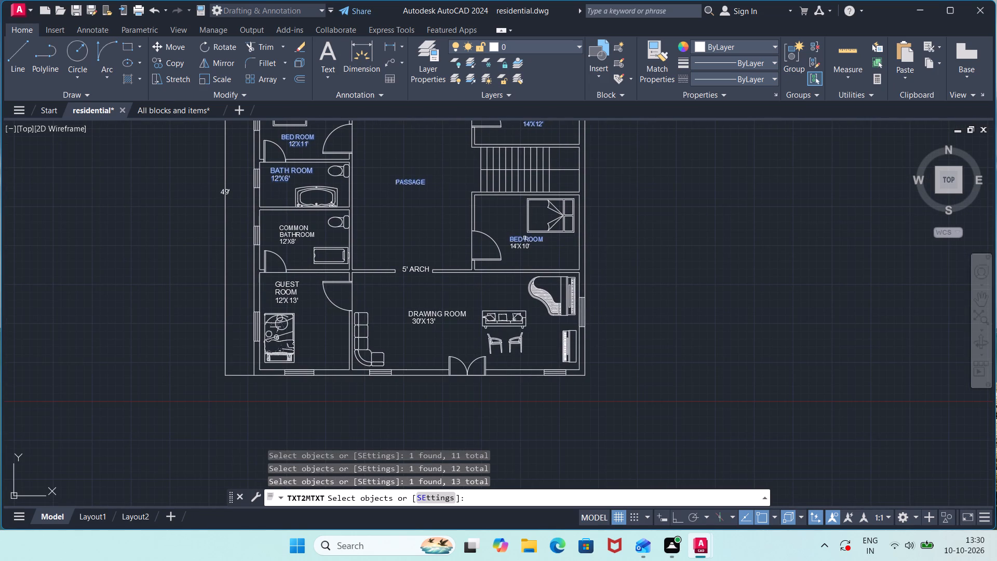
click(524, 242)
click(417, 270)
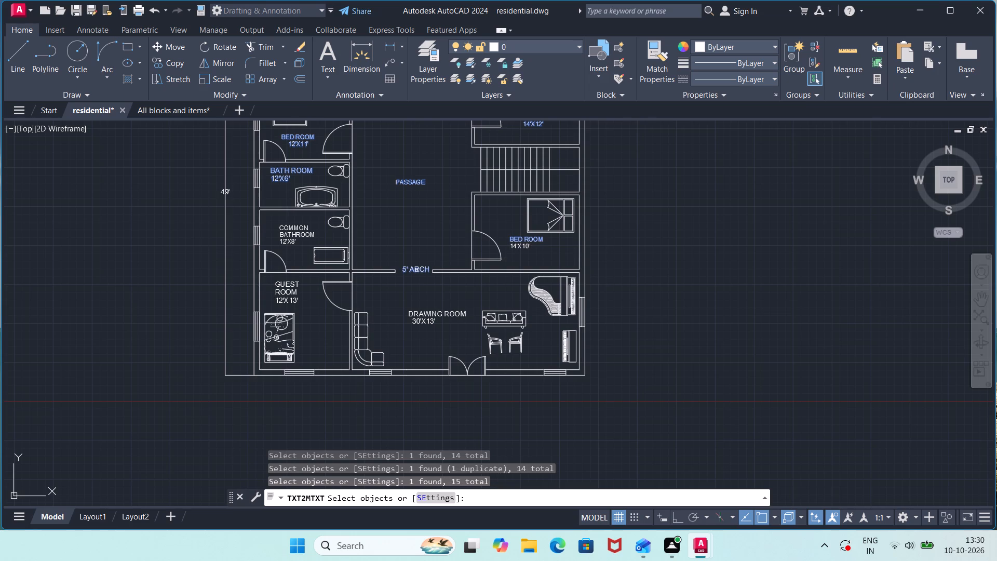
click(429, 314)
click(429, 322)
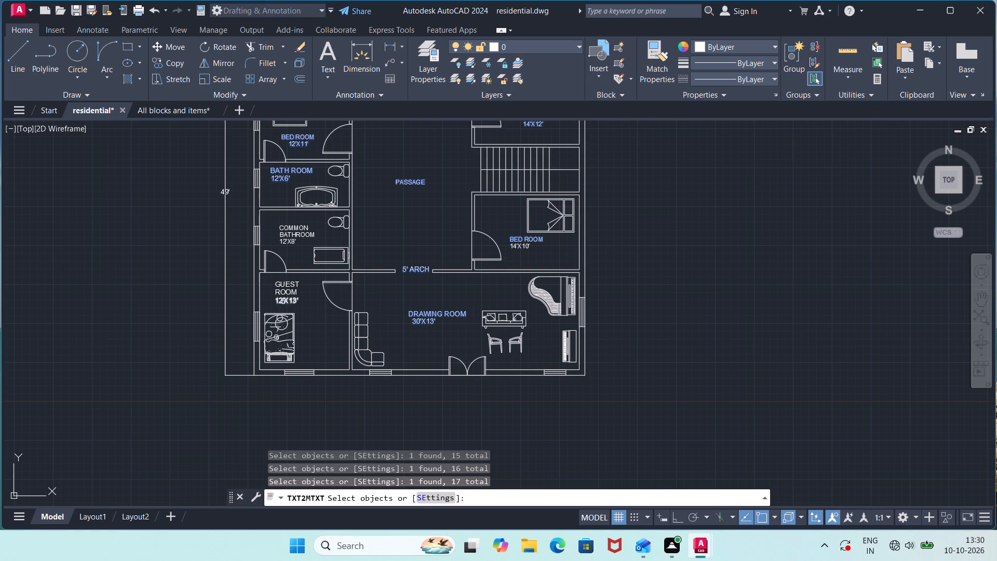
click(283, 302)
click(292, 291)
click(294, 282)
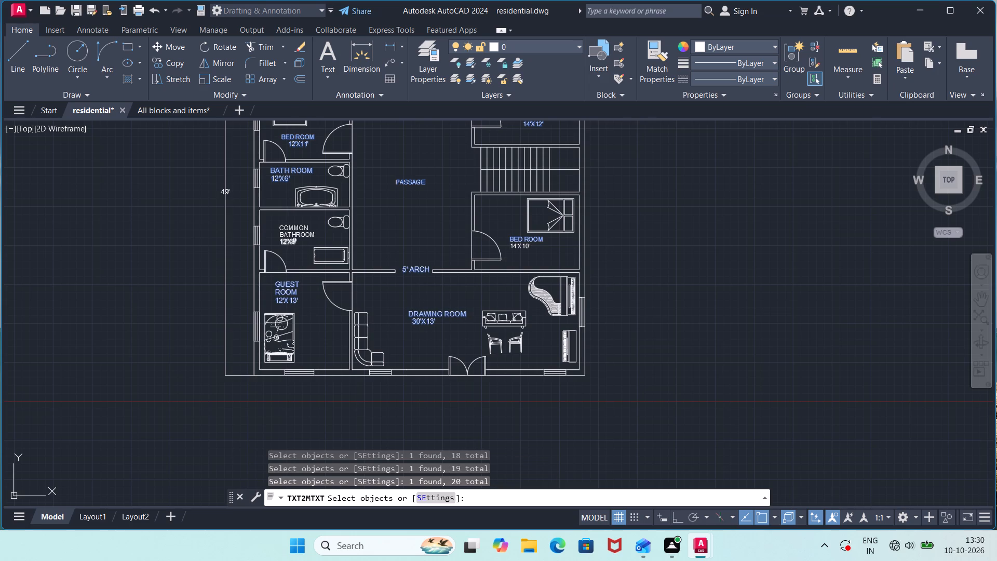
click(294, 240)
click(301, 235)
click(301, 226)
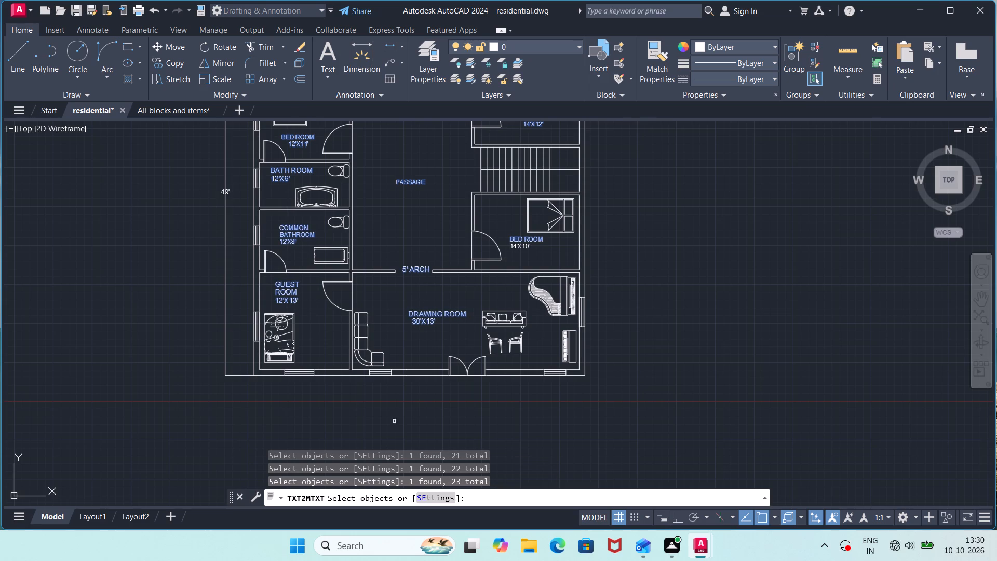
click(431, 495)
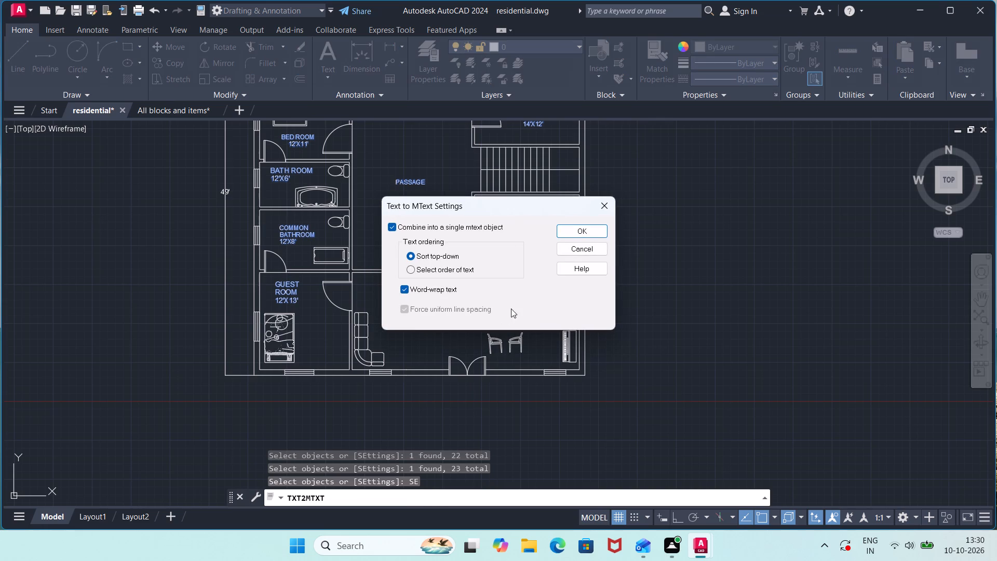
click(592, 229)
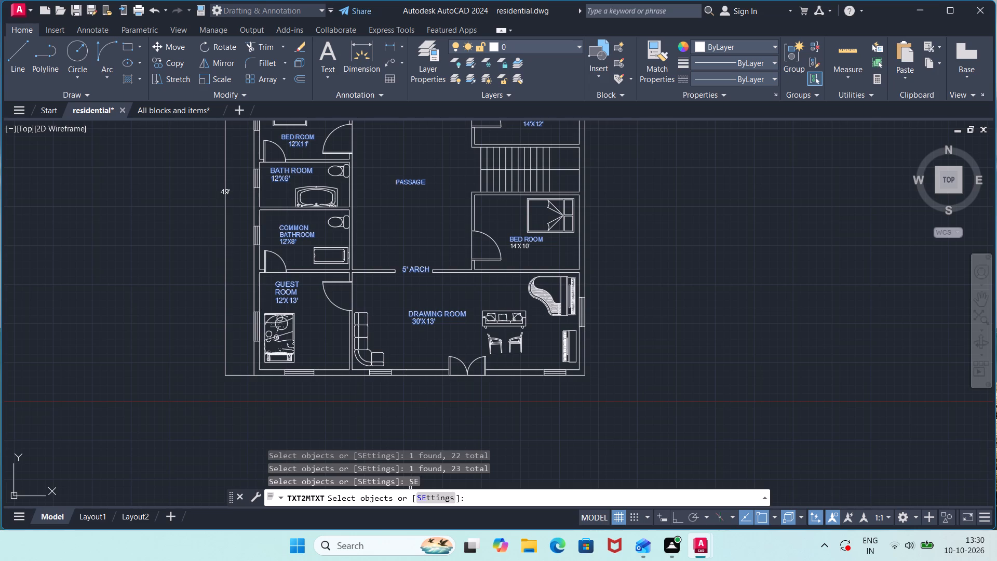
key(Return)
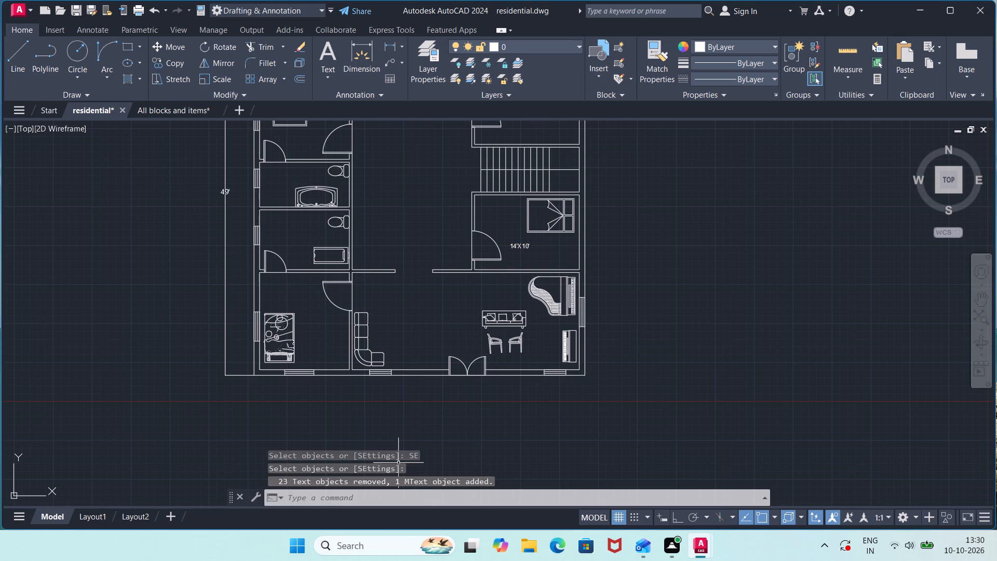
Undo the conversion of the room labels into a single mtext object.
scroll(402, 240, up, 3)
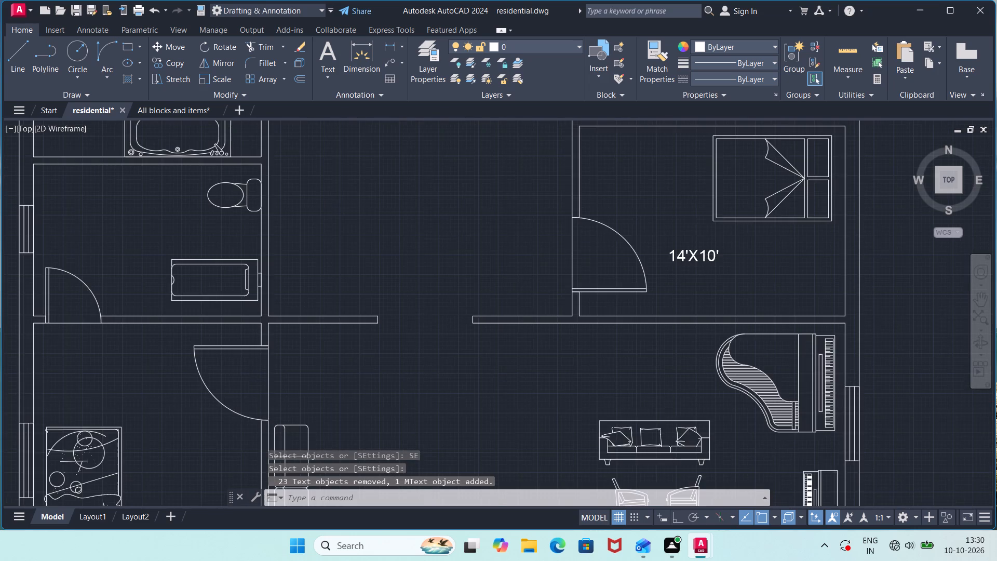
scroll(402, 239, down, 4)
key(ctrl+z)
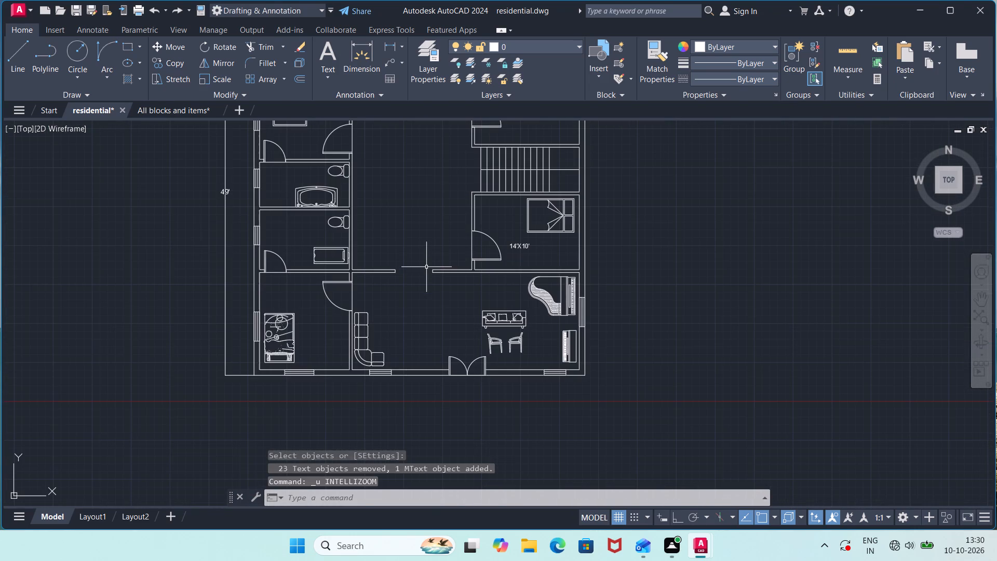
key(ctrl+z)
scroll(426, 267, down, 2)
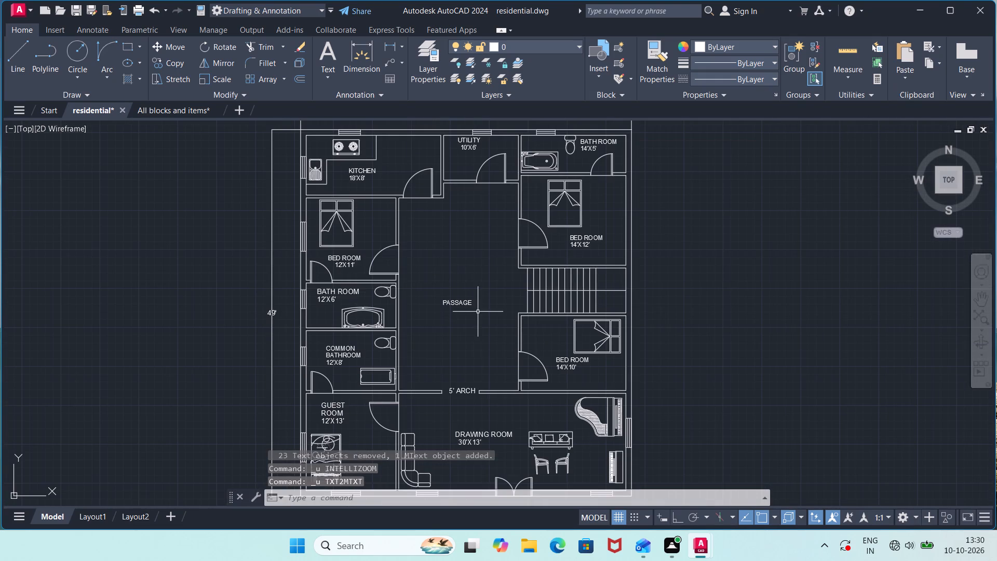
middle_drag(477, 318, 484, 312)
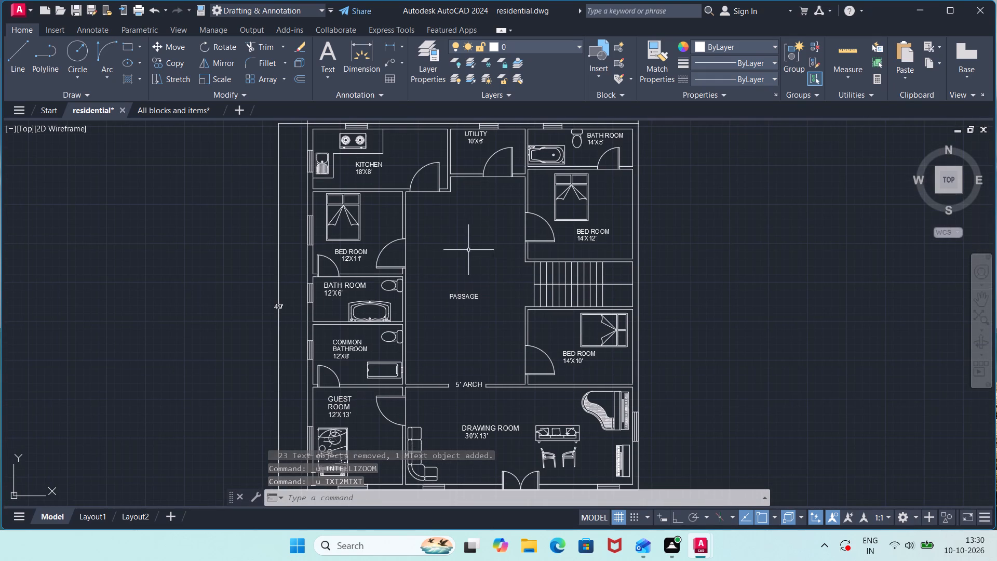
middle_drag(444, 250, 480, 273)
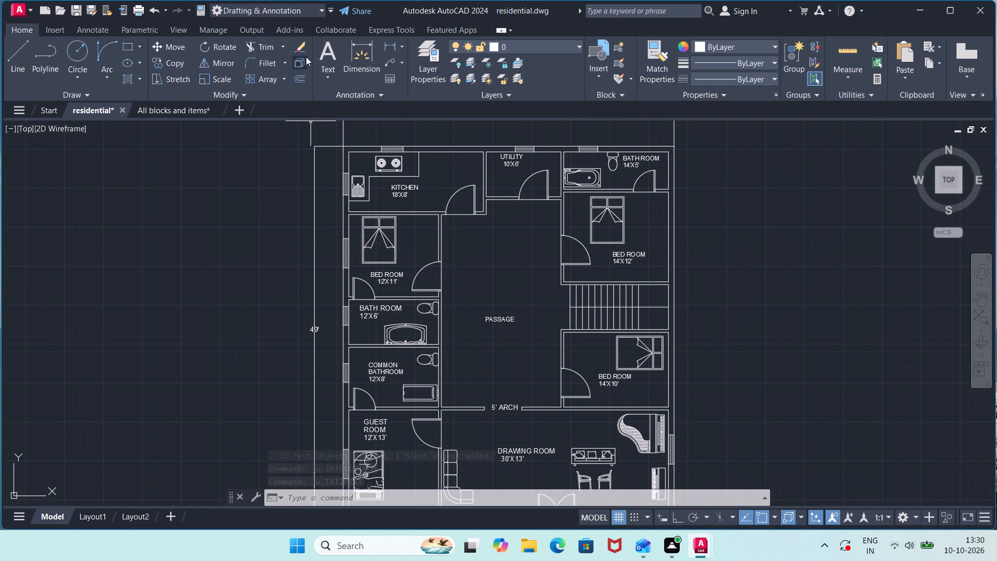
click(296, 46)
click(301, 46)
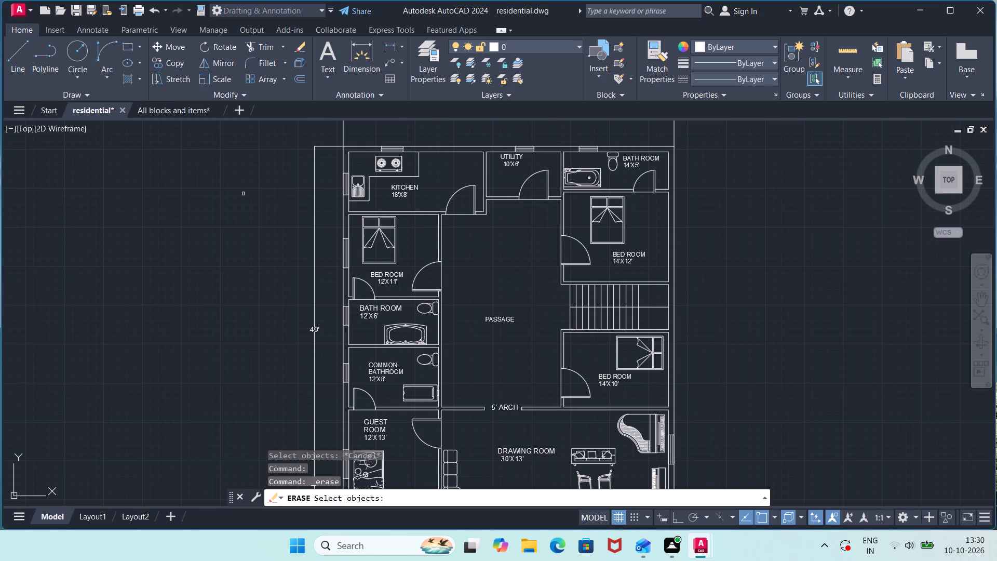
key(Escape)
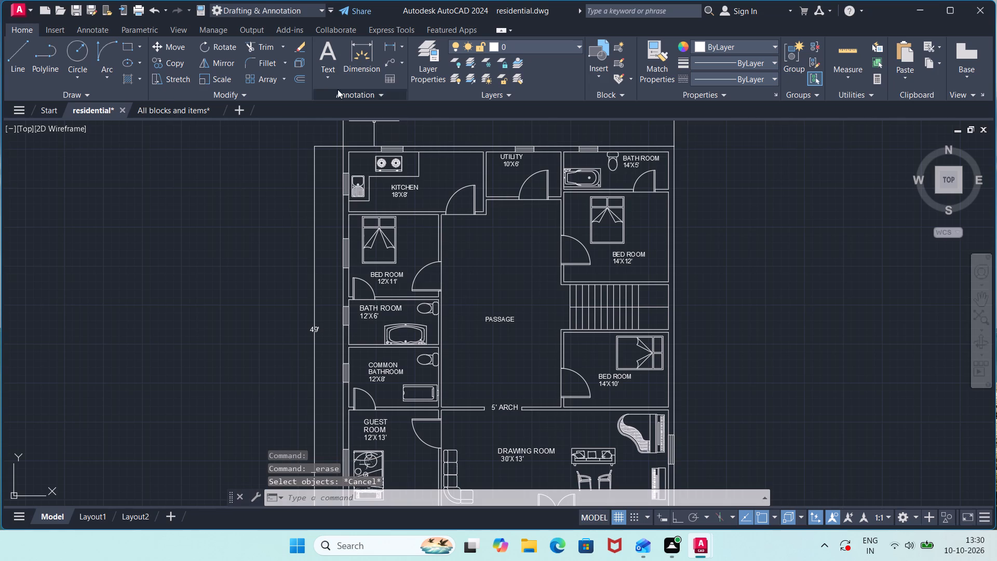
Switch to the All blocks and items drawing and copy the table lamp standing on a small cabinet from the 灯具 lighting section.
click(190, 110)
scroll(272, 288, down, 1)
middle_drag(274, 303, 591, 213)
middle_drag(371, 313, 627, 249)
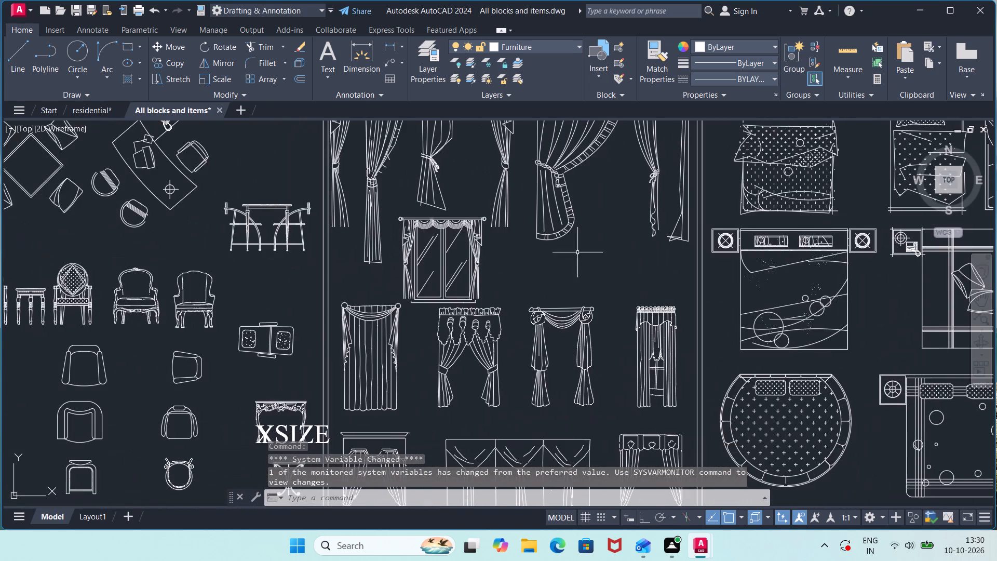
middle_drag(314, 329, 590, 224)
scroll(472, 331, down, 1)
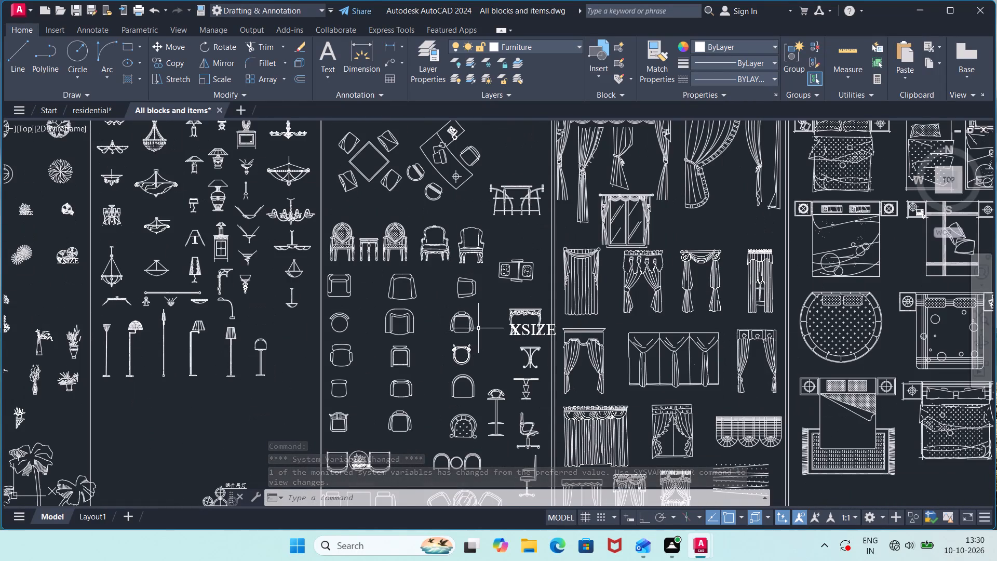
middle_drag(484, 325, 486, 163)
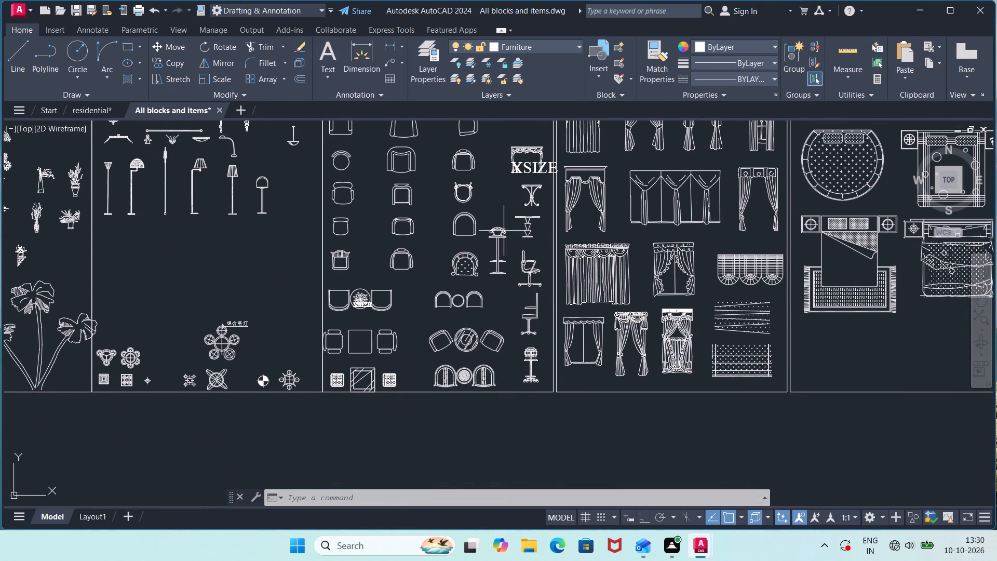
middle_drag(278, 283, 293, 300)
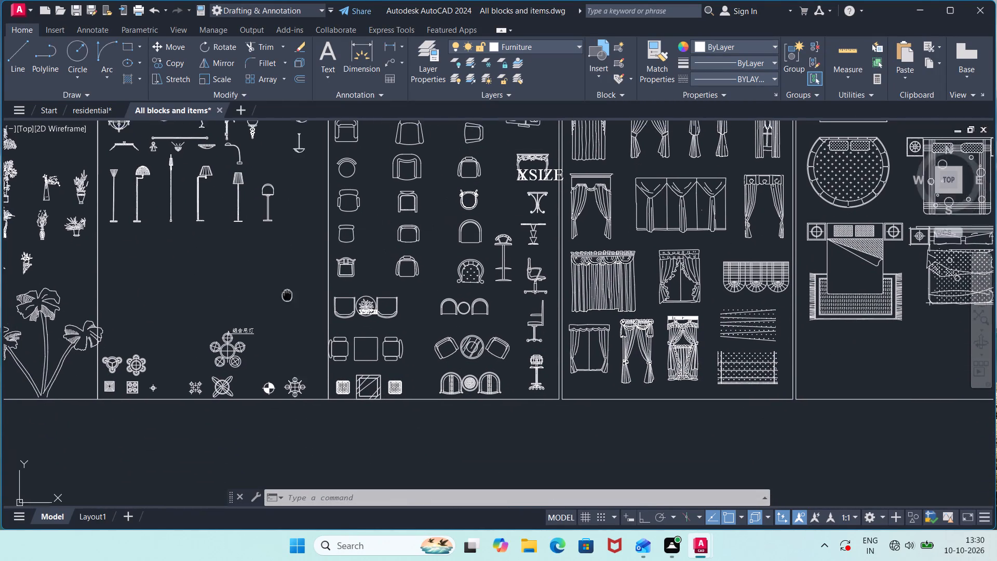
middle_drag(293, 300, 489, 412)
middle_drag(483, 287, 486, 346)
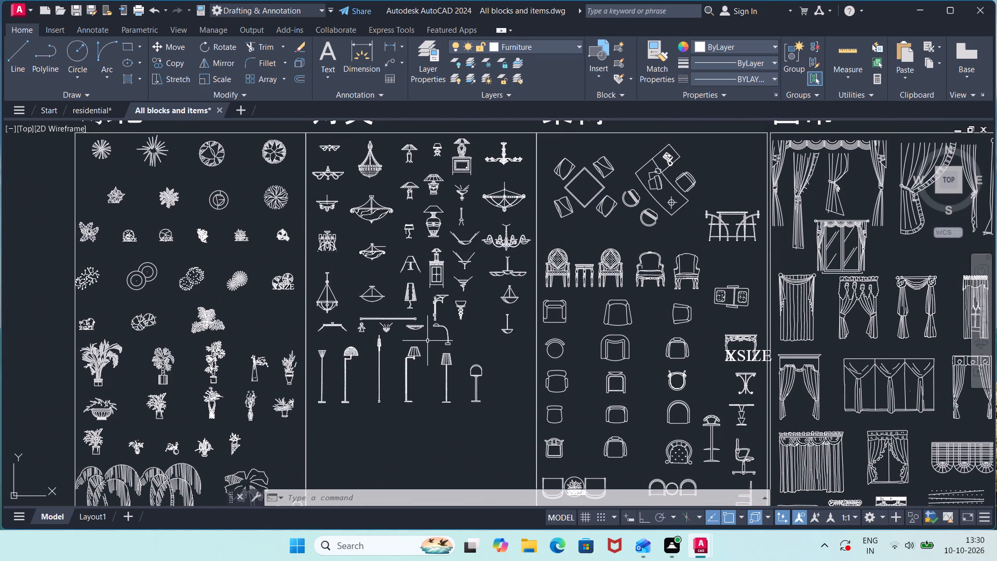
middle_drag(351, 260, 340, 330)
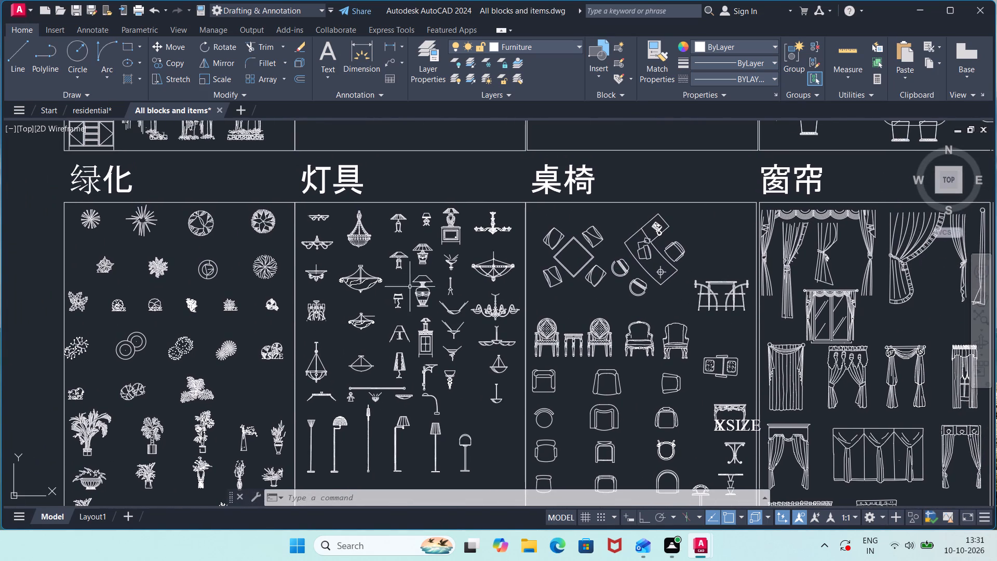
middle_click(432, 268)
scroll(432, 268, up, 2)
middle_drag(434, 242, 379, 356)
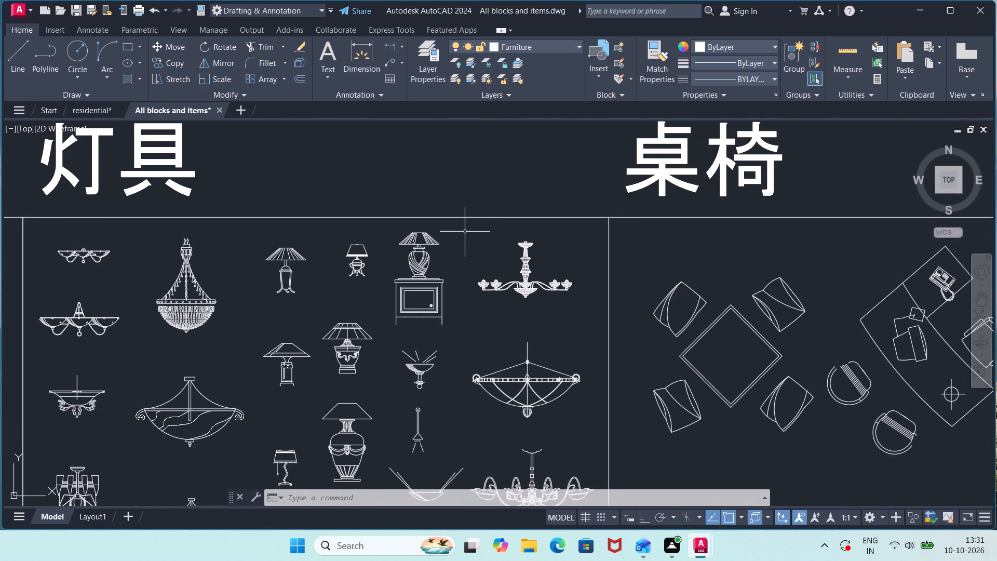
click(457, 223)
click(390, 340)
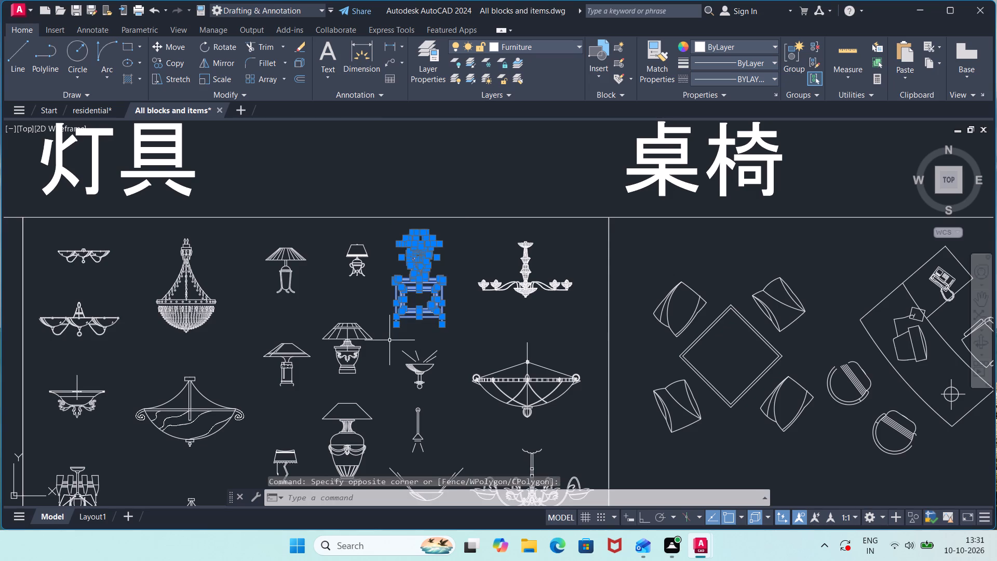
key(ctrl+c)
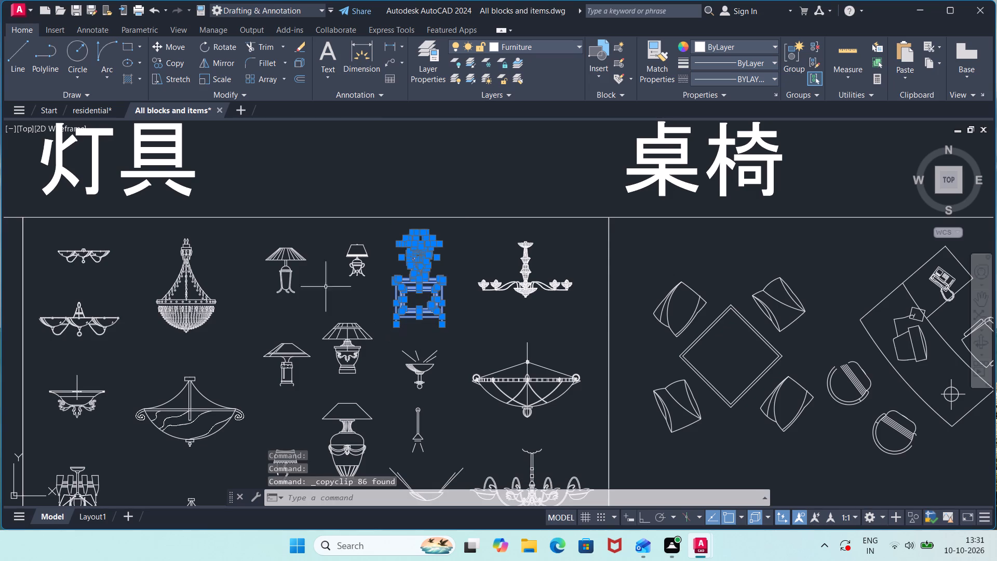
Switch to the residential drawing and paste the lamp cabinet beside the head of the bed in the 14'X12' bedroom, on the passage side.
click(96, 108)
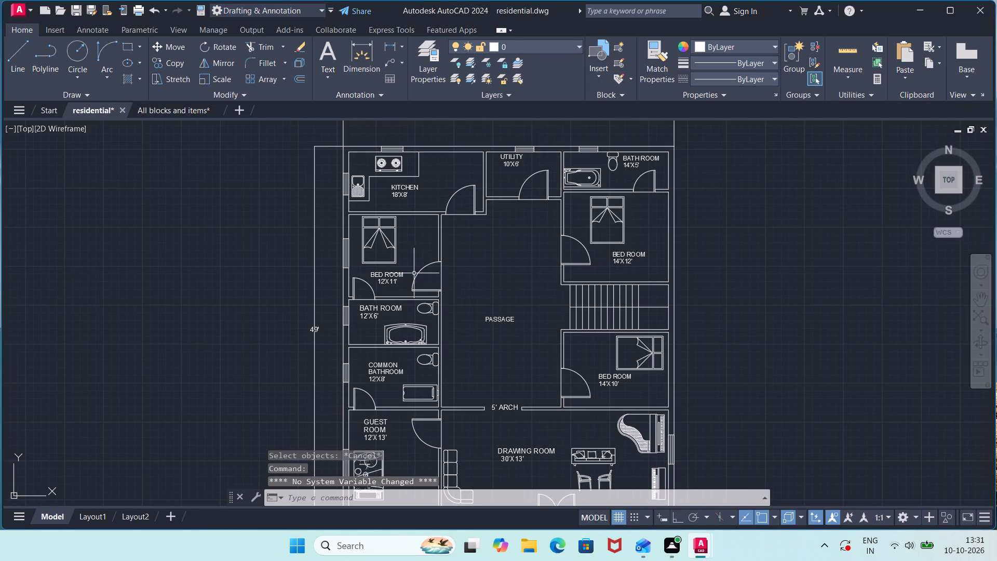
click(658, 209)
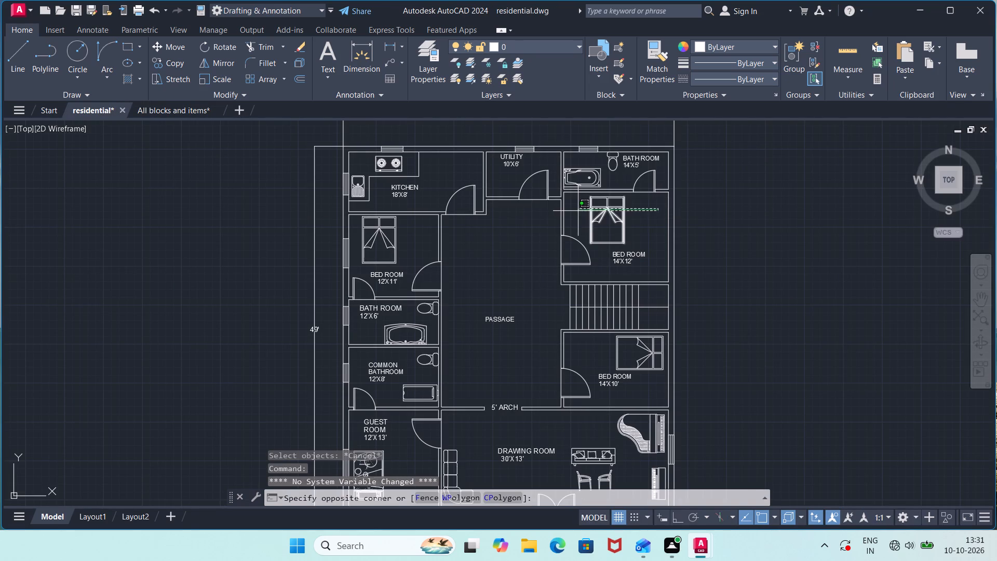
key(Escape)
click(576, 209)
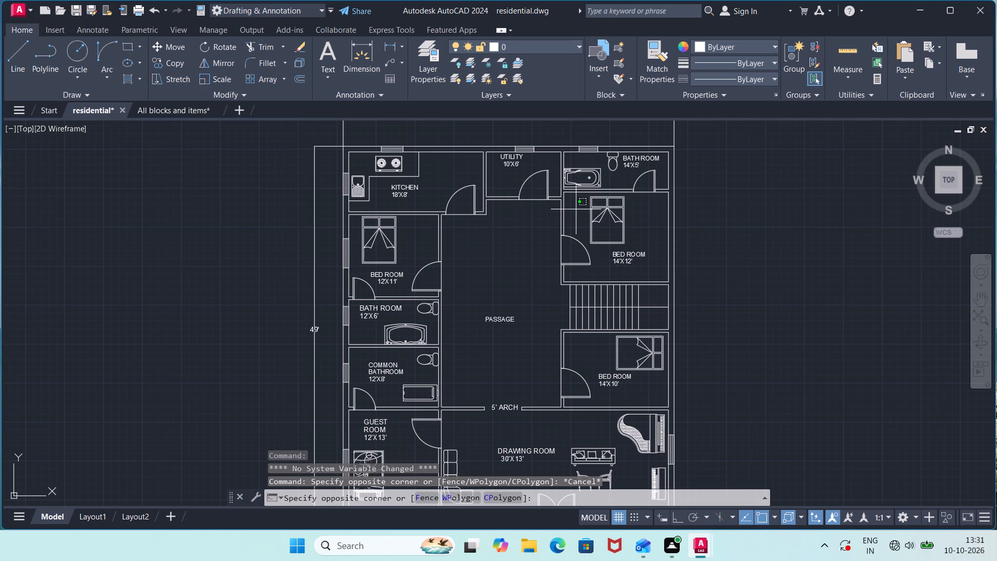
key(ctrl+v)
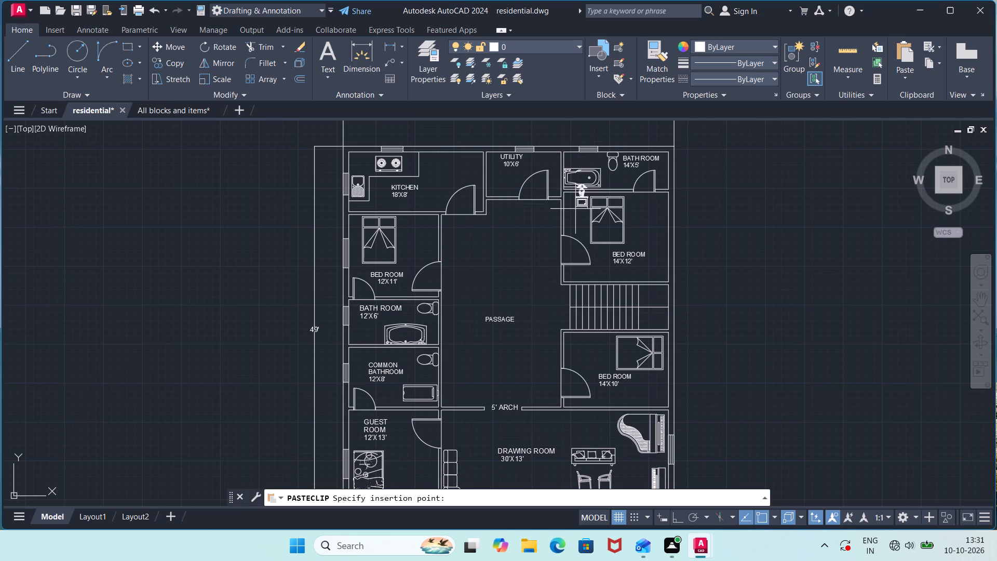
scroll(569, 218, up, 2)
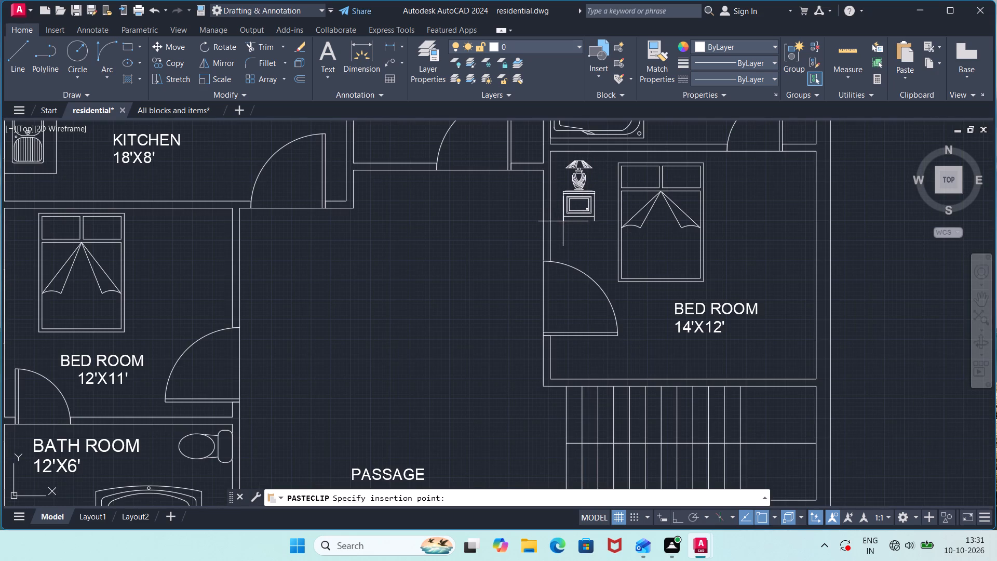
click(559, 221)
Move the bed in the 12'X11' bedroom farther from the window wall and slightly away from the kitchen wall.
scroll(386, 238, down, 1)
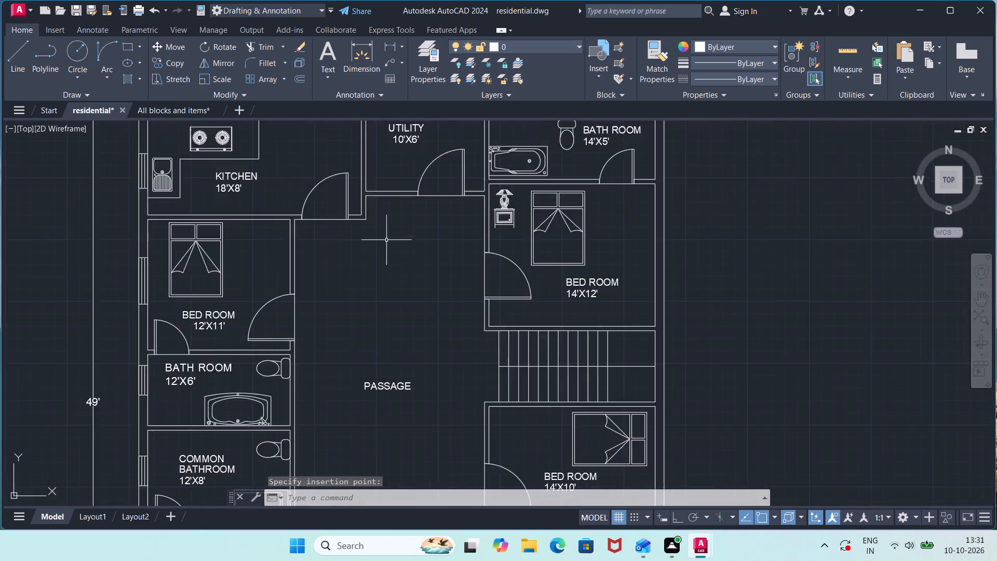
scroll(386, 242, down, 1)
middle_drag(392, 251, 479, 259)
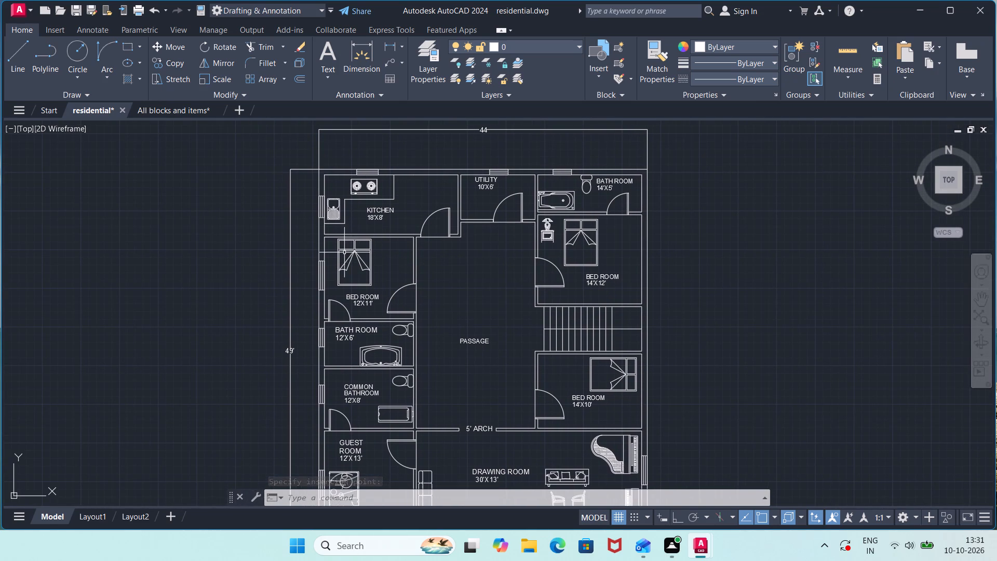
scroll(344, 250, up, 3)
scroll(306, 203, up, 2)
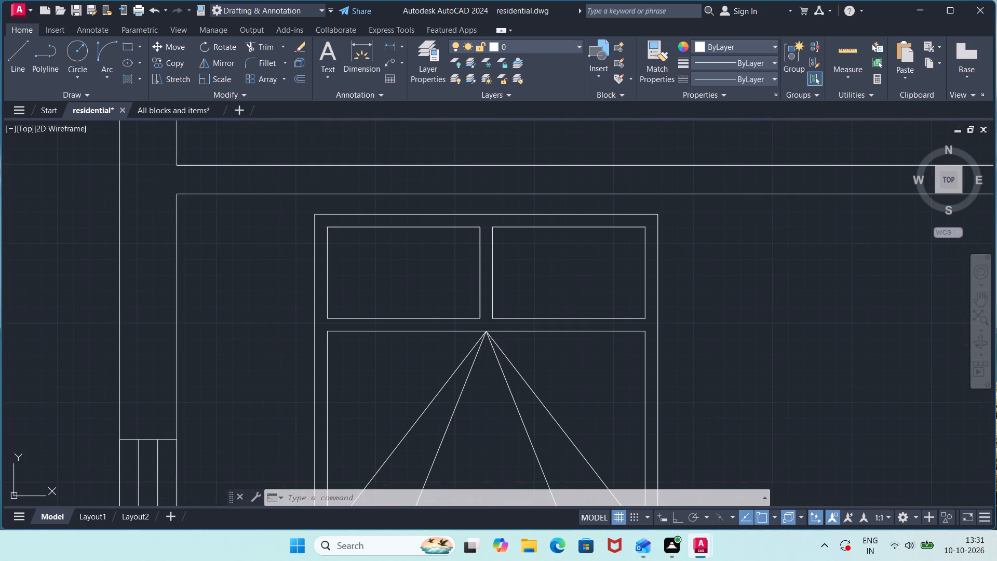
click(306, 203)
scroll(489, 381, down, 3)
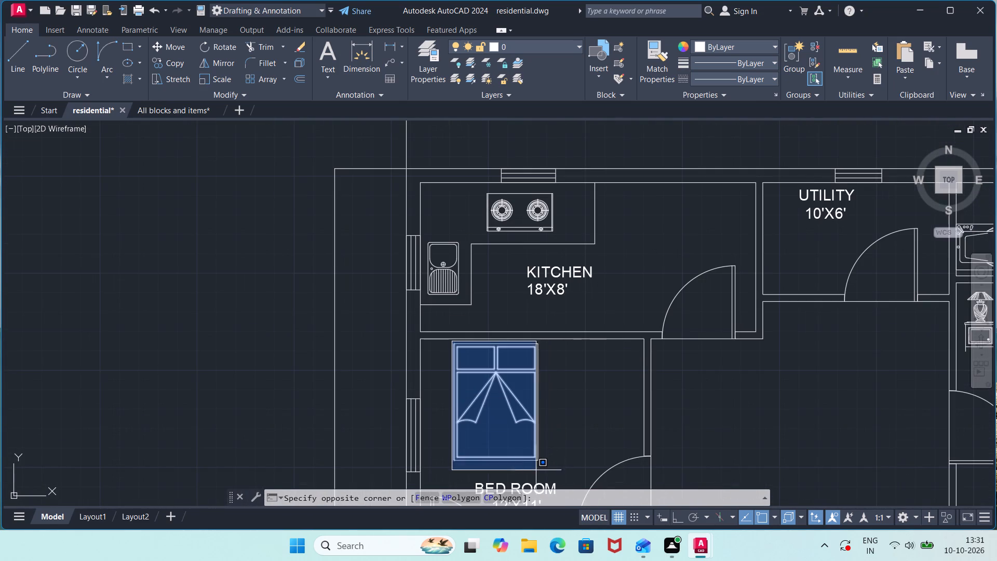
click(544, 471)
key(m)
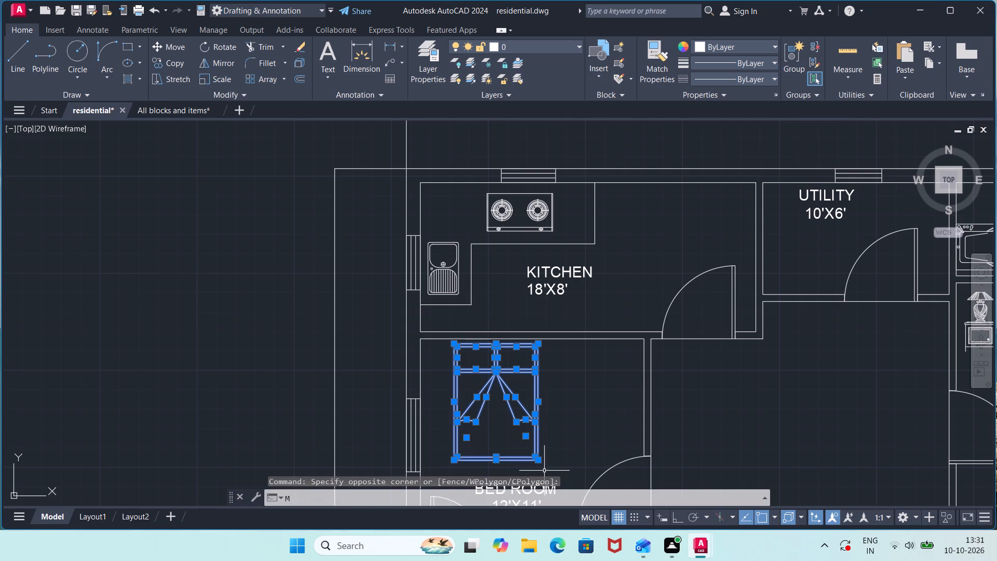
key(Return)
click(540, 456)
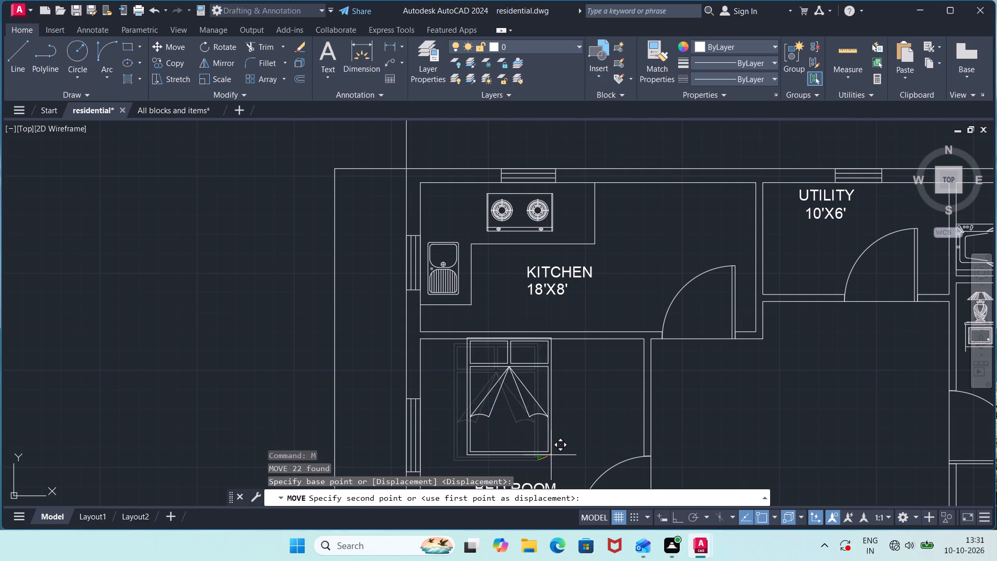
click(574, 466)
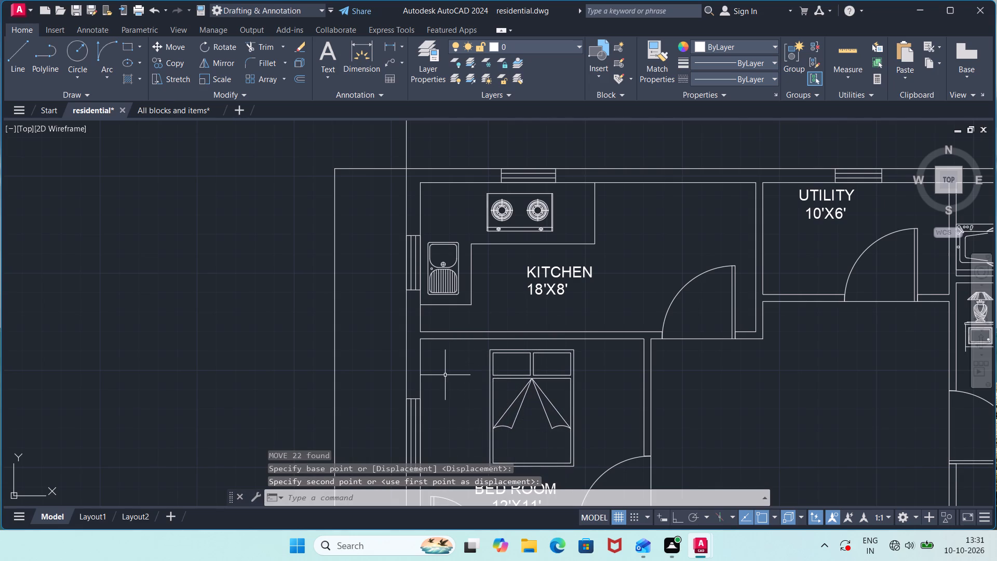
Copy the lamp cabinet from the All blocks and items drawing and paste it between the window wall and the bed in the 12'X11' bedroom.
click(153, 108)
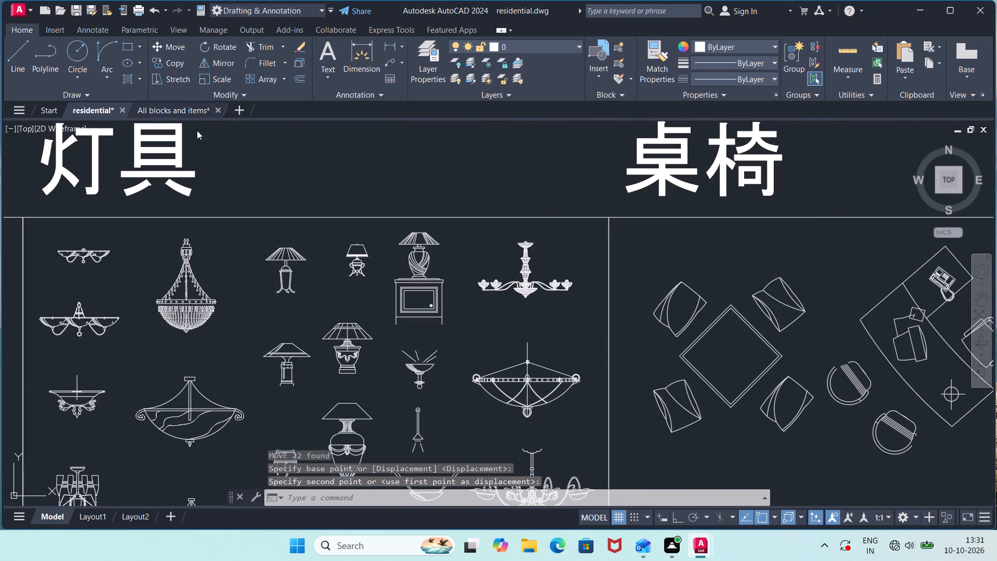
click(397, 218)
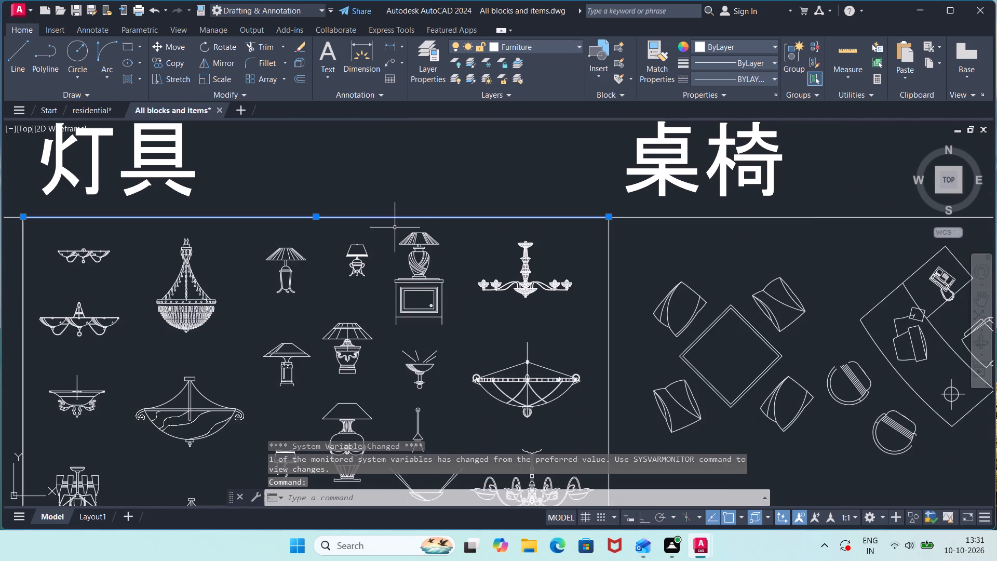
key(Escape)
click(385, 231)
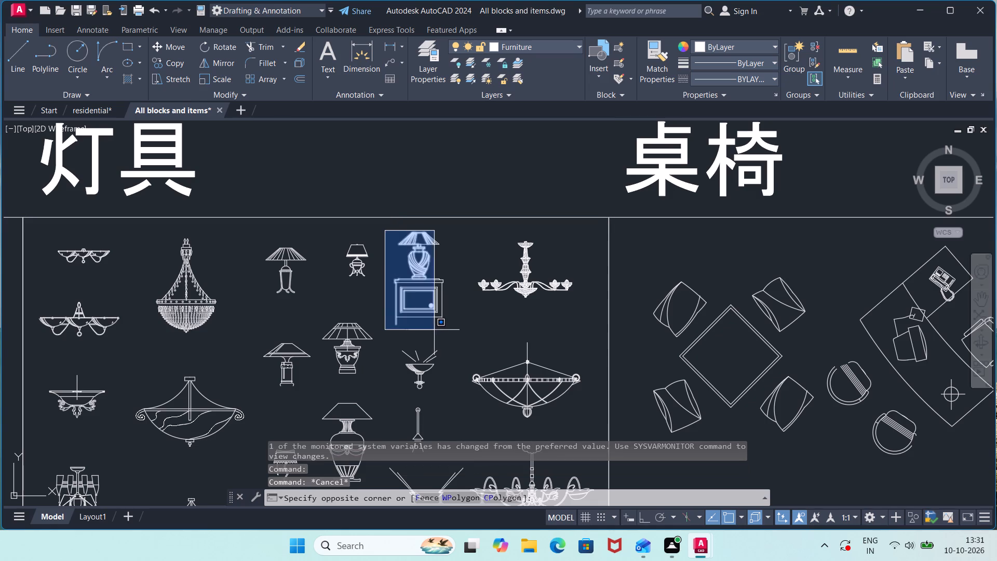
click(449, 335)
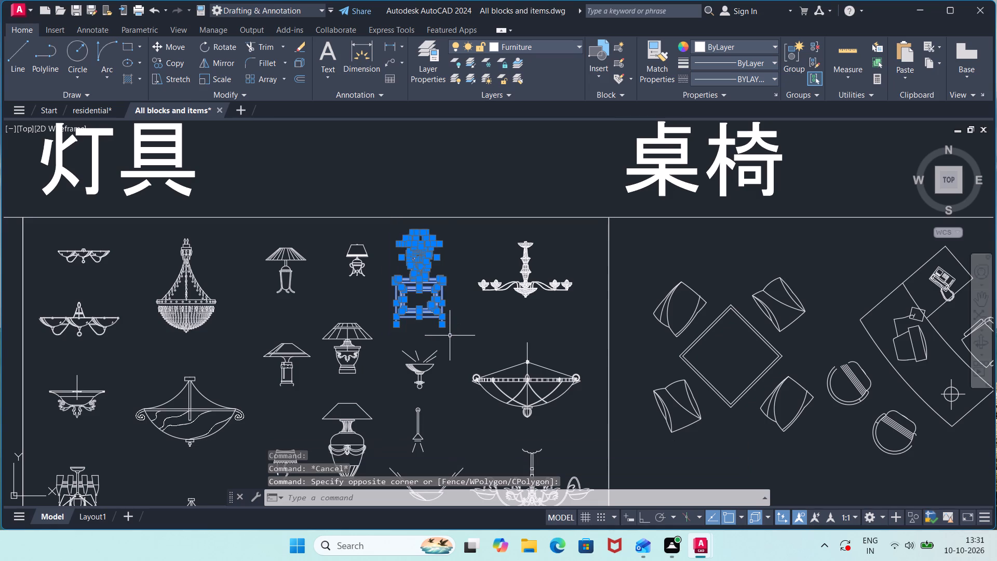
key(ctrl+c)
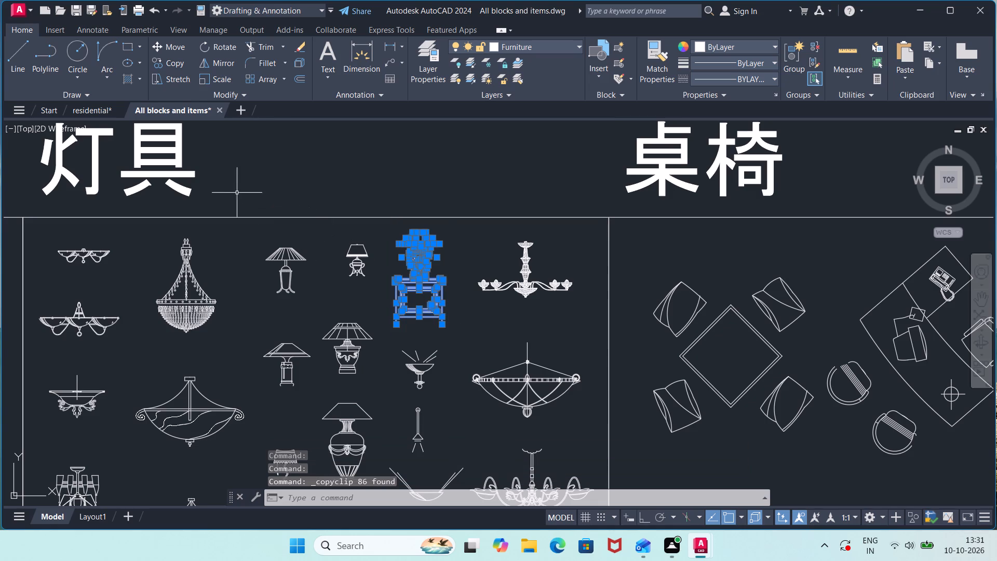
click(99, 106)
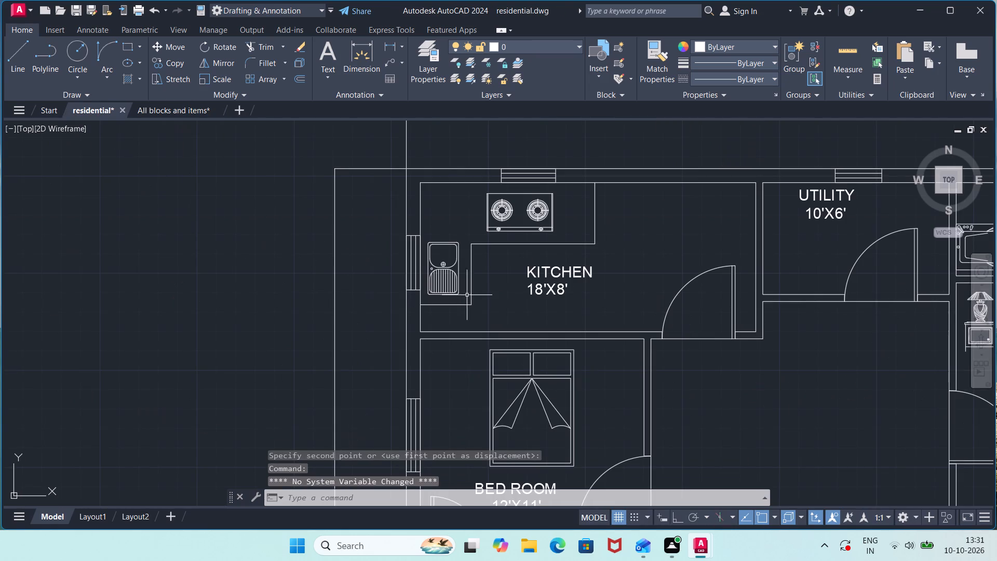
click(446, 392)
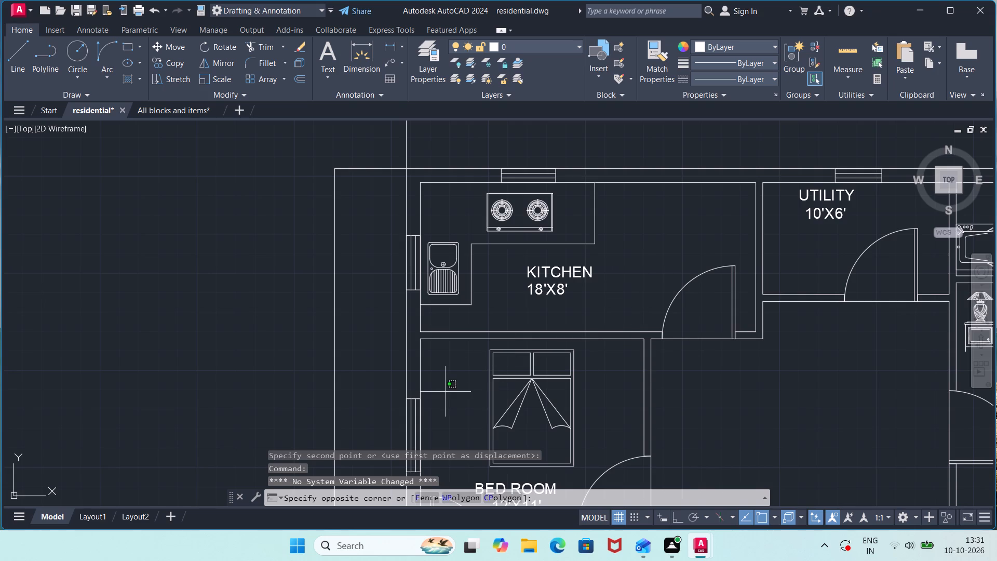
key(ctrl+v)
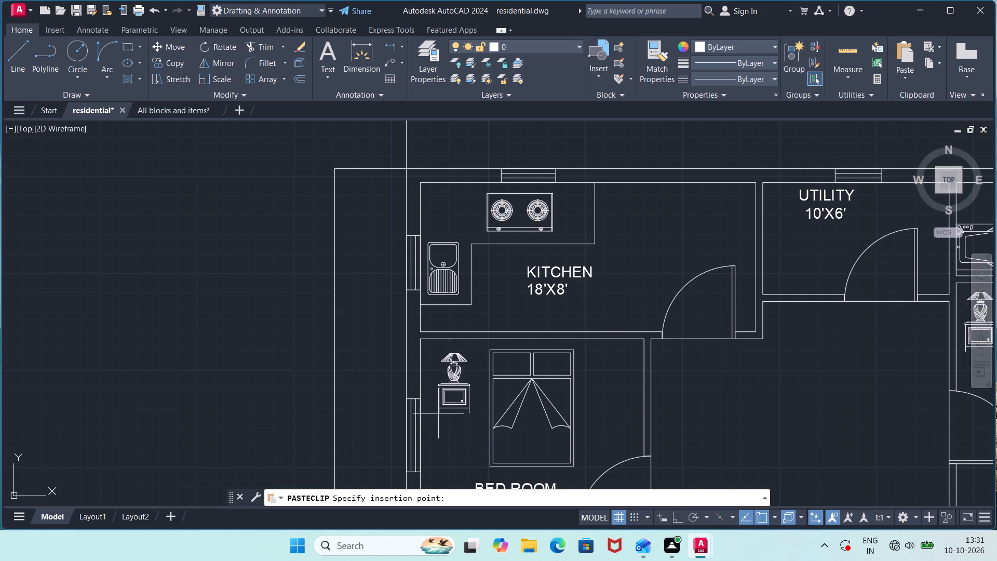
click(431, 407)
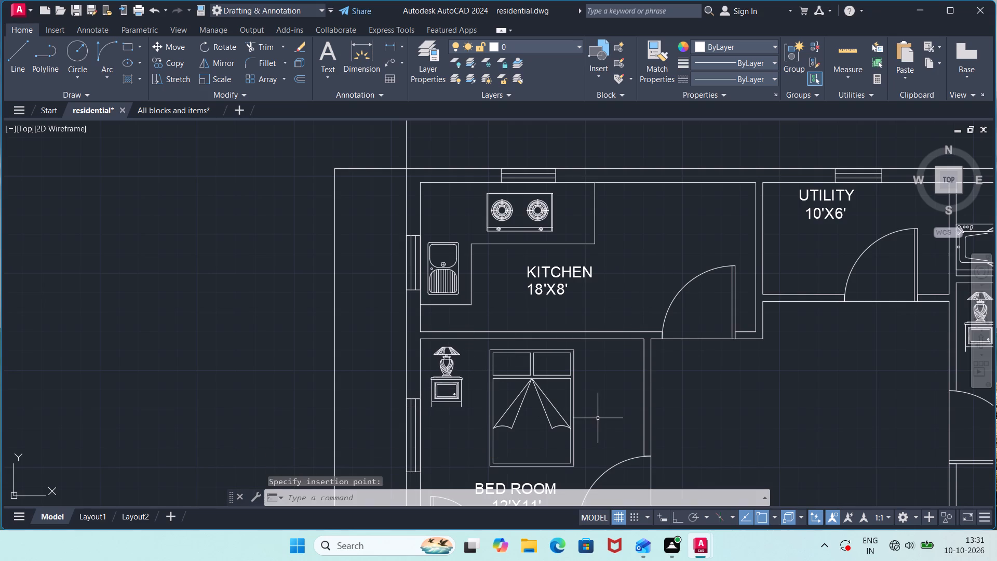
Copy the flared-shade table lamp without a cabinet, beside the large chandelier in the 灯具 section of All blocks and items, for the guest room.
middle_drag(598, 418, 529, 139)
middle_drag(486, 317, 524, 146)
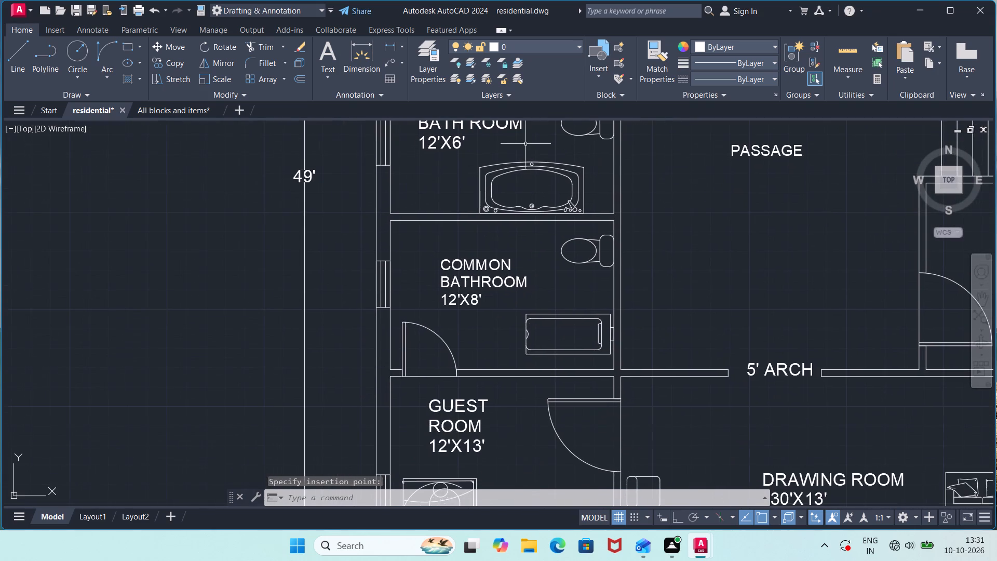
middle_drag(490, 325, 503, 141)
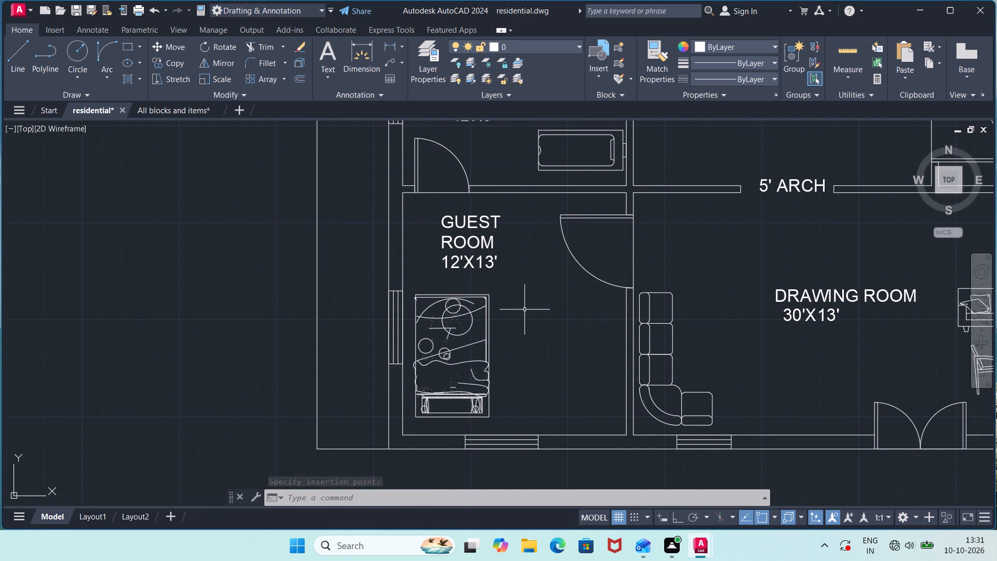
click(173, 115)
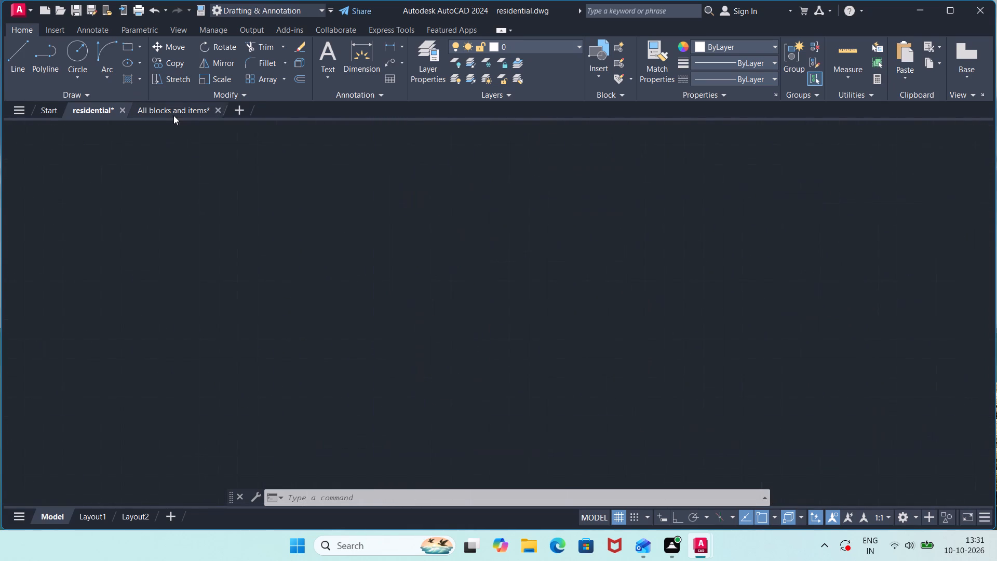
click(319, 241)
click(260, 315)
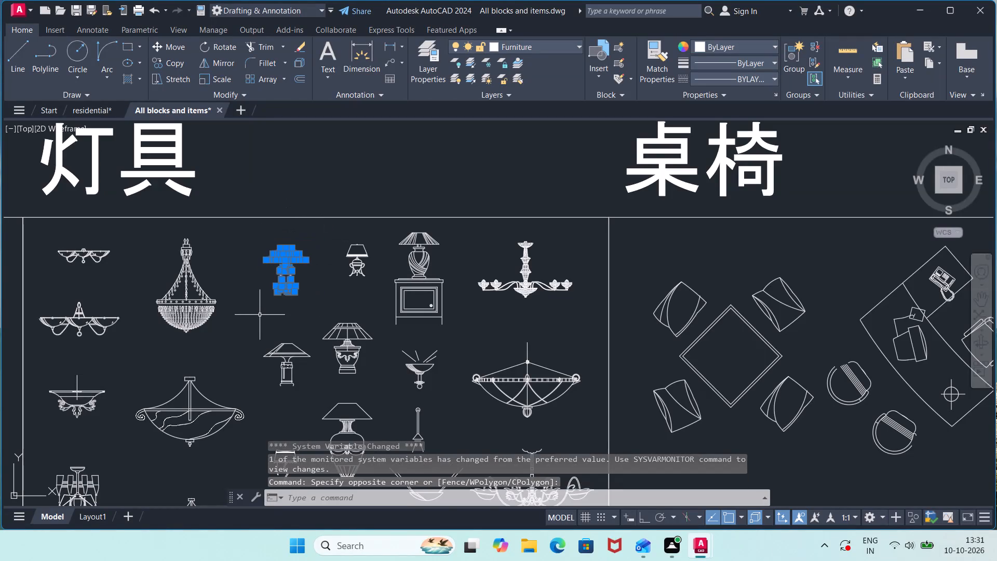
key(ctrl+c)
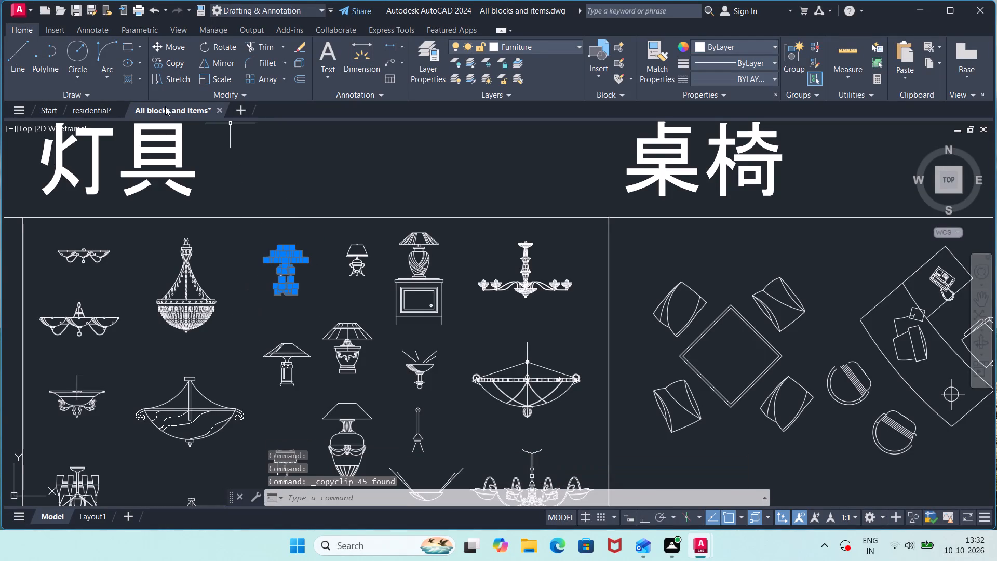
Paste the table lamp in the guest room's lower corner by the drawing-room wall, trying a 270° rotation before using 180°.
click(98, 108)
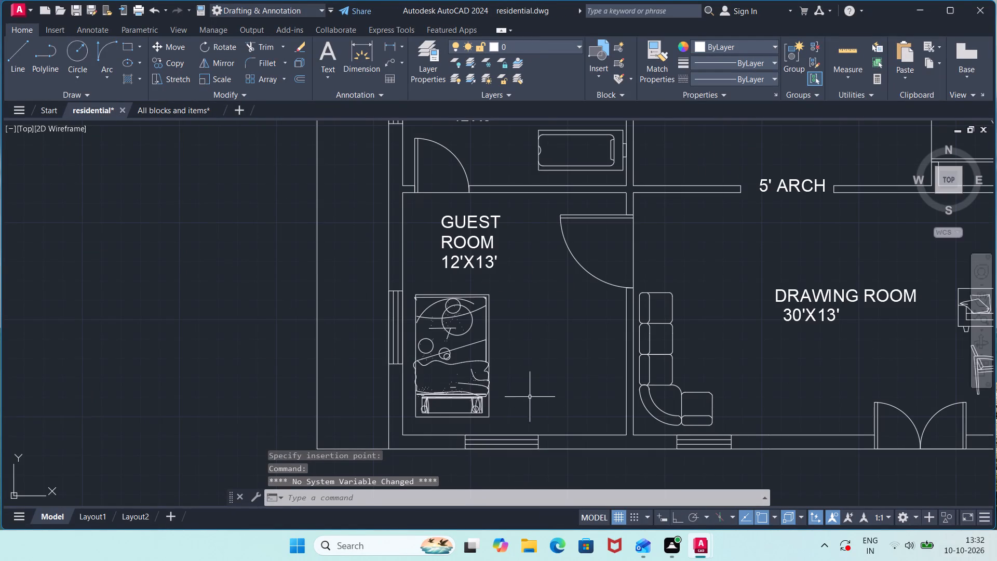
click(581, 410)
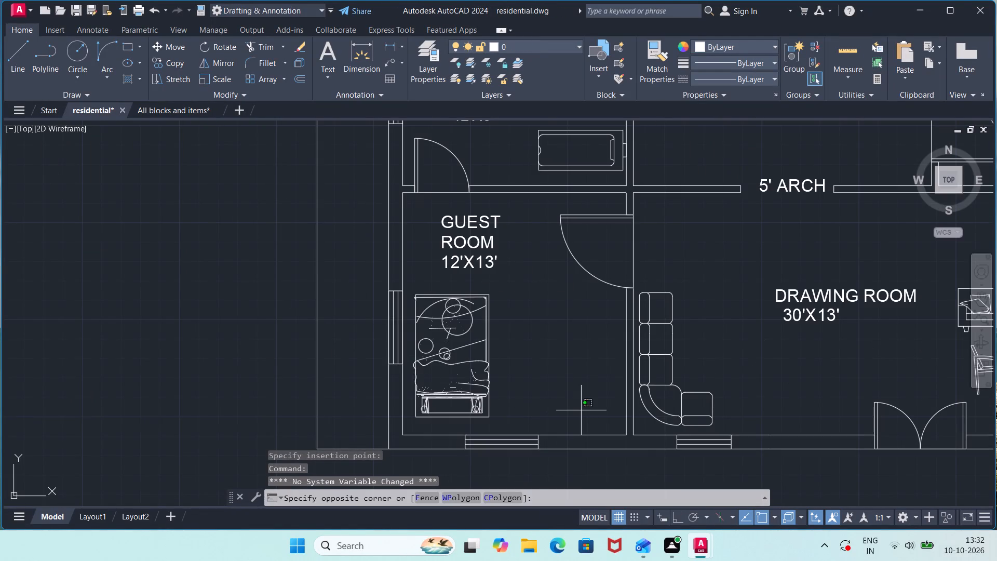
key(ctrl+v)
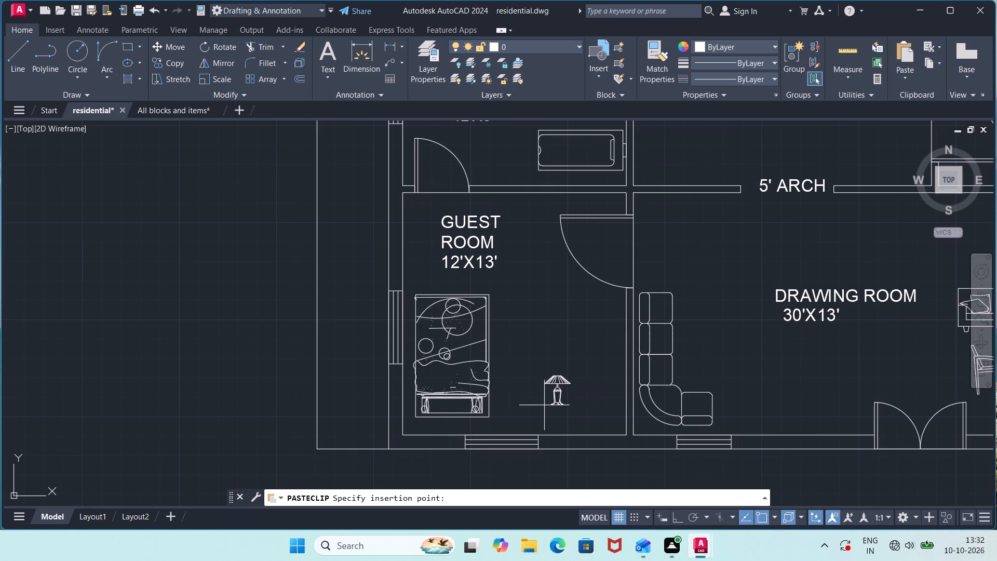
text(RO)
key(Return)
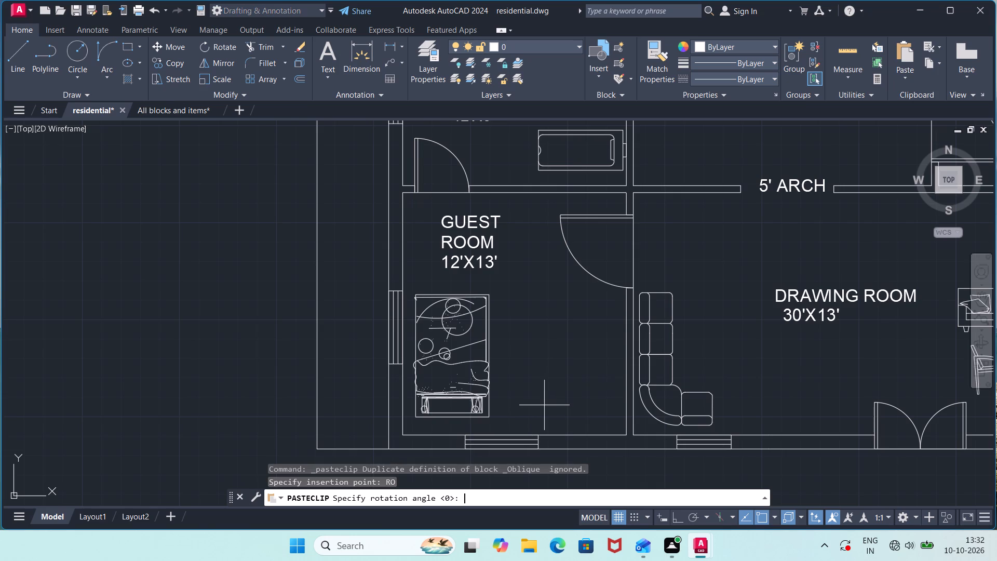
text(270)
key(Return)
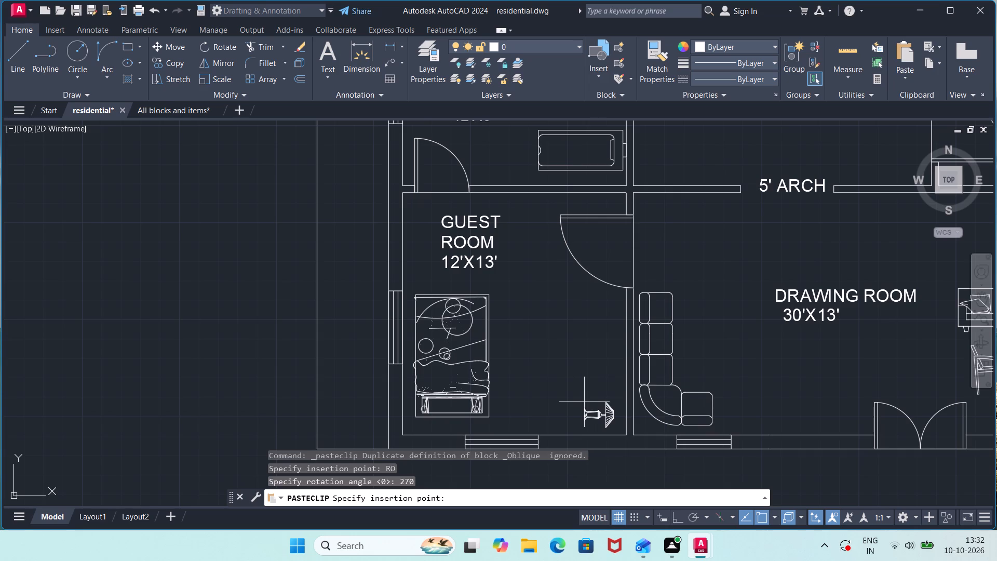
text(RO)
key(Return)
text(180)
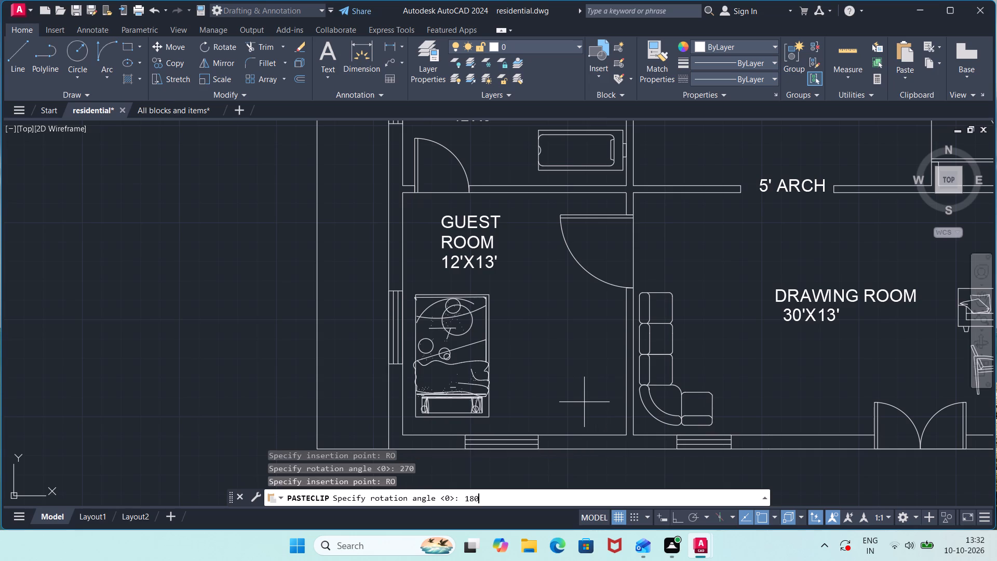
key(Return)
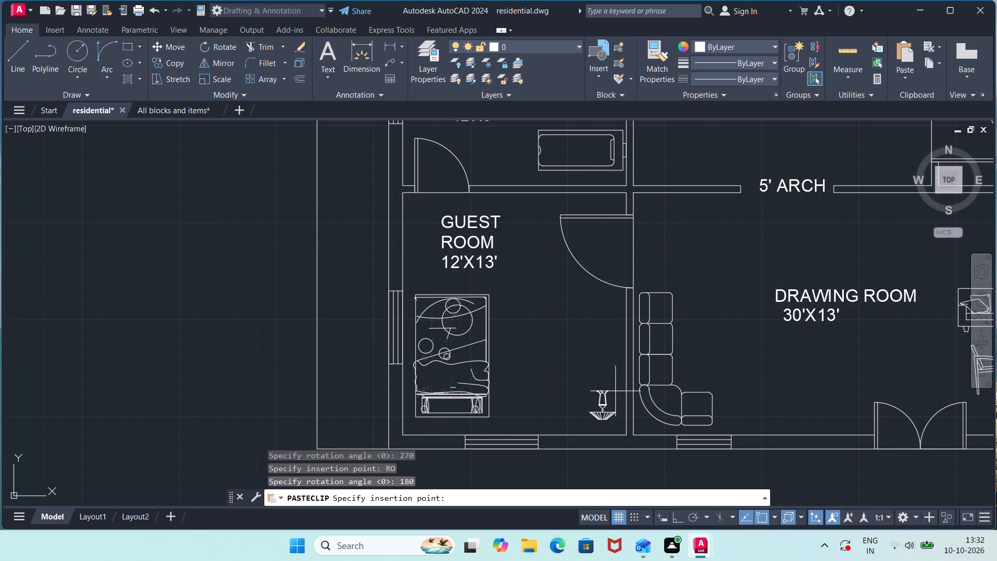
click(620, 395)
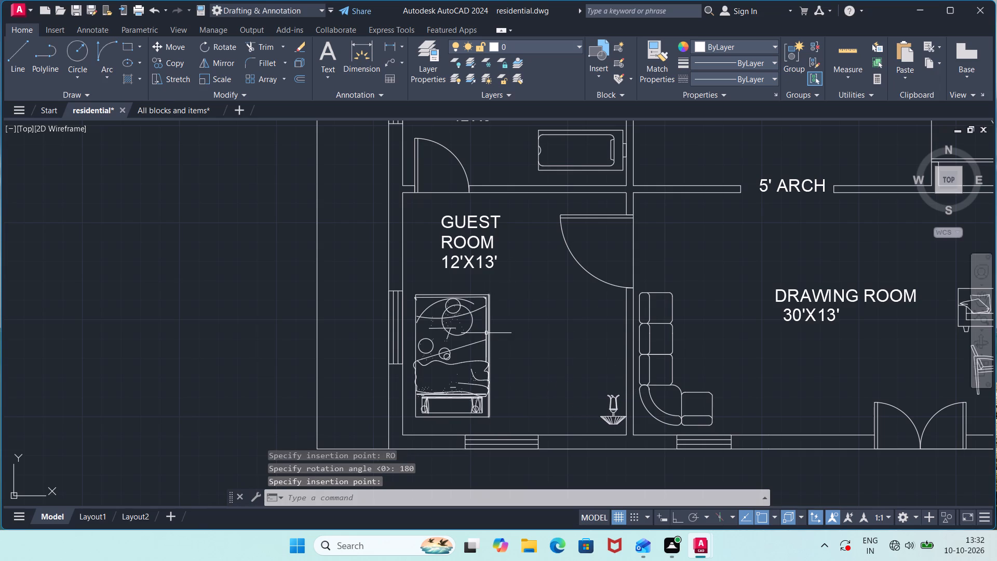
Move the guest room bed away from the side window wall toward the middle of the room, near the lower wall.
click(501, 285)
click(410, 426)
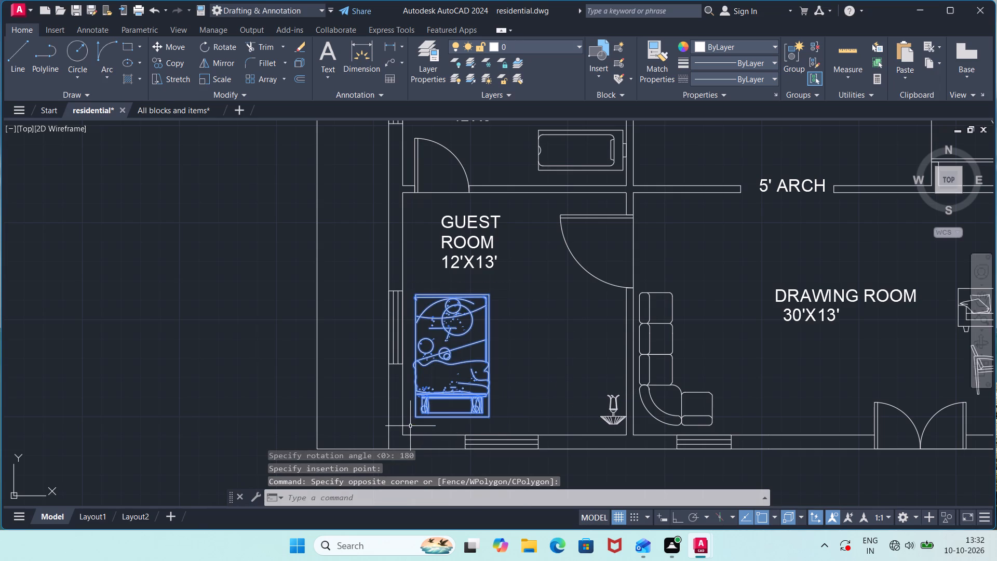
key(m)
key(Return)
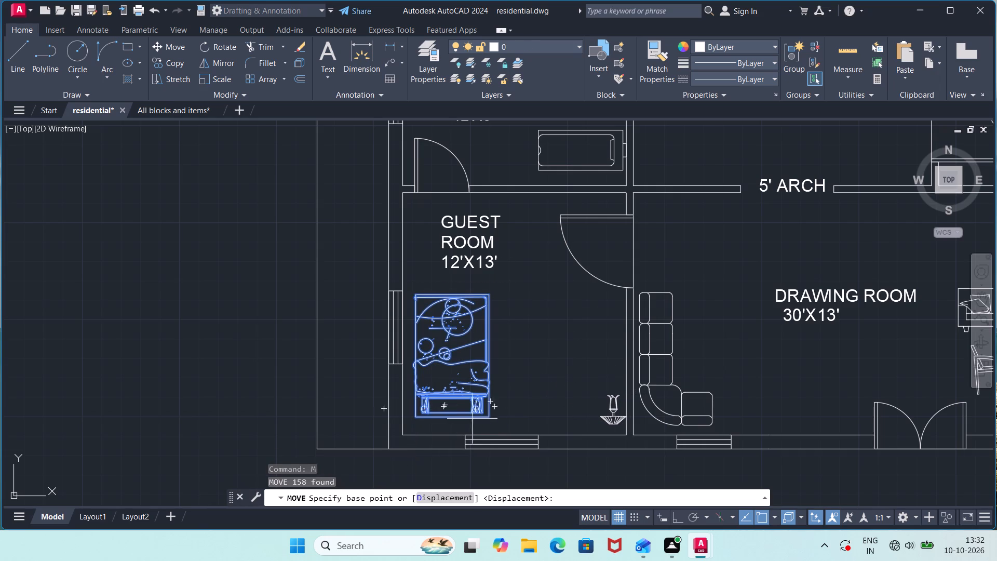
click(491, 420)
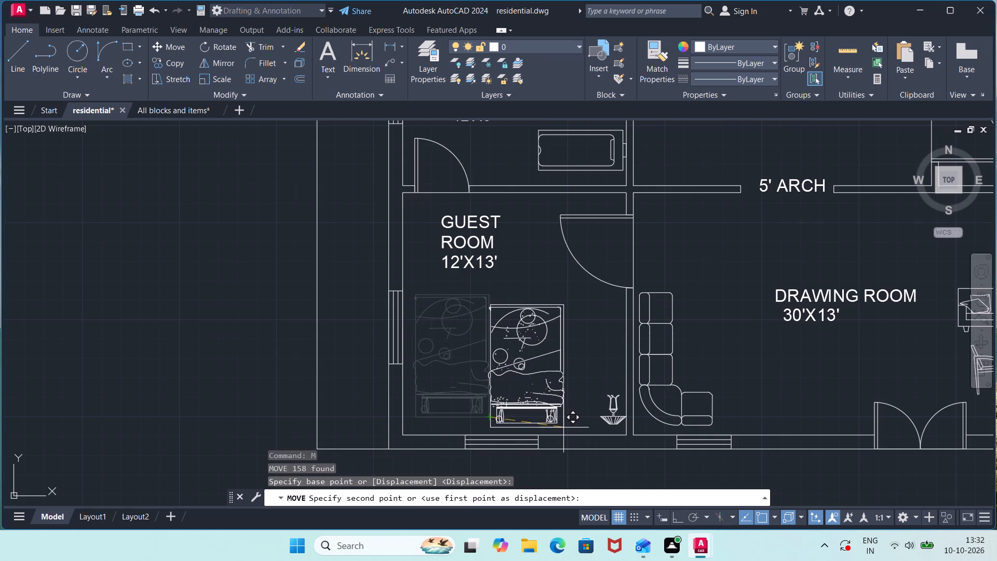
click(564, 427)
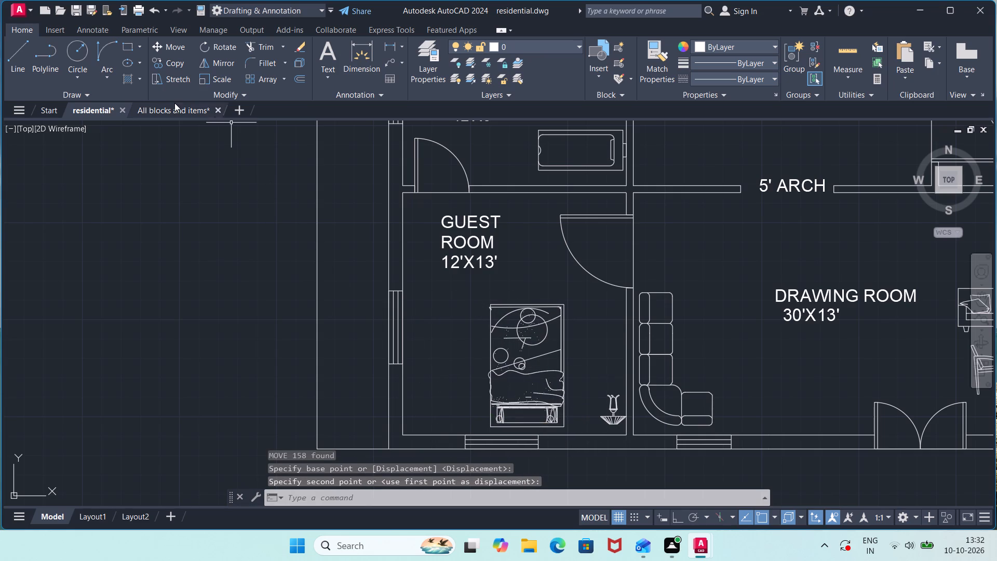
Copy the table lamp directly below the previously copied flared-shade lamp in the 灯具 section of All blocks and items.
click(174, 108)
middle_drag(300, 316, 346, 220)
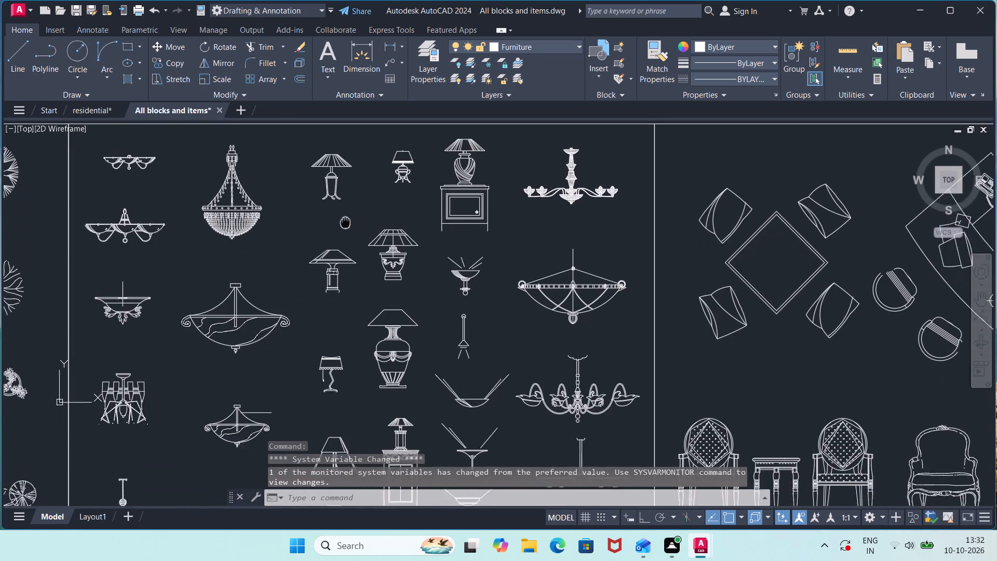
middle_drag(346, 220, 348, 199)
click(356, 211)
click(299, 282)
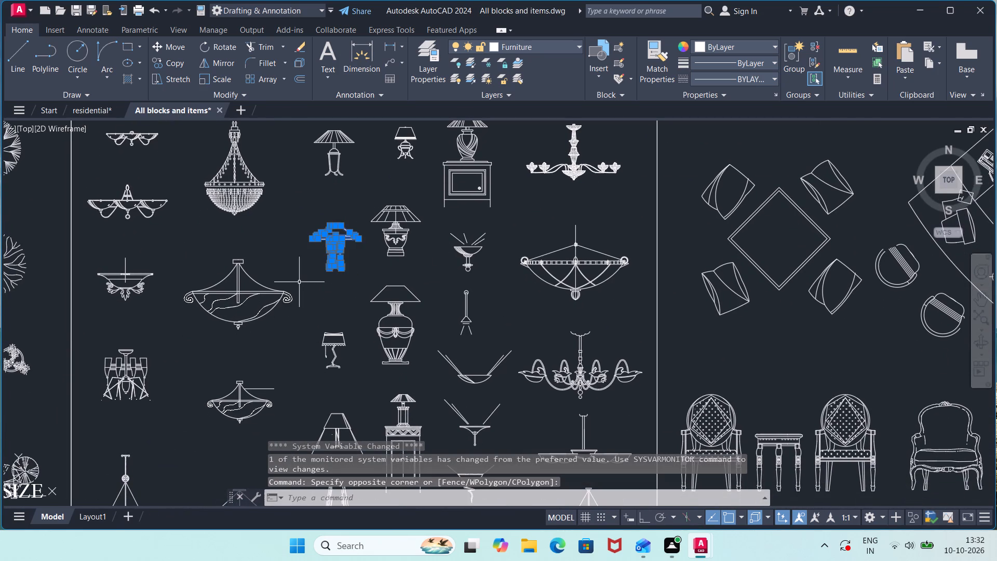
key(ctrl+c)
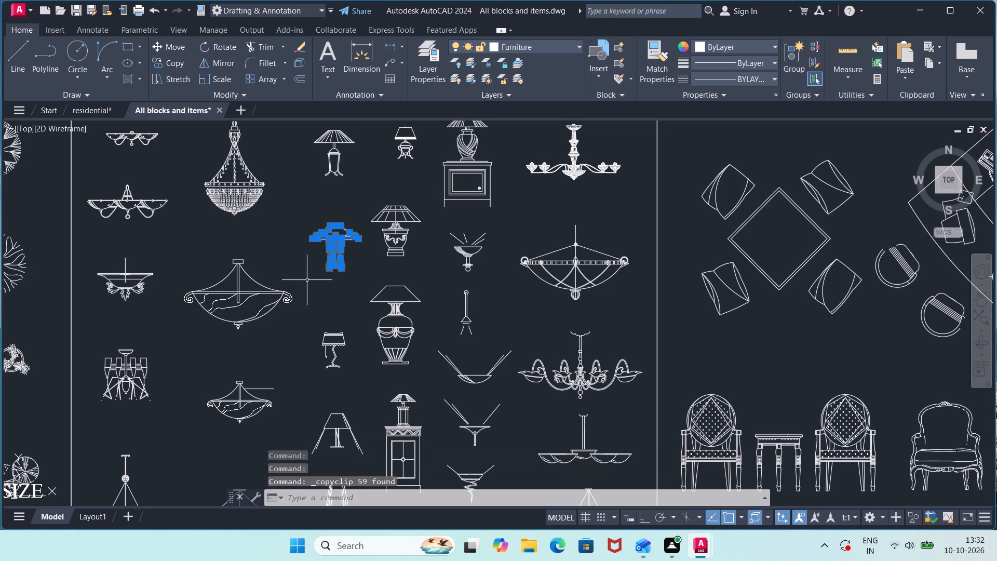
scroll(359, 223, up, 3)
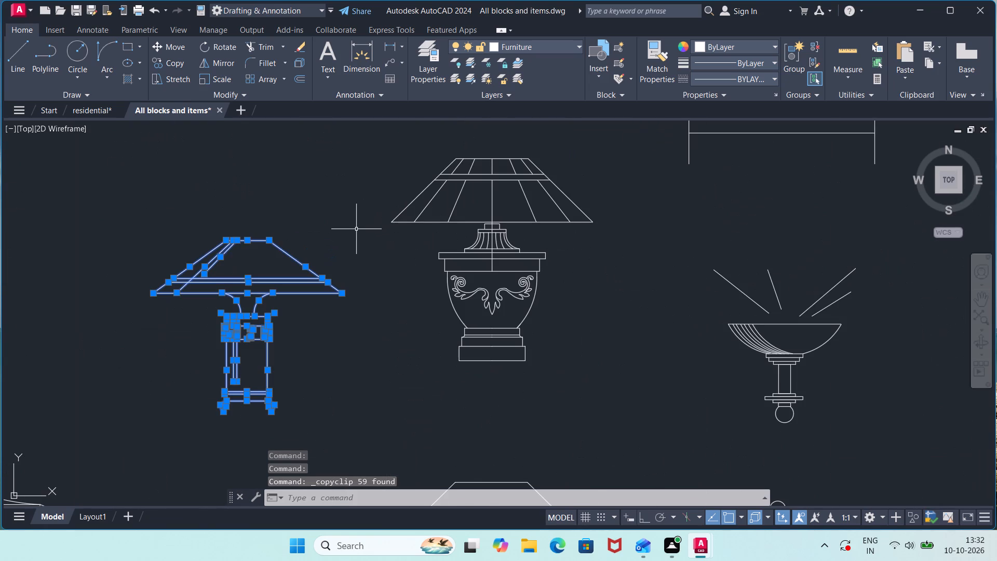
Paste the table lamp rotated 180° into the guest room's lower corner by the outer window wall in the residential drawing.
click(99, 105)
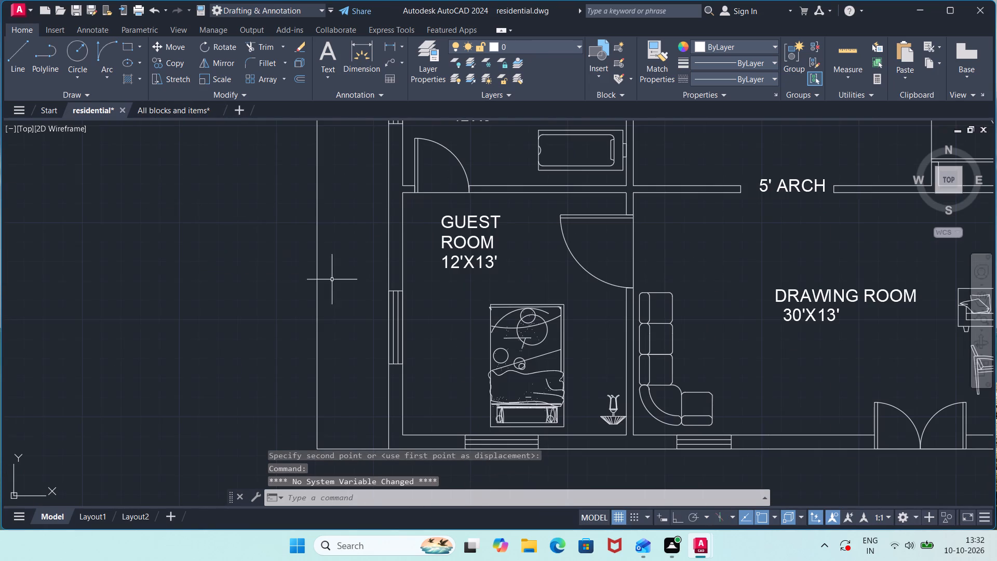
click(428, 400)
key(ctrl+v)
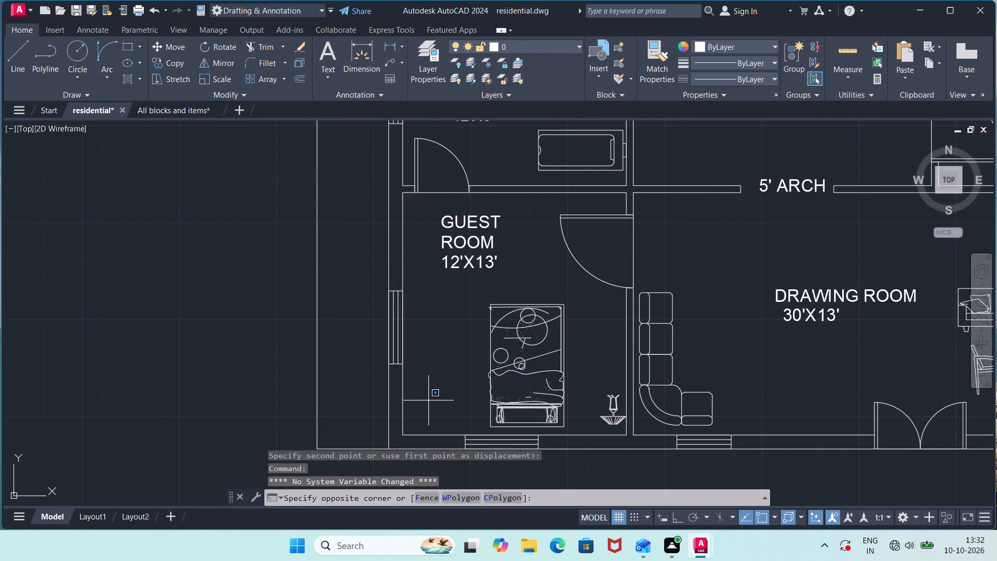
text(RO)
key(Return)
text(180)
key(Return)
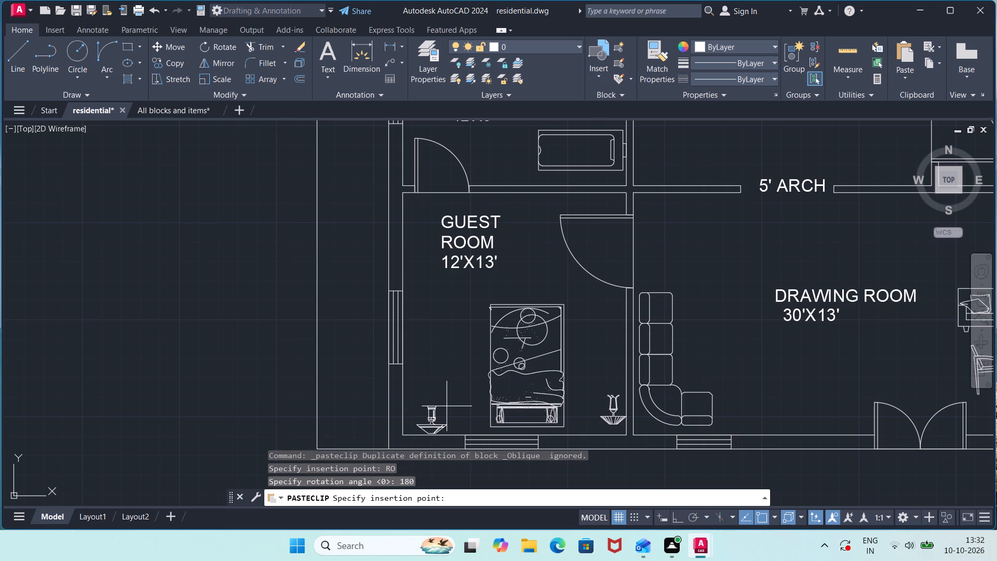
click(438, 400)
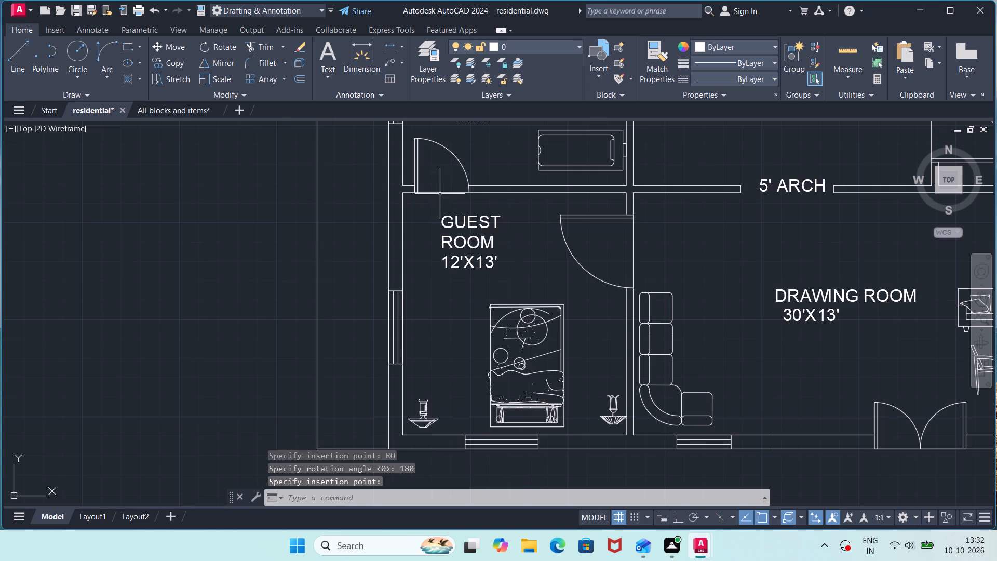
Look over the bathrooms, passage and bedrooms of the plan for areas that still need furniture.
middle_drag(498, 162, 380, 302)
middle_drag(596, 268, 585, 349)
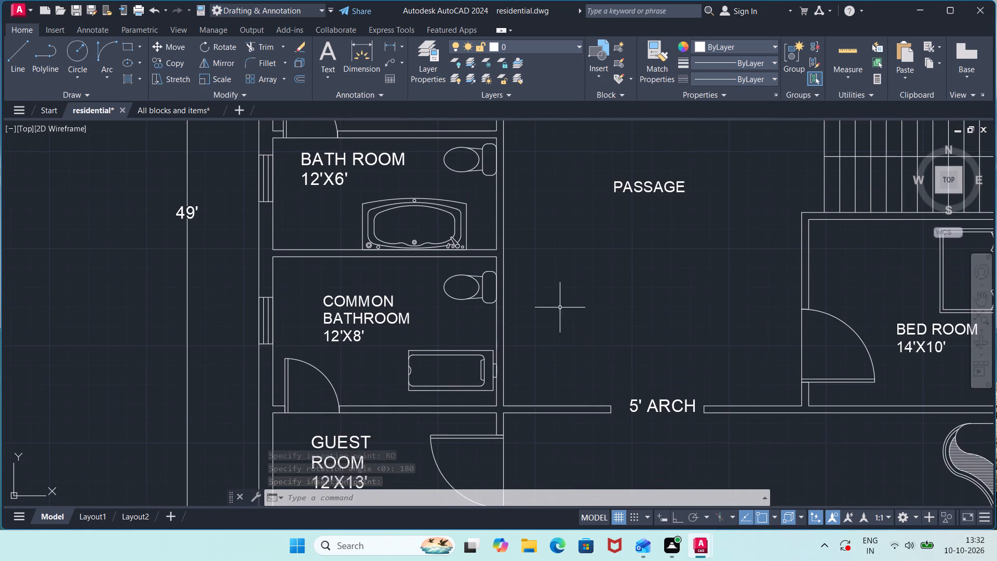
scroll(543, 244, down, 1)
middle_drag(556, 262, 537, 181)
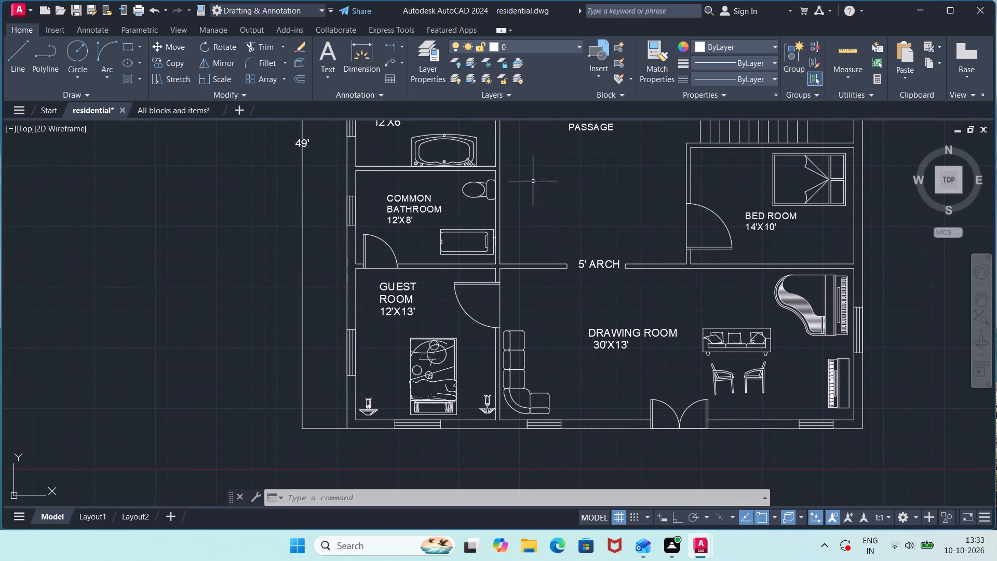
middle_drag(567, 223, 578, 274)
middle_drag(565, 264, 490, 331)
middle_drag(554, 279, 537, 336)
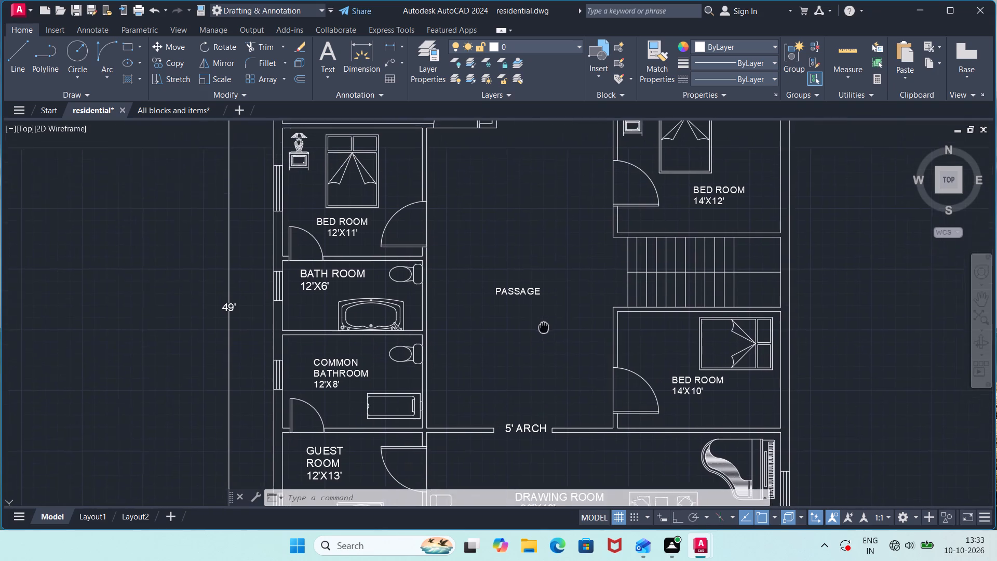
middle_drag(537, 336, 511, 365)
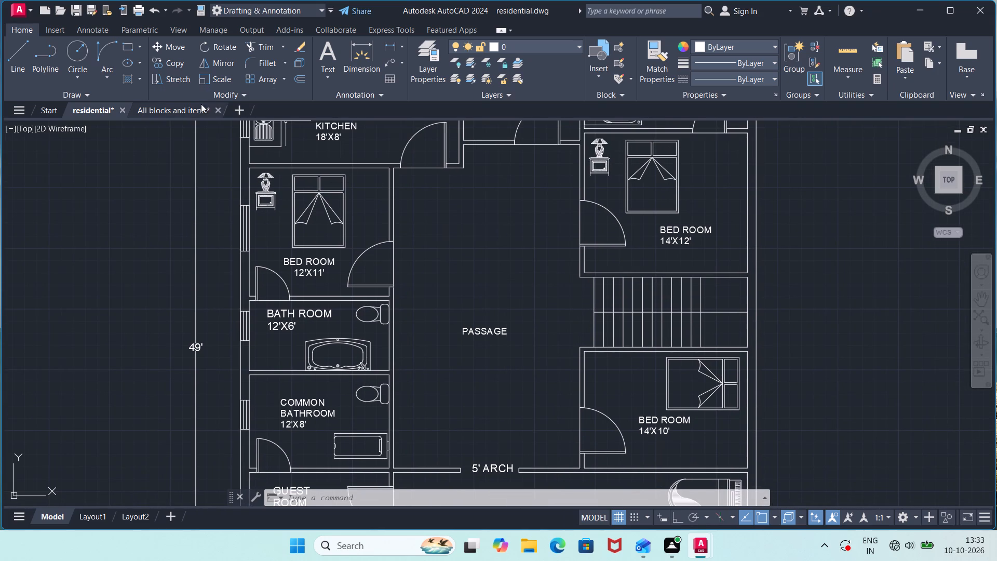
Copy the square table with four armchairs and a rug from the 客厅沙发 section of All blocks and items.
click(194, 109)
scroll(406, 255, down, 4)
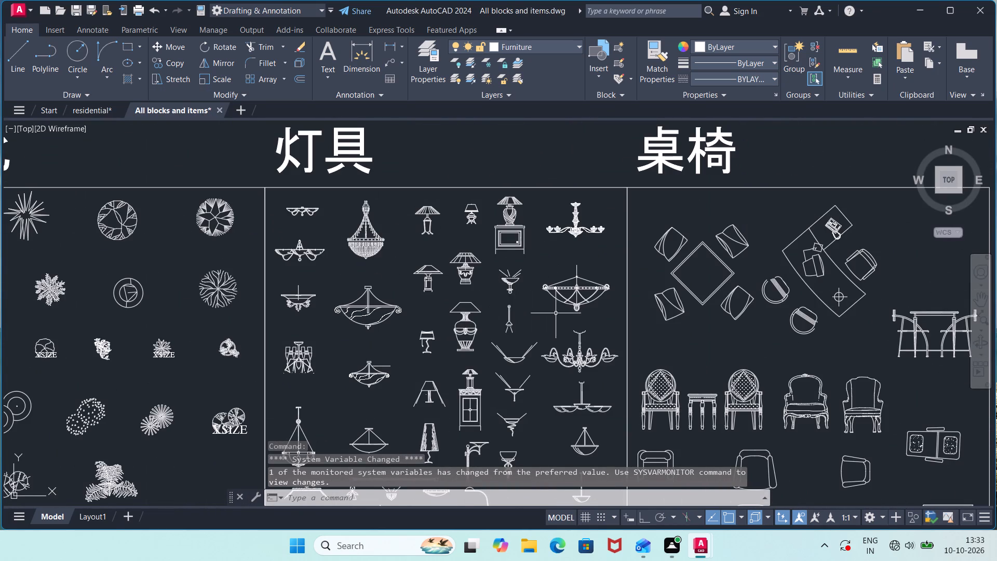
middle_drag(578, 317, 540, 183)
middle_drag(696, 193, 569, 325)
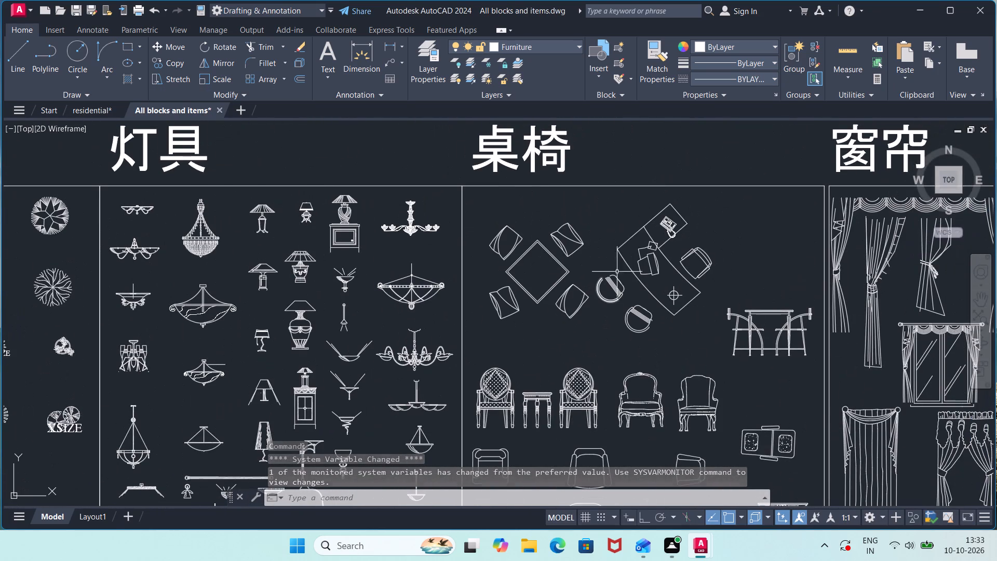
middle_drag(616, 213, 534, 372)
scroll(557, 240, down, 2)
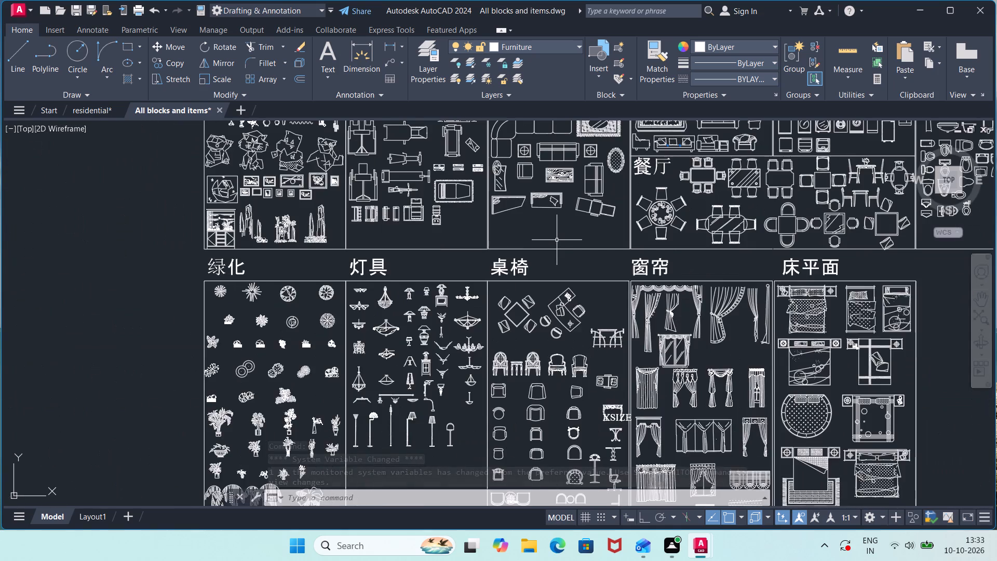
middle_drag(557, 239, 559, 306)
middle_drag(562, 214, 565, 340)
middle_drag(561, 229, 561, 241)
scroll(600, 200, up, 3)
click(721, 139)
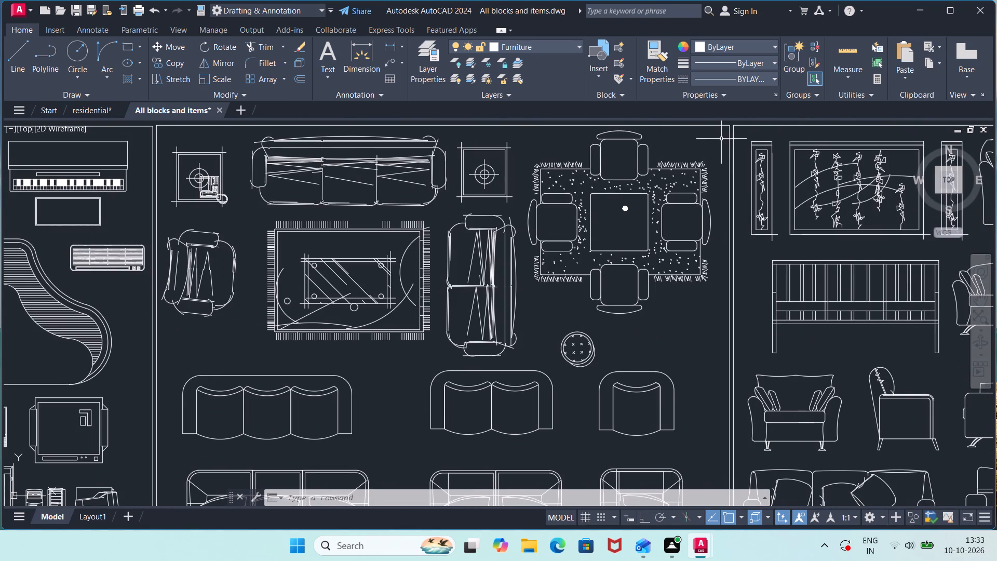
click(527, 325)
middle_drag(652, 151, 648, 244)
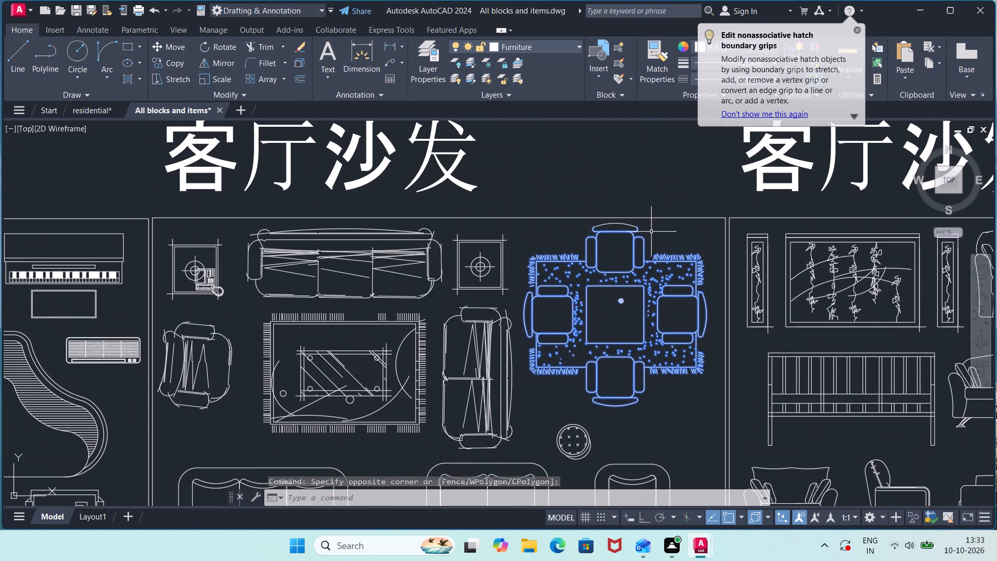
click(651, 231)
click(575, 222)
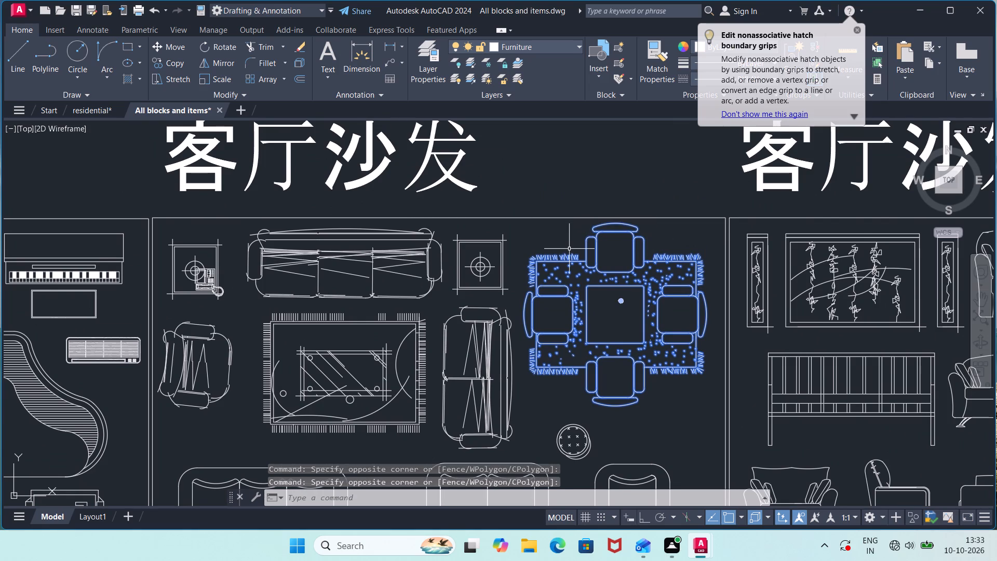
key(ctrl+c)
Paste the four-chair table set into the residential plan's passage, between the PASSAGE label and the 5' arch.
click(109, 110)
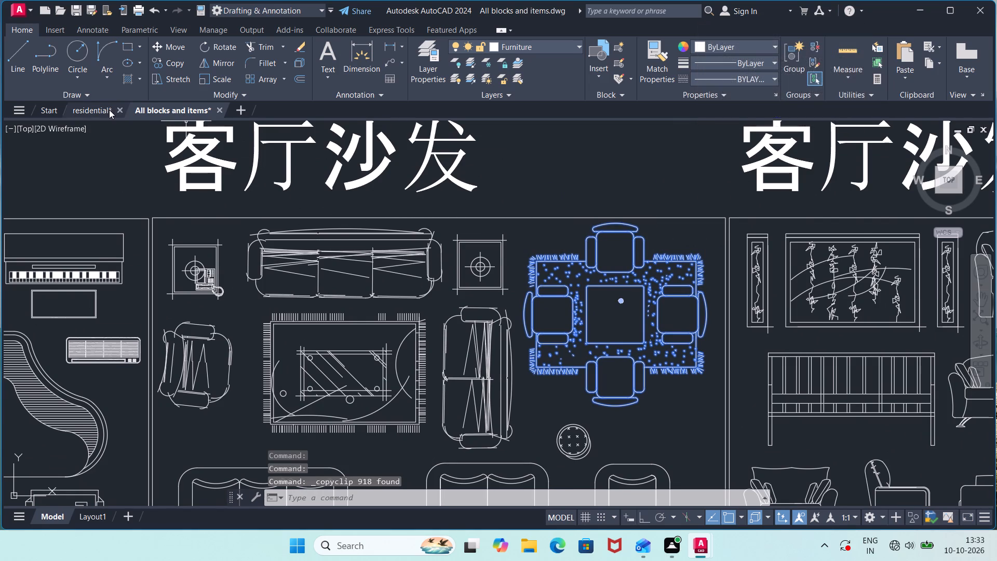
click(501, 249)
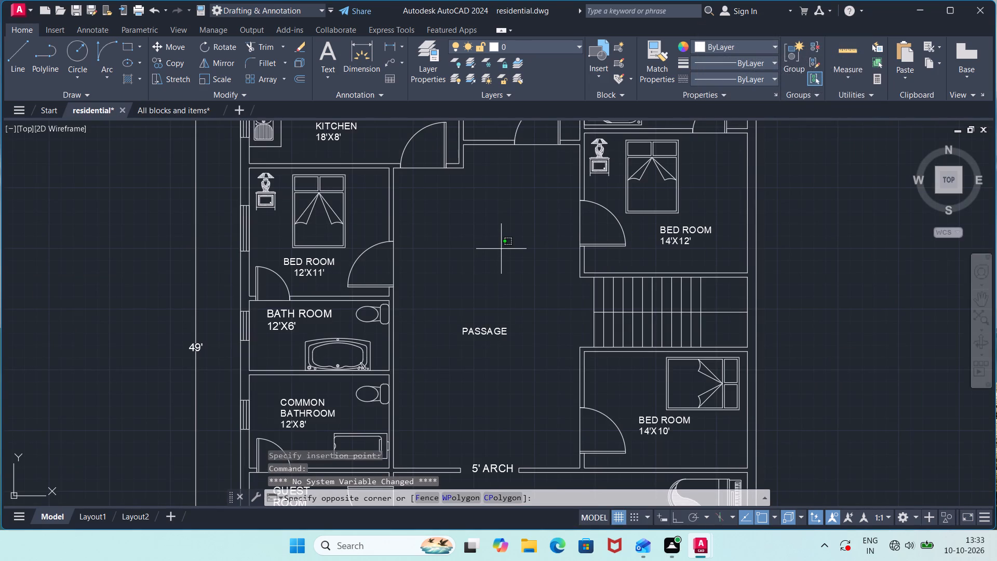
key(ctrl+v)
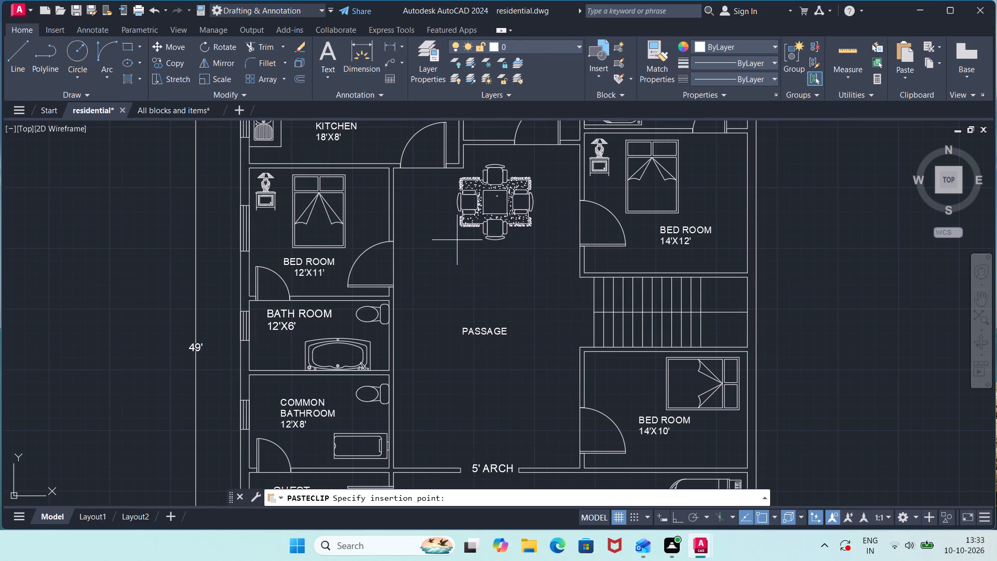
scroll(437, 255, down, 1)
middle_drag(437, 255, 435, 289)
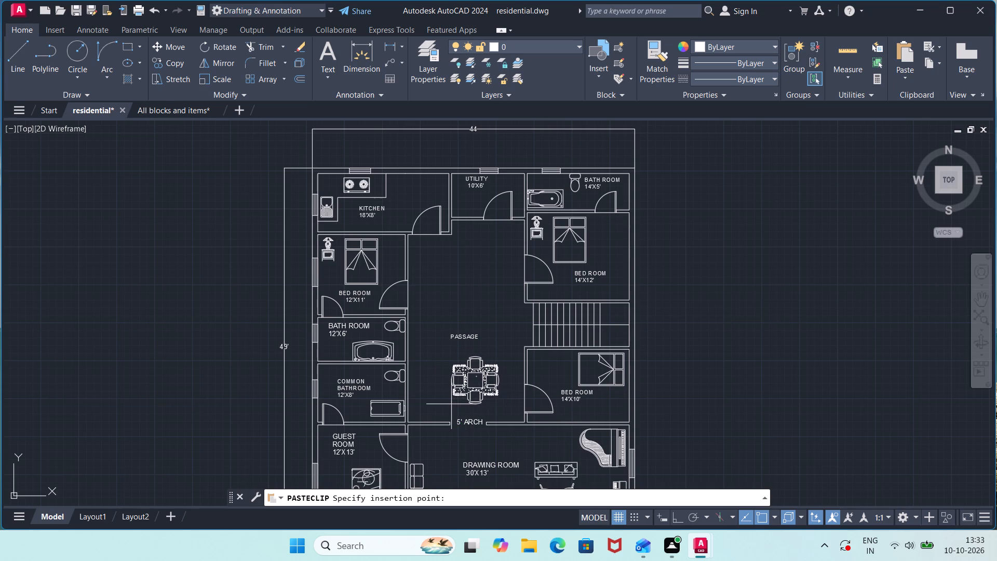
middle_drag(451, 405, 435, 246)
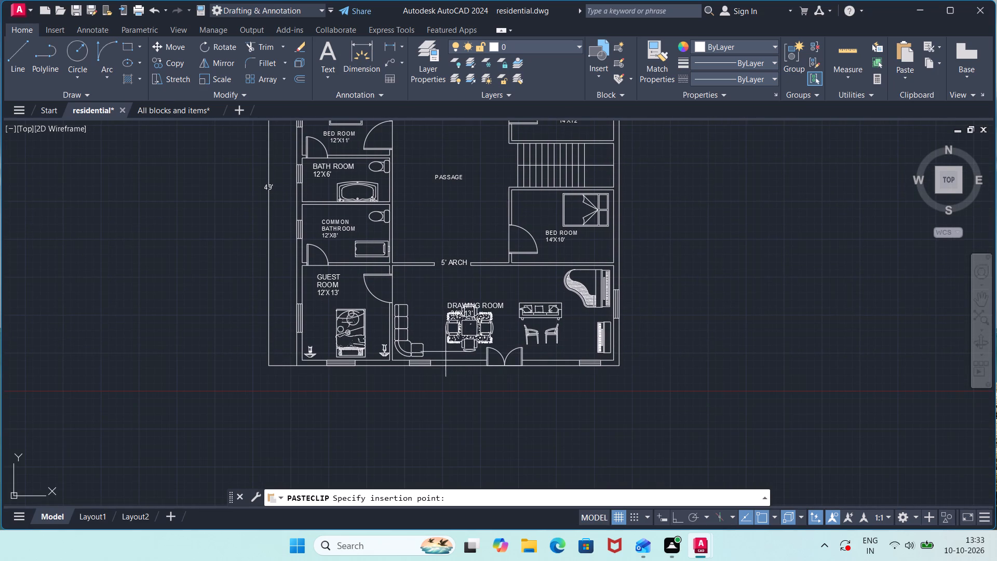
click(453, 233)
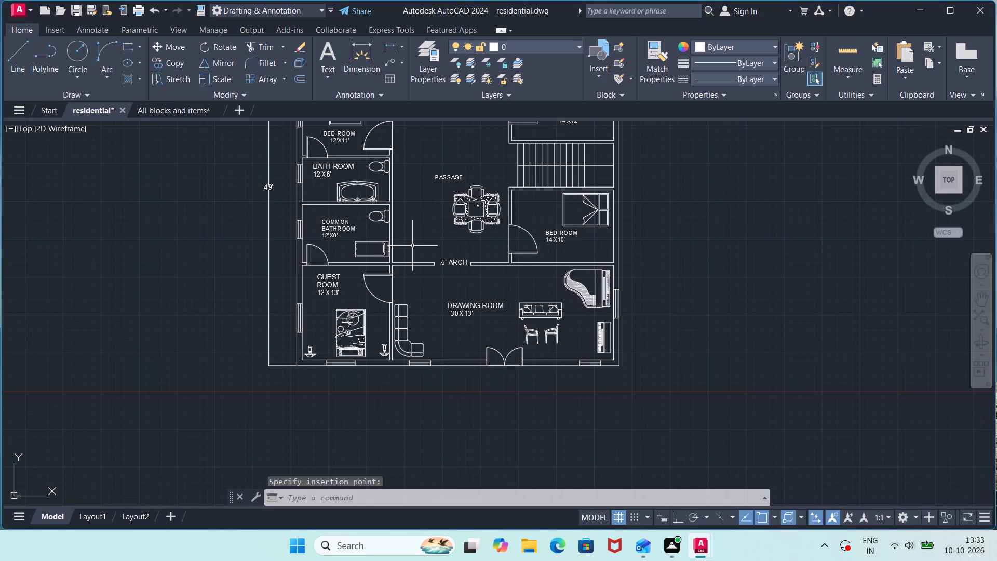
Delete the short end line of the kitchen counter beside the stove.
scroll(433, 299, up, 2)
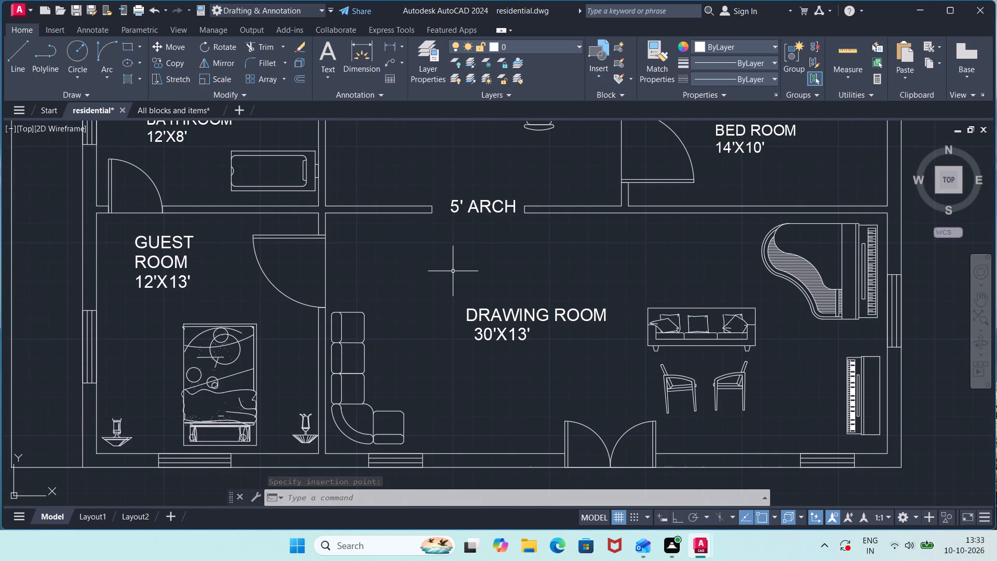
middle_drag(453, 271, 468, 314)
middle_drag(446, 215, 512, 330)
scroll(501, 267, down, 1)
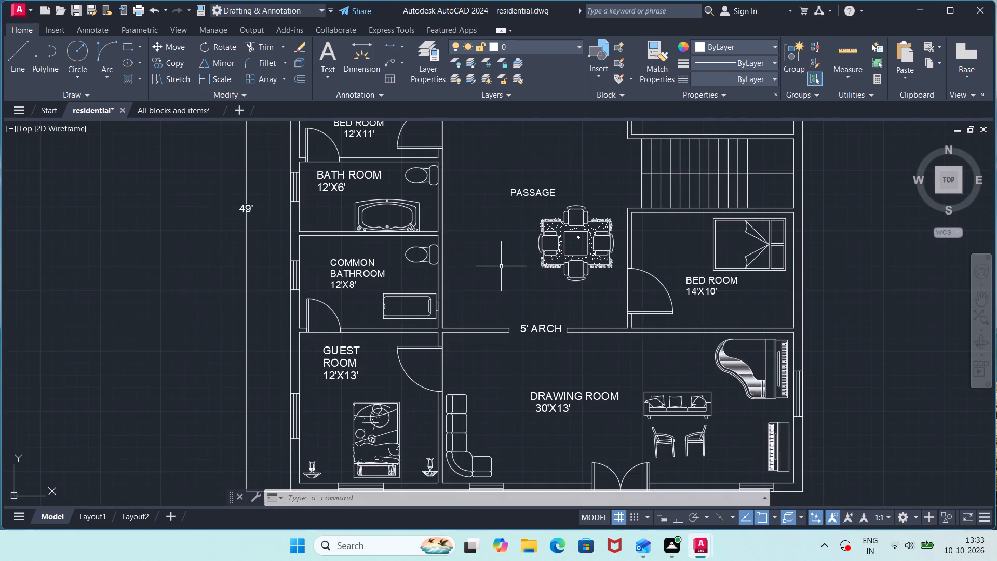
middle_drag(498, 261, 495, 328)
middle_drag(502, 255, 506, 323)
middle_drag(501, 253, 498, 285)
middle_drag(498, 264, 498, 306)
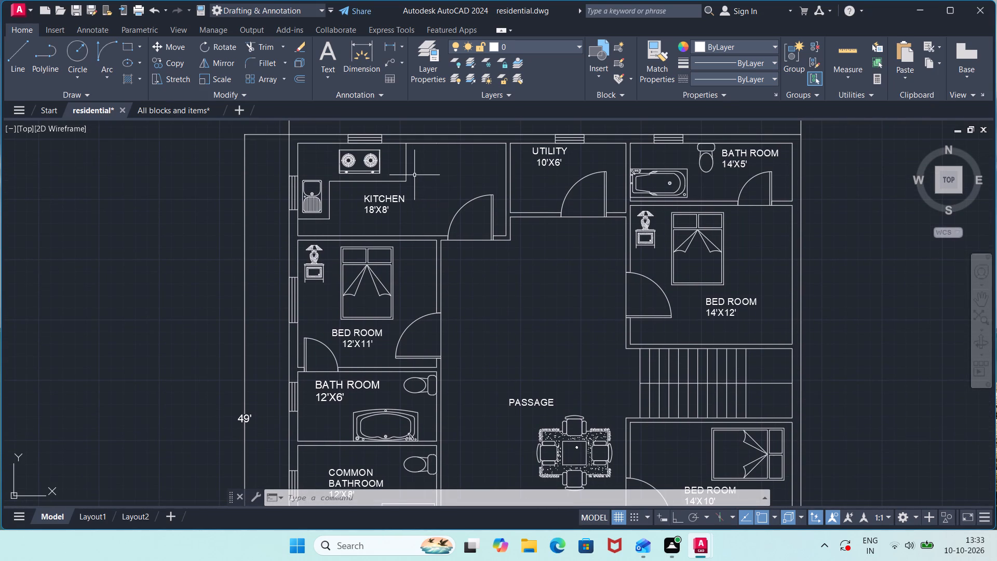
click(407, 172)
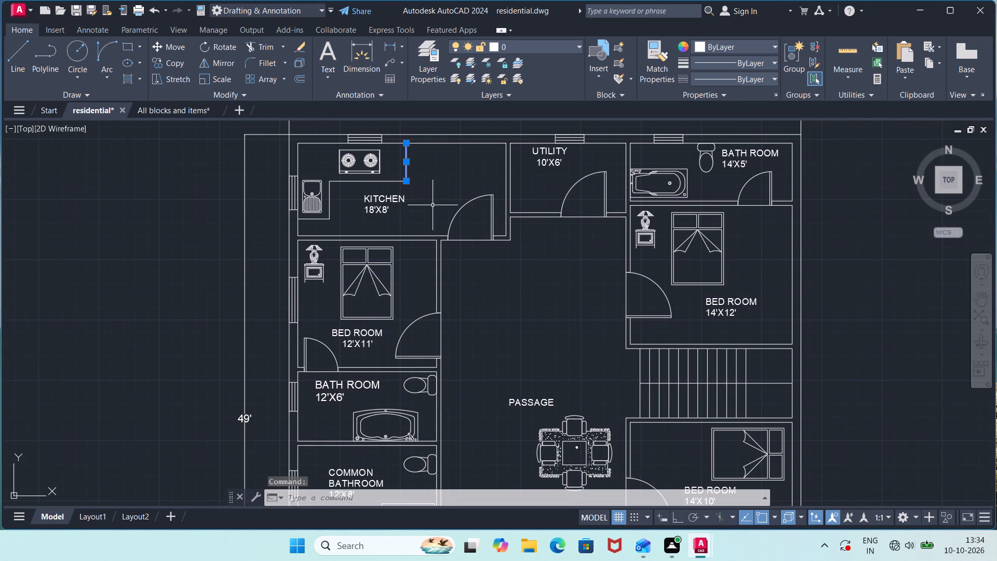
key(Delete)
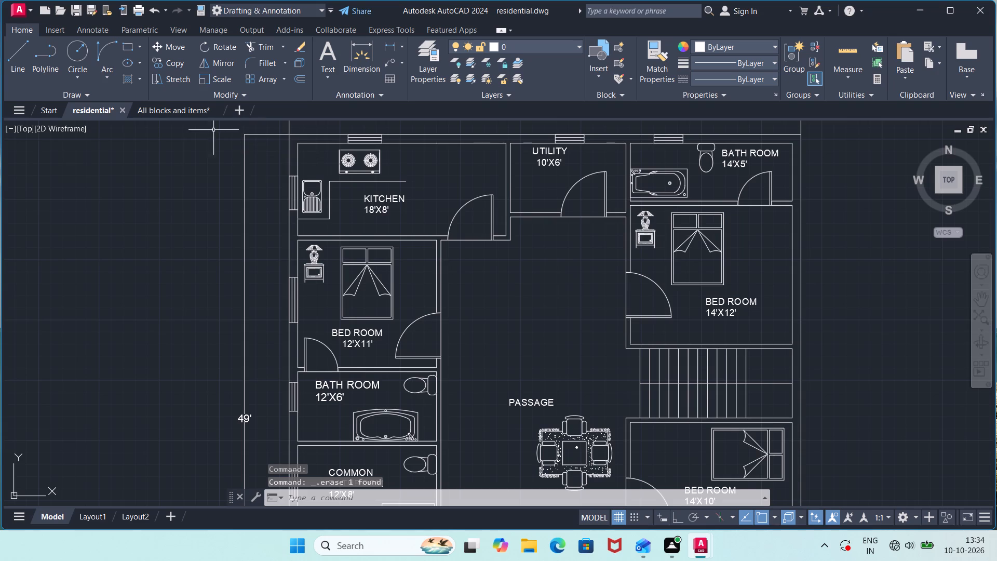
Copy the microwave oven with the keypad panel, beside the rice cooker, from the kitchen appliances in All blocks and items.
click(194, 107)
scroll(494, 253, down, 2)
middle_drag(682, 342, 340, 220)
scroll(580, 186, up, 1)
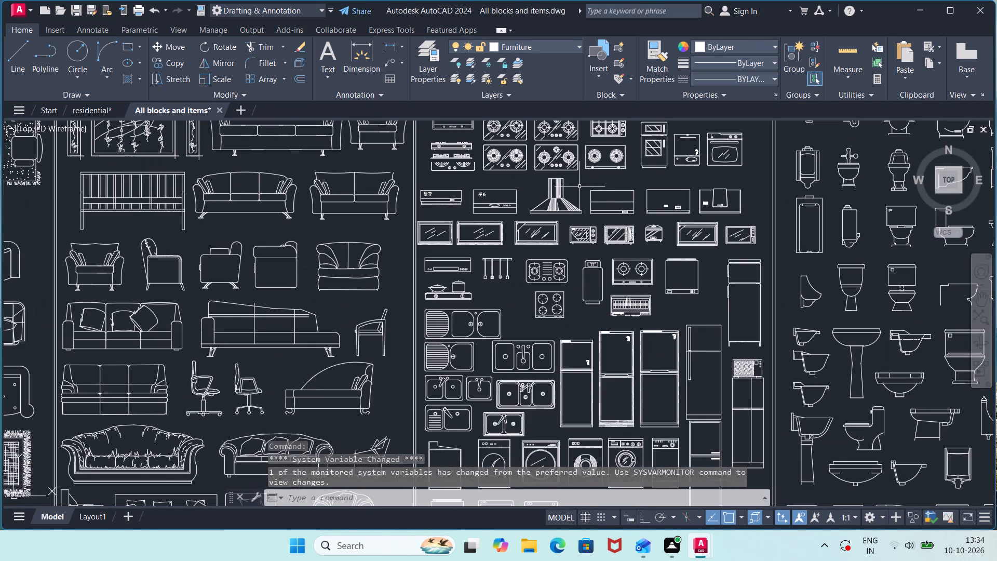
middle_drag(601, 222, 531, 173)
scroll(527, 171, up, 2)
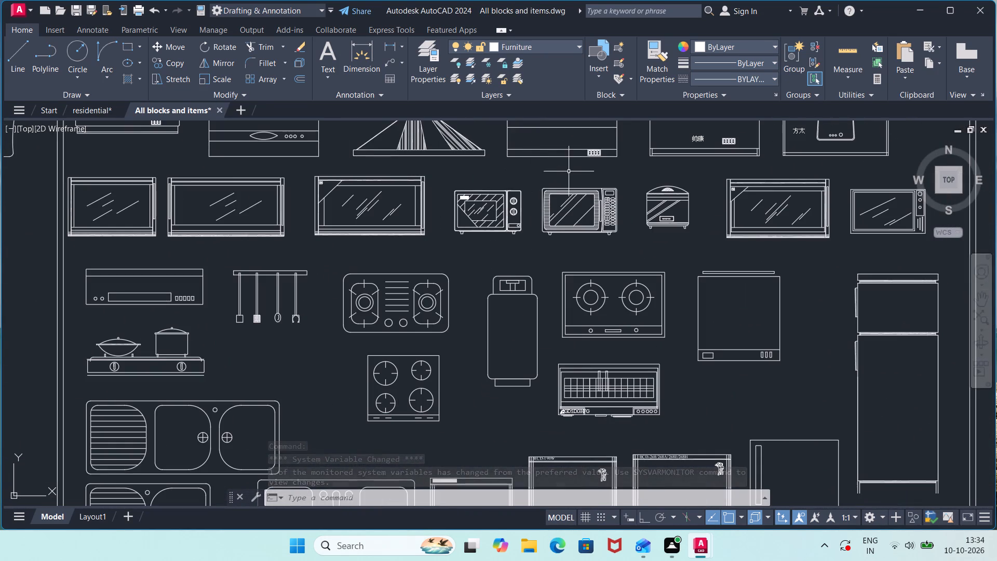
click(623, 171)
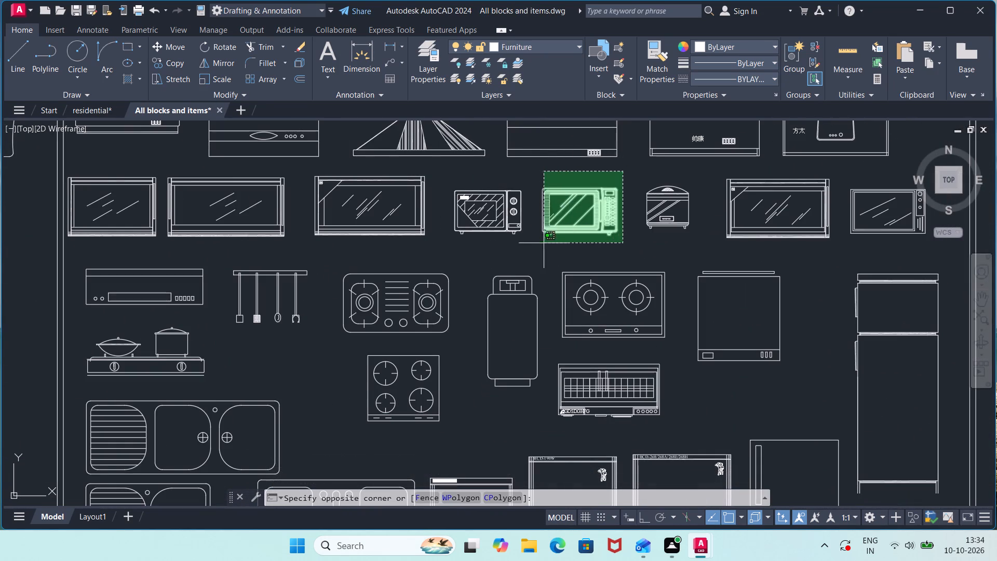
click(531, 248)
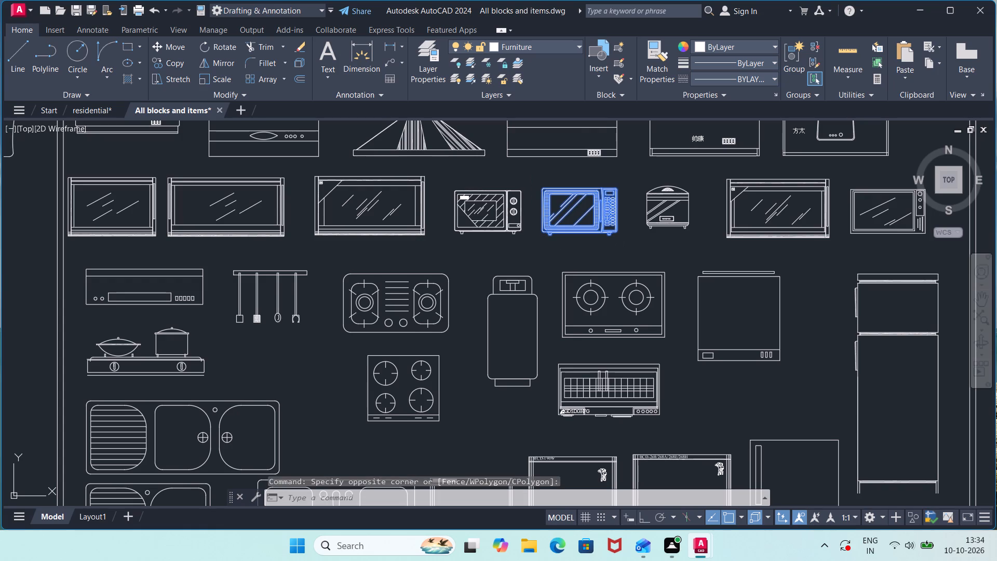
key(ctrl+c)
Paste the microwave into the residential drawing at a picked scale, in the empty space beside the floor plan.
click(84, 110)
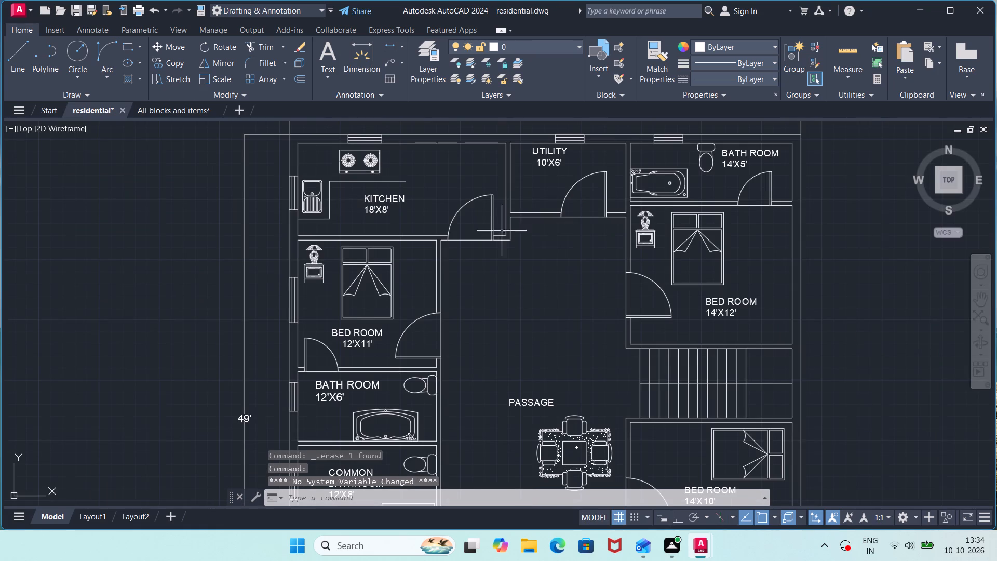
click(419, 160)
key(ctrl+v)
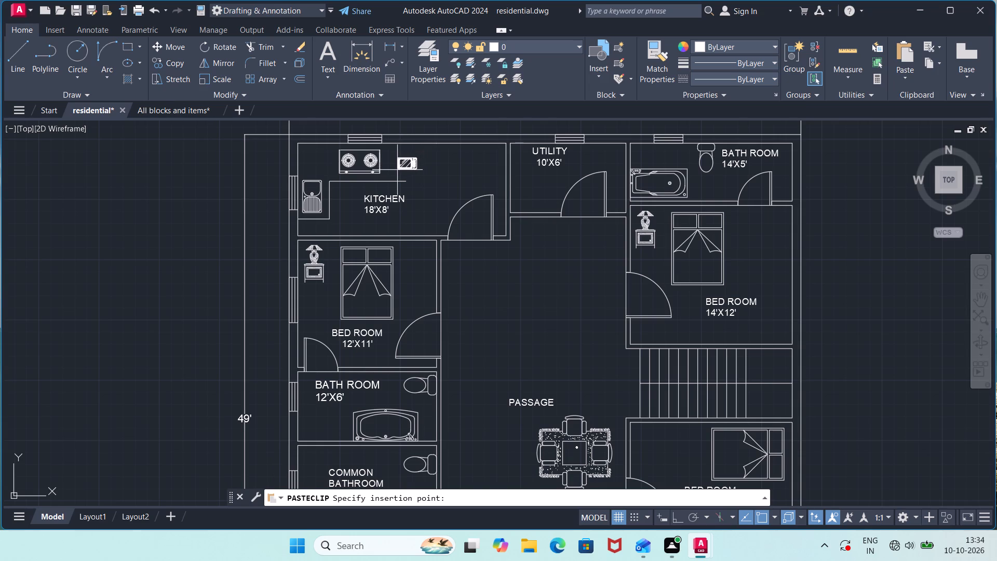
text(SC)
key(Return)
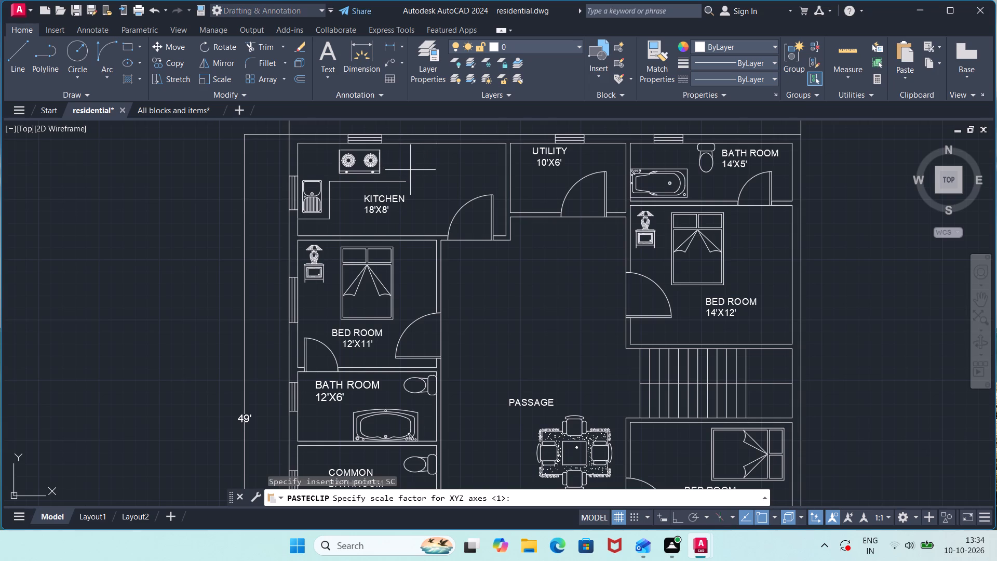
click(414, 168)
click(428, 158)
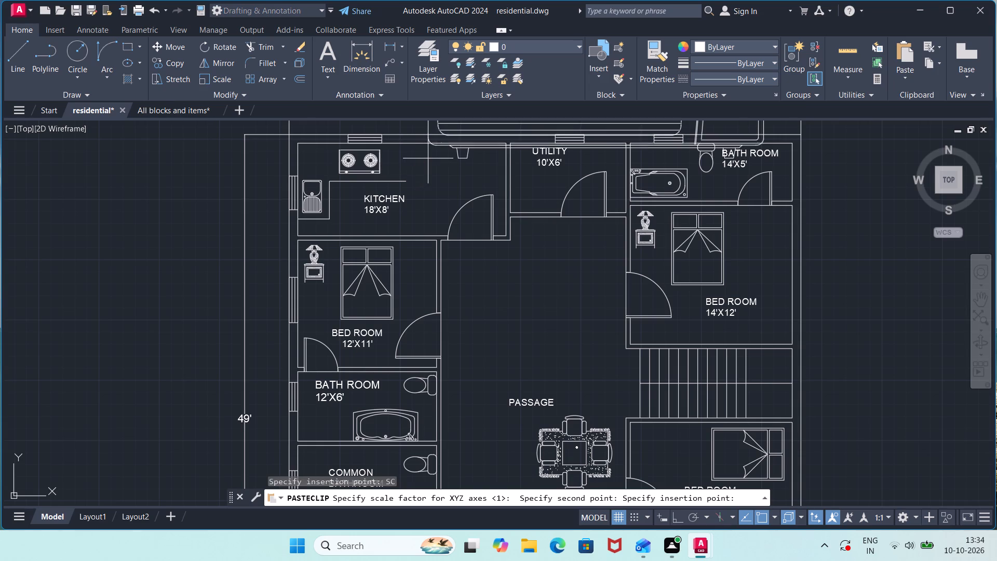
scroll(398, 221, down, 2)
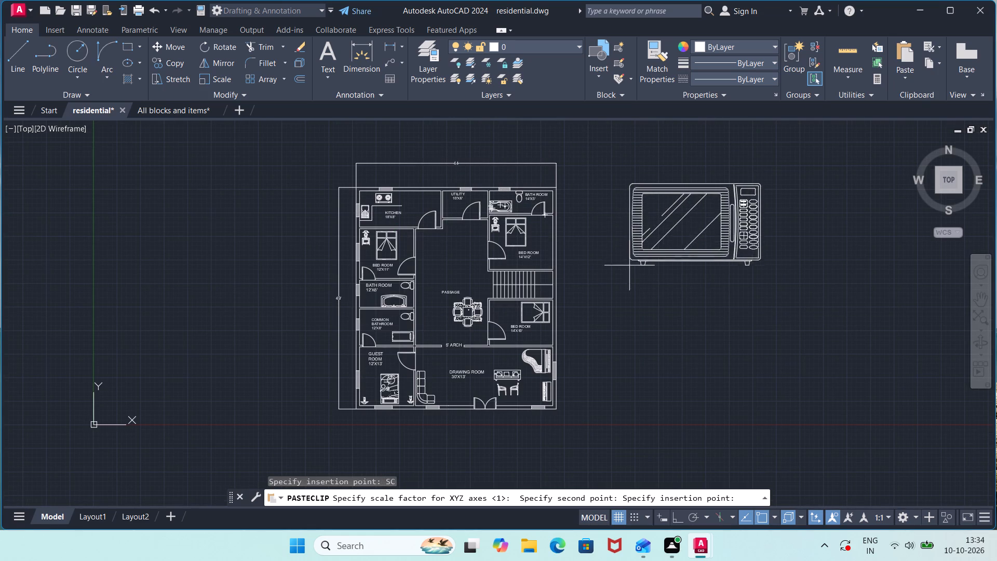
click(612, 291)
Scale the pasted microwave down from its lower corner to slightly less than a bedroom's width.
click(607, 185)
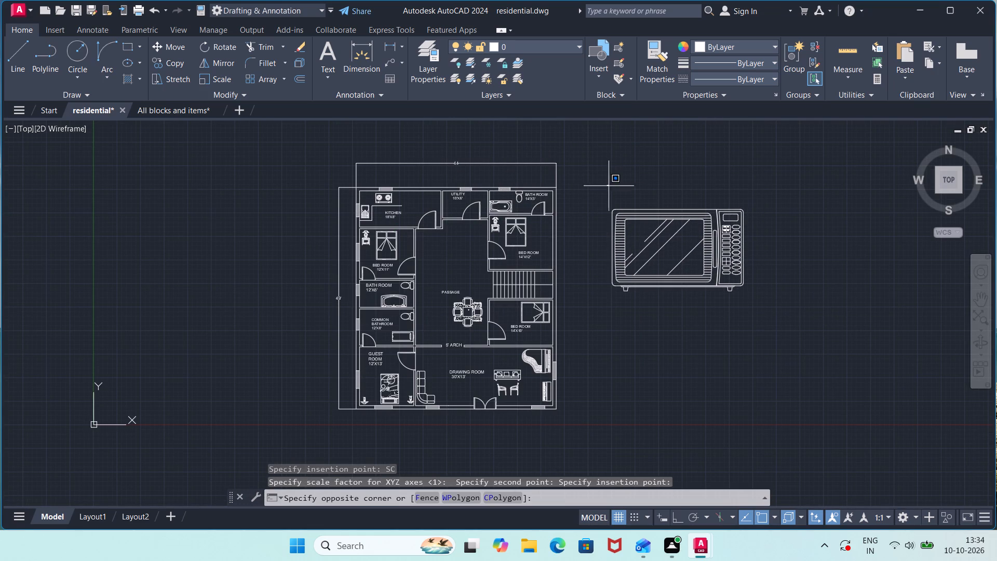
click(790, 317)
key(s)
key(c)
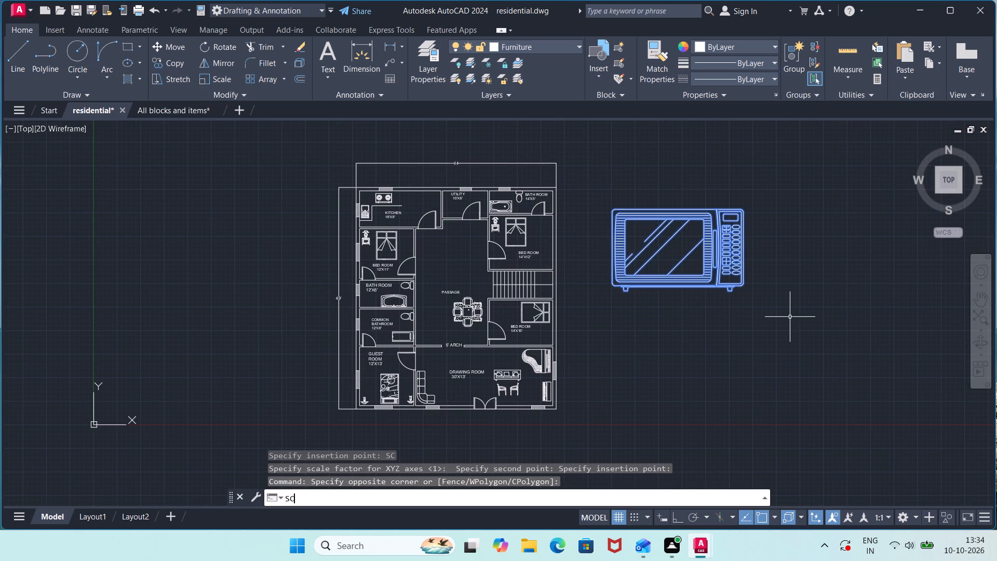
key(Return)
click(611, 284)
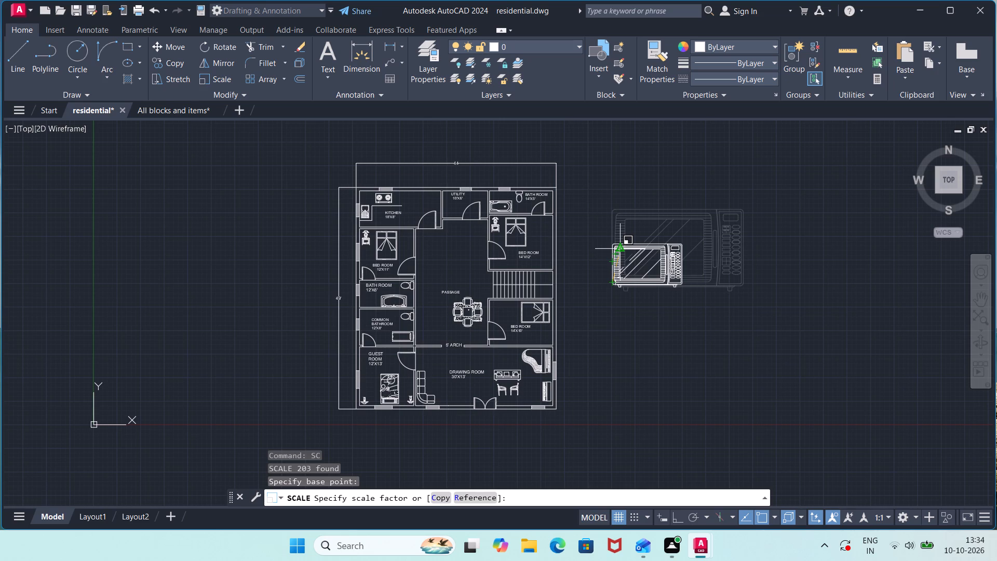
click(613, 261)
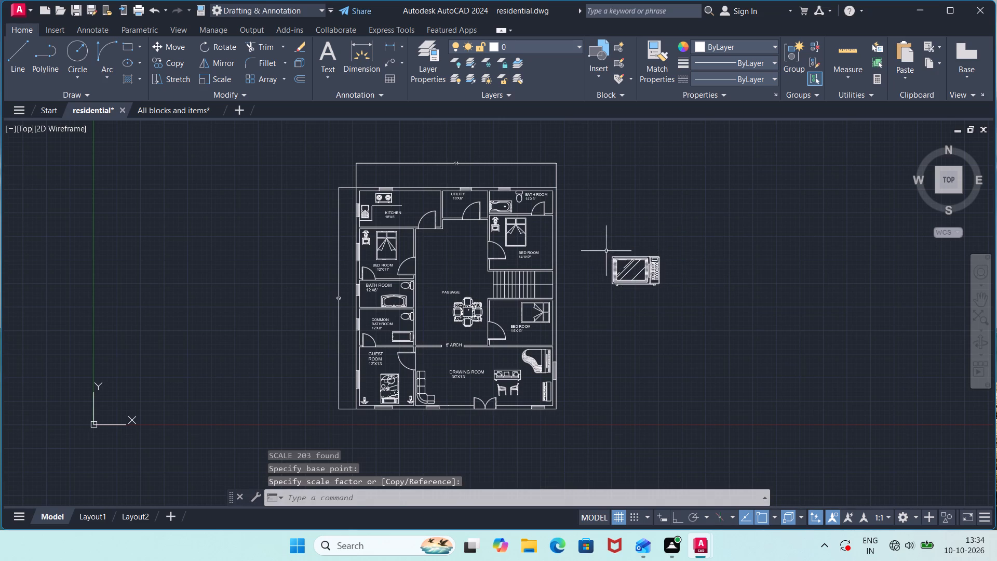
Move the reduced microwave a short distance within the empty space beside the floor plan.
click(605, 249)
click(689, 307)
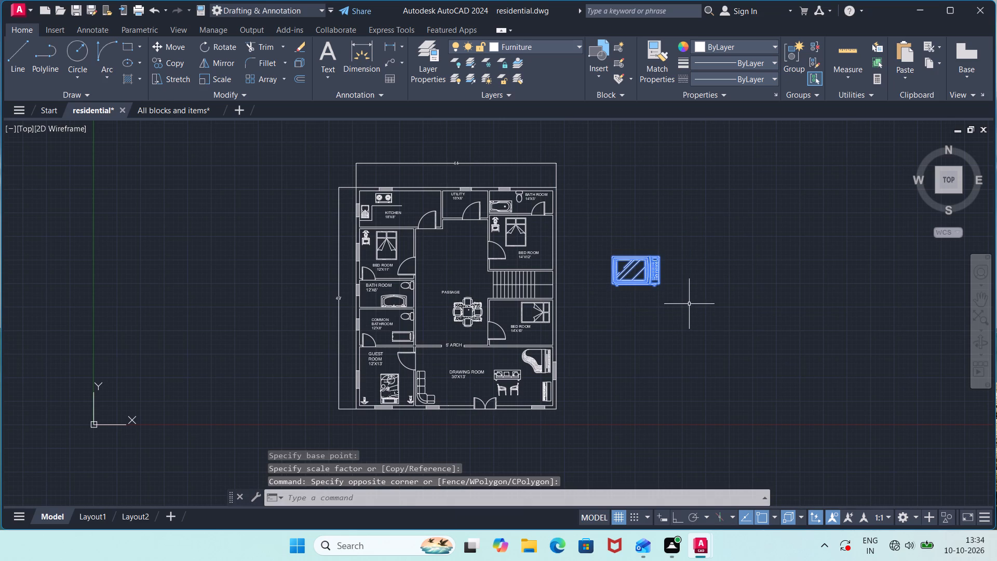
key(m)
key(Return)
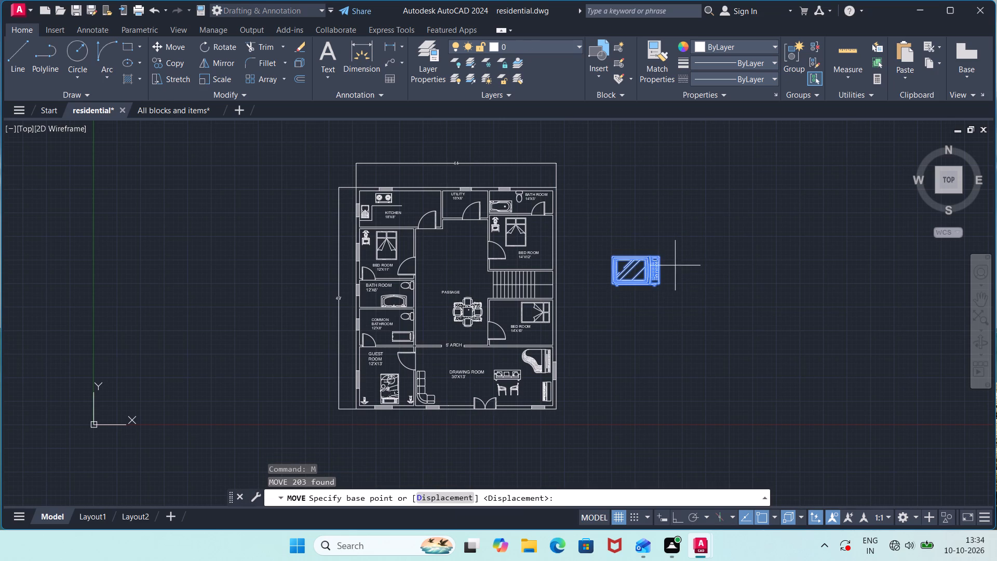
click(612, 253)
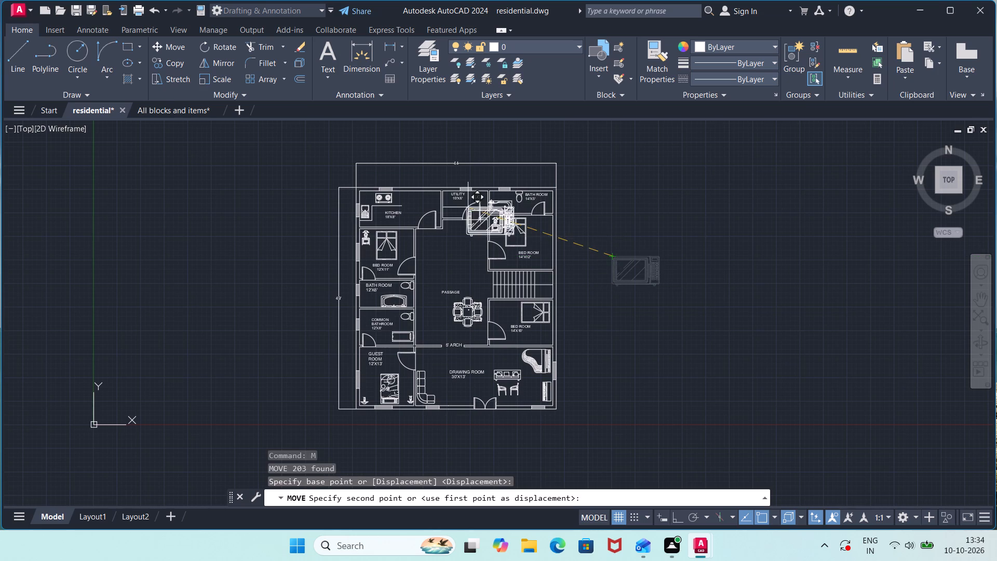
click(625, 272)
Scale the microwave down again to about the width of the passage table set.
click(614, 263)
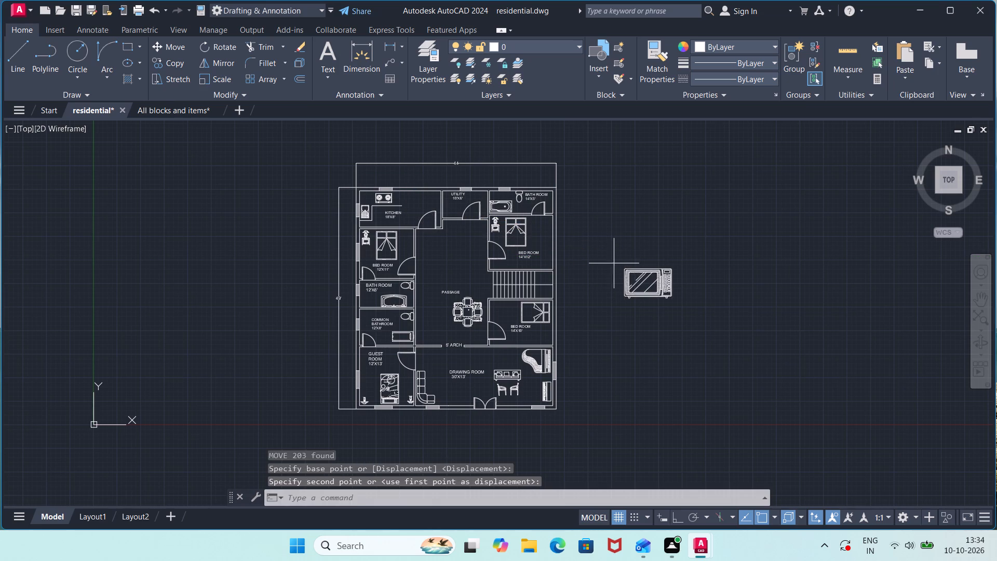
click(796, 332)
text(SC)
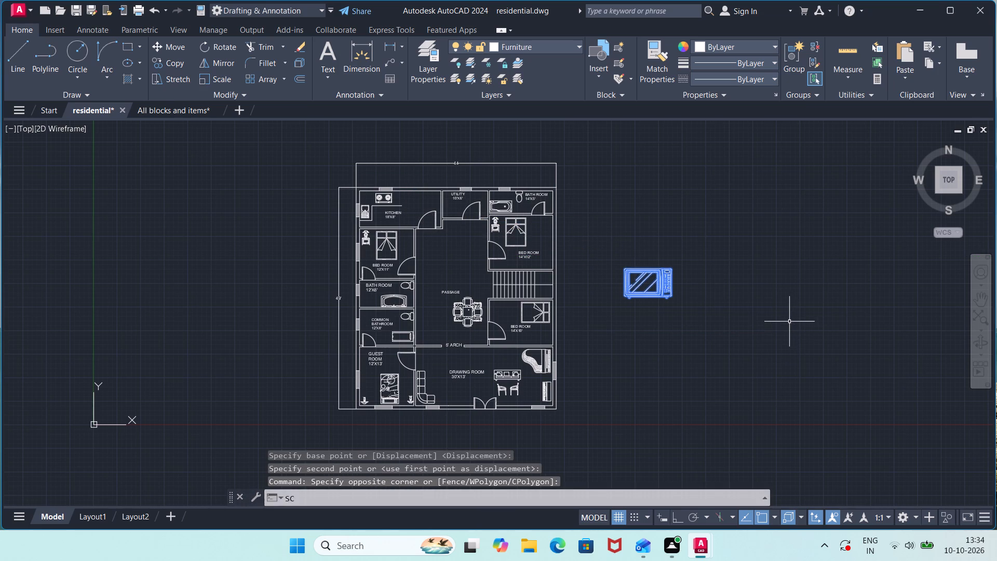
key(Return)
click(670, 296)
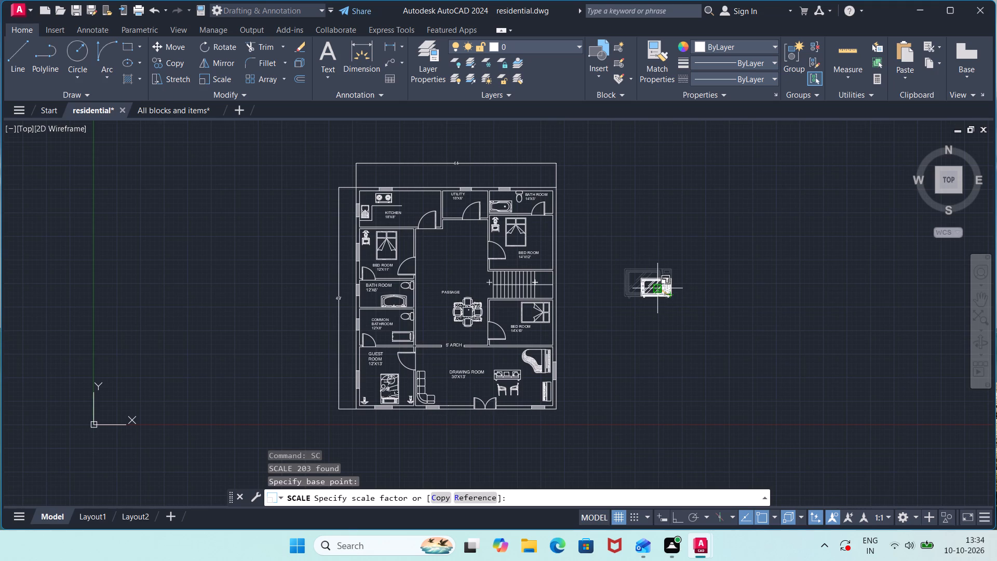
click(660, 288)
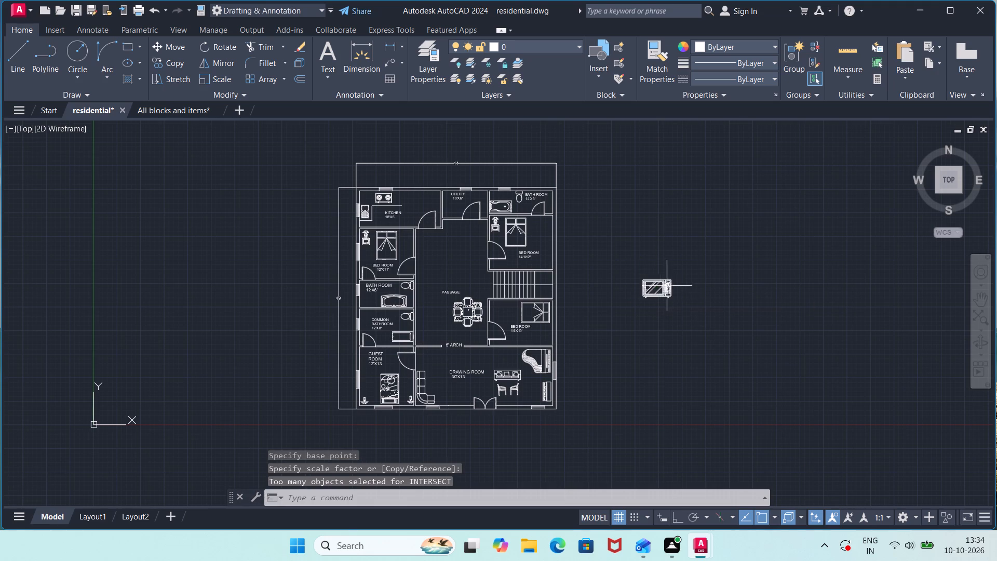
Move the microwave into the kitchen, between the stove and the utility wall, above the door.
click(676, 274)
click(612, 302)
key(m)
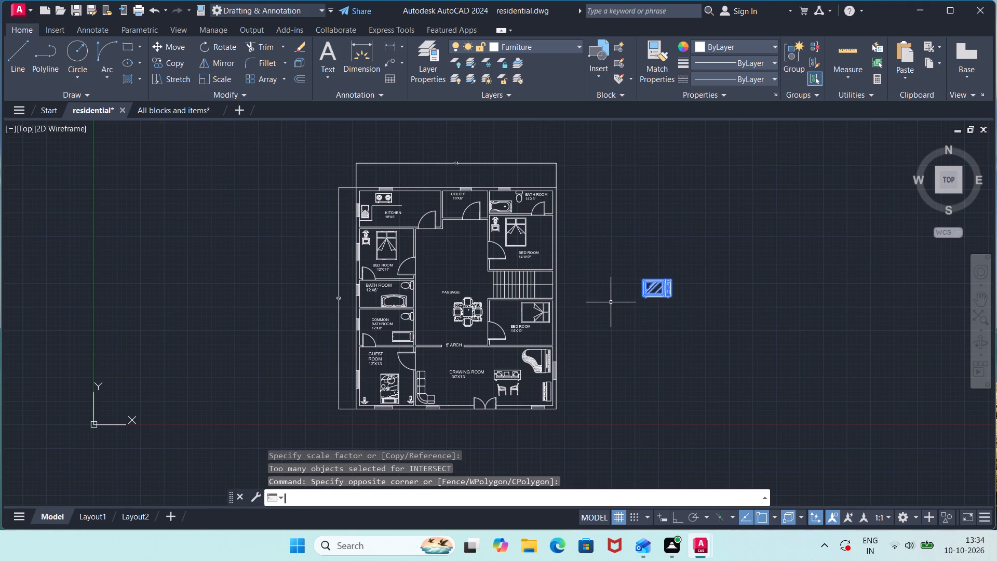
key(Return)
click(640, 276)
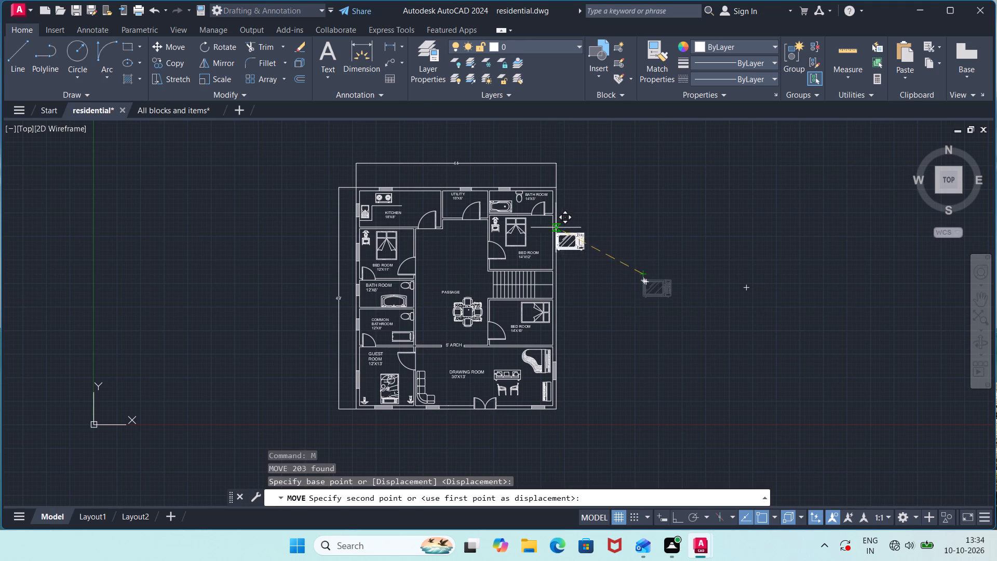
scroll(410, 193, up, 3)
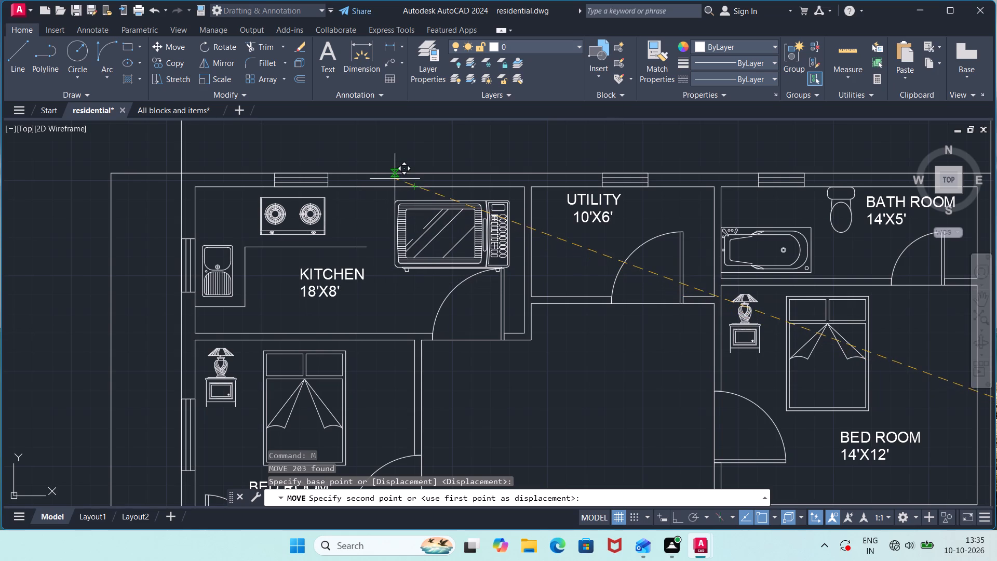
click(395, 173)
Scale the kitchen microwave down to slightly less than the stove's width.
click(395, 192)
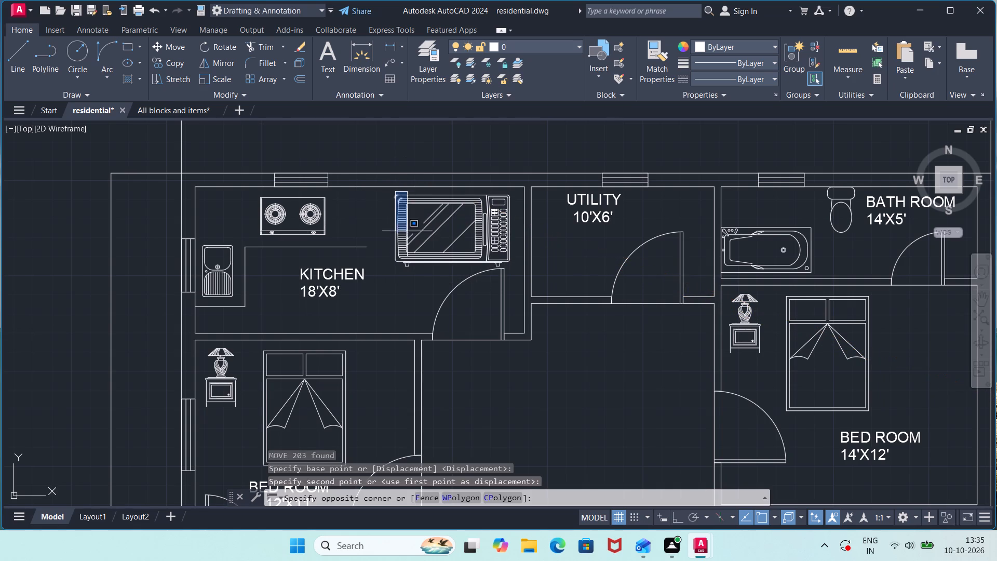
click(507, 266)
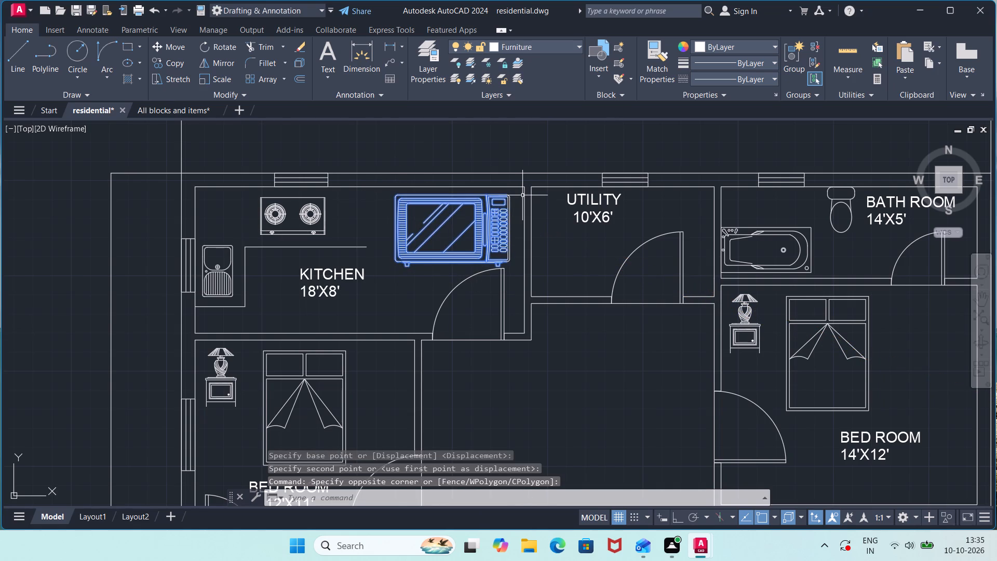
click(522, 195)
click(486, 261)
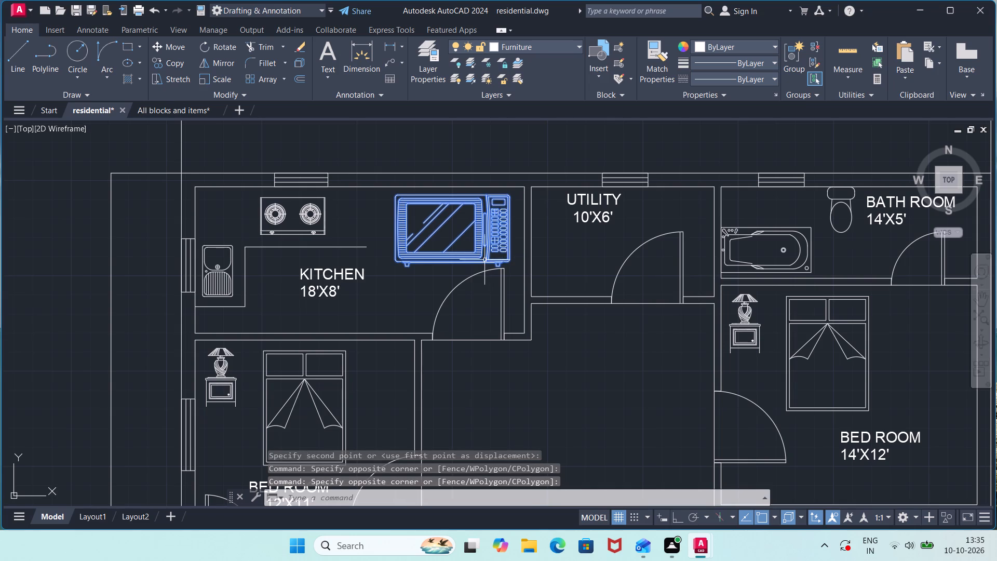
text(SC)
key(Return)
click(501, 223)
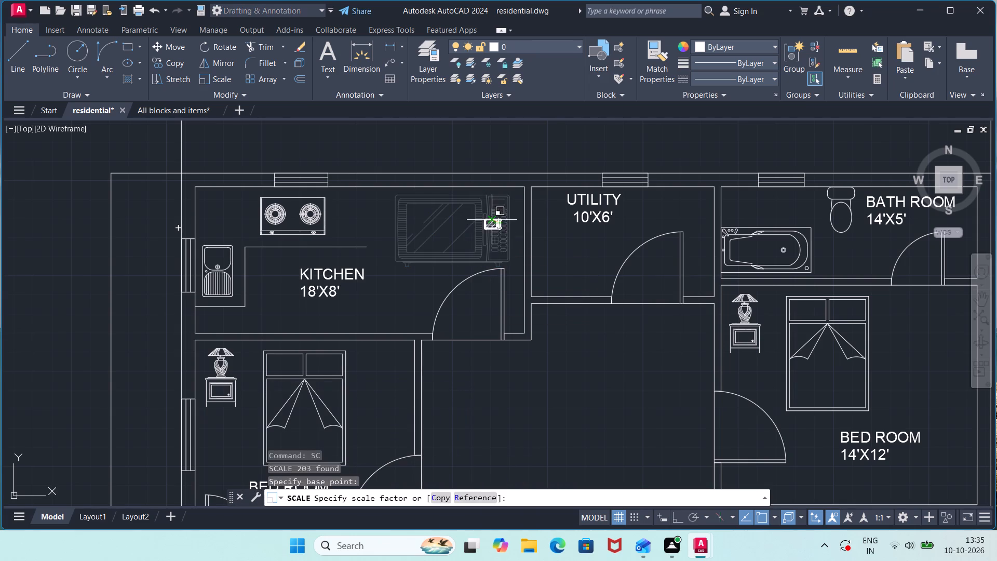
click(467, 219)
Move the microwave next to the stove, close to the kitchen's top wall.
drag(514, 204, 515, 212)
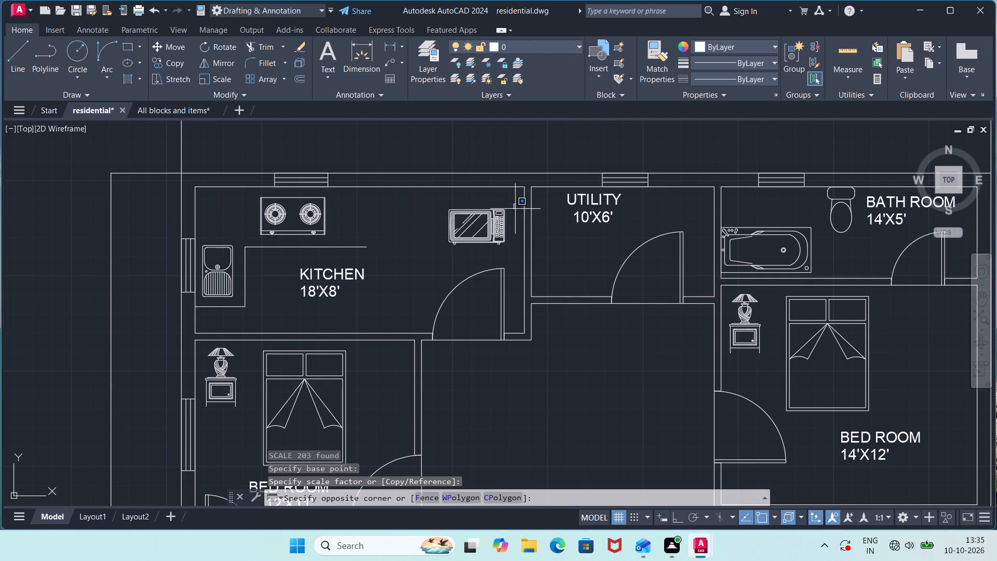
drag(515, 212, 515, 213)
click(445, 252)
key(m)
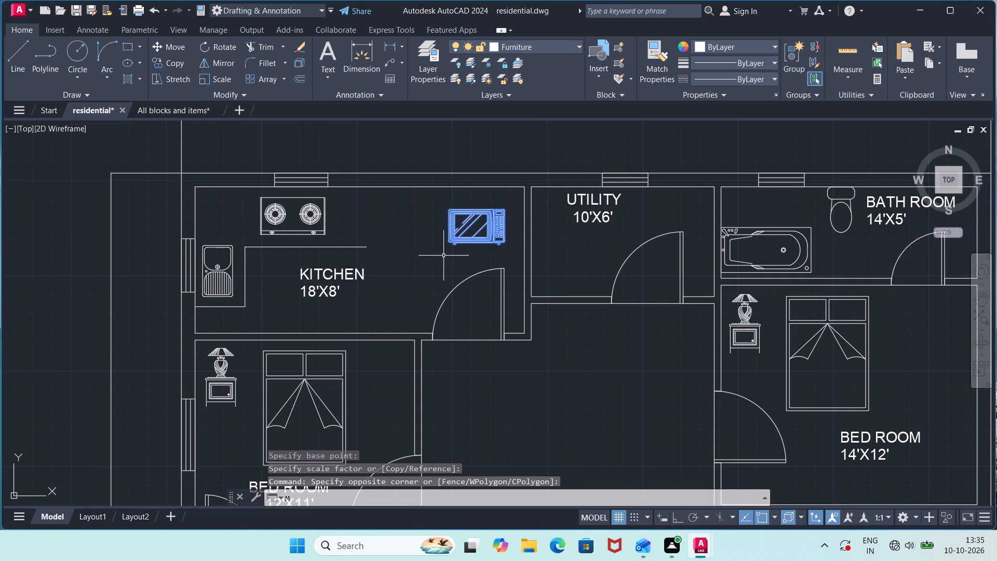
key(Return)
click(452, 211)
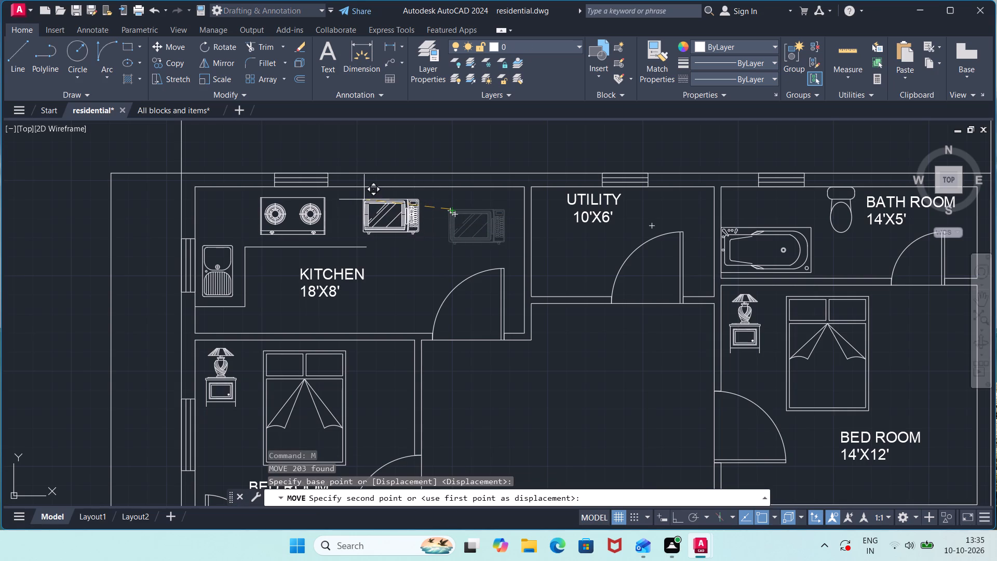
click(360, 195)
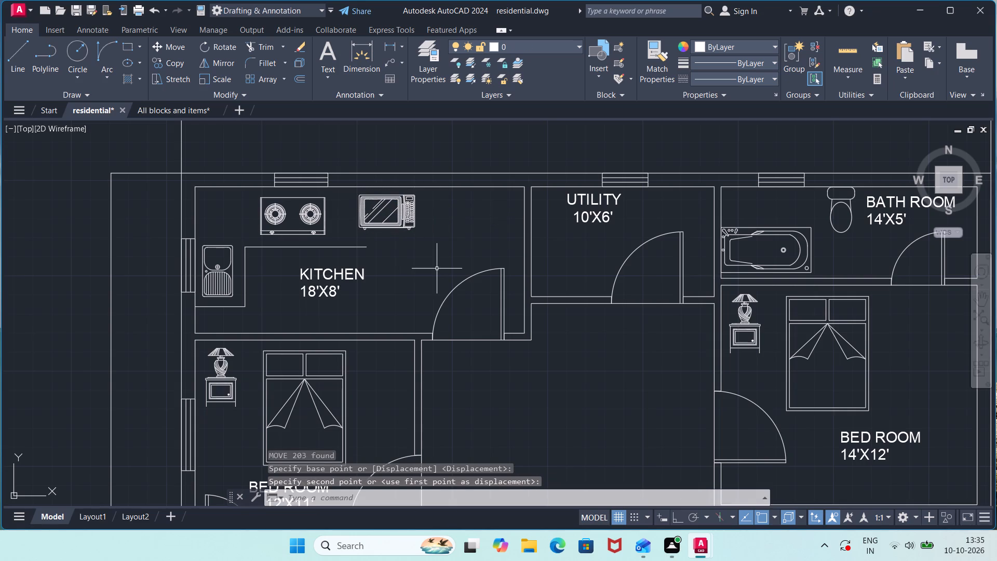
Draw the counter edge from the kitchen's top wall down past the microwave and back about 4' to the existing counter line.
key(l)
key(Return)
click(438, 187)
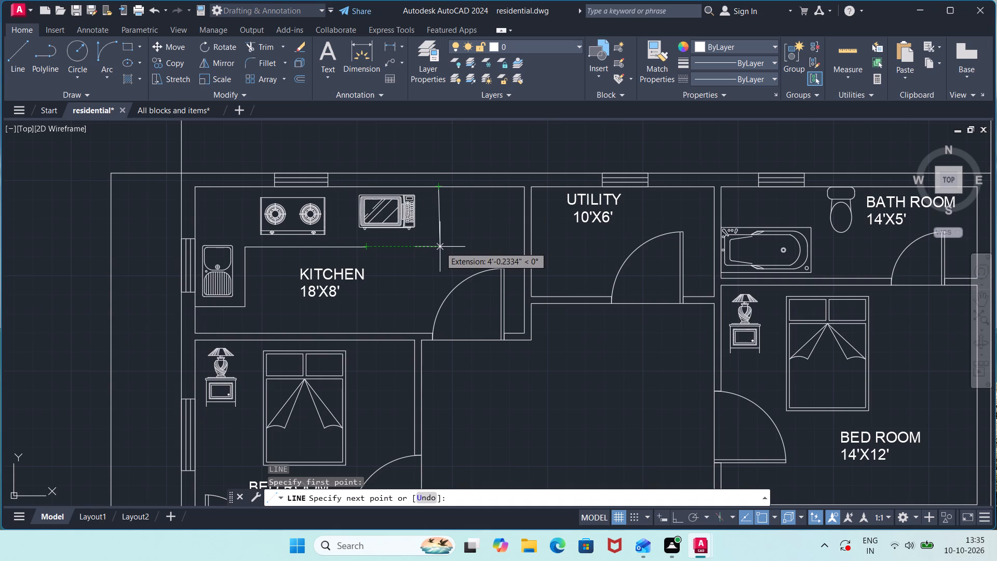
key(F8)
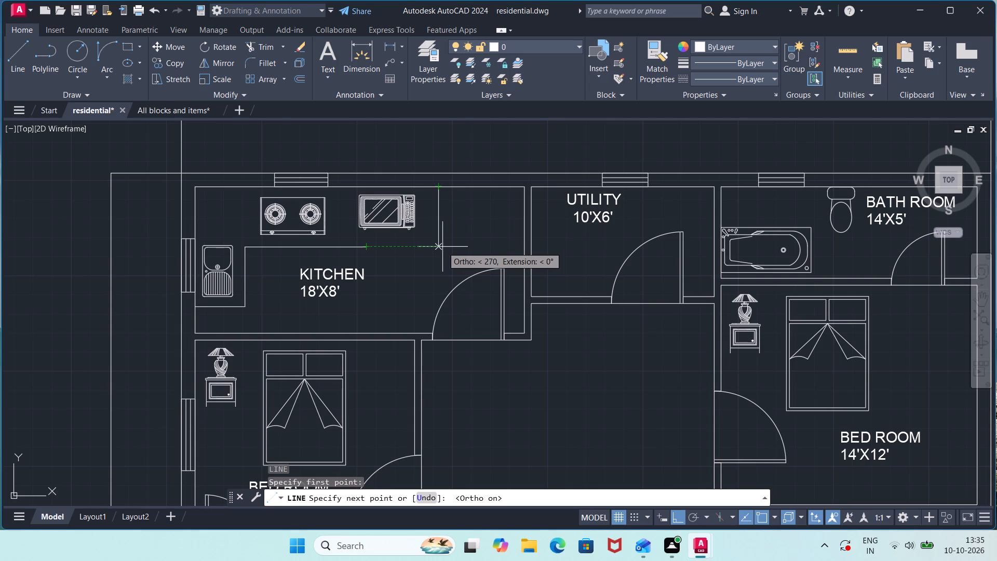
click(439, 247)
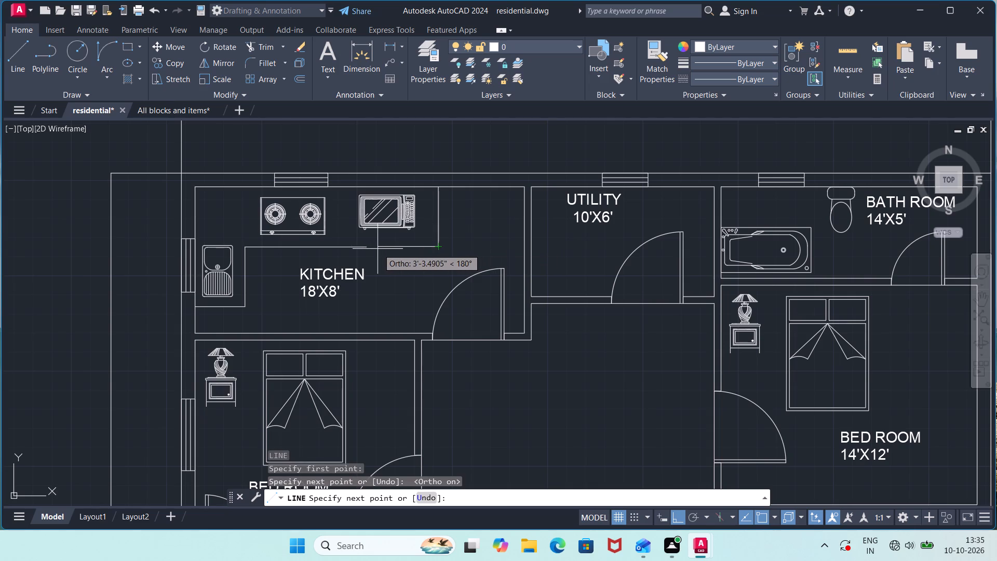
click(368, 248)
key(Escape)
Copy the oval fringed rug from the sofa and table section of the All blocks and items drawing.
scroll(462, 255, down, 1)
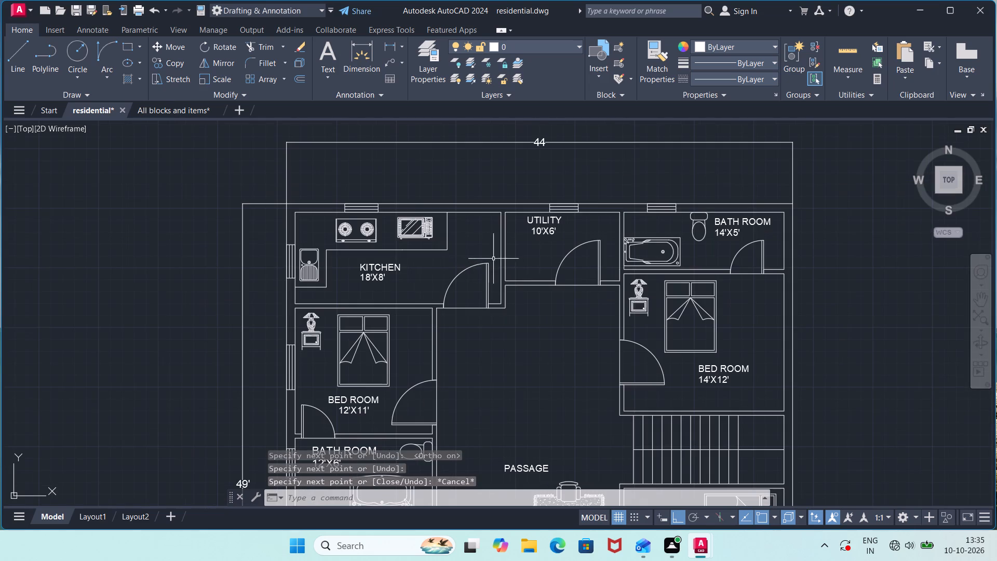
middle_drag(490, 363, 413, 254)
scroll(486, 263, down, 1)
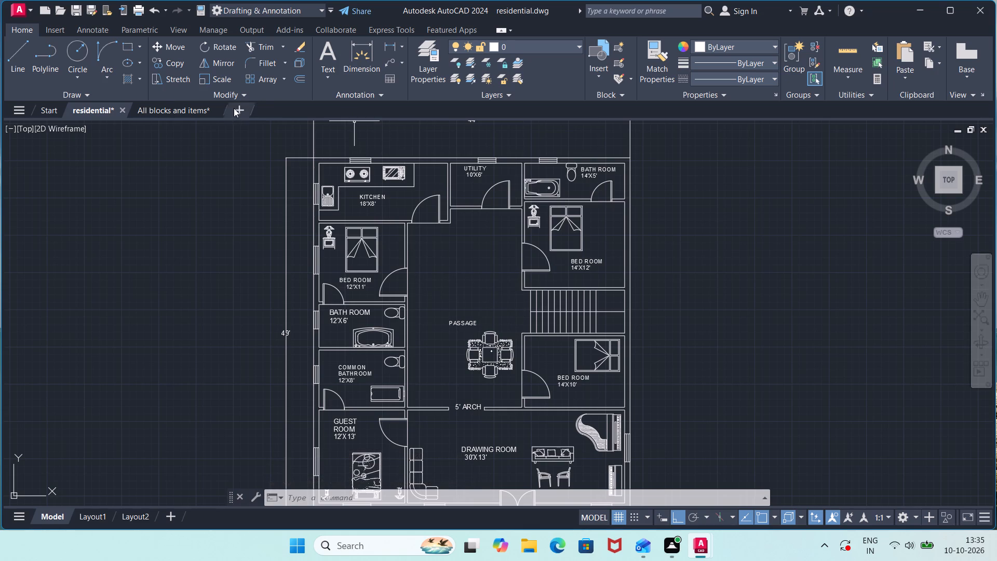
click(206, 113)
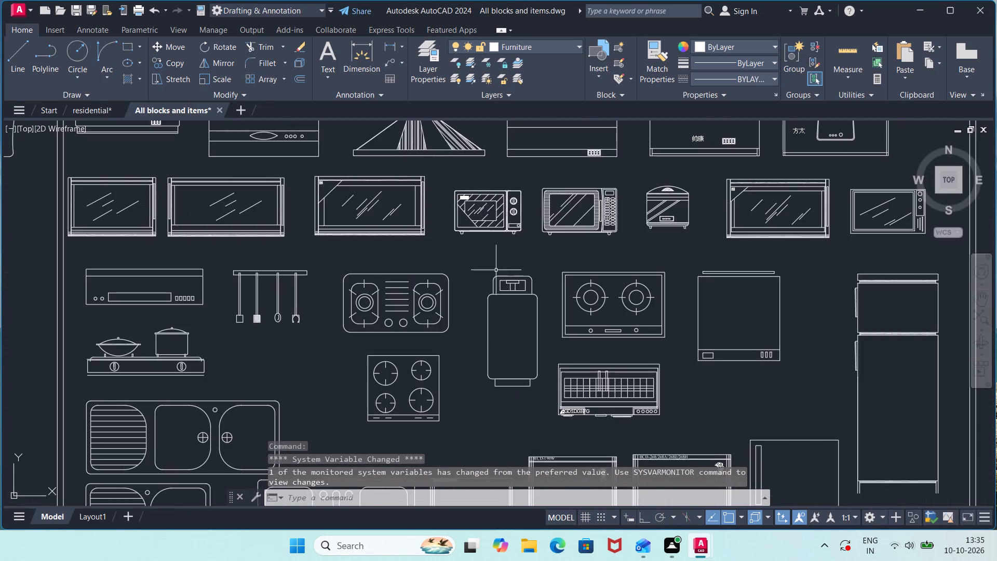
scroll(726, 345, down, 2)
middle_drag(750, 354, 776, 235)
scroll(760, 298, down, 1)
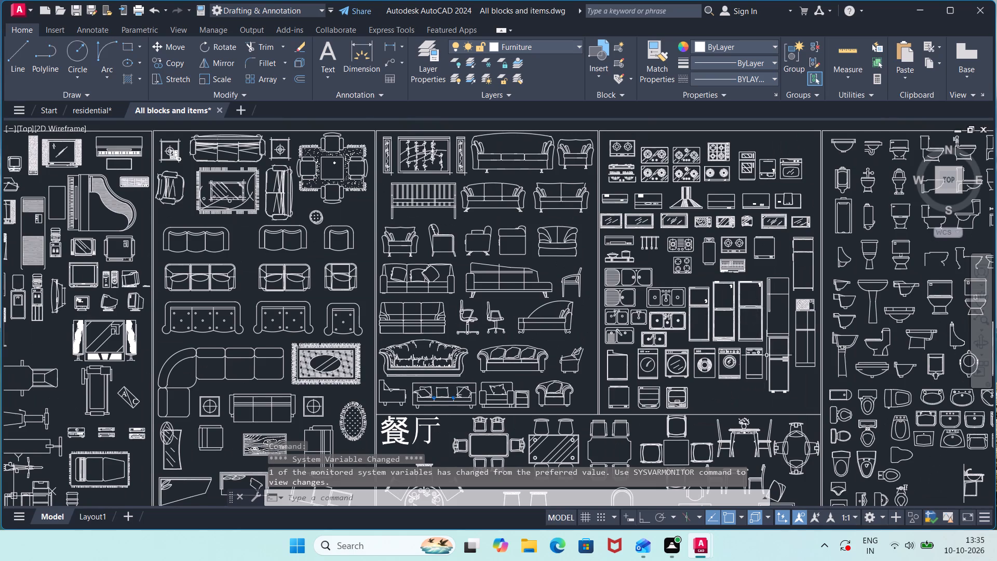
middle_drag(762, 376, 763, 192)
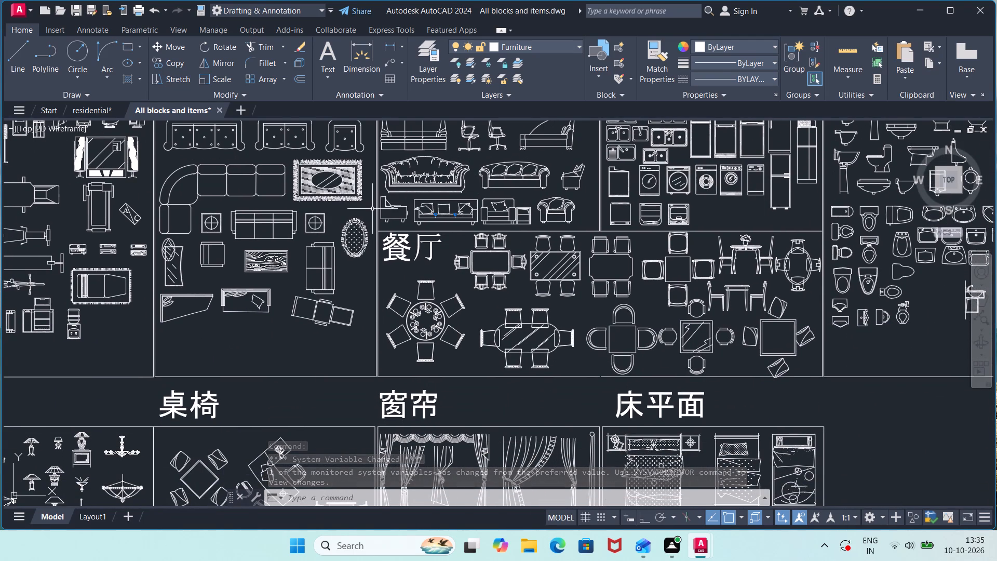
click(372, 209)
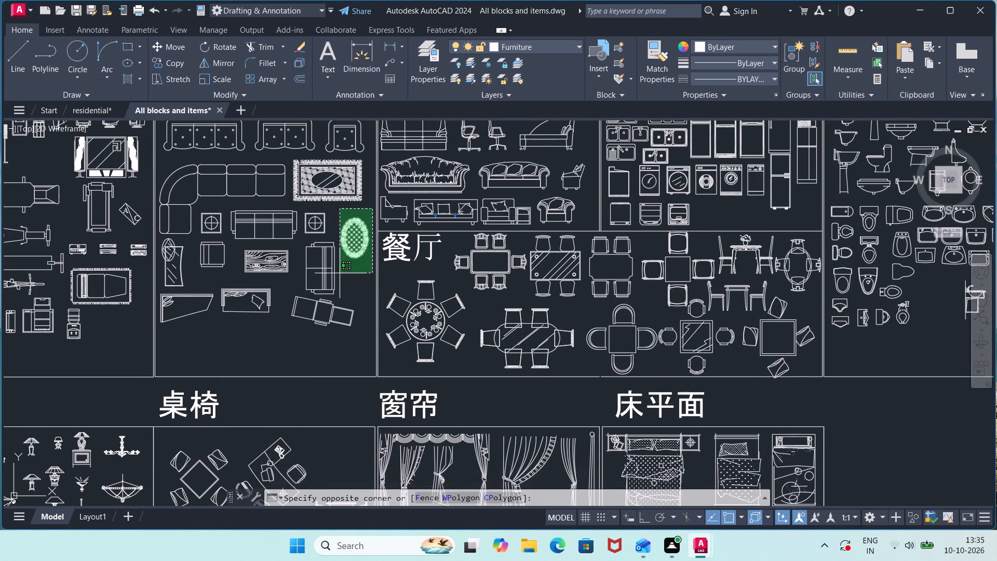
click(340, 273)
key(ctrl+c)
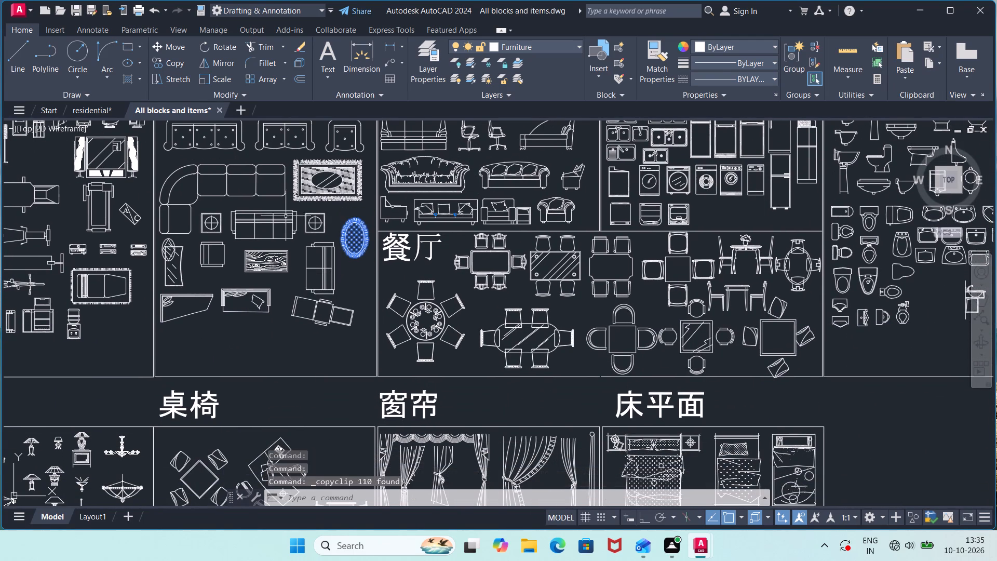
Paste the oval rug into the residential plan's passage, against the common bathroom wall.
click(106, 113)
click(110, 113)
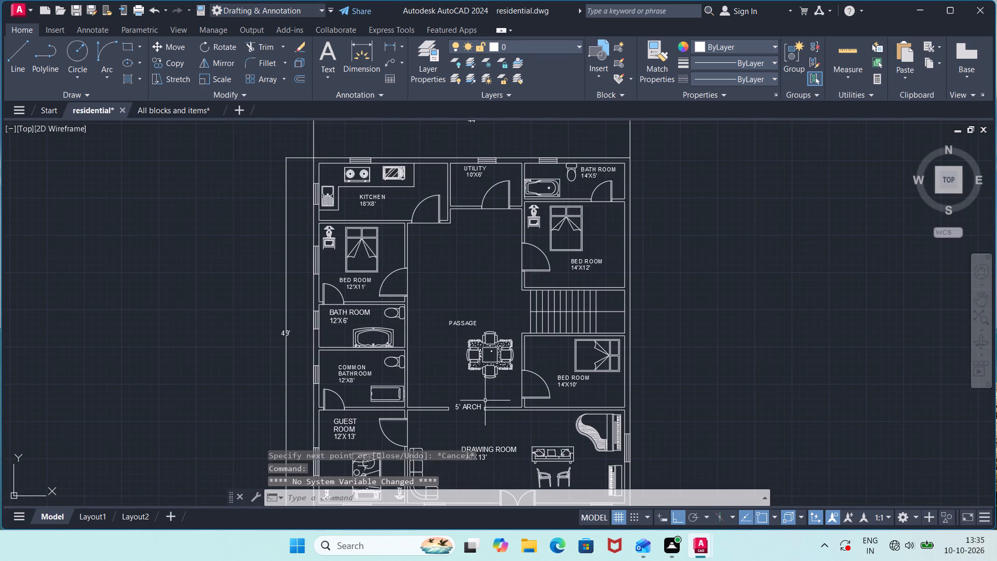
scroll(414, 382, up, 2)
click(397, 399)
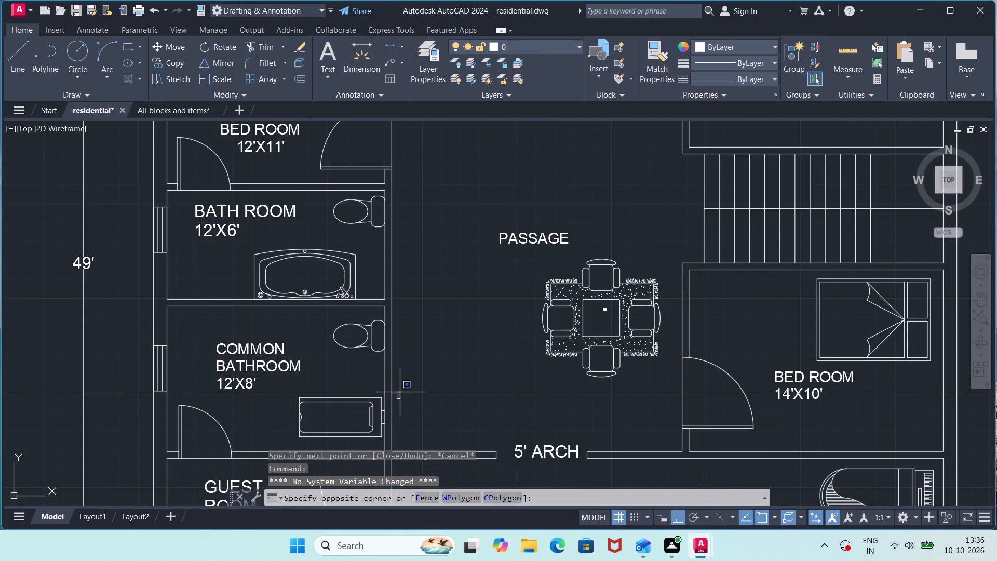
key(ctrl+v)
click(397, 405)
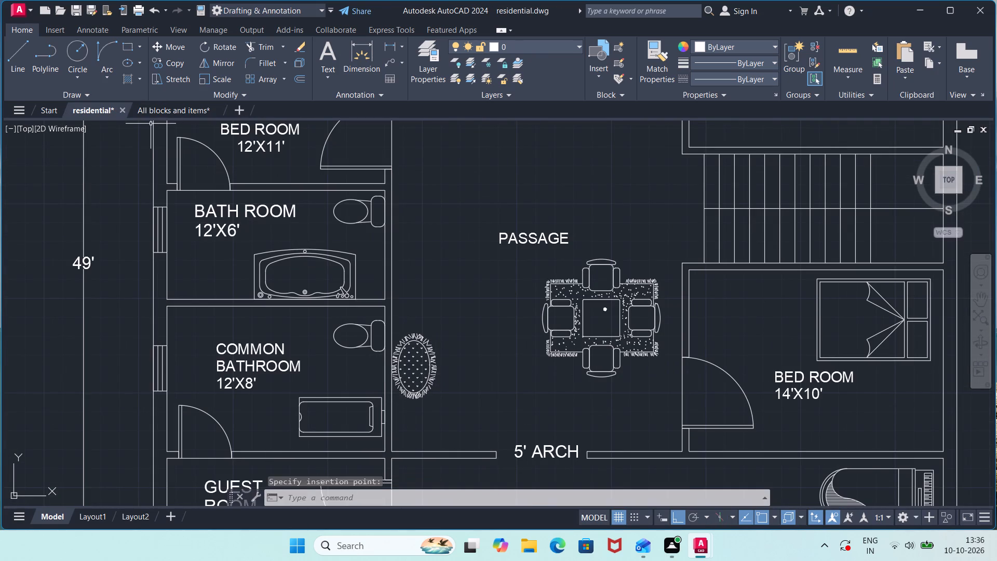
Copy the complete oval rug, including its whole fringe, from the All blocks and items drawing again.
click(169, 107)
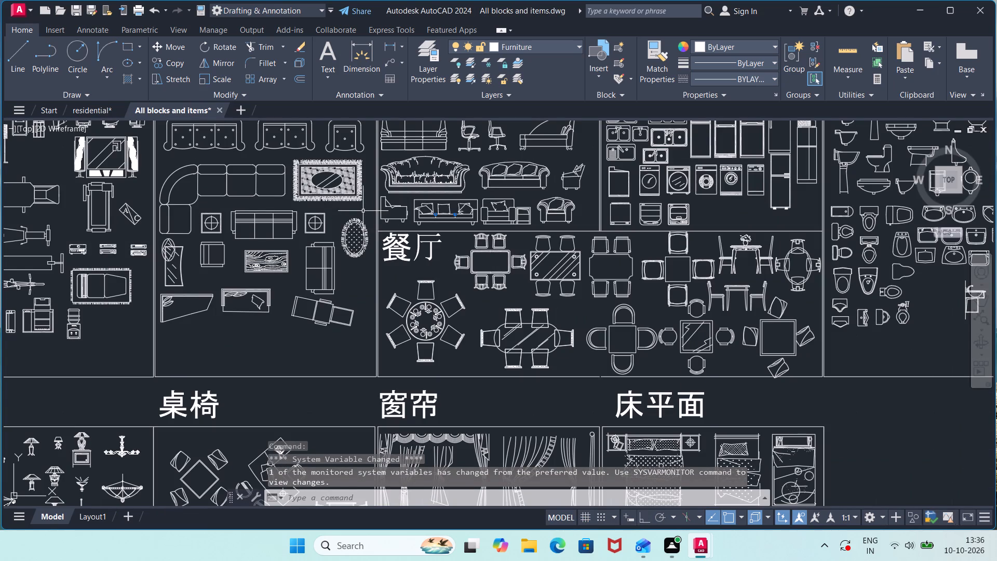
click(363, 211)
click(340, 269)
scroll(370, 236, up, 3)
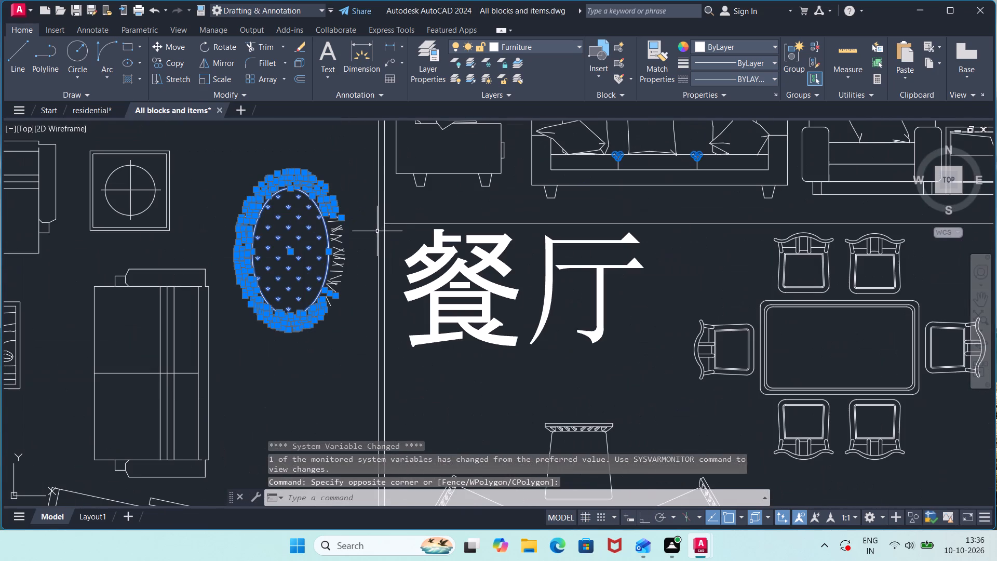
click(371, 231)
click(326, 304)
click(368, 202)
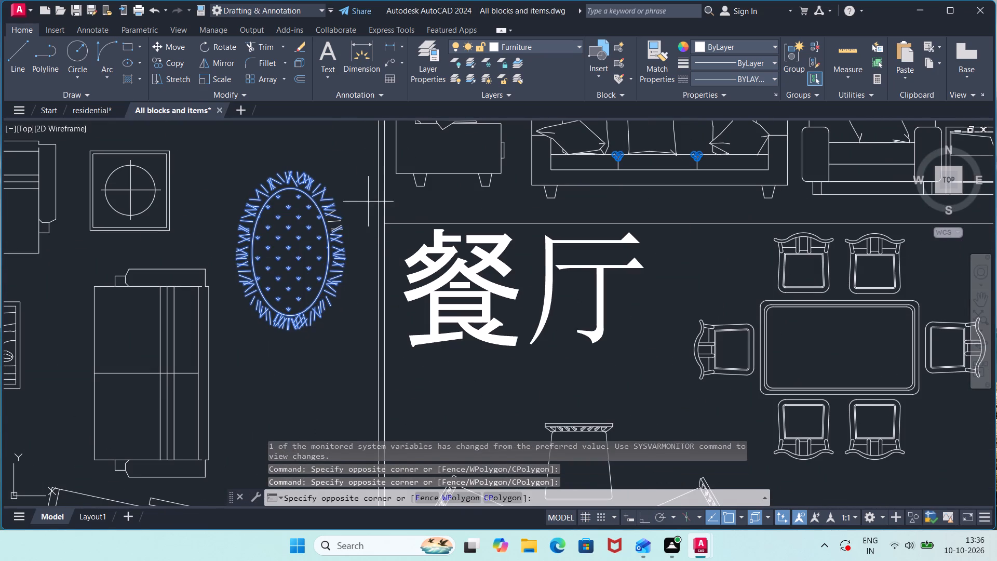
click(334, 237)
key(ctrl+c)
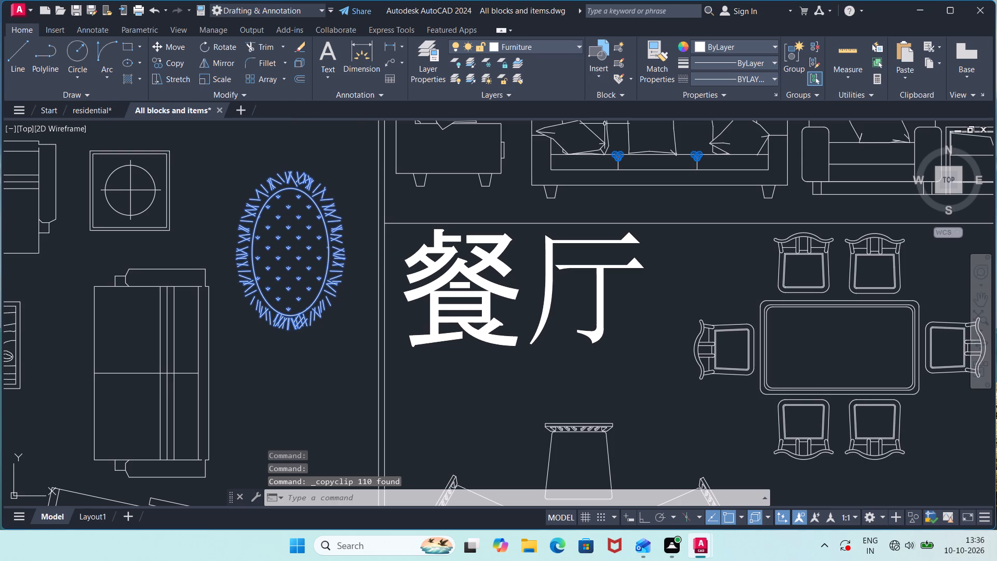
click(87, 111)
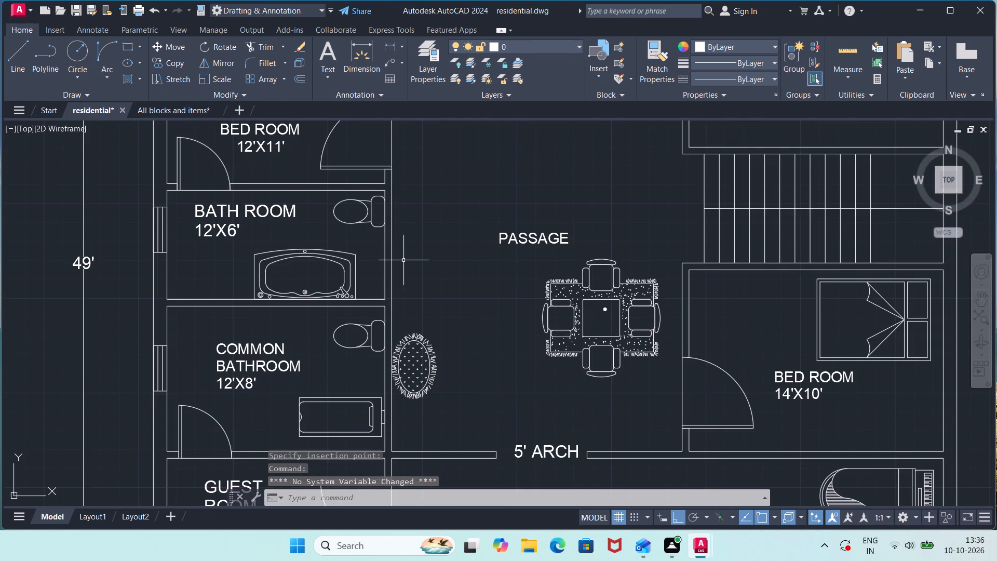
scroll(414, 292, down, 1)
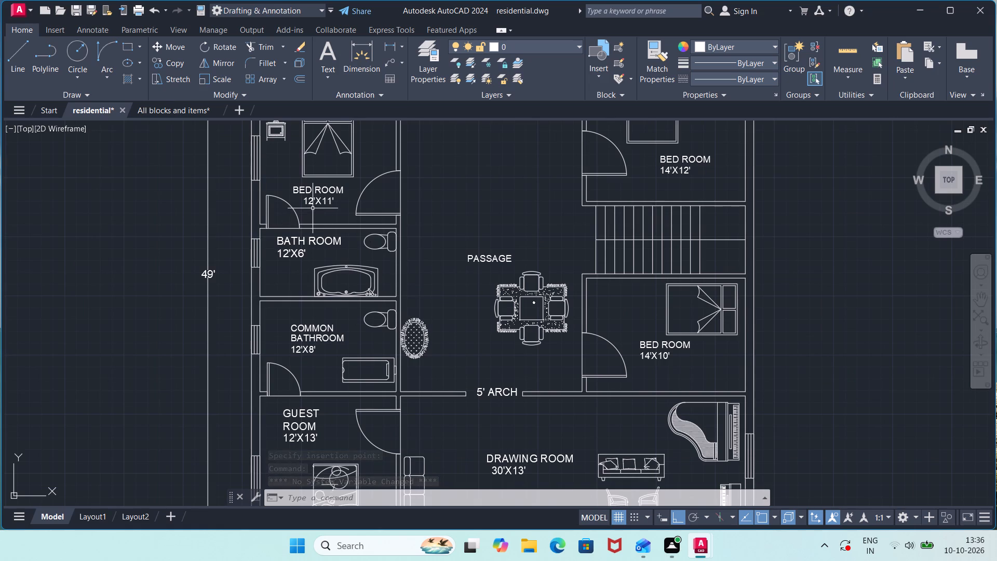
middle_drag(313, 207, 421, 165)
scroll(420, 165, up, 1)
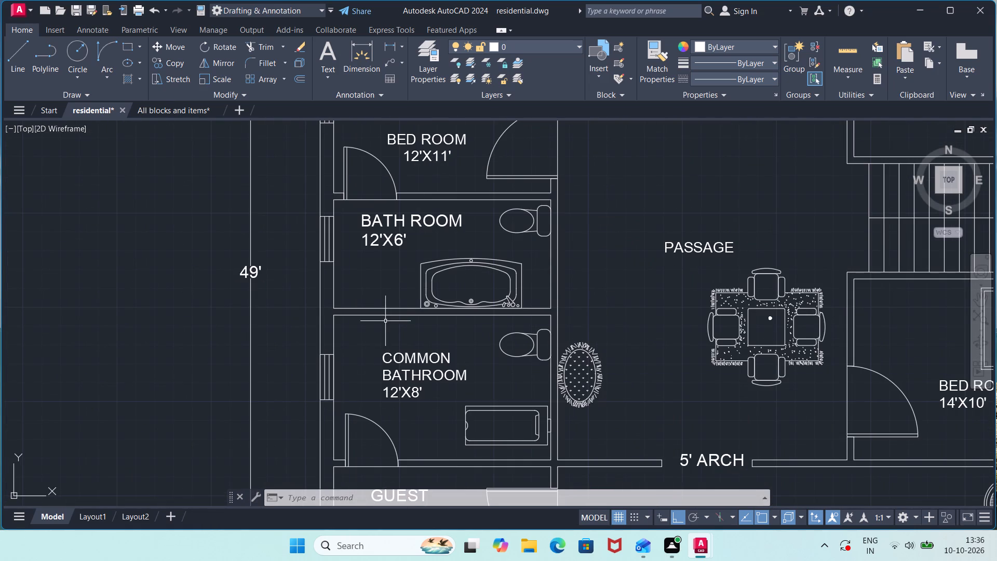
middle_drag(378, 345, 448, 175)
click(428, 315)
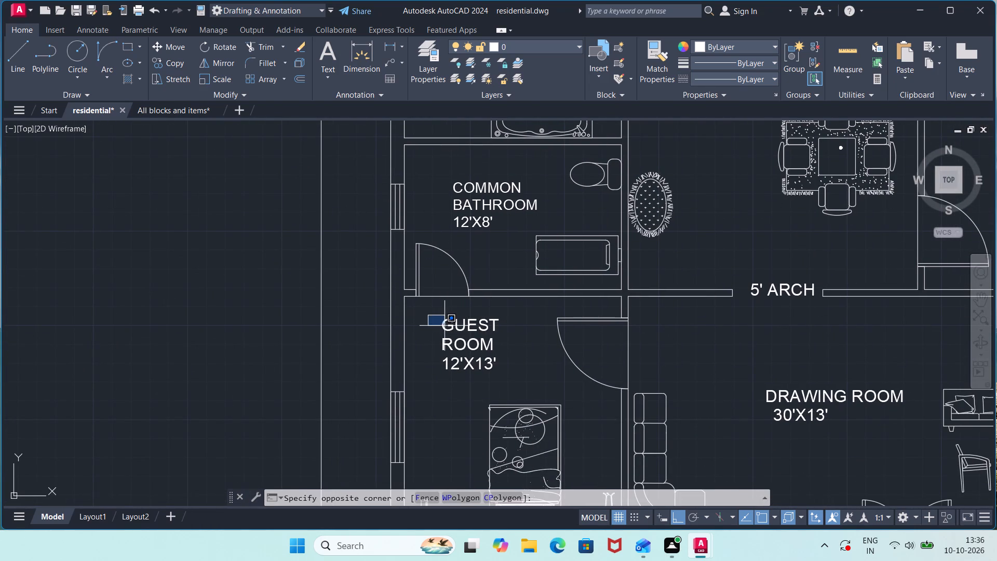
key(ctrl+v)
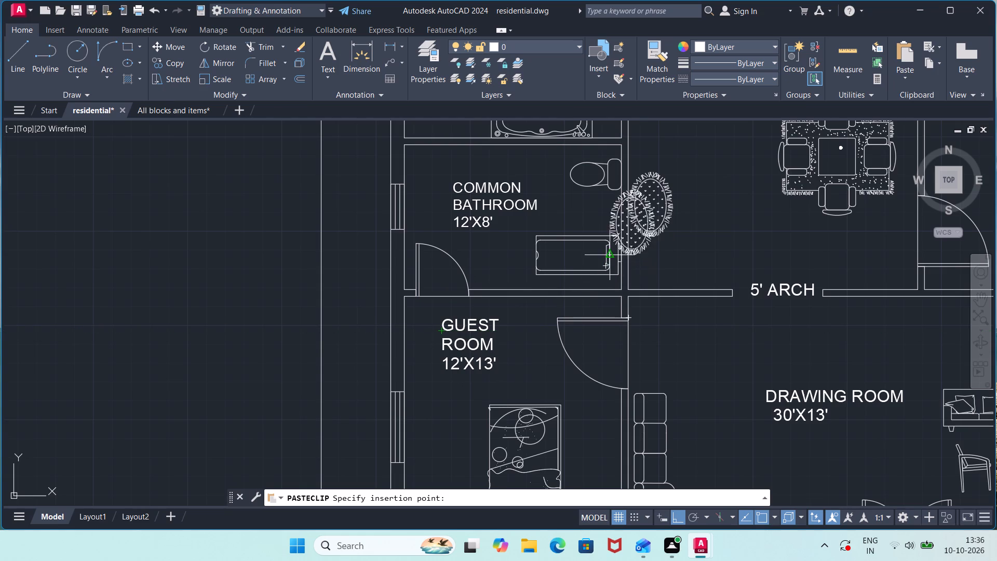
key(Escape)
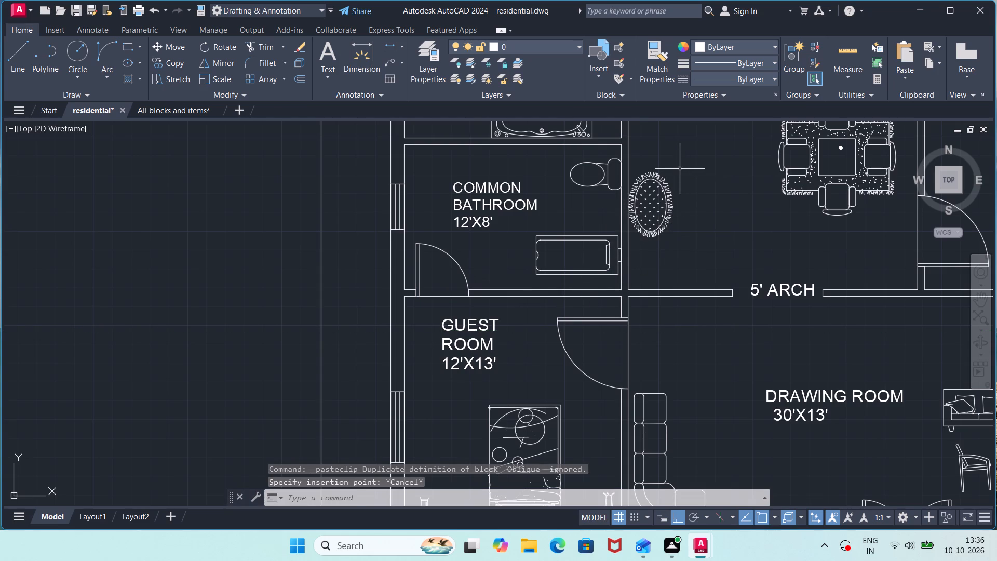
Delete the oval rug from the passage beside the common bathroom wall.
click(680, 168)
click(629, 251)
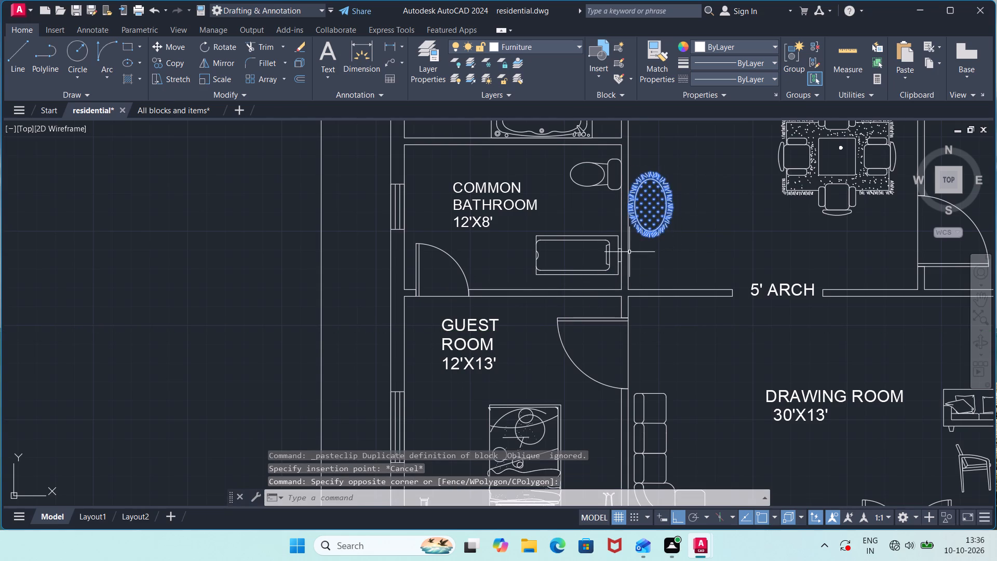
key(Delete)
Move the passage table set horizontally about 8'-2" towards the bathroom walls.
middle_drag(777, 209, 542, 371)
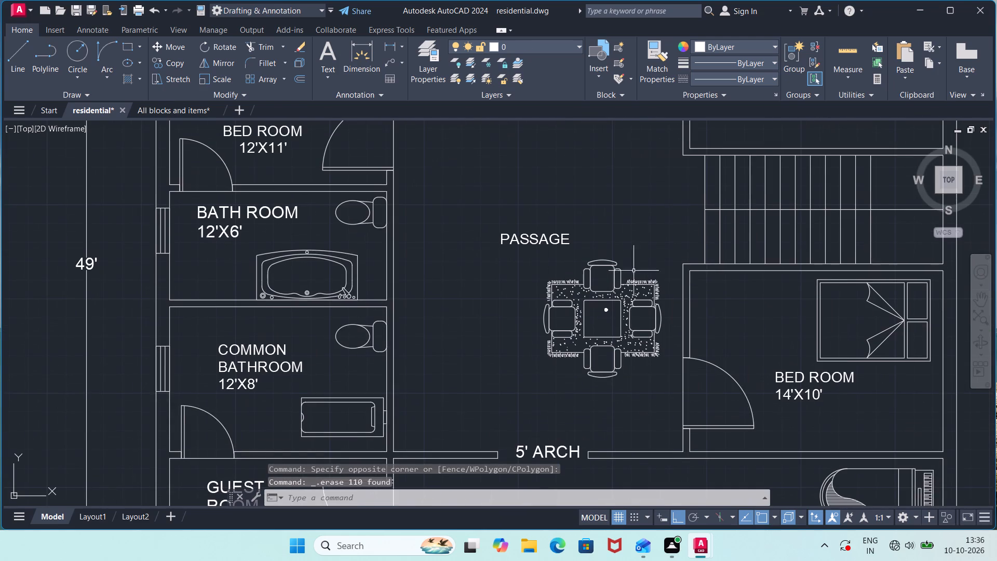
drag(677, 256, 668, 285)
click(508, 413)
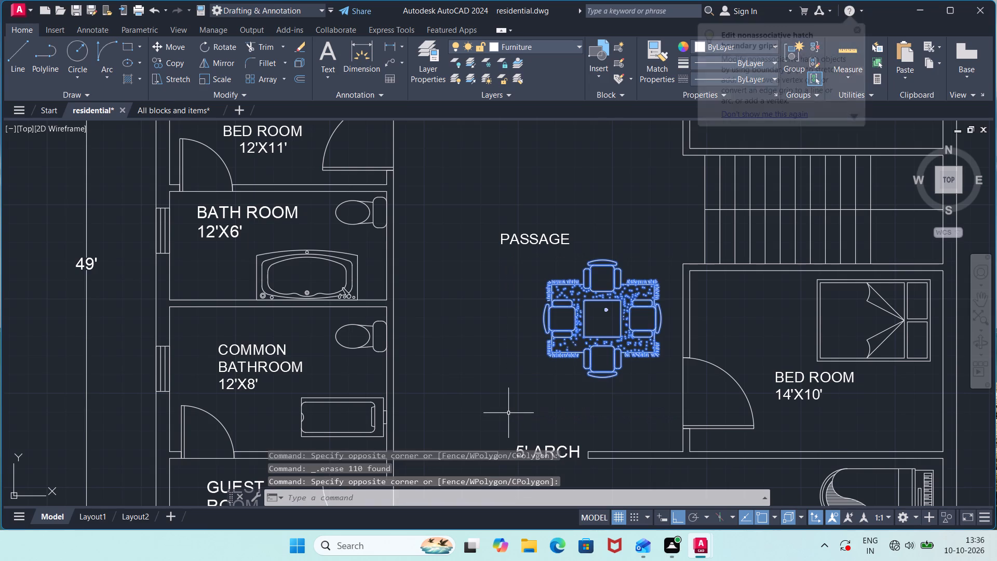
key(m)
key(Return)
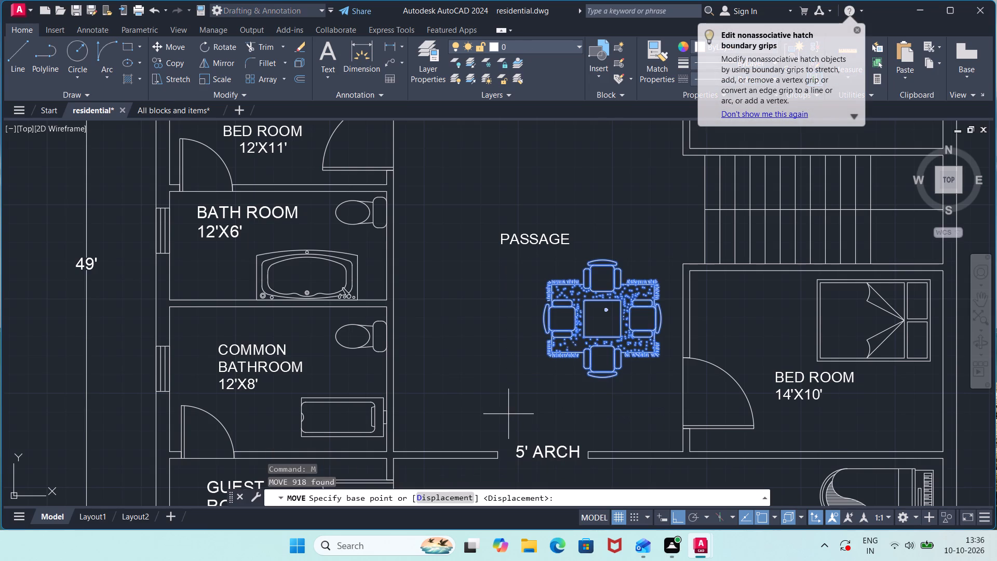
click(557, 342)
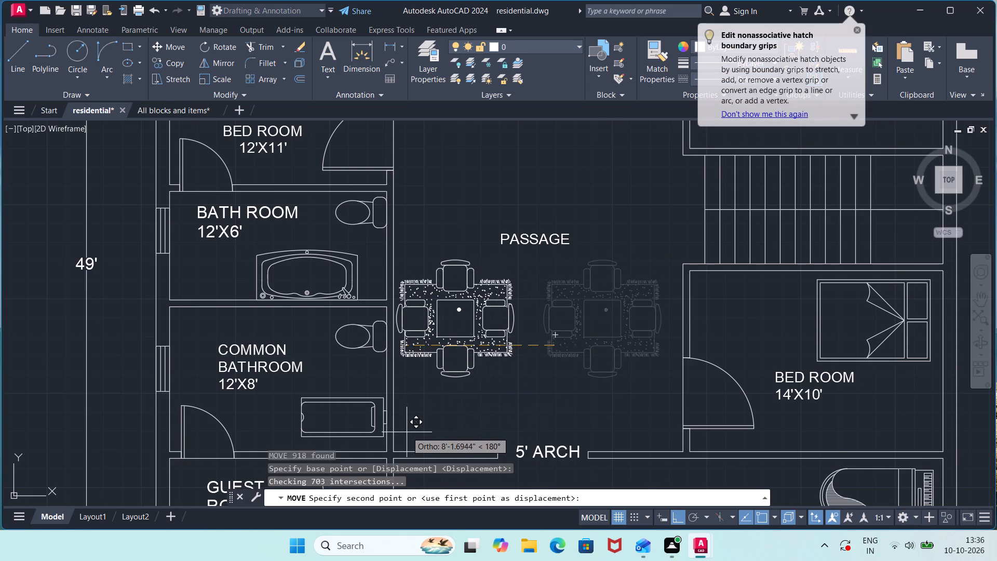
click(407, 432)
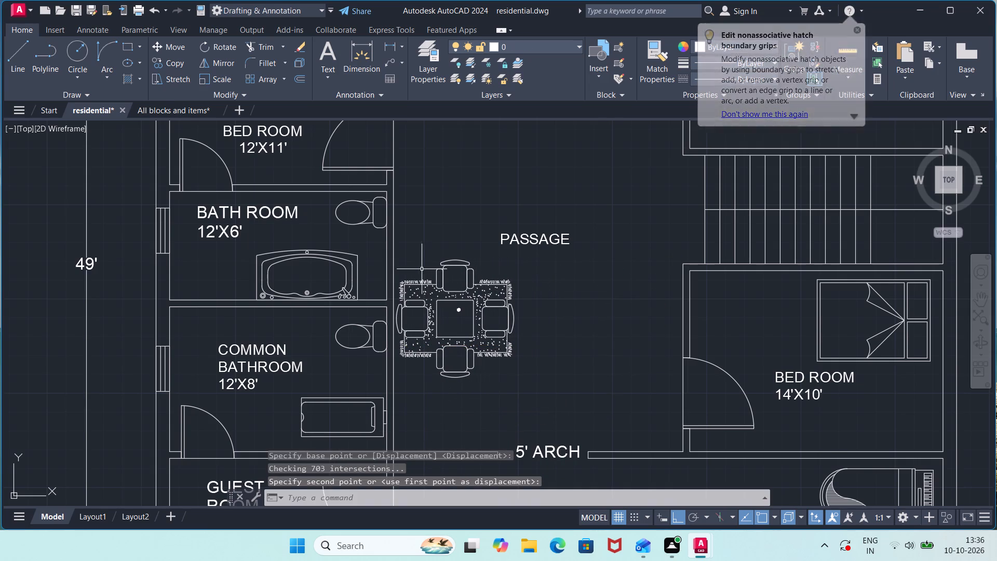
Move the passage table set with its rug down along the common bathroom wall, closer to the 5' arch wall.
click(397, 255)
click(523, 390)
middle_drag(431, 348, 434, 348)
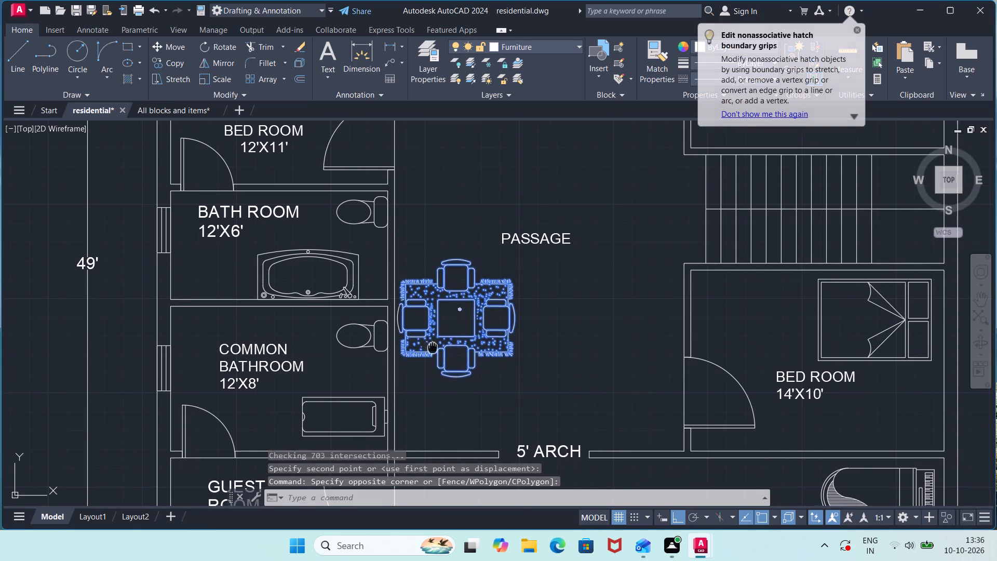
middle_drag(434, 348, 612, 379)
scroll(587, 357, up, 3)
click(549, 319)
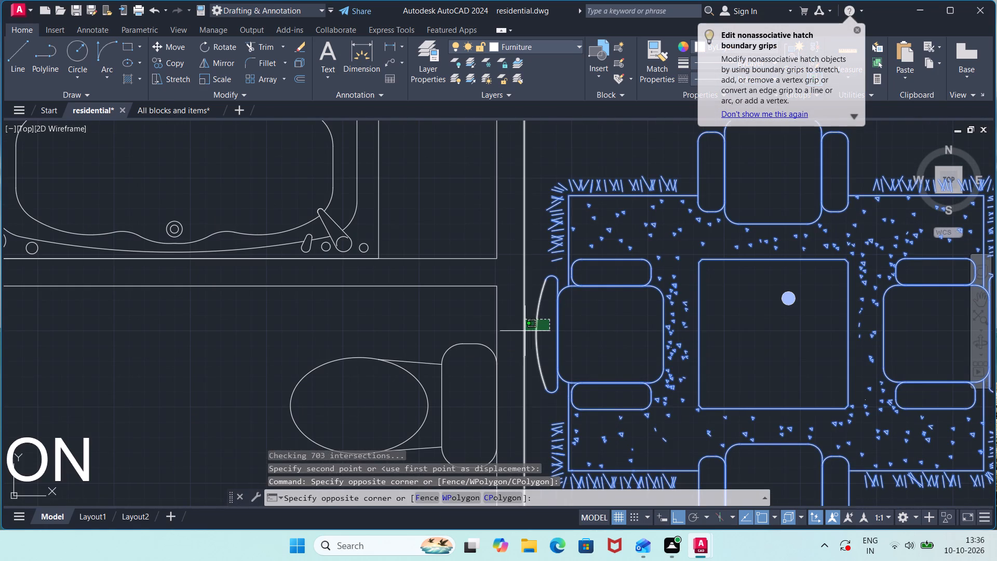
click(535, 337)
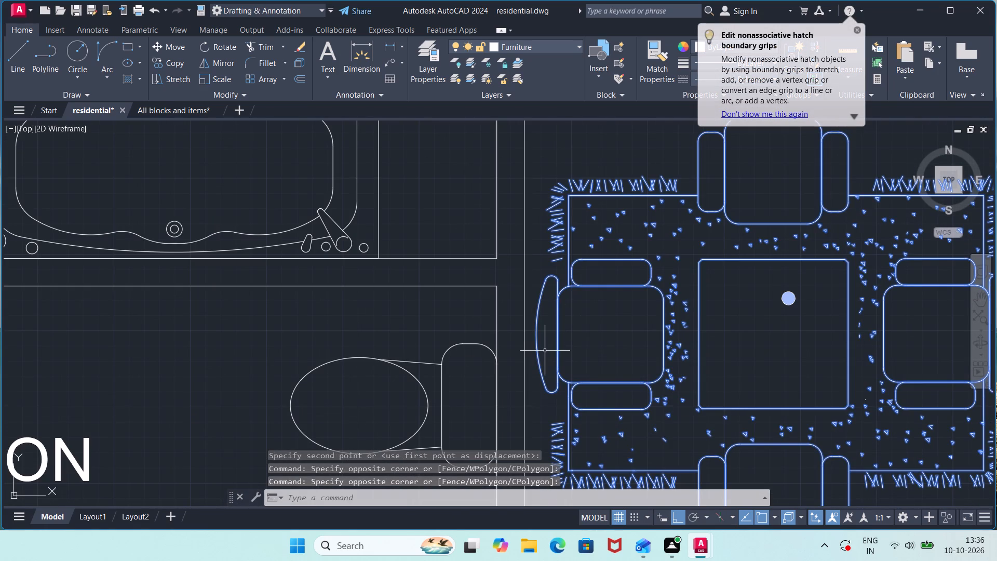
key(m)
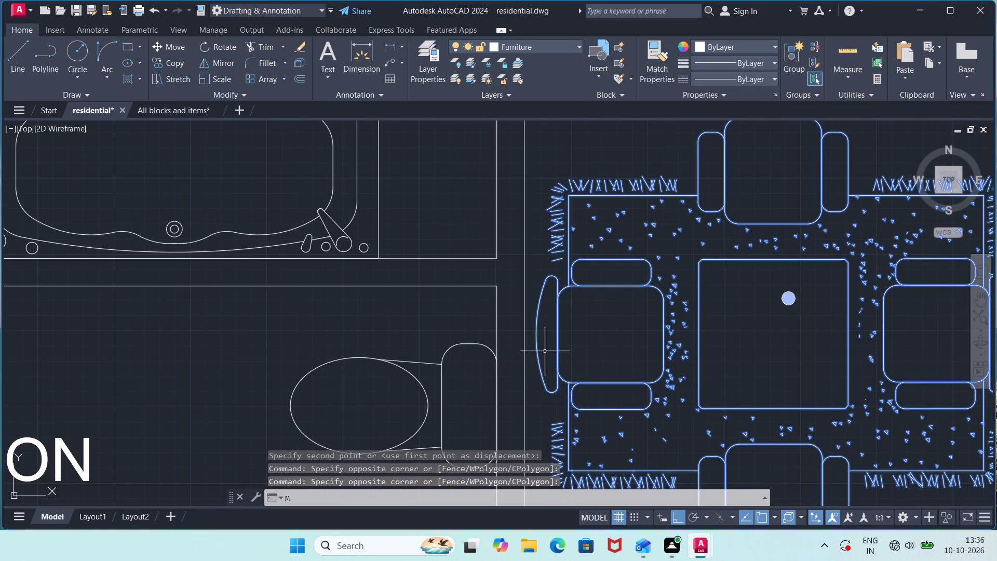
key(Return)
click(671, 337)
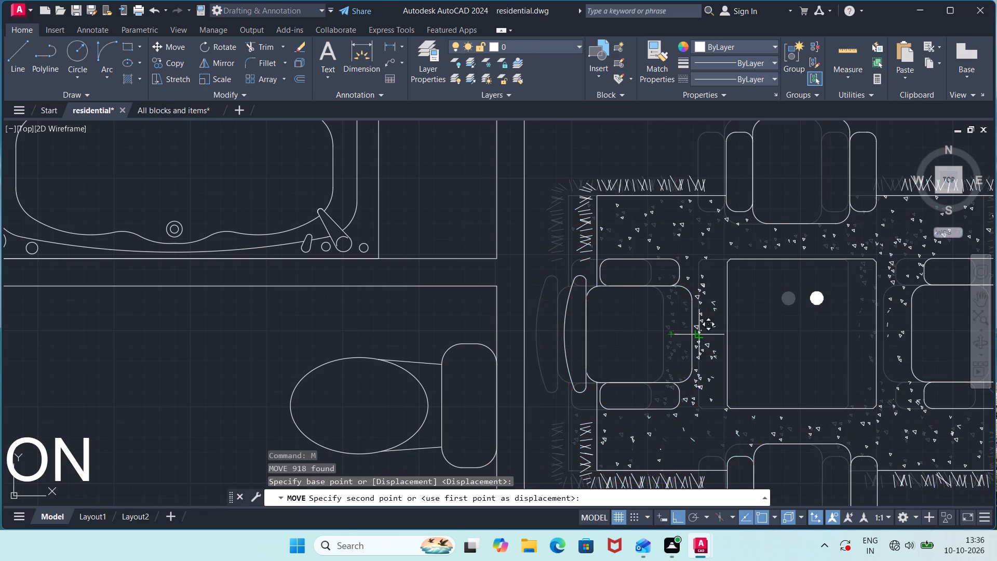
middle_drag(700, 351, 668, 216)
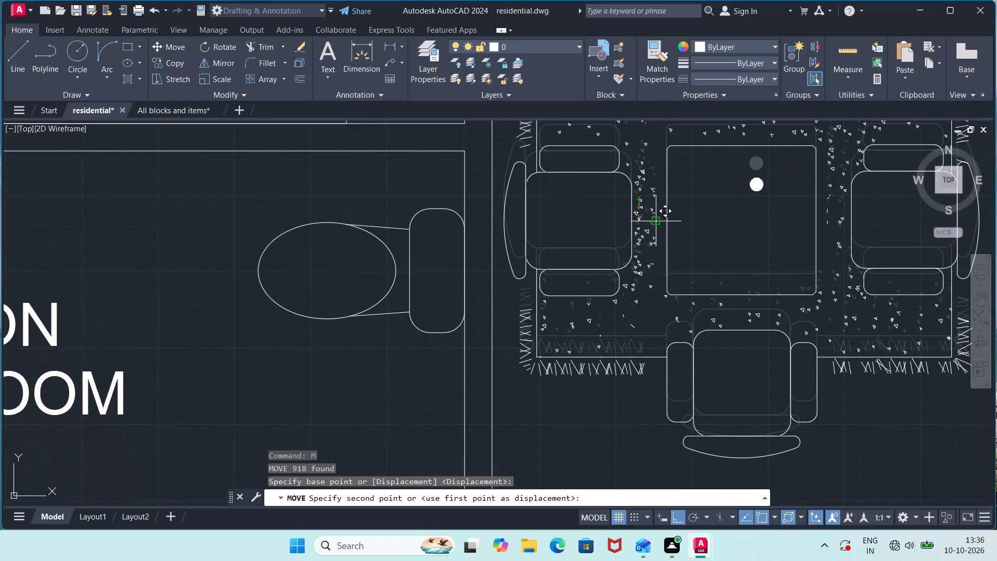
key(super+F8)
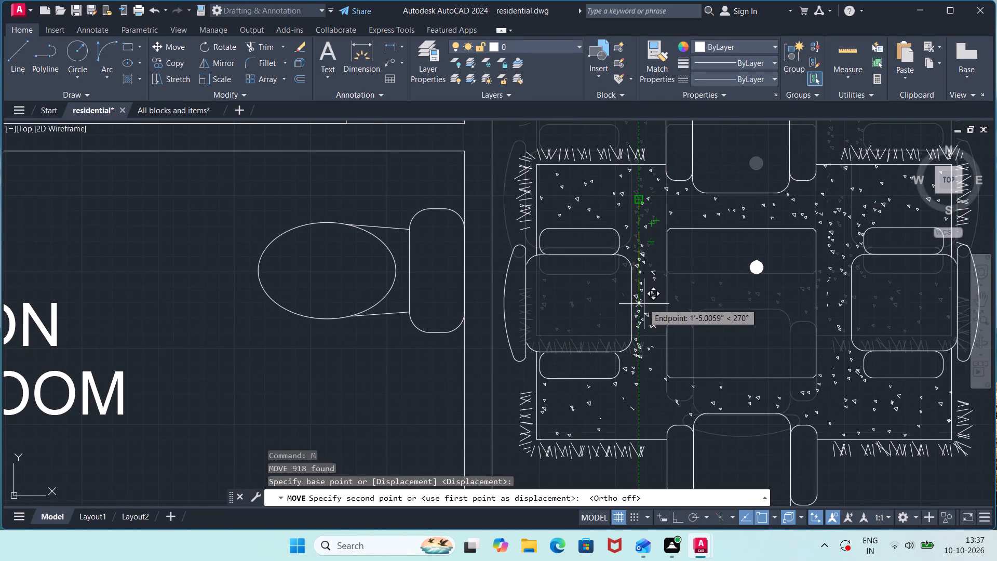
middle_drag(644, 304, 650, 180)
scroll(645, 221, down, 2)
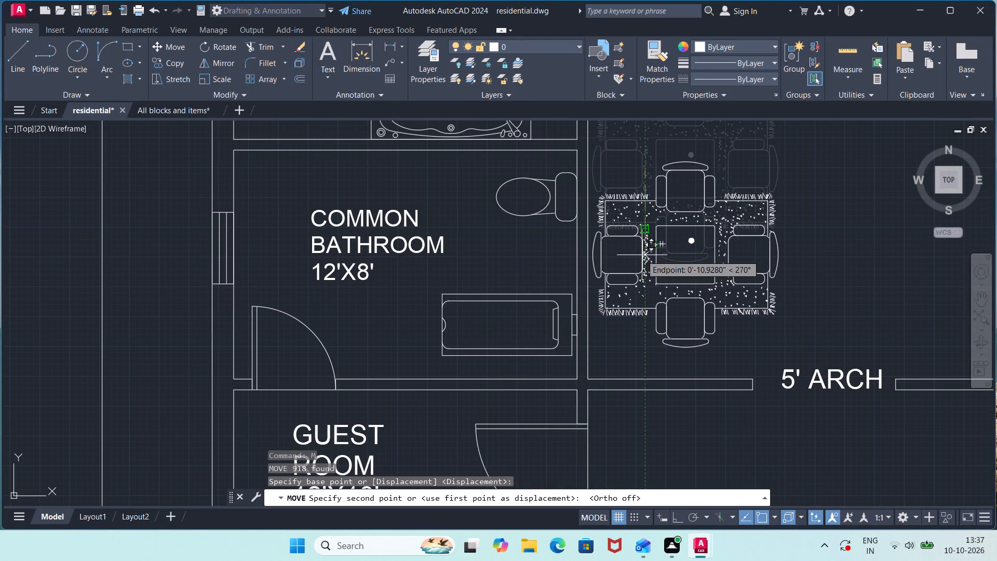
click(642, 254)
scroll(709, 252, down, 2)
middle_drag(797, 250, 712, 219)
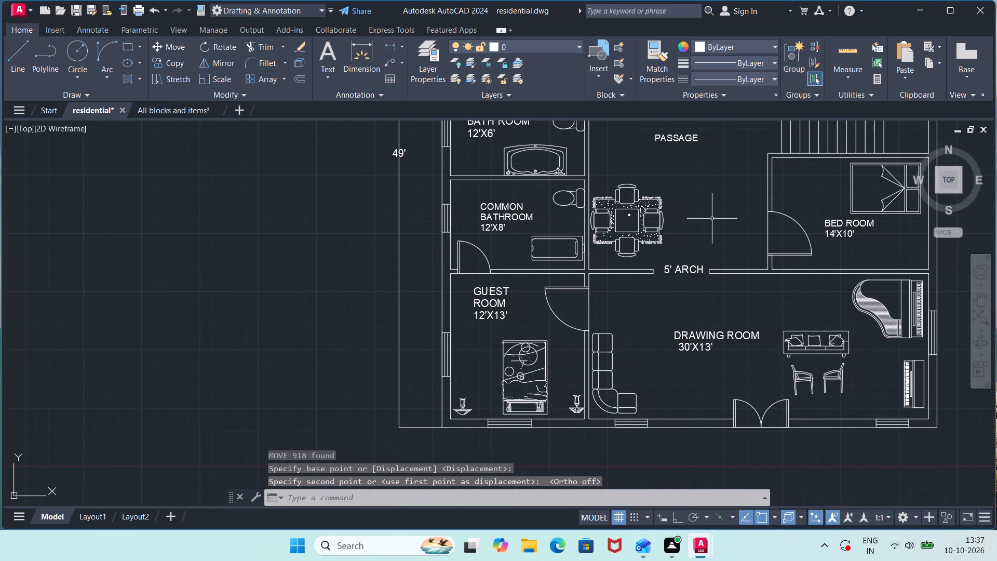
Copy the fringed rectangular rug with the oval centre from the All blocks and items drawing.
scroll(477, 283, up, 1)
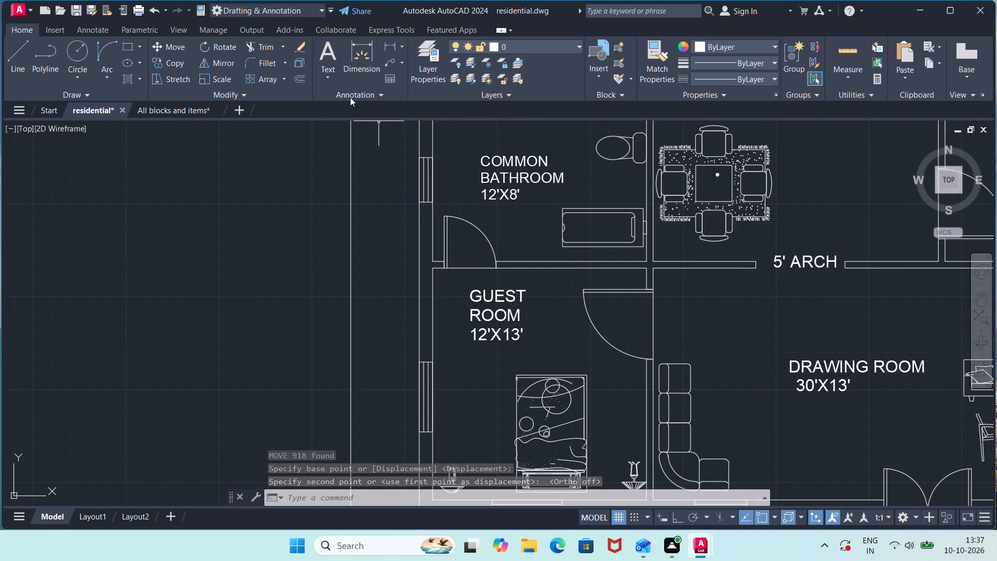
click(192, 109)
scroll(273, 193, down, 2)
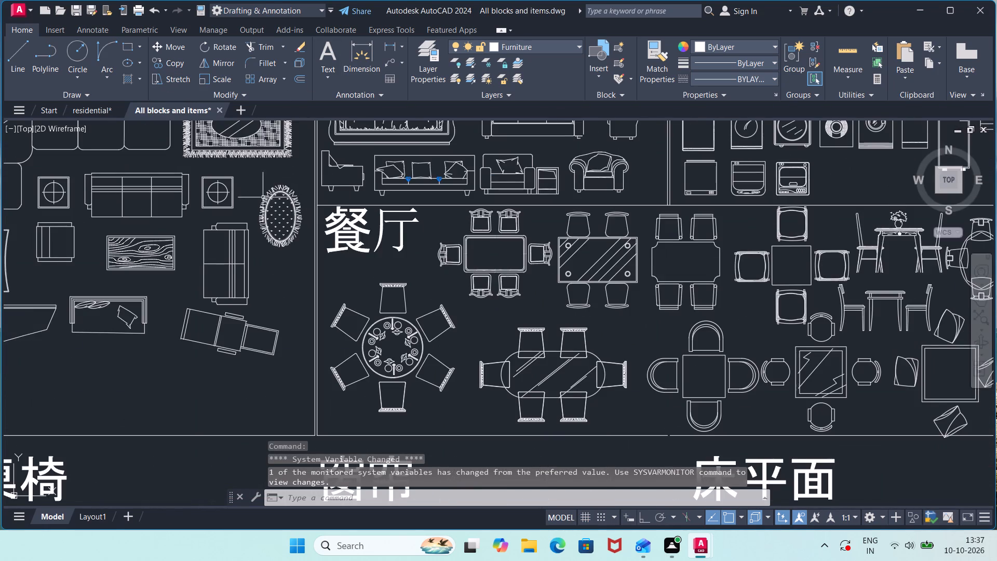
middle_drag(247, 199, 391, 315)
click(444, 208)
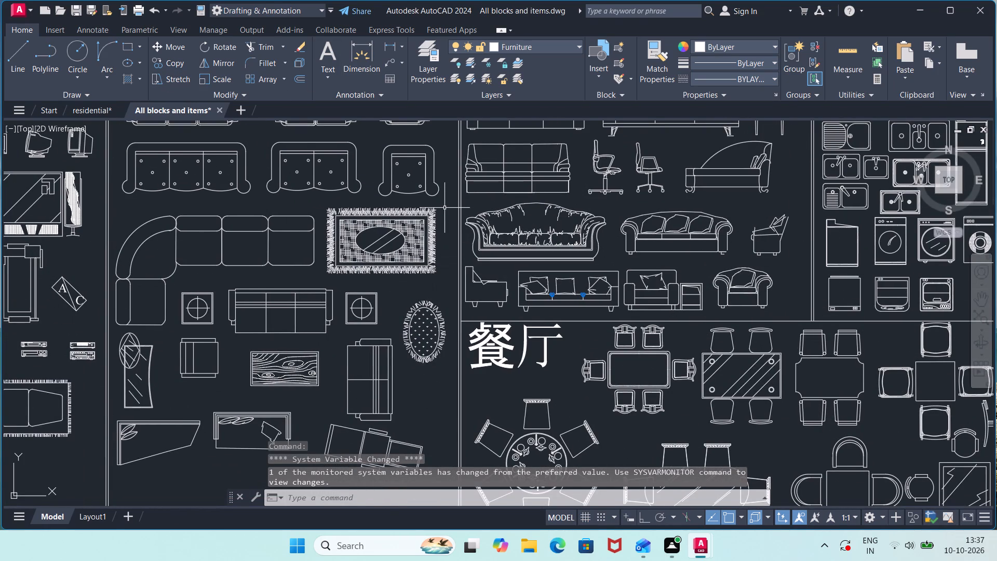
click(320, 278)
key(ctrl+c)
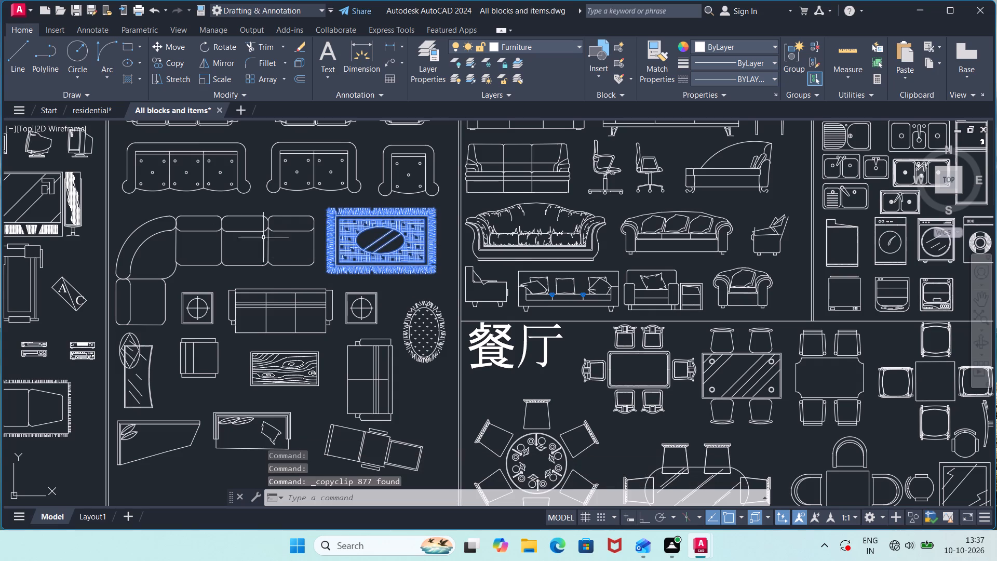
Paste the rectangular rug into the residential plan using a two-point scale factor, placing it in empty space east of the building.
click(82, 112)
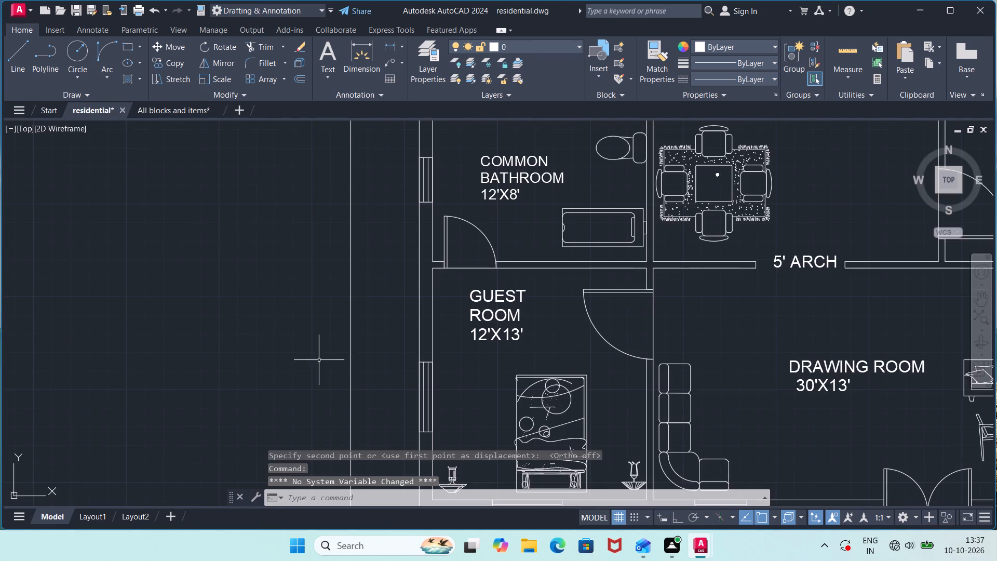
middle_drag(458, 364, 411, 412)
middle_drag(427, 199, 427, 297)
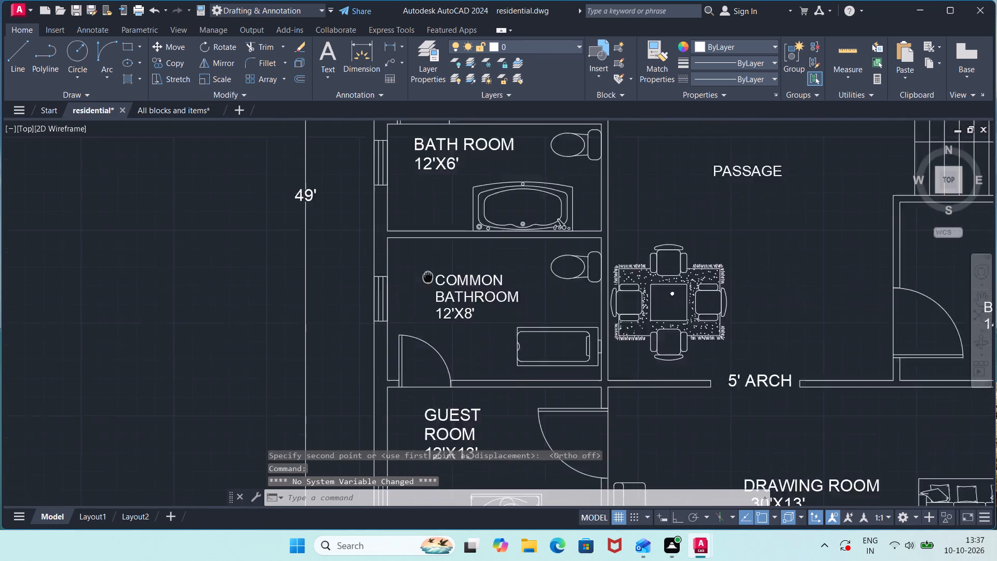
middle_drag(427, 297, 426, 371)
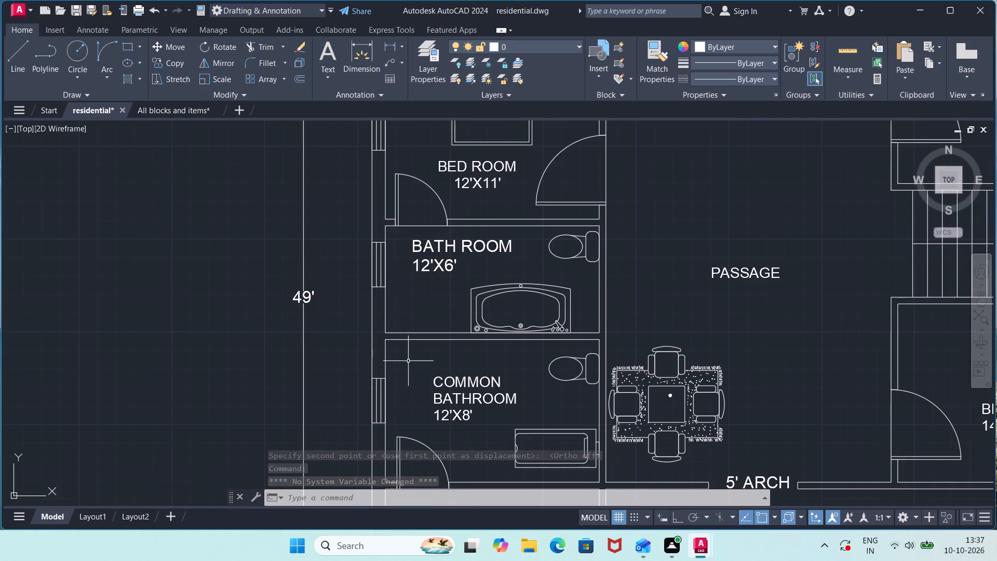
middle_drag(408, 361, 391, 175)
click(406, 436)
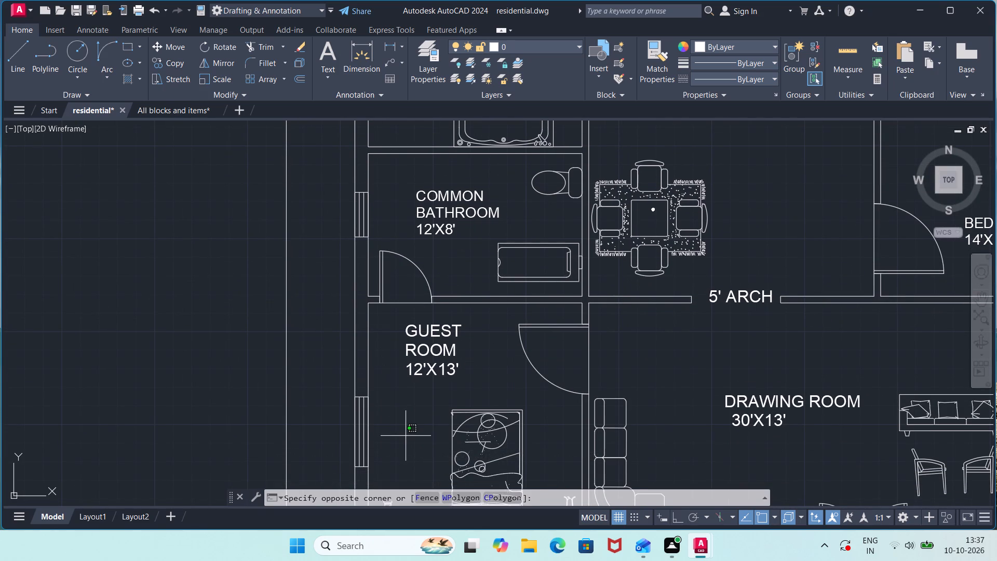
key(ctrl+v)
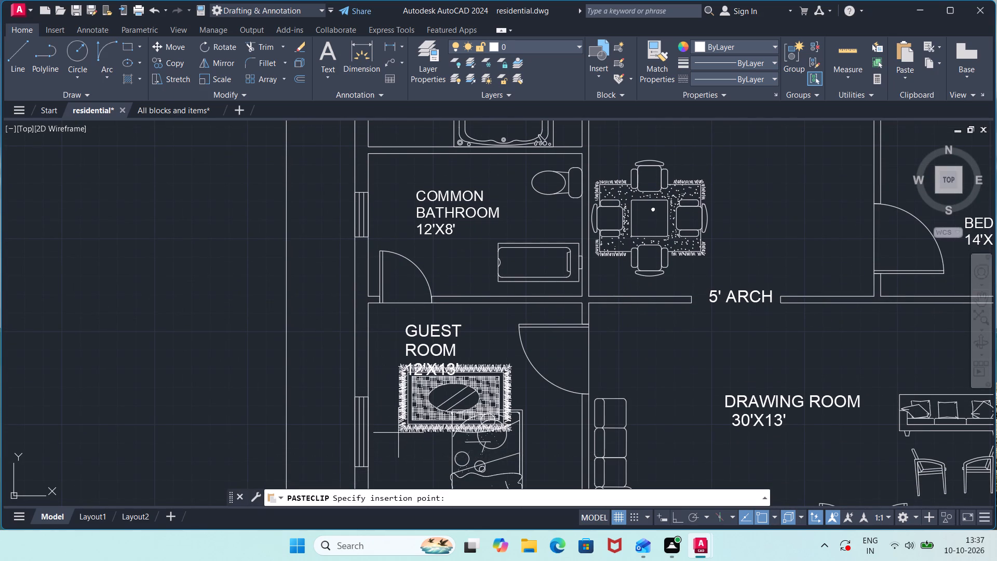
text(SC)
key(Return)
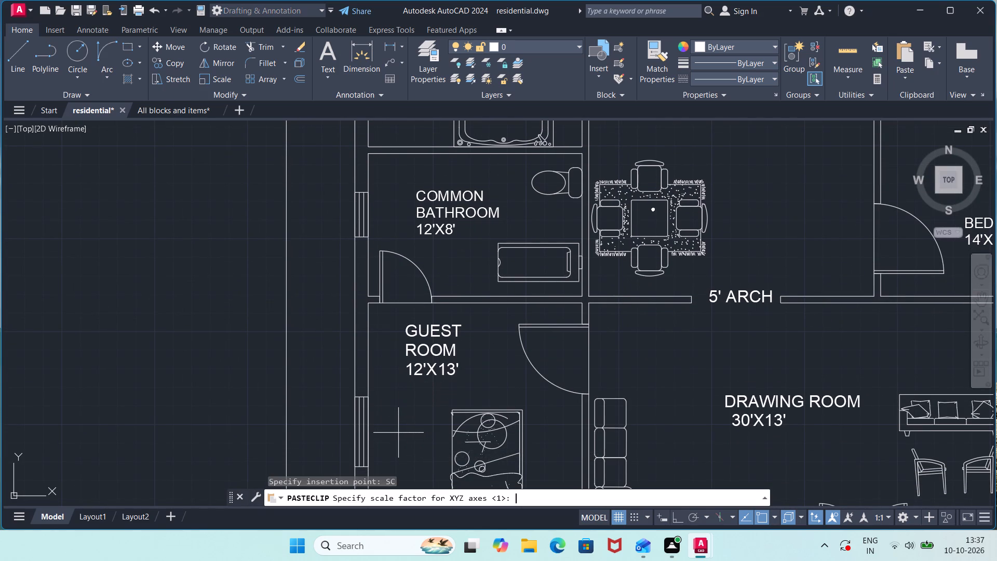
click(396, 435)
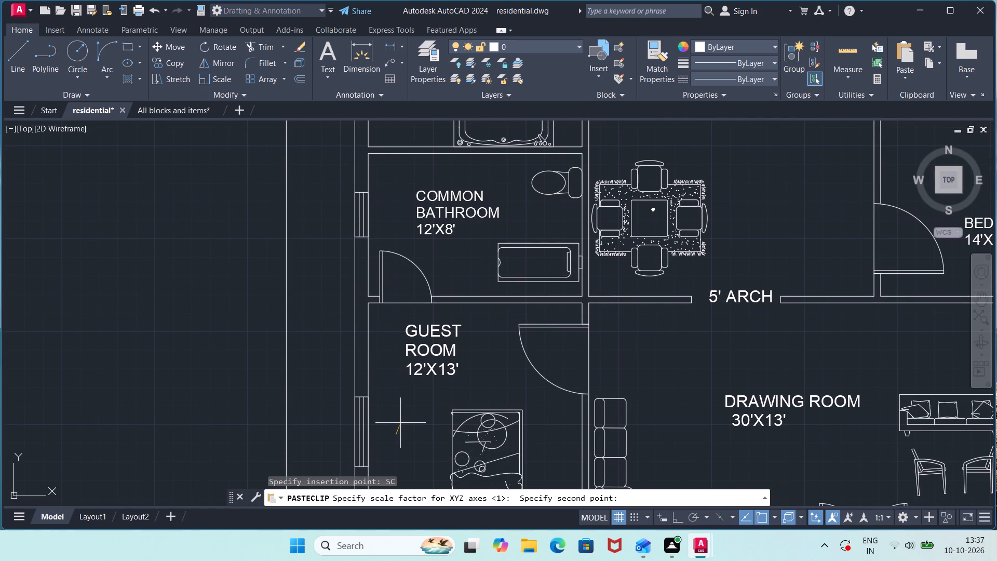
click(398, 428)
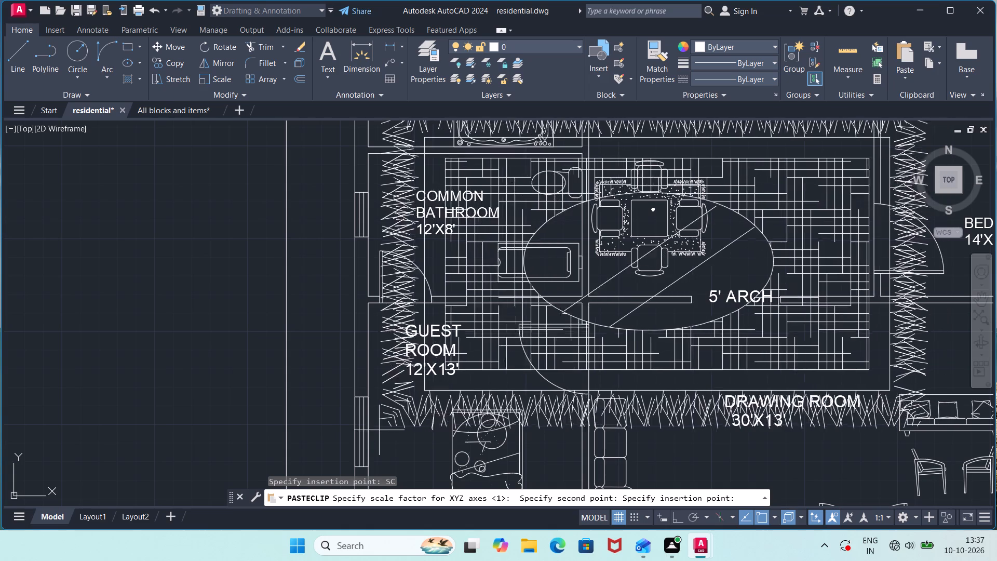
scroll(104, 390, down, 3)
click(401, 377)
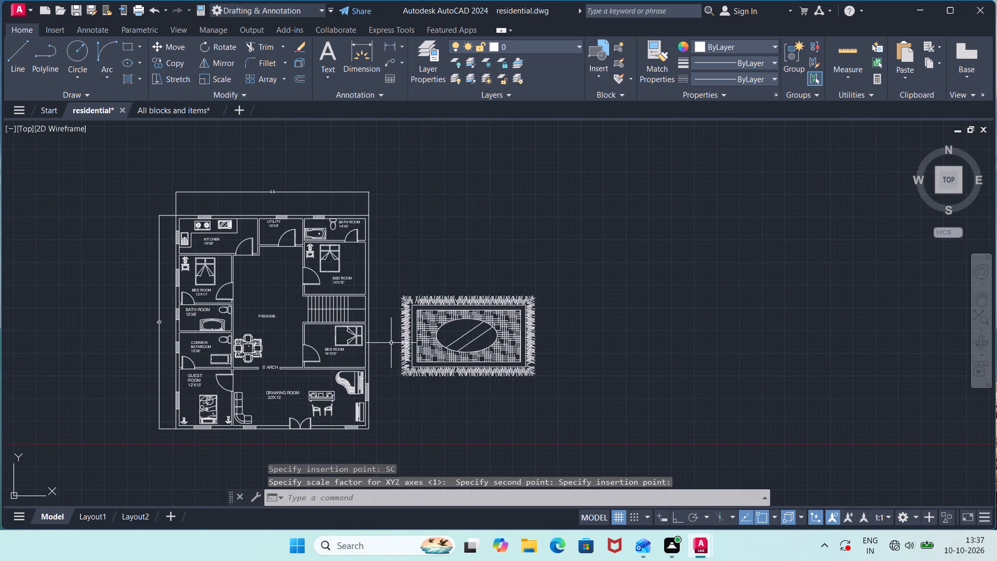
Scale the pasted rectangular rug down freehand from its lower-right corner to roughly a fifth of its size.
click(399, 284)
click(574, 412)
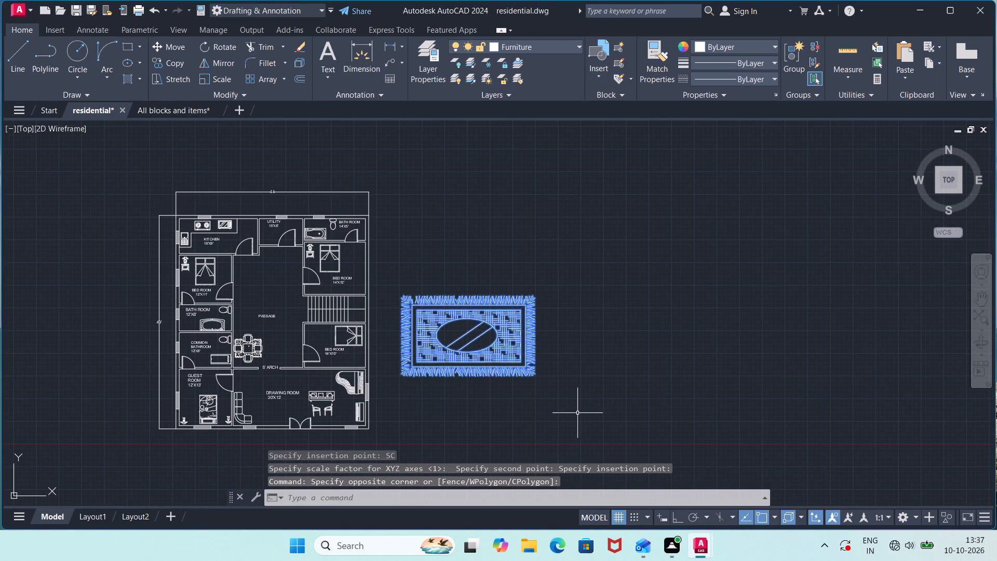
text(SC)
key(Return)
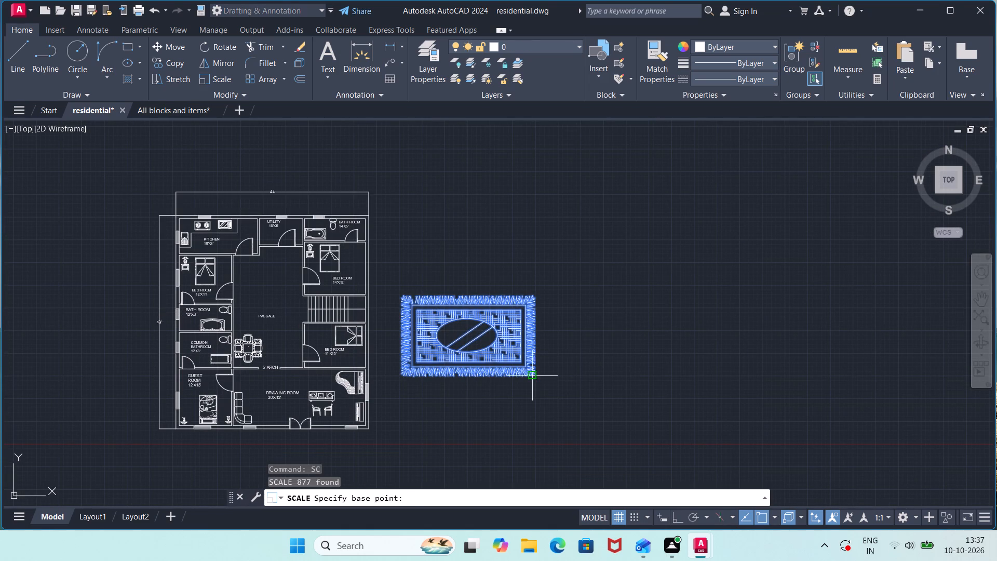
click(533, 372)
click(520, 374)
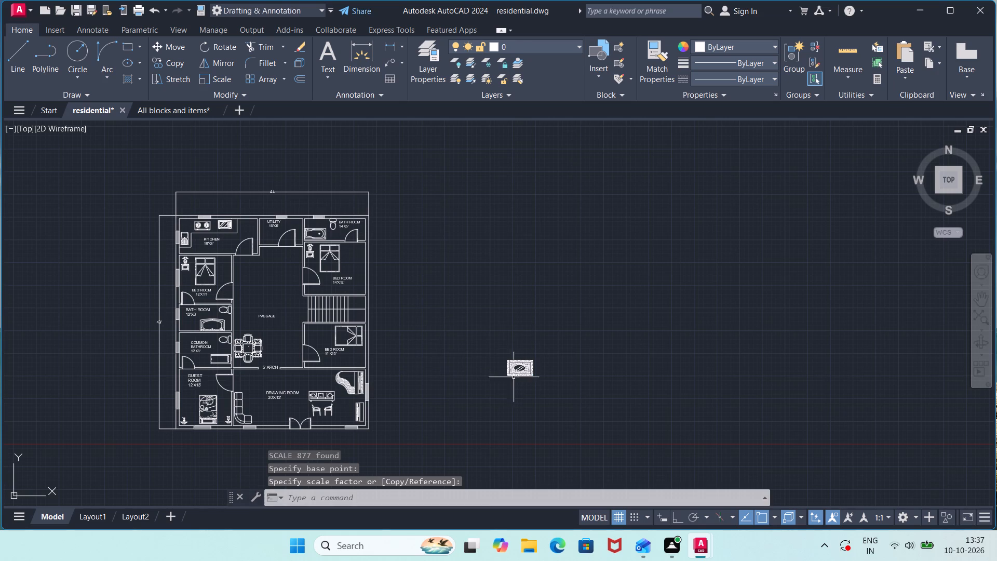
Move the GUEST ROOM 12'X13' label to just above the guest bed, beside the door swing.
scroll(220, 382, up, 2)
middle_drag(208, 382, 363, 357)
click(346, 338)
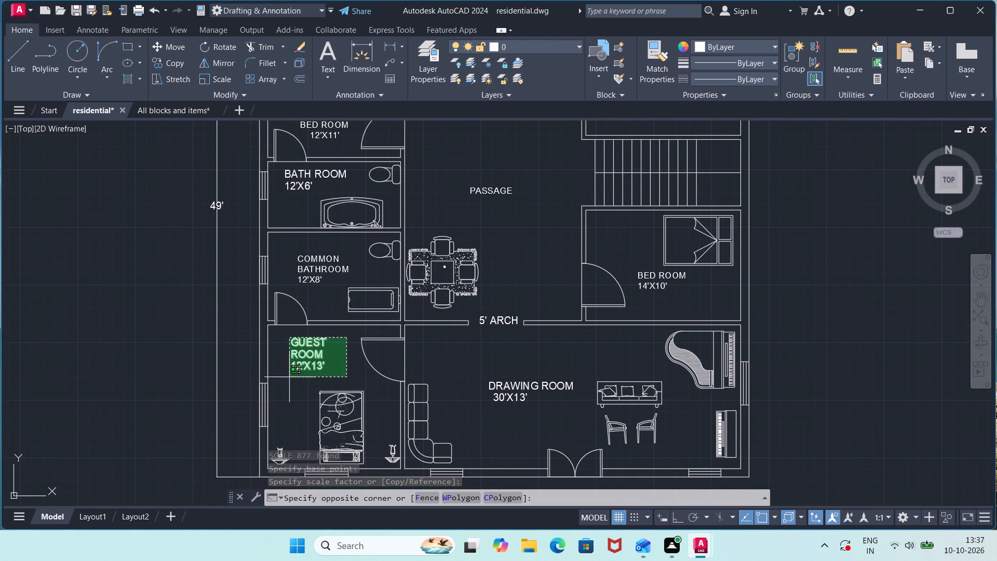
click(286, 380)
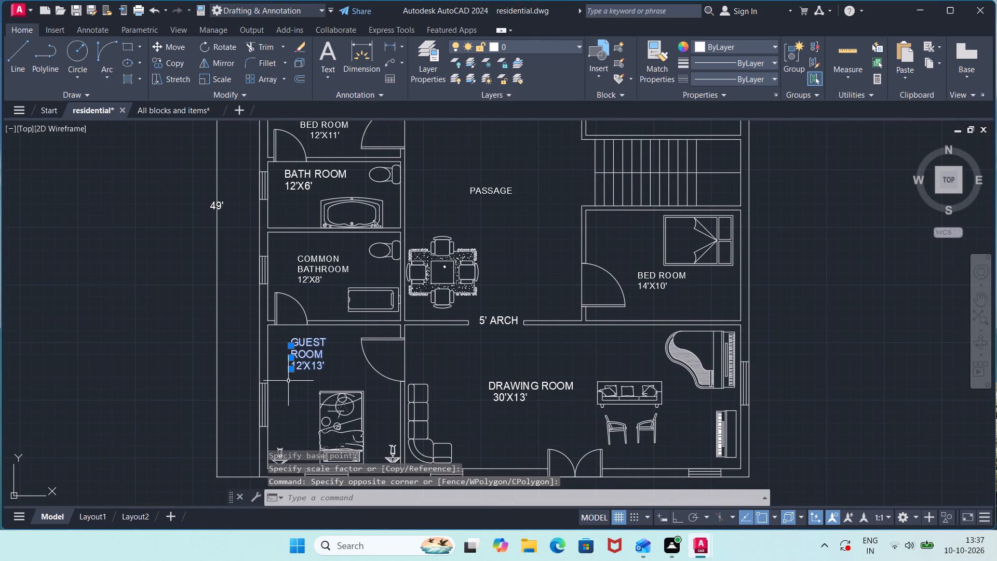
key(m)
key(Return)
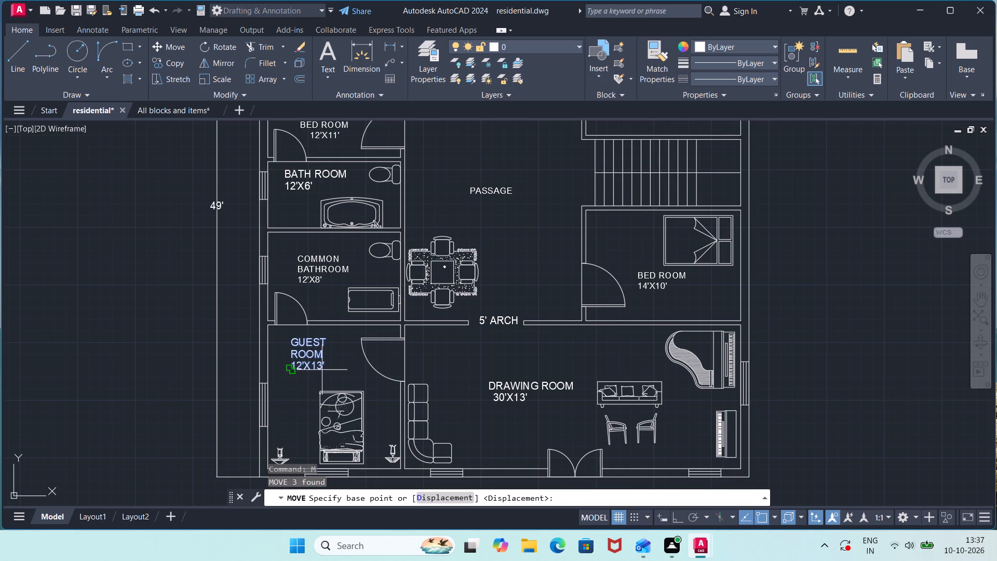
click(324, 366)
click(329, 381)
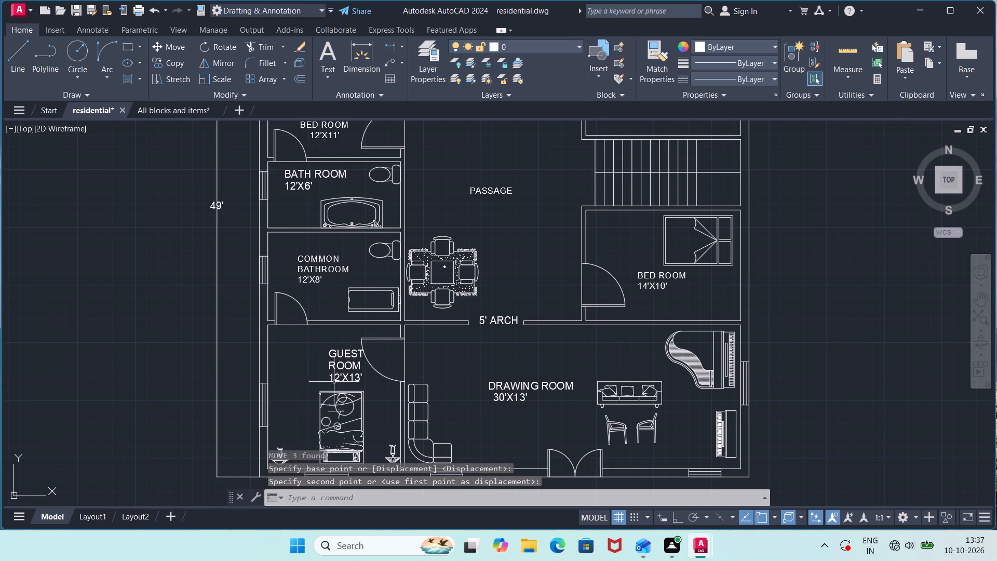
Scale the rectangular rug down again freehand from its lower-right corner to roughly a quarter of its size.
middle_drag(822, 326, 493, 292)
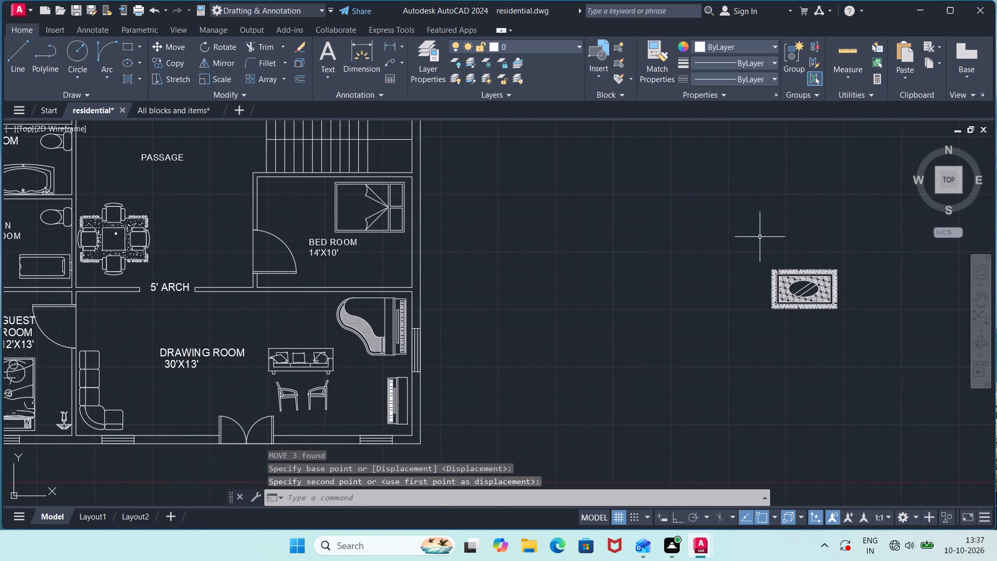
click(755, 256)
click(848, 324)
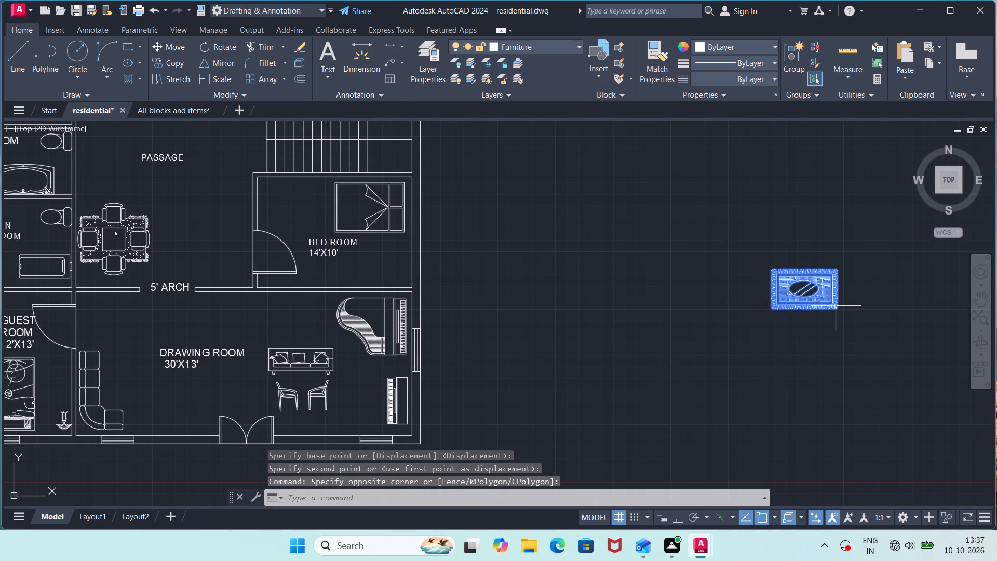
text(SC)
key(Return)
click(836, 304)
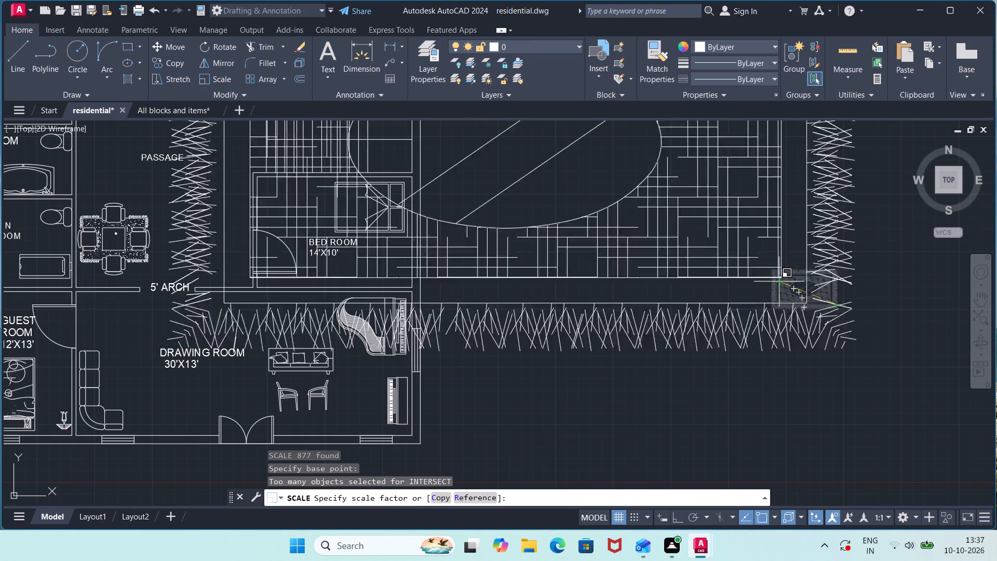
click(833, 313)
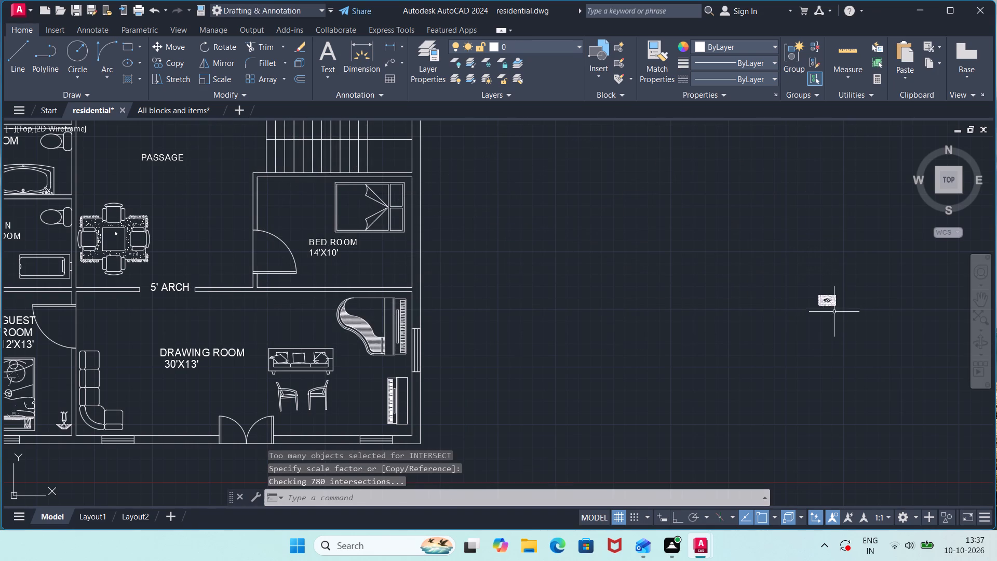
Move the rectangular rug from east of the building into the guest room's upper-left corner, below the common bathroom door.
click(847, 282)
click(753, 342)
key(m)
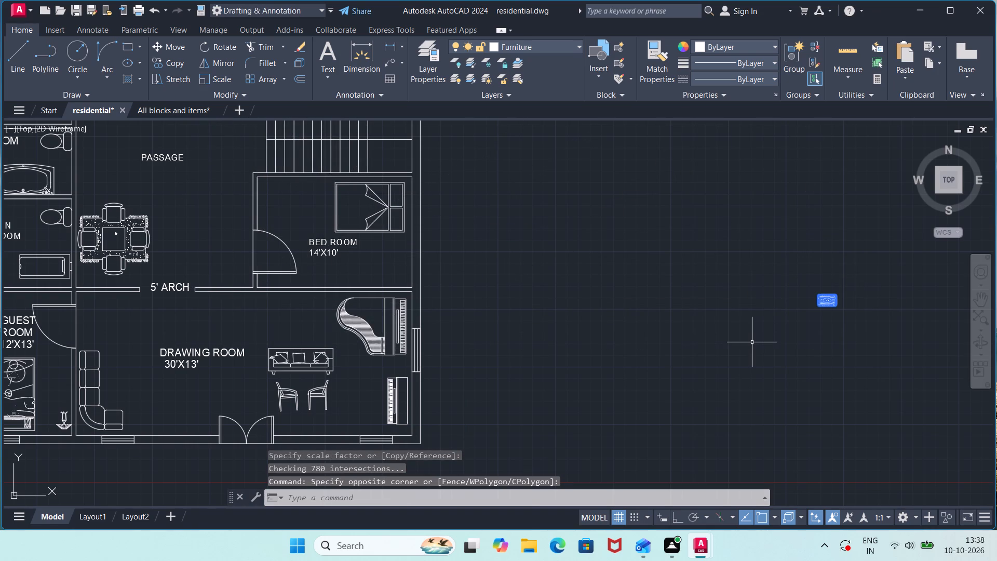
key(Return)
click(820, 297)
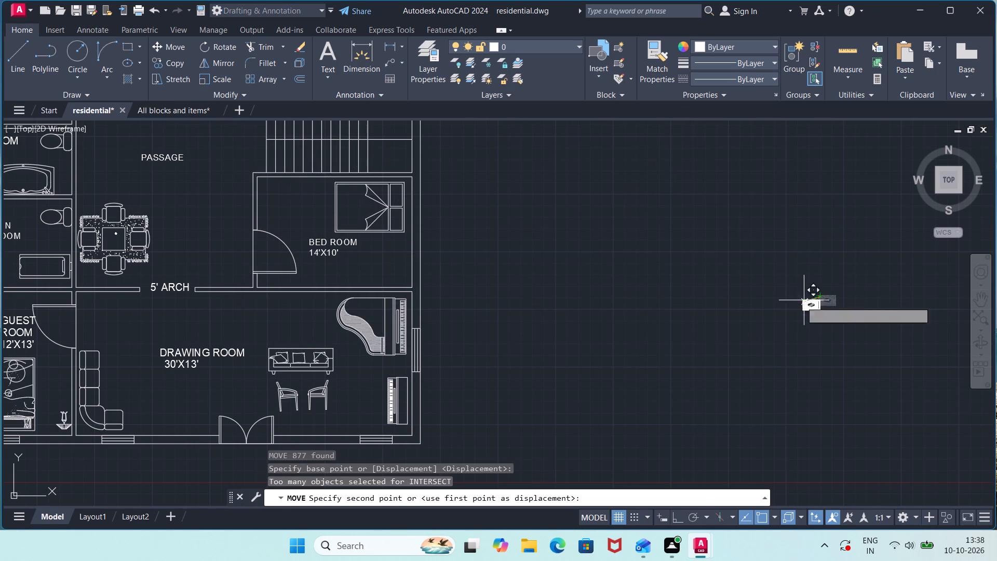
middle_drag(159, 306, 523, 348)
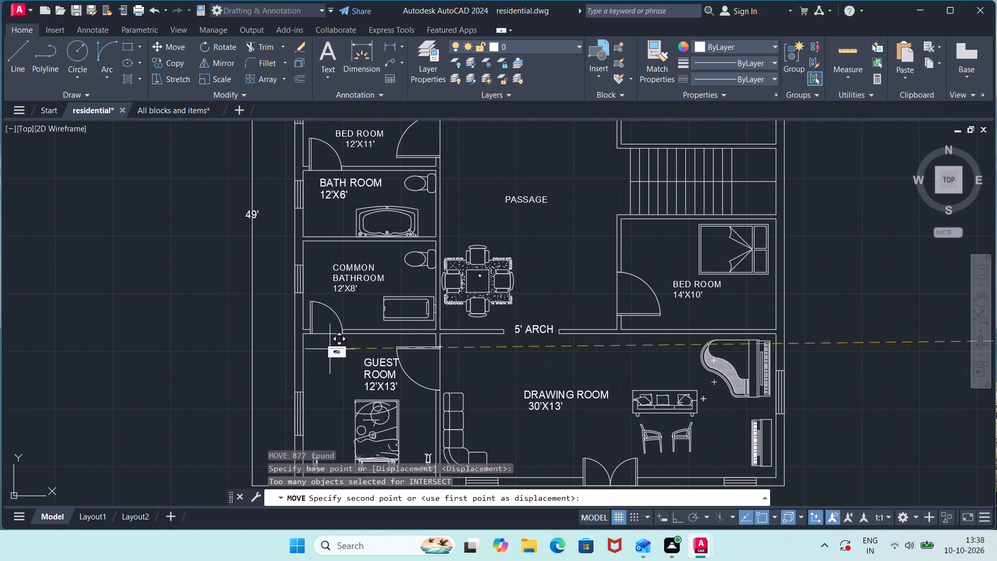
scroll(330, 349, up, 3)
click(302, 342)
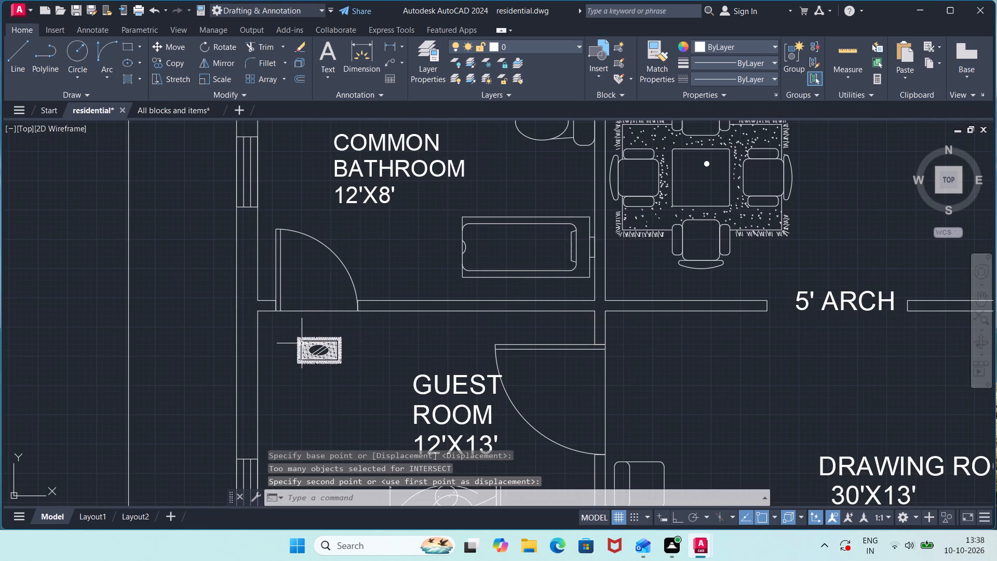
Scale the rectangular rug up freehand from its lower-right corner to about one and a half times its size.
click(293, 332)
click(384, 398)
text(SC)
key(Return)
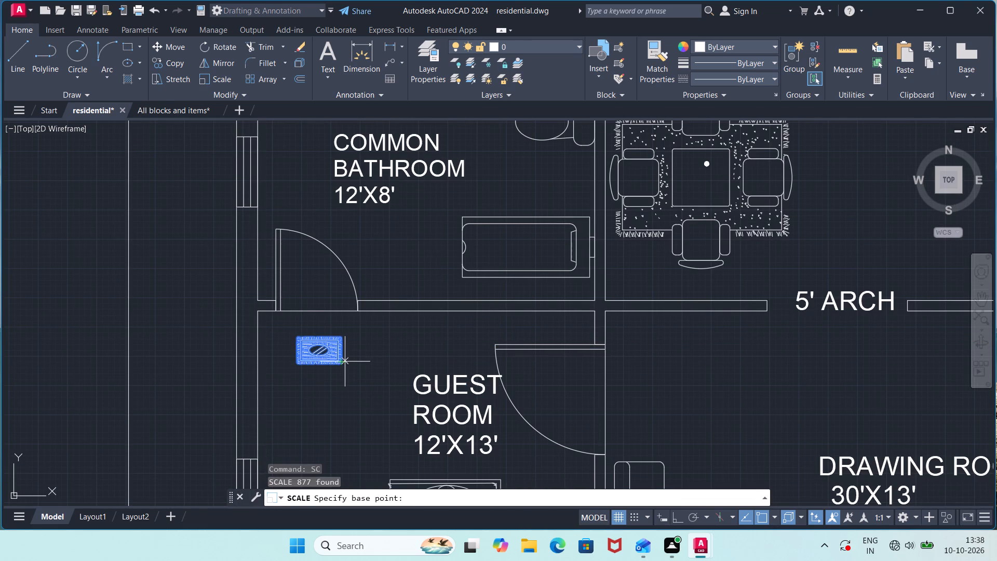
click(345, 362)
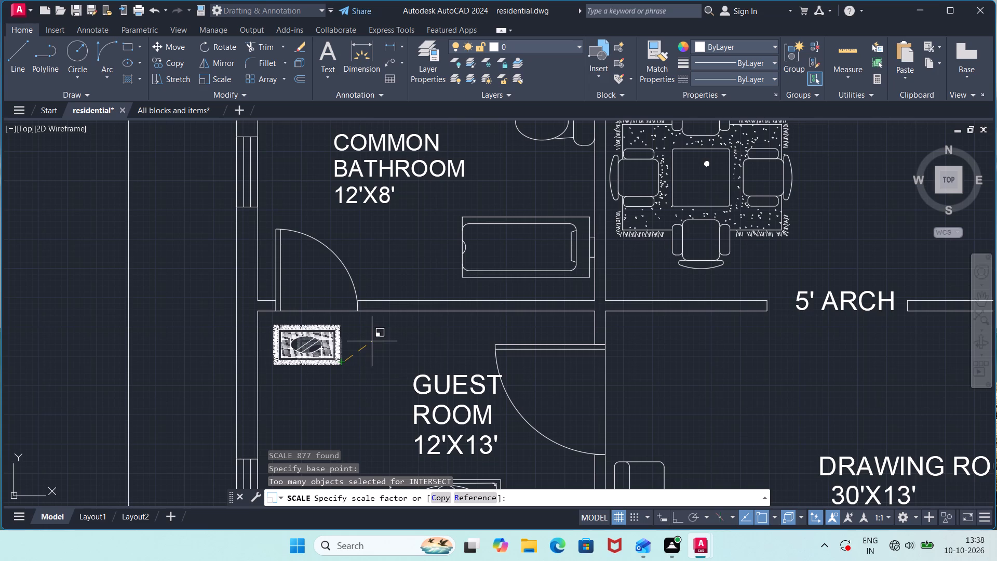
click(372, 340)
Move the enlarged rug slightly east so it sits in front of the common bathroom door opening.
click(345, 318)
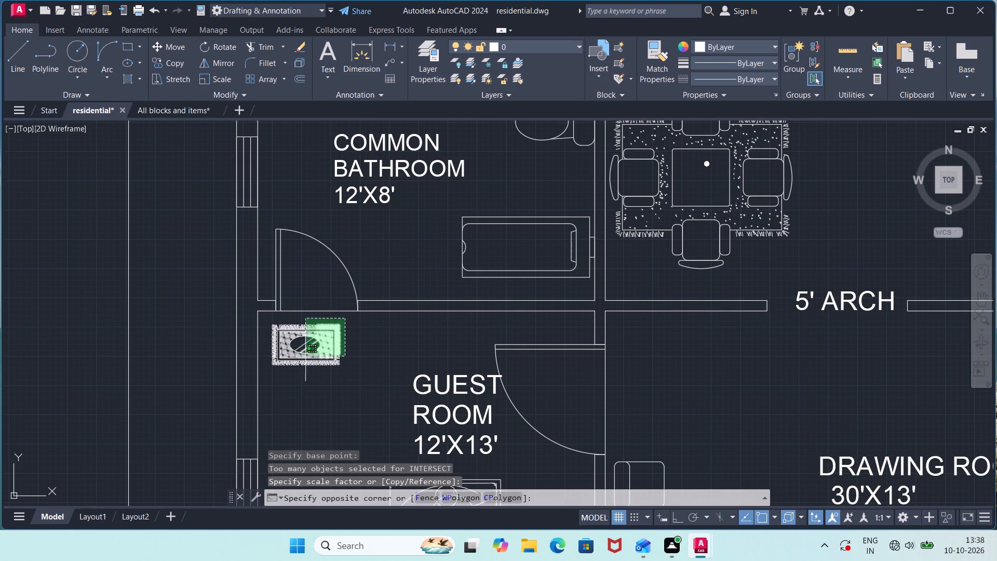
click(264, 384)
key(m)
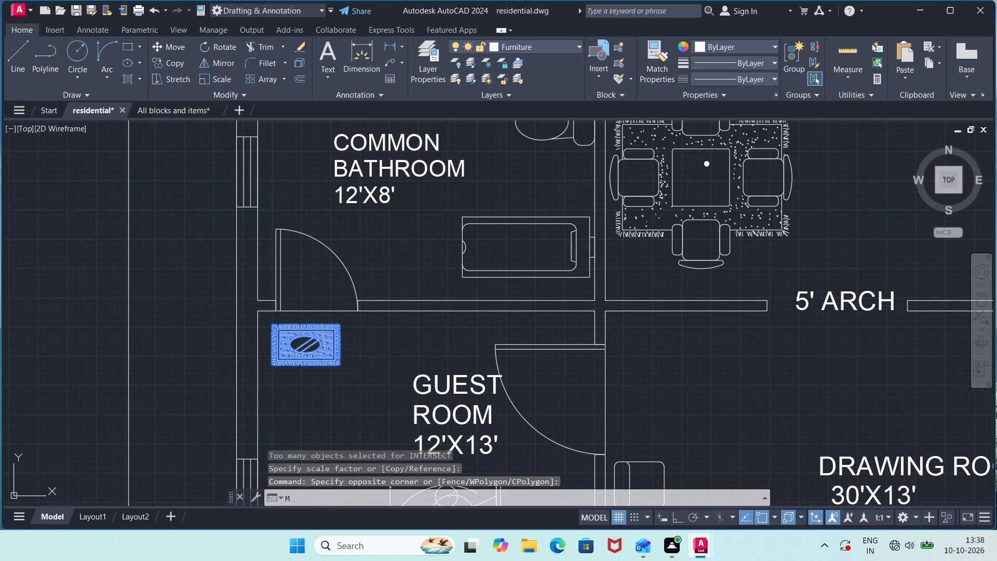
key(Return)
click(345, 363)
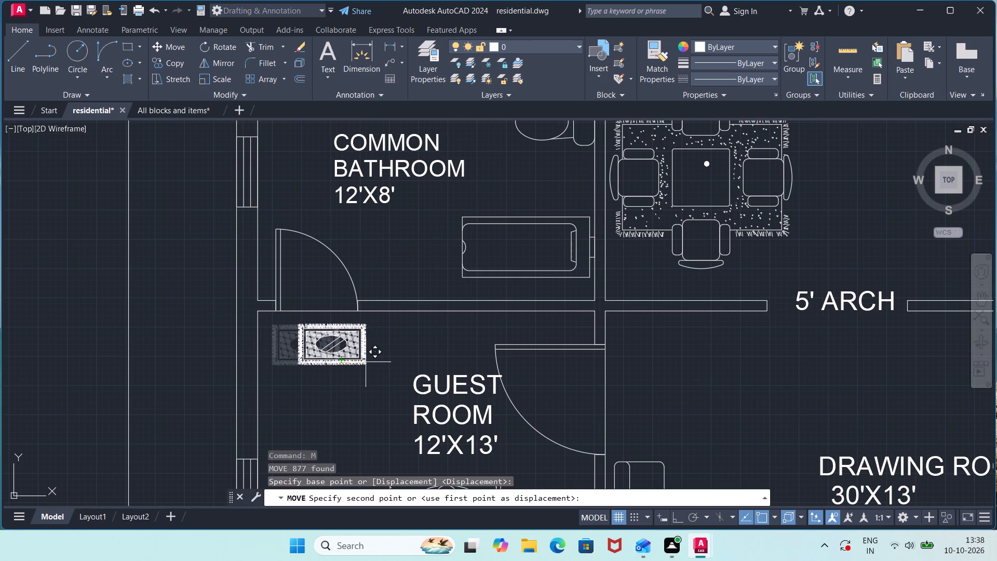
click(359, 363)
Start a solid hatch in colour 0,0,0 and pick the exterior wall regions at the kitchen's northwest corner and along its north side.
middle_drag(419, 249, 410, 388)
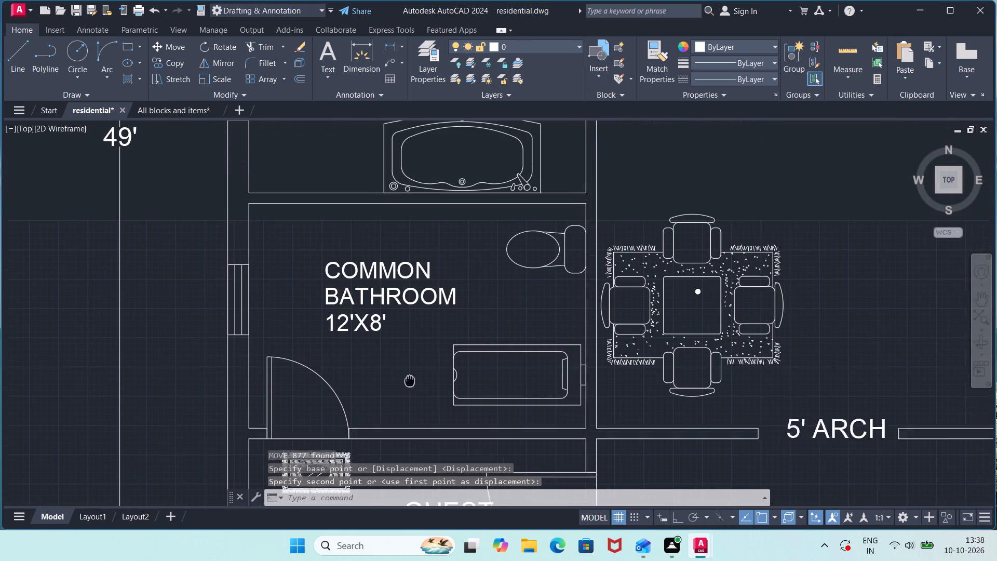
middle_drag(410, 388, 410, 395)
middle_click(465, 339)
middle_drag(483, 284, 483, 337)
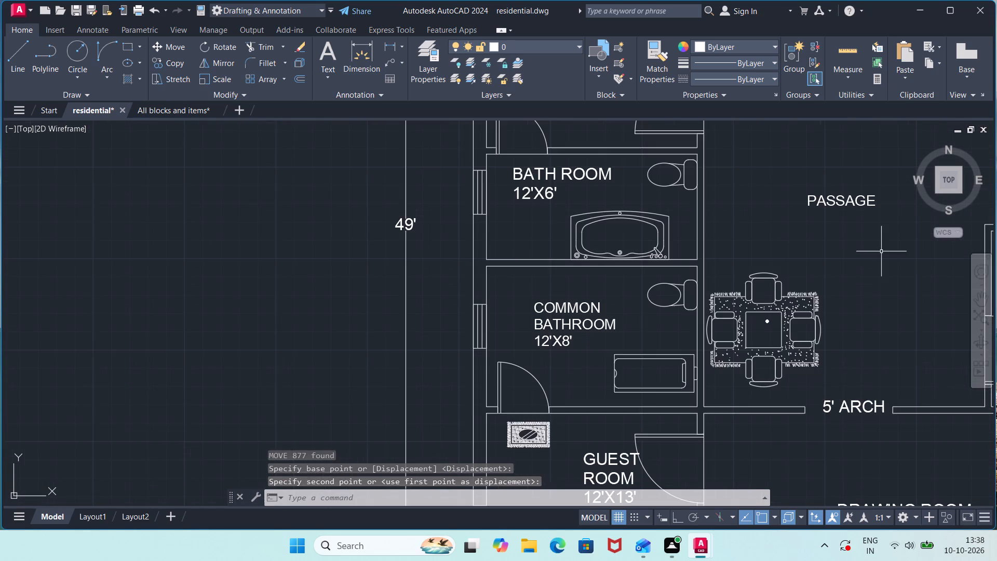
scroll(881, 251, down, 2)
middle_click(877, 275)
middle_drag(877, 276, 524, 415)
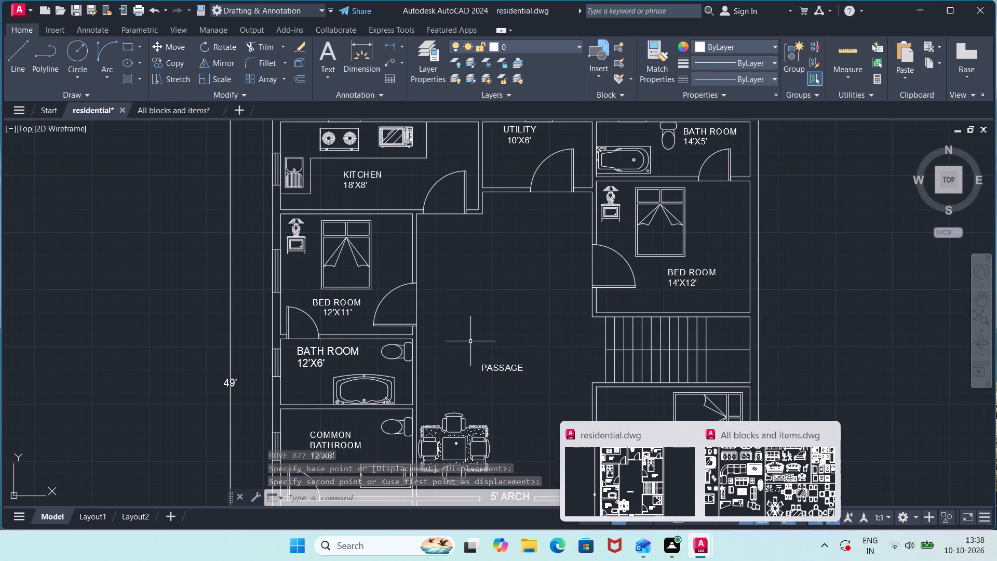
scroll(477, 326, down, 1)
middle_drag(477, 326, 568, 280)
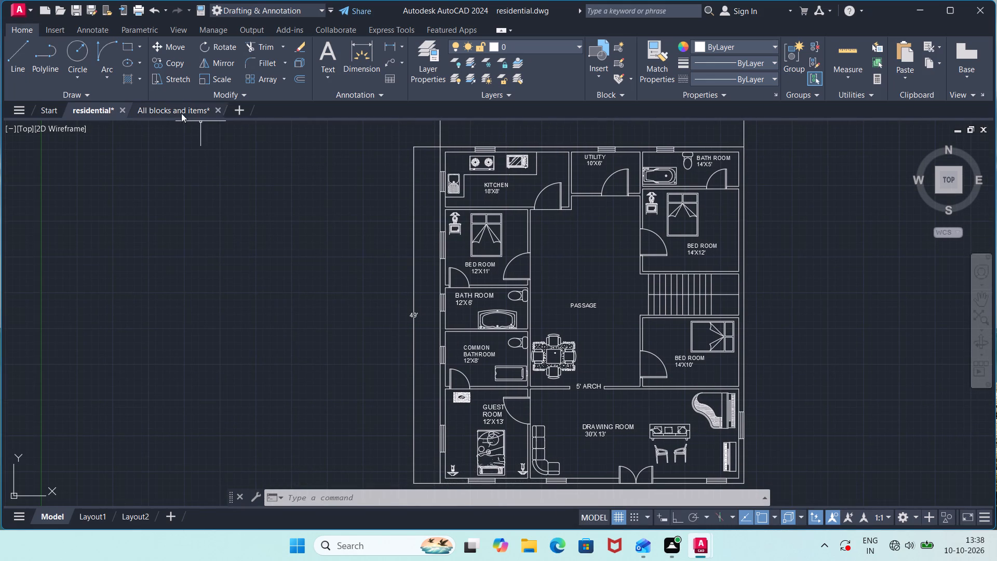
click(127, 77)
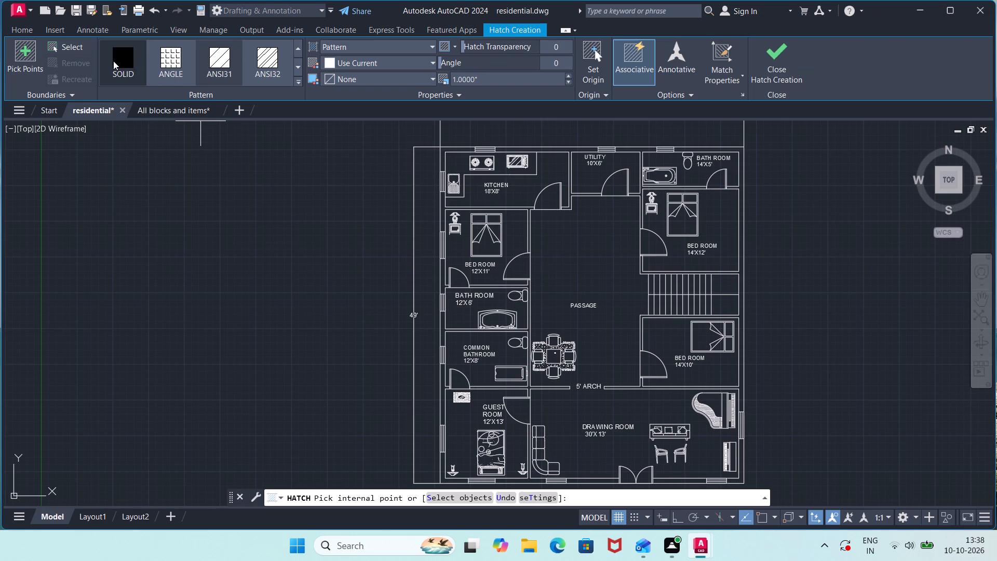
click(117, 60)
click(331, 60)
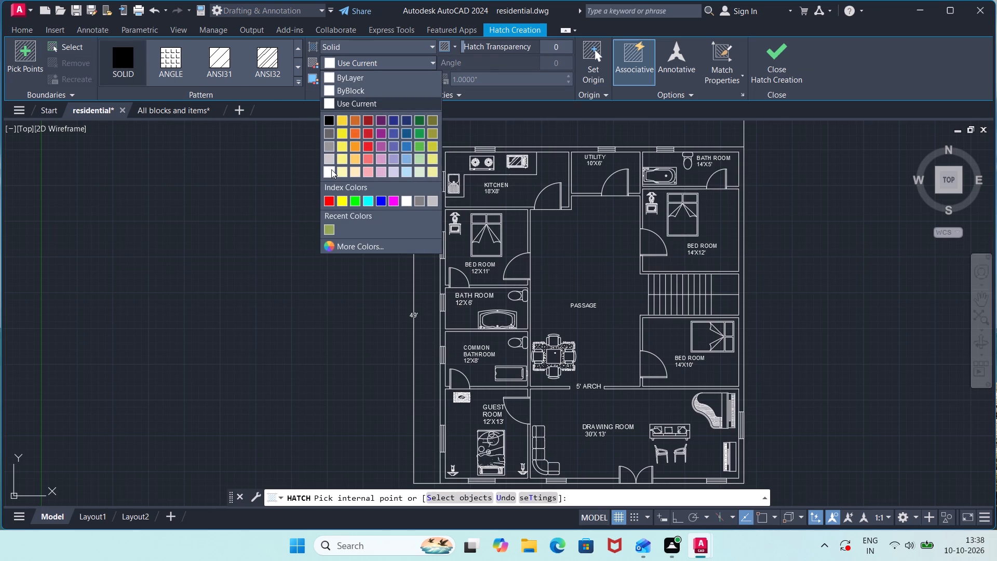
click(326, 116)
click(442, 162)
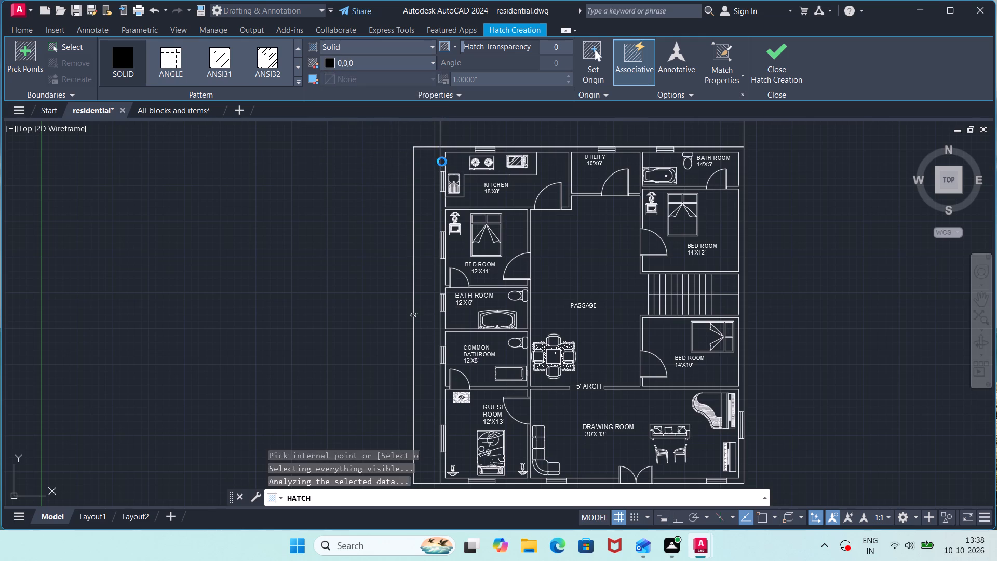
click(517, 150)
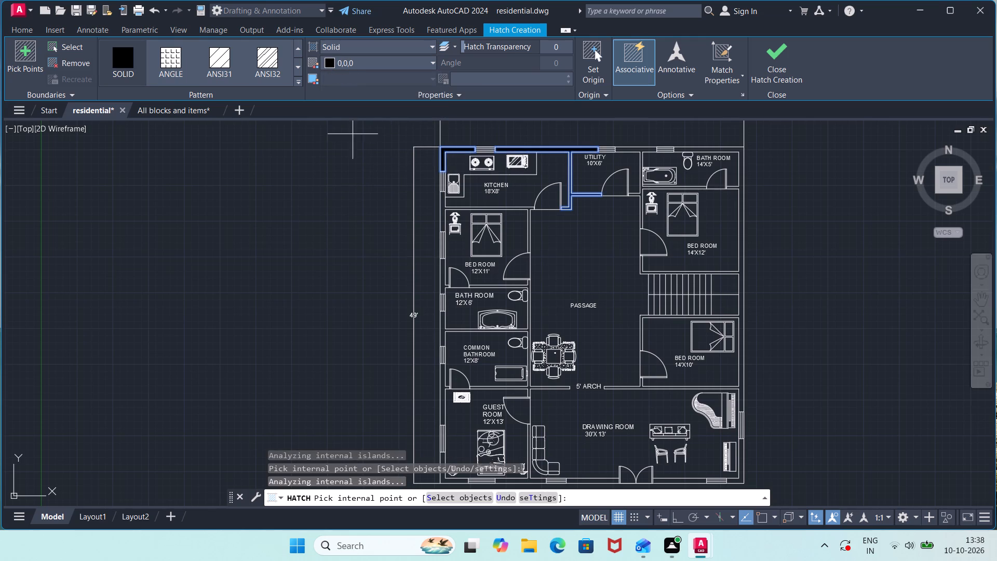
Set the hatch colour to 215,235,210 and add the kitchen–bedroom, utility–bathroom and northeast wall regions.
click(330, 62)
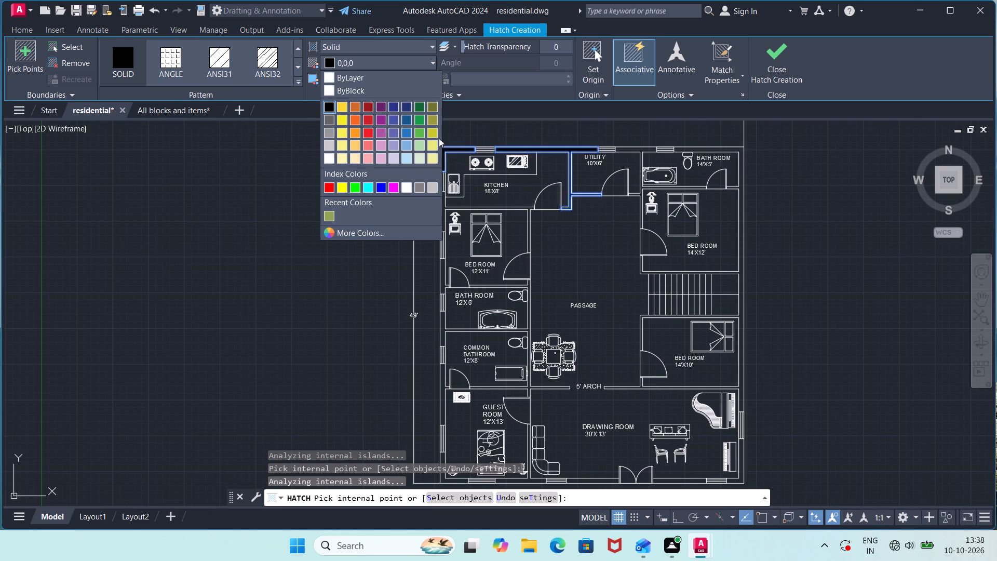
click(419, 159)
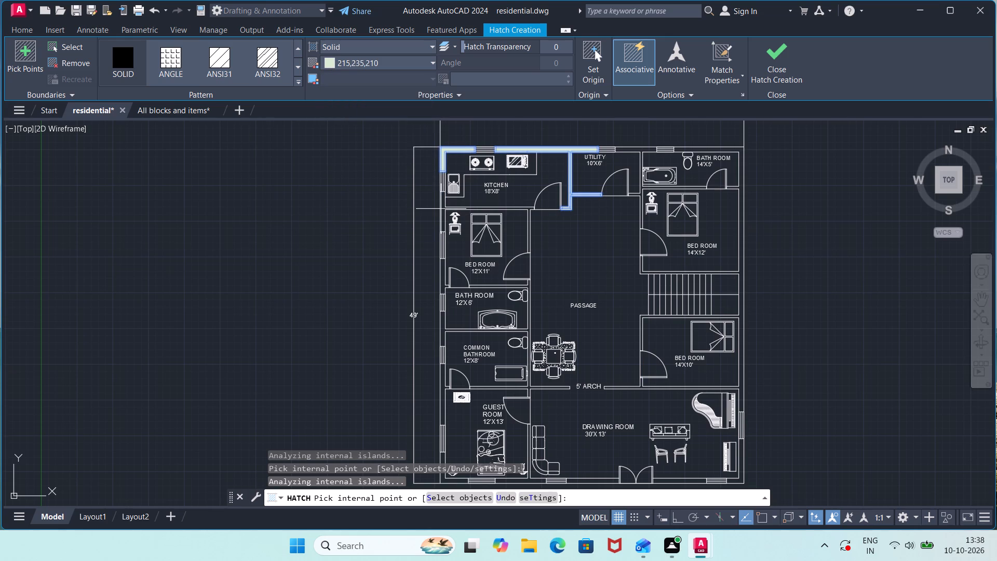
click(442, 207)
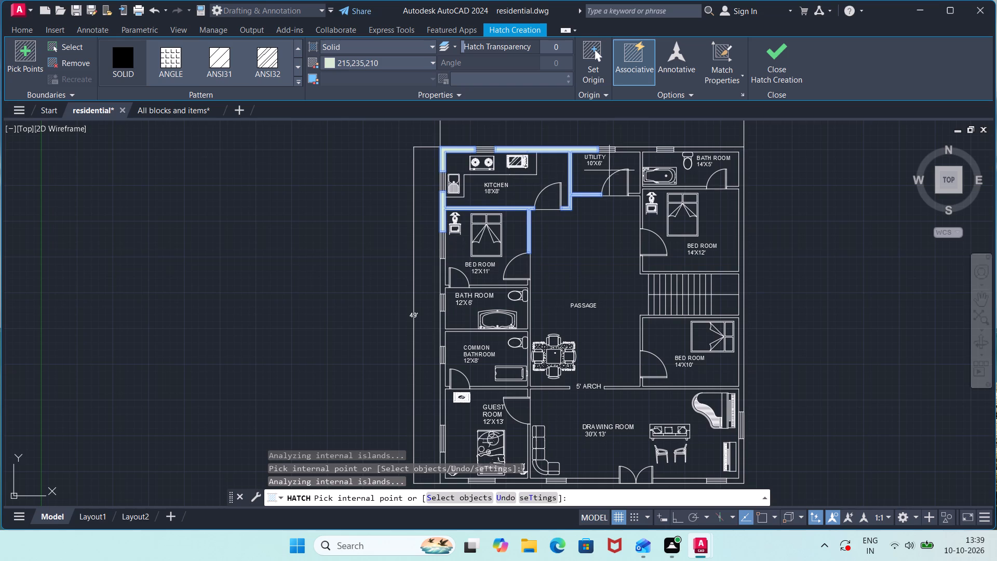
click(627, 149)
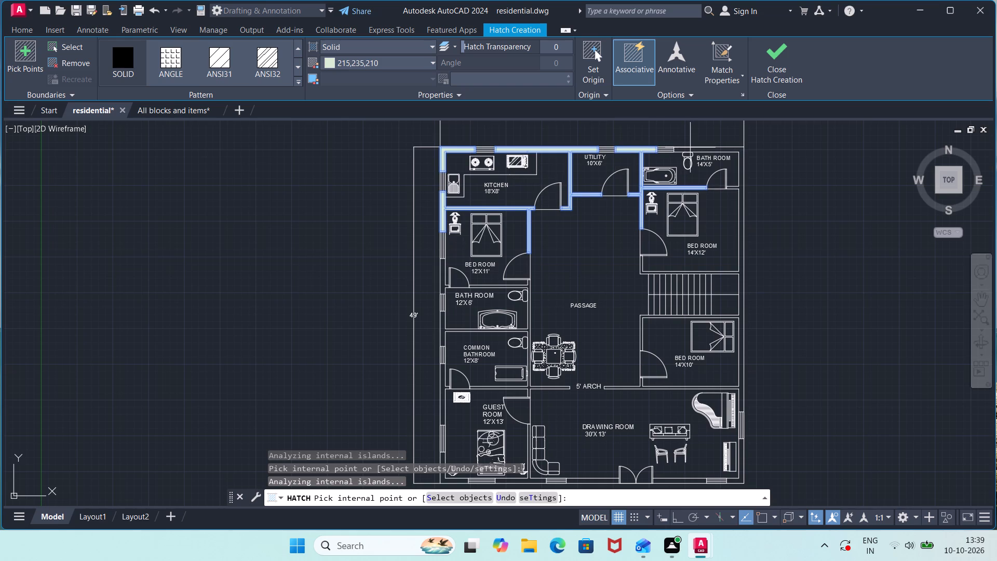
click(690, 150)
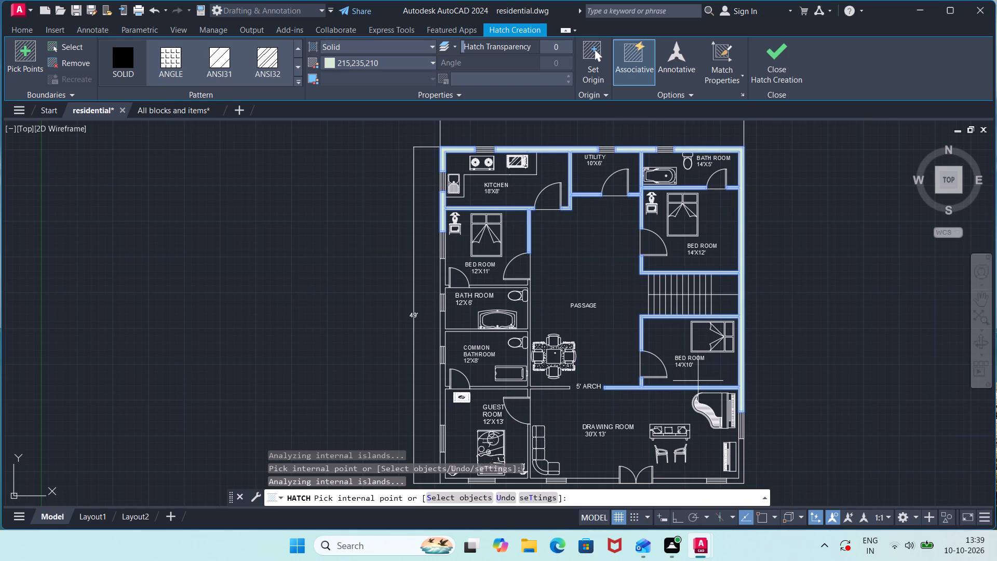
Add the drawing room's southeast corner wall and the south wall segments on both sides of the entrance door to the hatch.
middle_drag(685, 413, 626, 234)
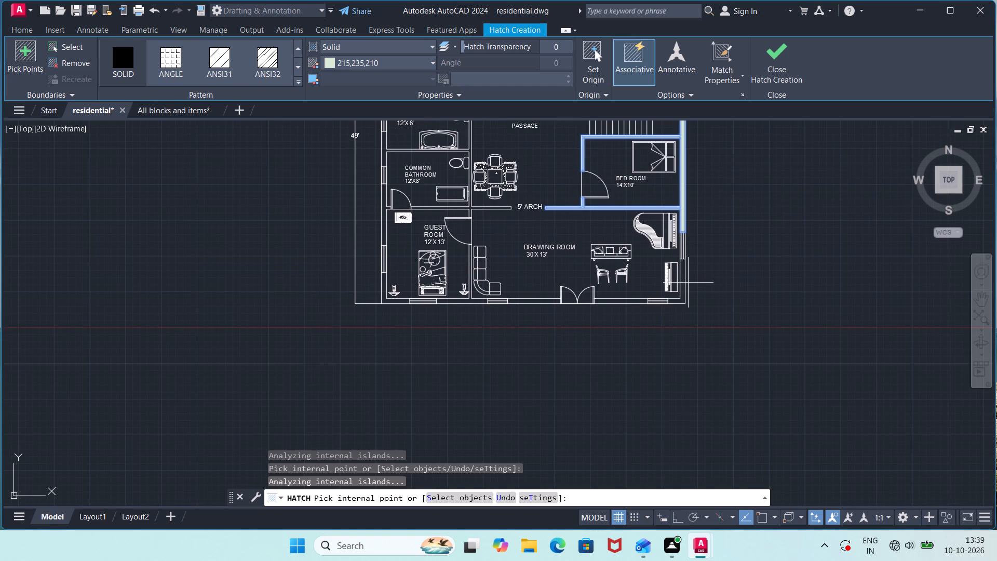
click(681, 279)
middle_drag(718, 238, 723, 287)
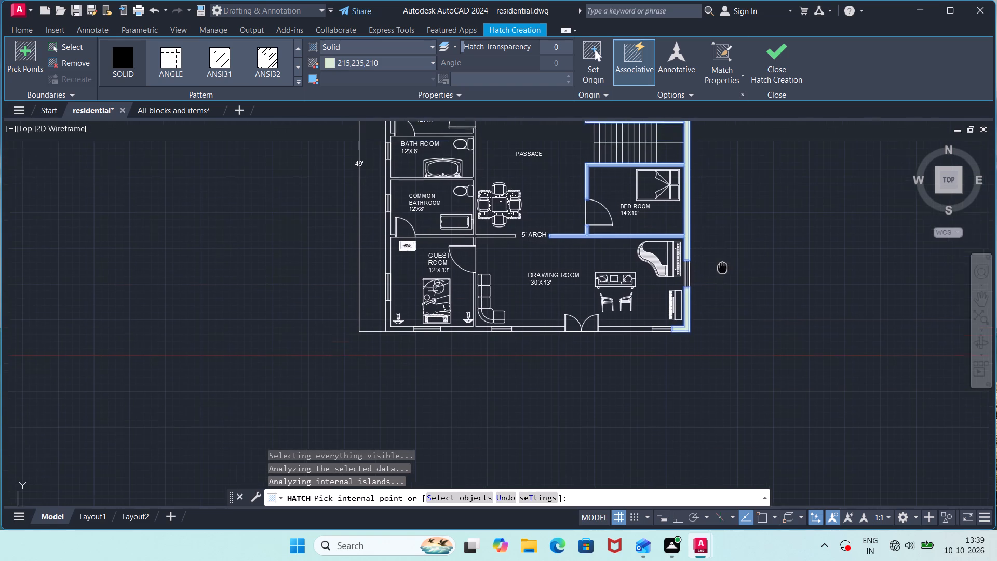
middle_drag(723, 287, 709, 420)
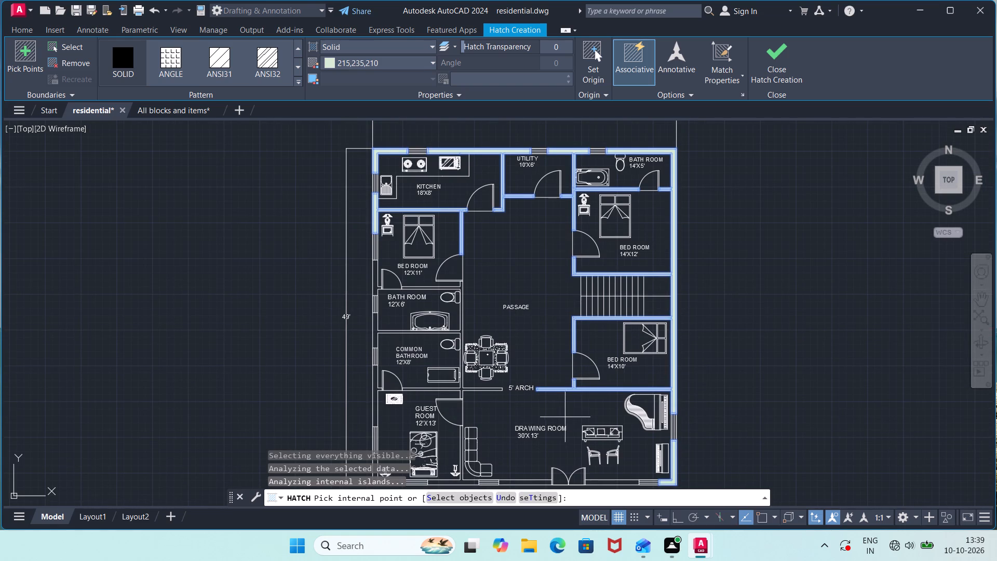
middle_drag(573, 409, 611, 302)
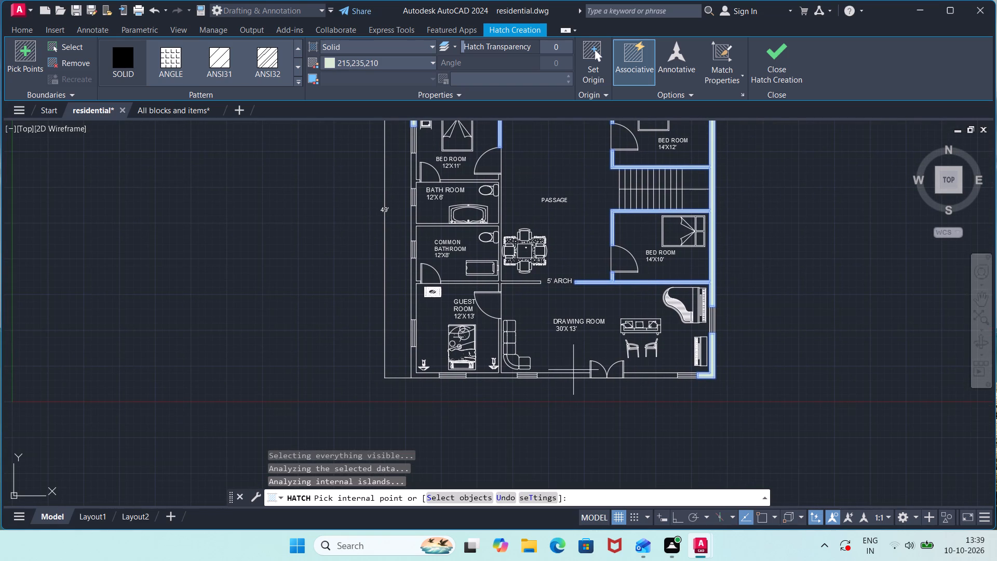
click(571, 375)
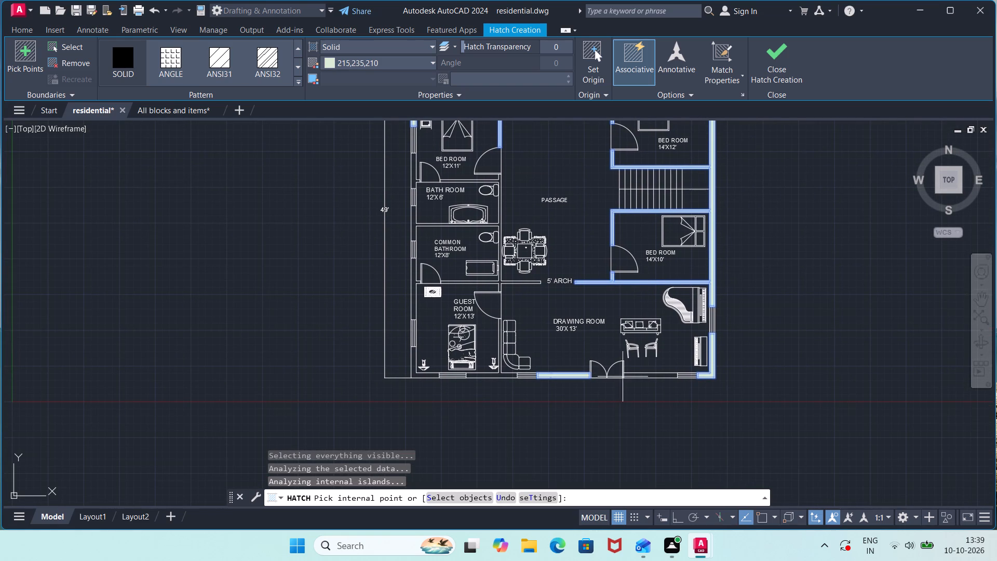
click(634, 375)
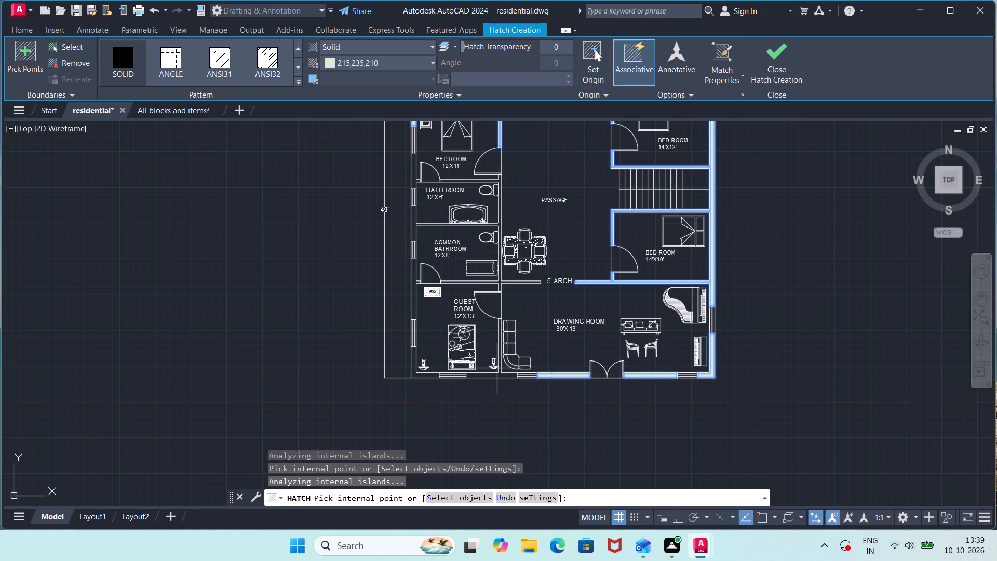
Add the guest room's surrounding walls, west wall and the common bathroom–passage junction to the hatch, and finish the hatch.
click(499, 373)
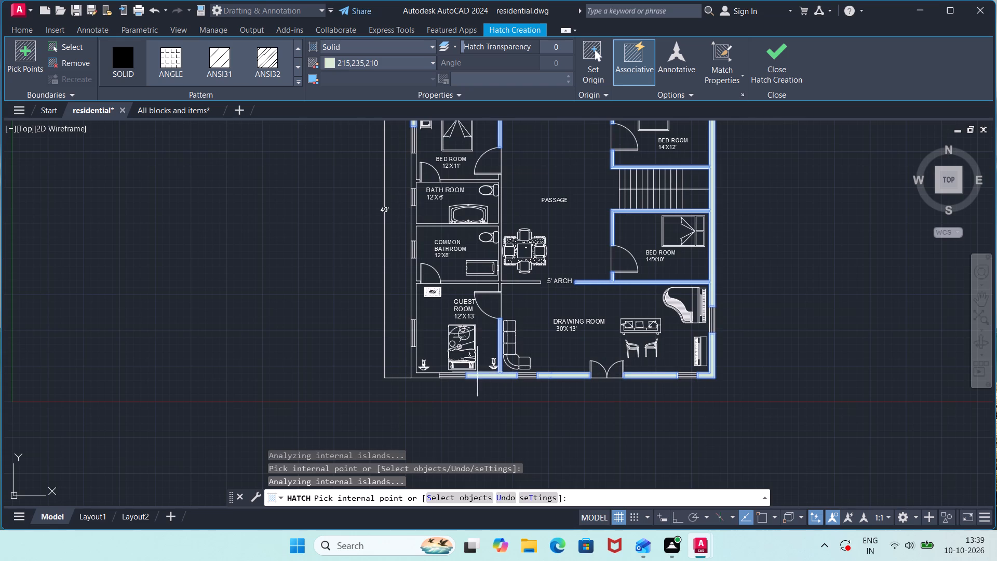
click(429, 373)
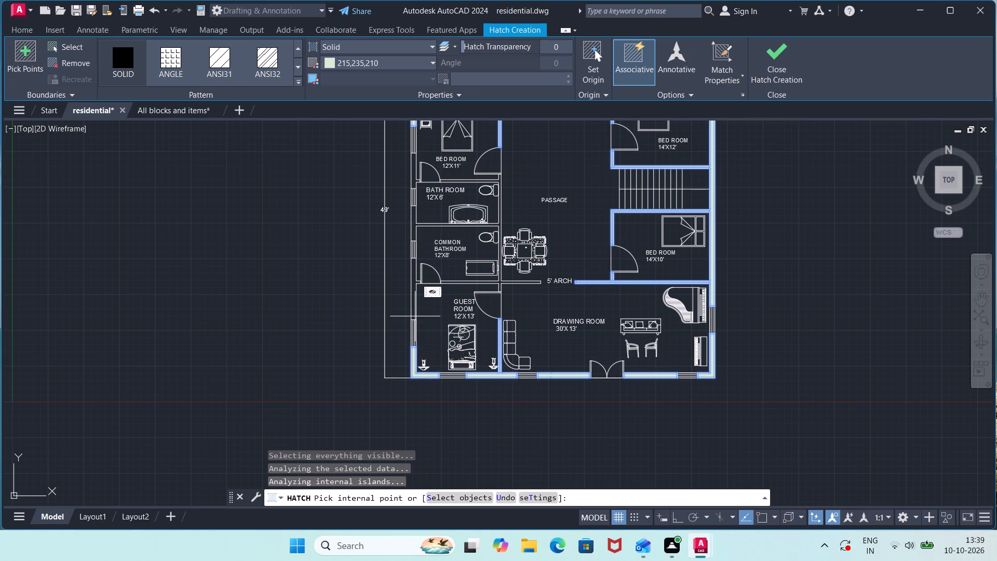
click(414, 313)
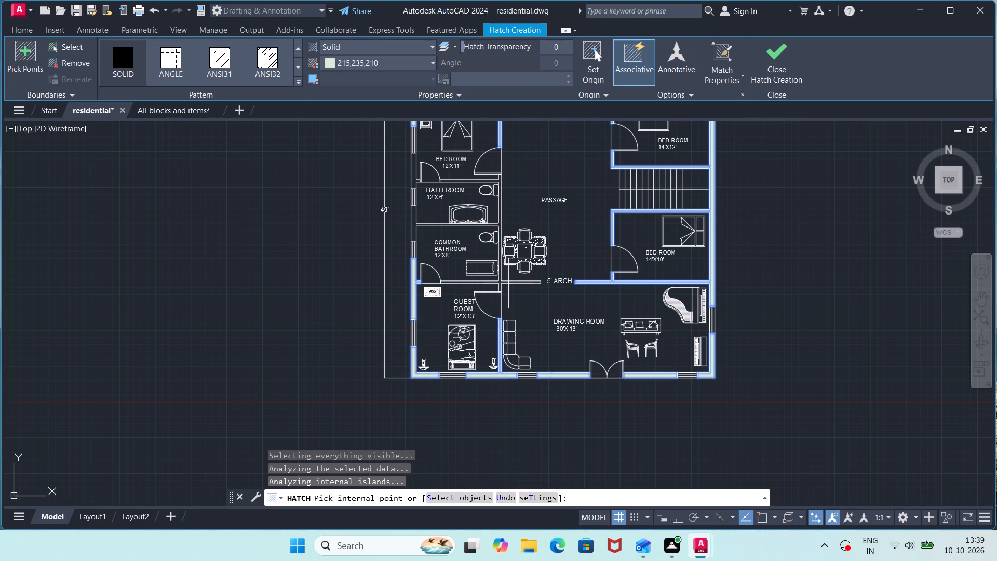
scroll(499, 284, up, 2)
click(498, 278)
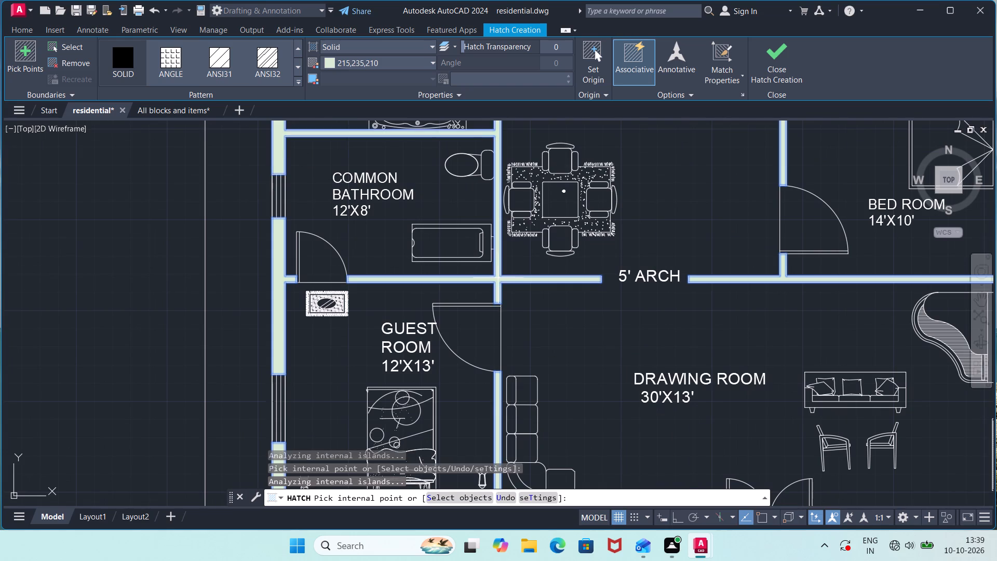
scroll(498, 277, down, 2)
middle_drag(532, 326, 544, 416)
middle_drag(555, 285, 555, 289)
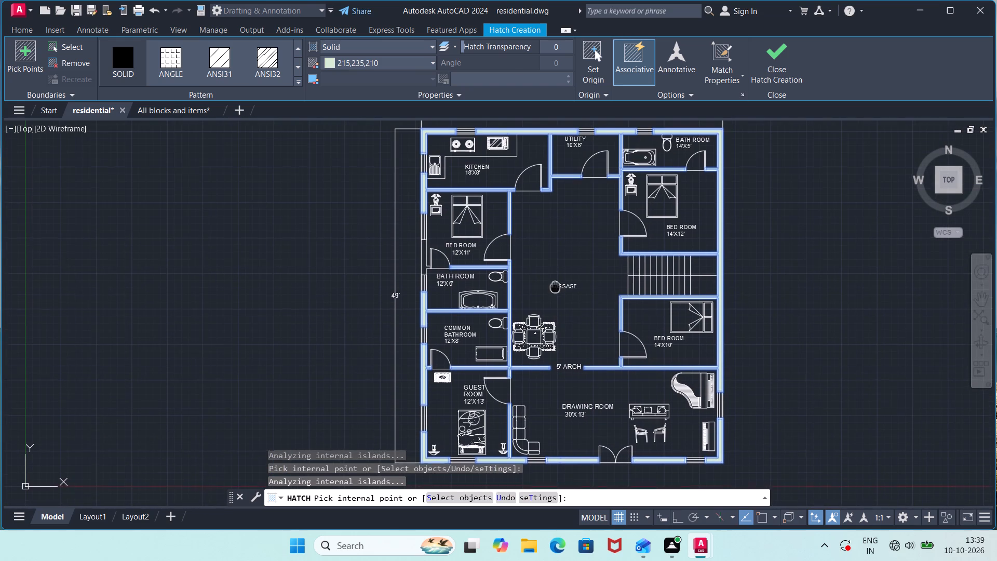
middle_drag(555, 289, 554, 379)
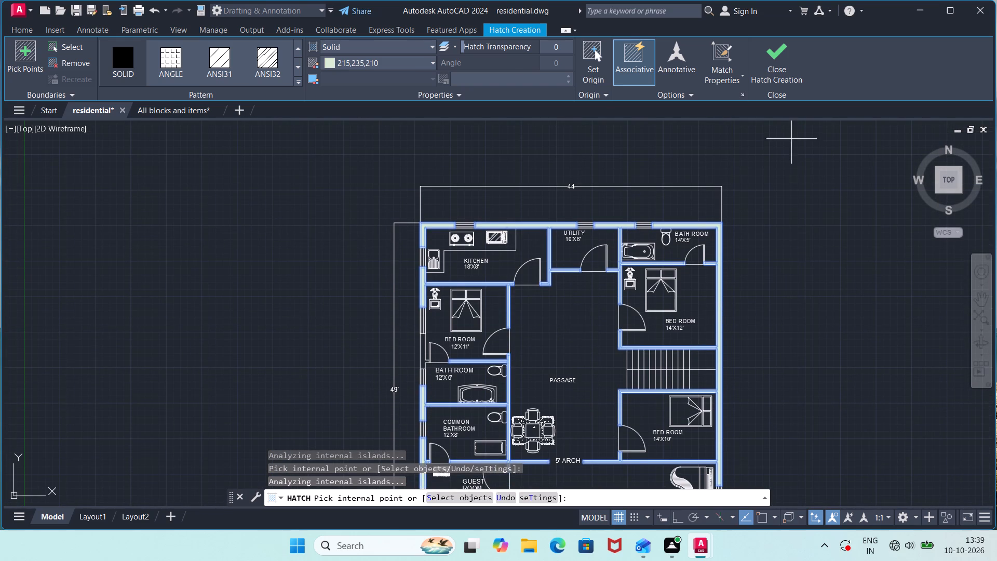
click(780, 63)
scroll(703, 315, up, 4)
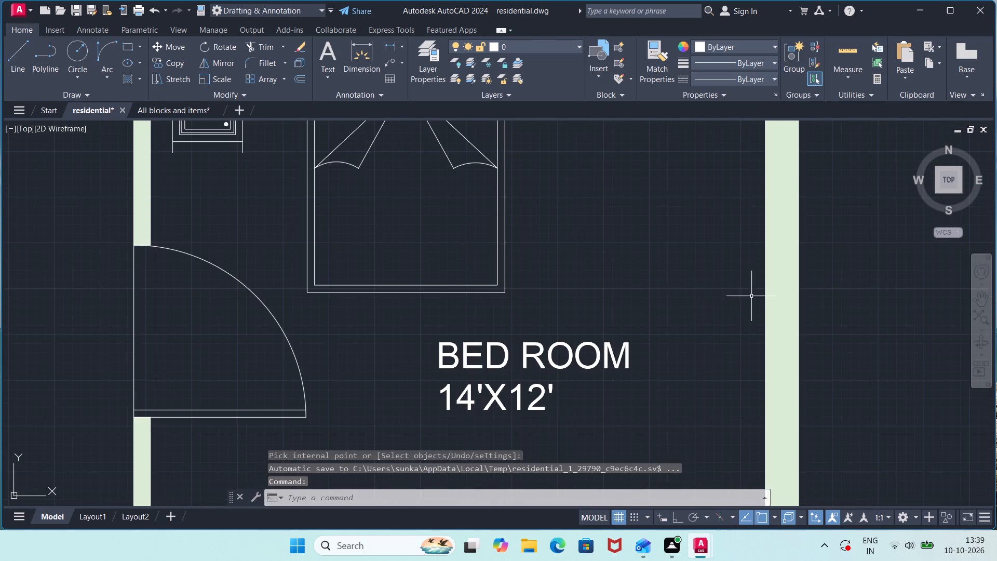
Delete the solid light-green hatch from the floor plan's walls.
scroll(793, 293, down, 3)
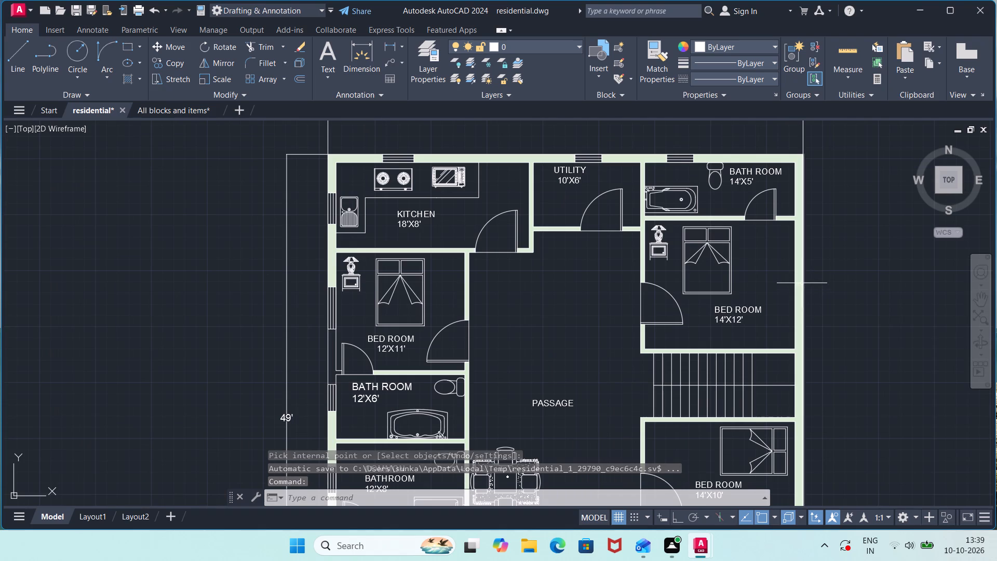
click(800, 278)
key(Delete)
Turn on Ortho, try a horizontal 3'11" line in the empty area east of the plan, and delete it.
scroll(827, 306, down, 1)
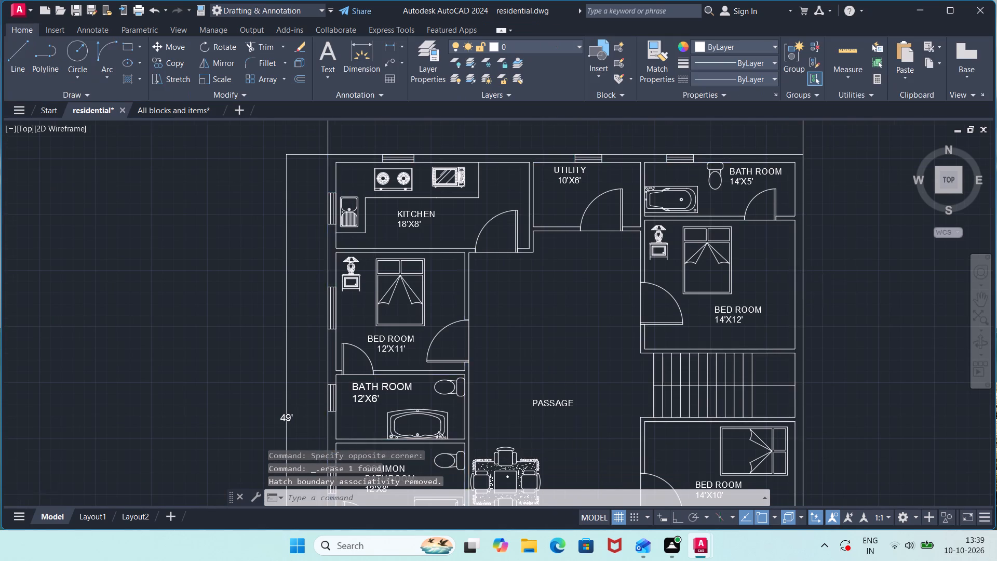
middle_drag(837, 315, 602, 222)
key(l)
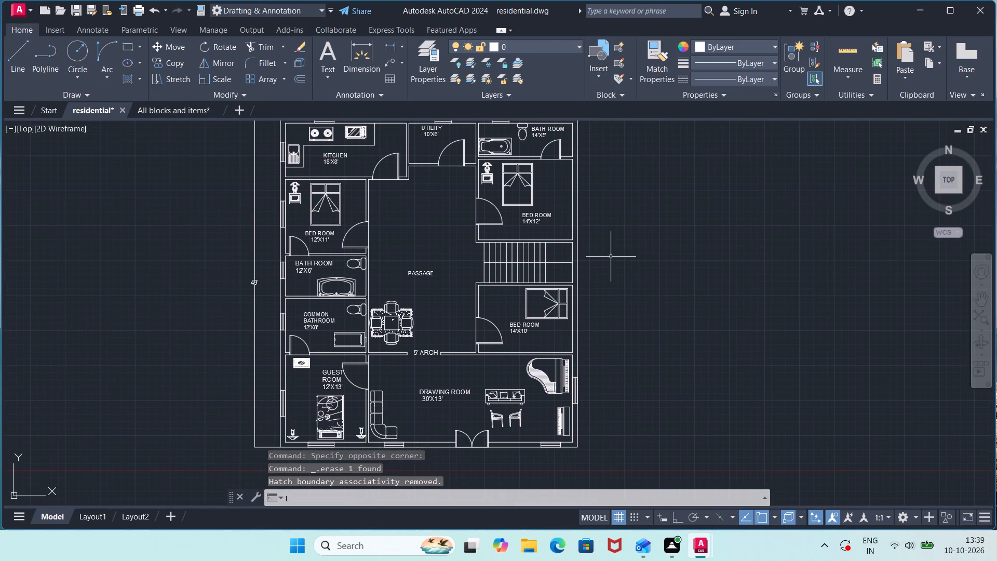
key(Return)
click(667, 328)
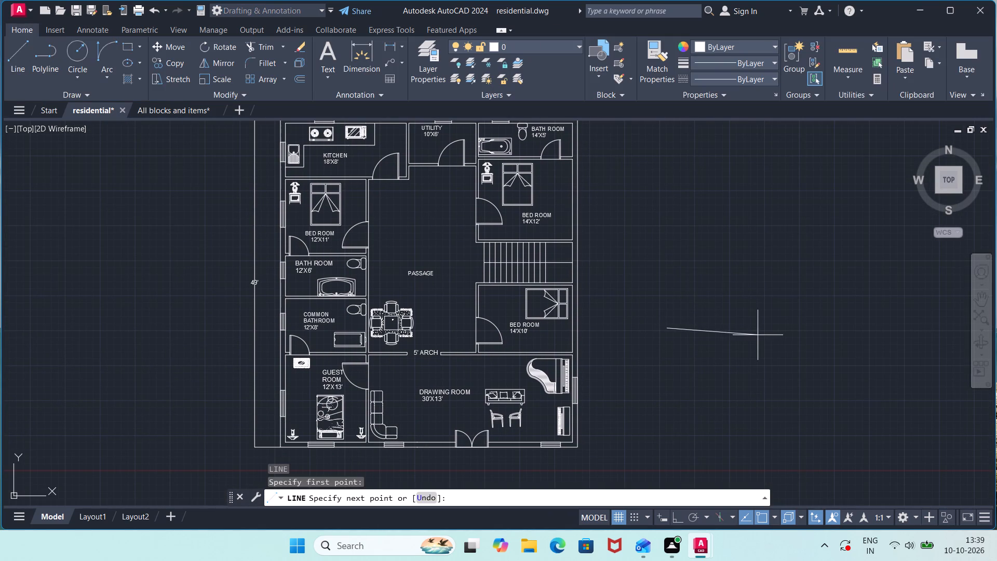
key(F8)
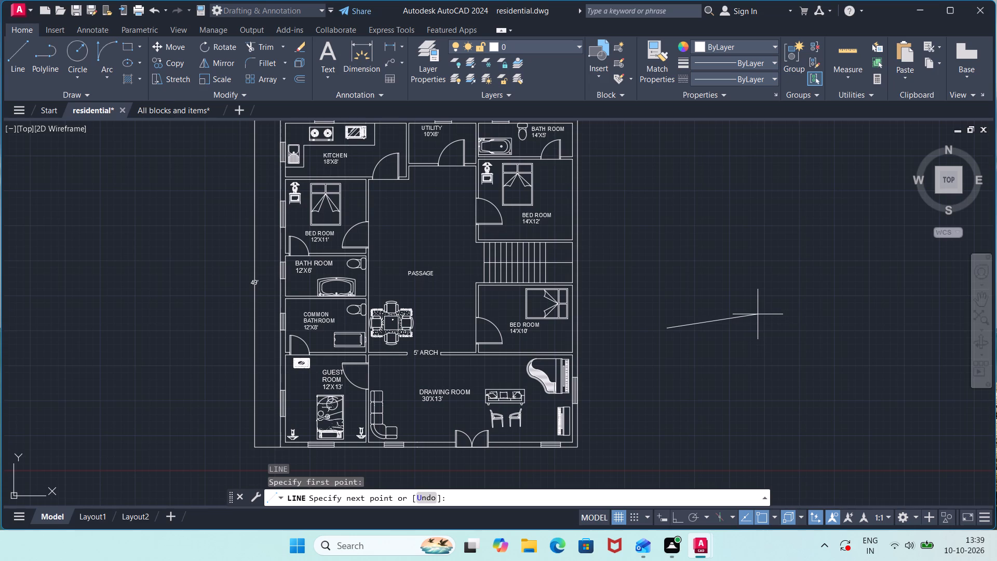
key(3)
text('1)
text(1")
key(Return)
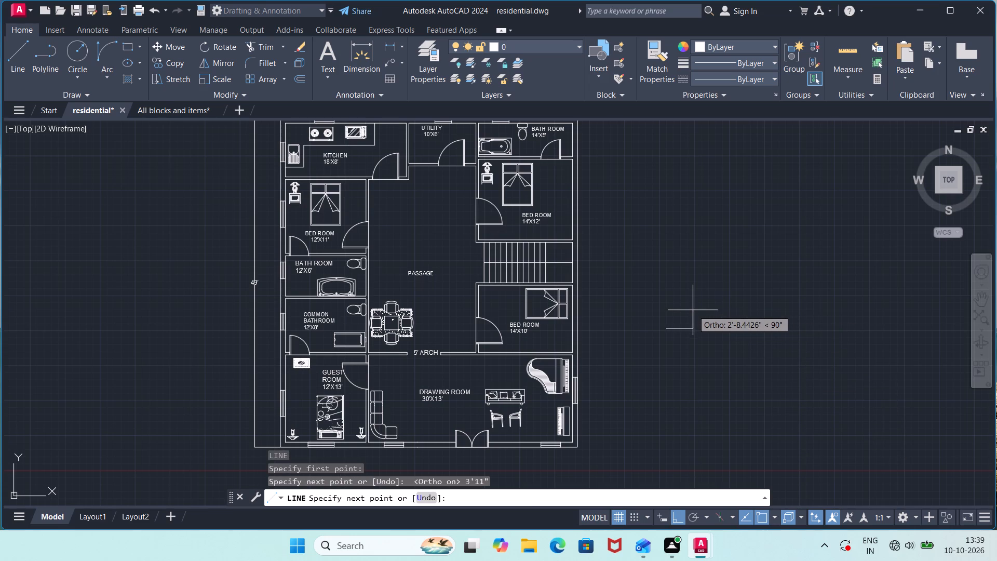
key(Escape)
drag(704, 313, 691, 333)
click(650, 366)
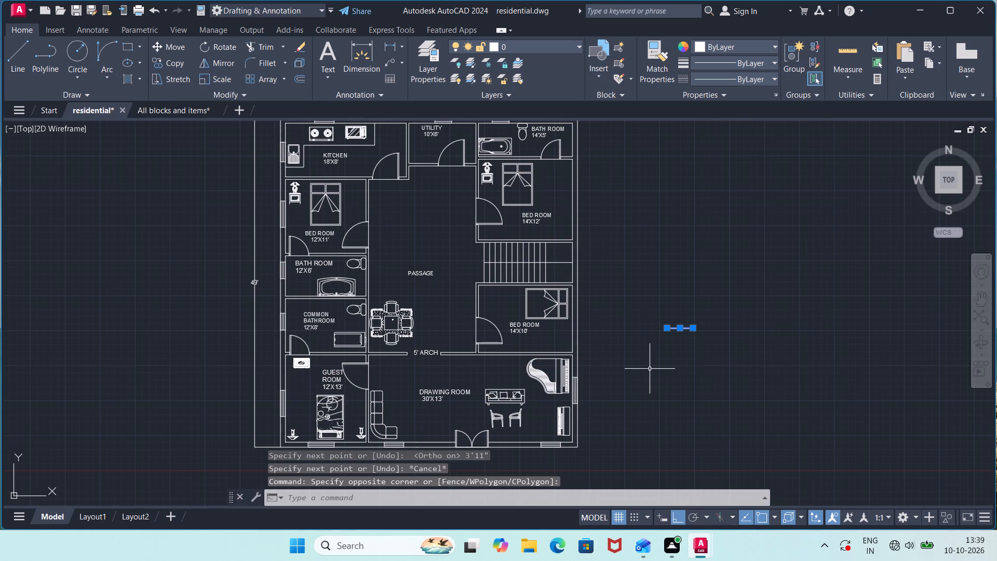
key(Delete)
Draw a 3'11" line upward and a 9" line eastward from its end, in the empty area east of the plan.
key(l)
key(Return)
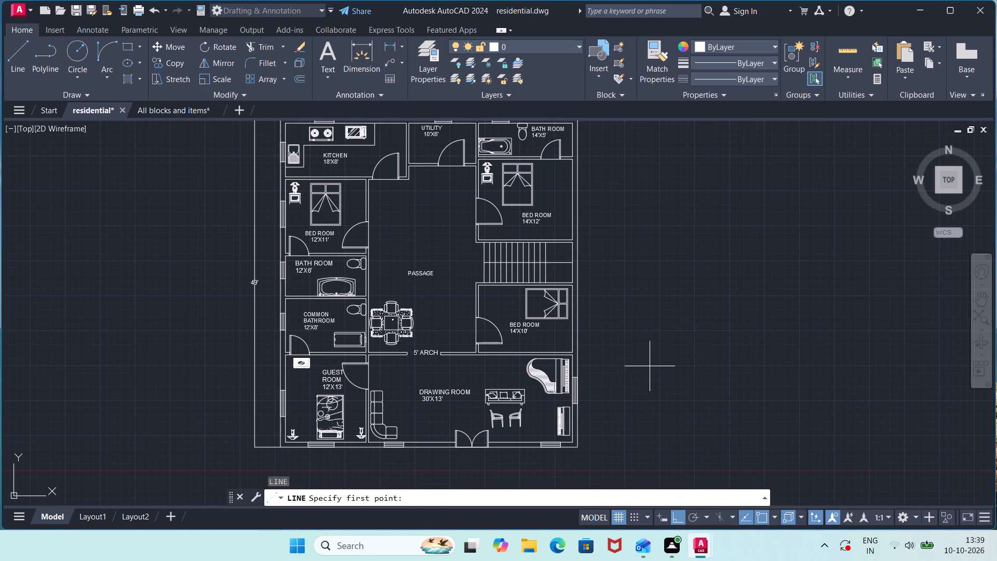
click(650, 365)
text(3'11")
key(Return)
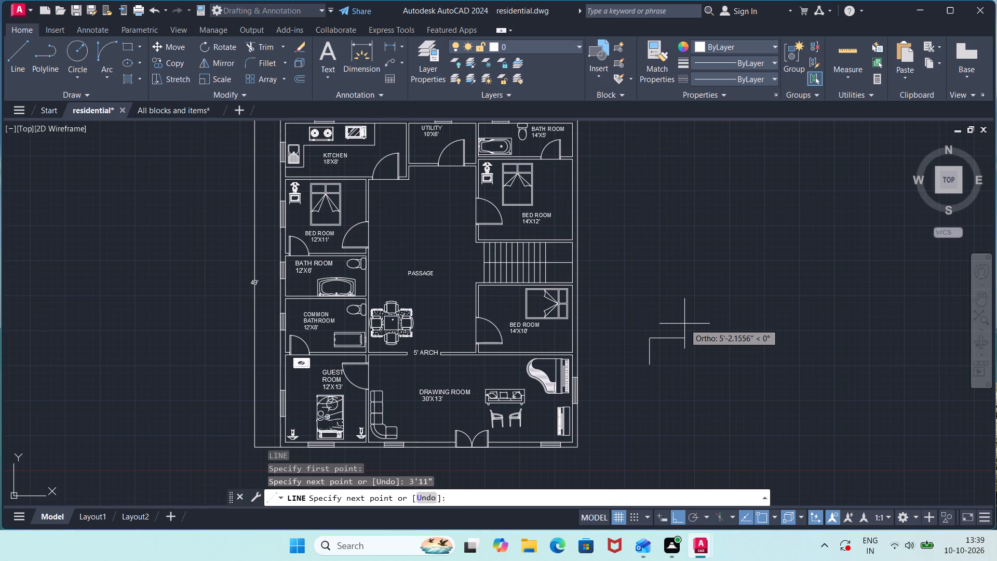
text(9")
key(Return)
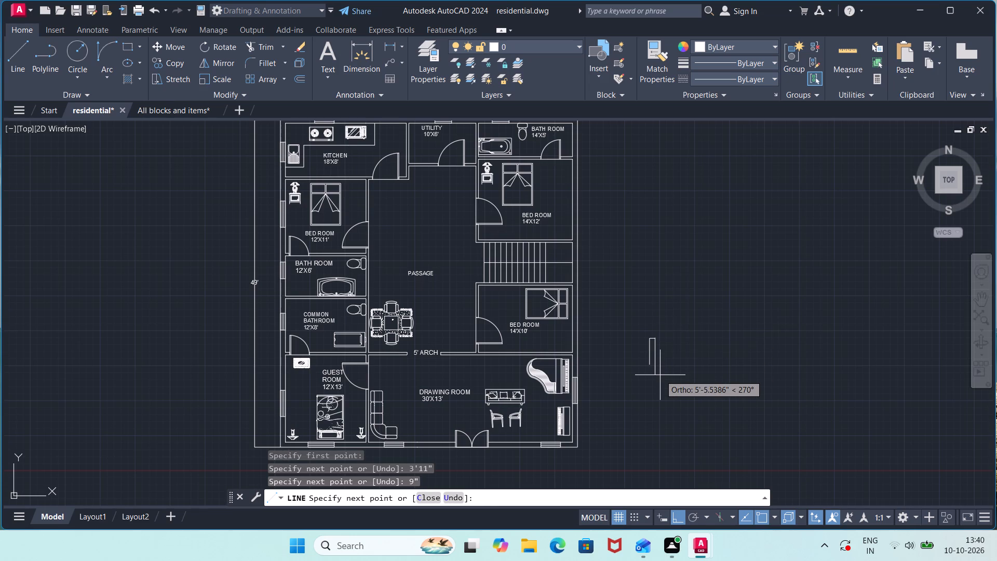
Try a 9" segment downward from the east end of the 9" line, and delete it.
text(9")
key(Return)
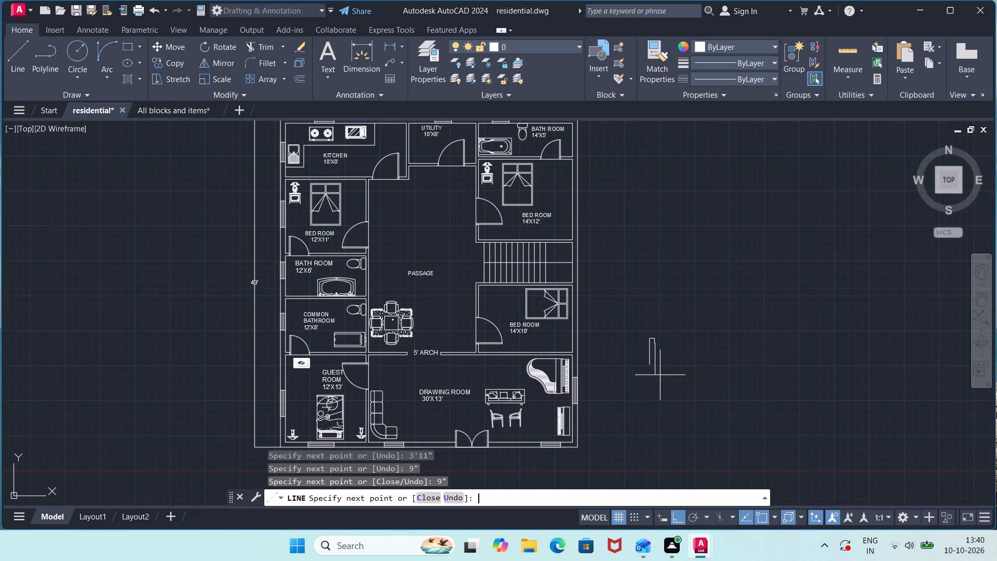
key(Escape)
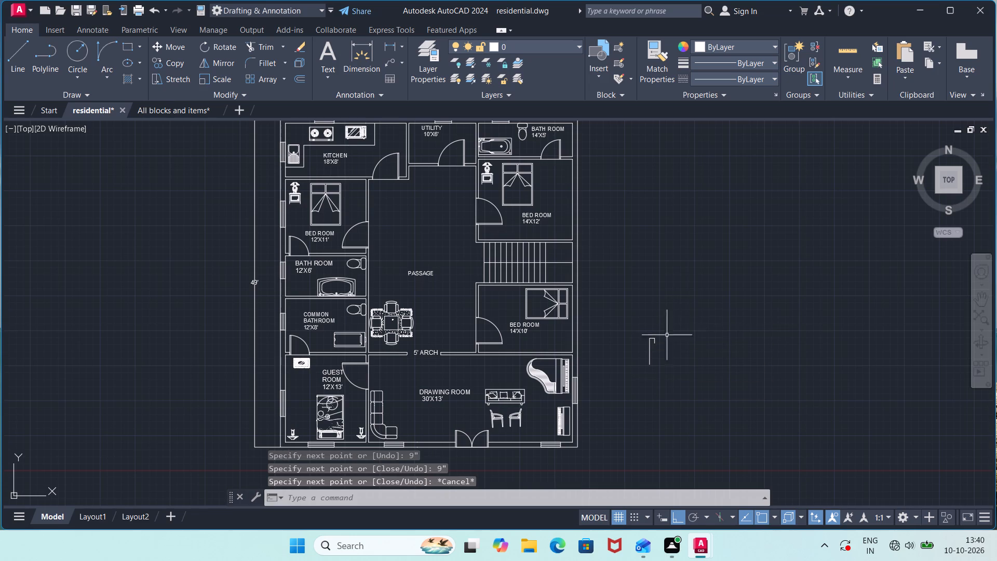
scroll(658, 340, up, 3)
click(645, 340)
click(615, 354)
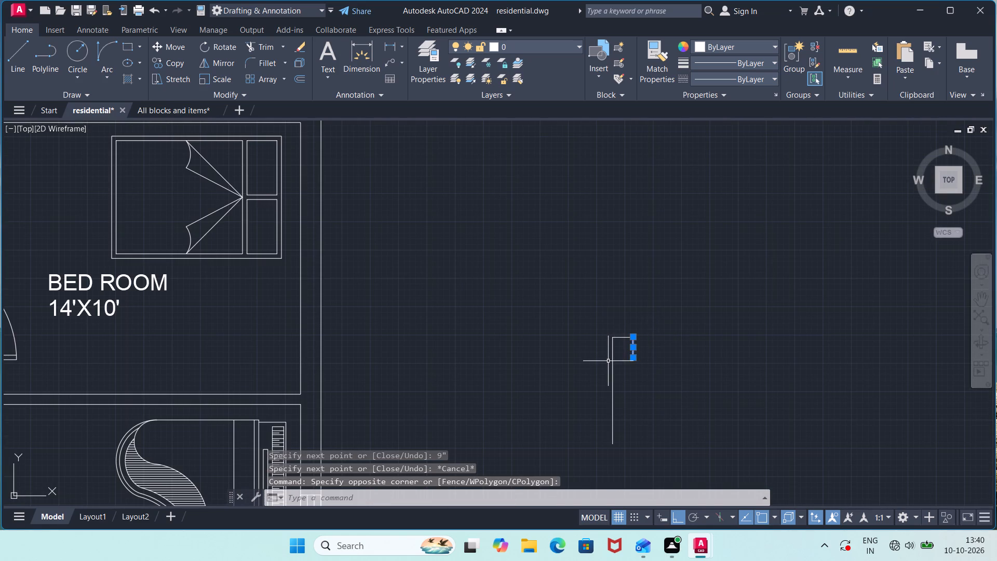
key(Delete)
Complete the rectangle with a 3'11" line down from the top edge's east end and a bottom edge back to the west side.
key(l)
key(Return)
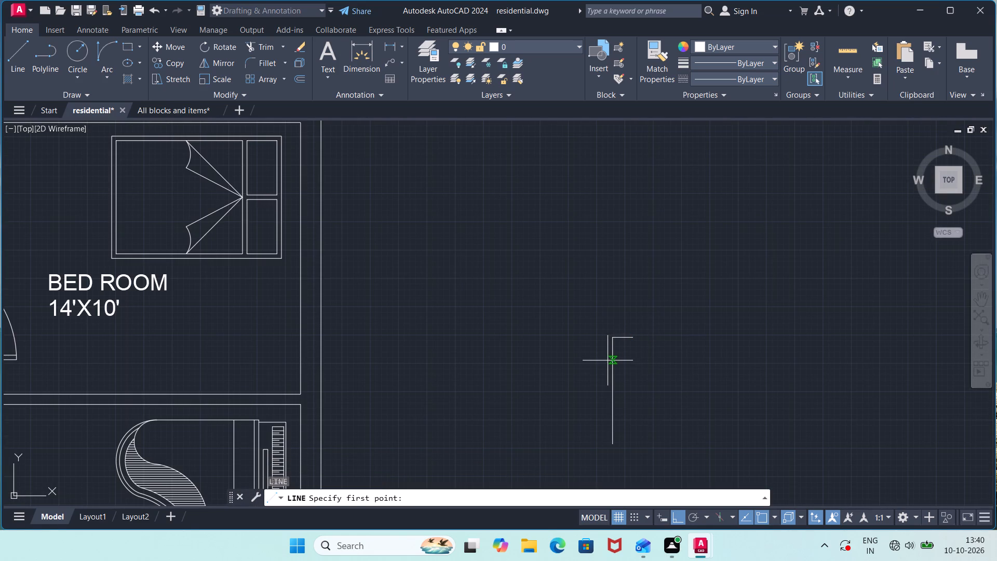
click(633, 335)
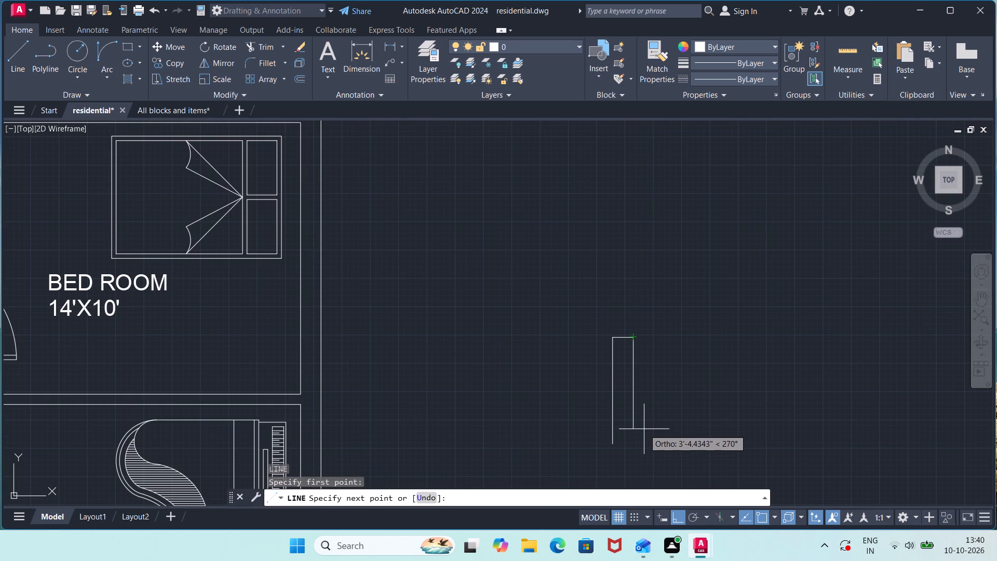
key(9)
key(BackSpace)
text(3")
key(BackSpace)
key(apostrophe)
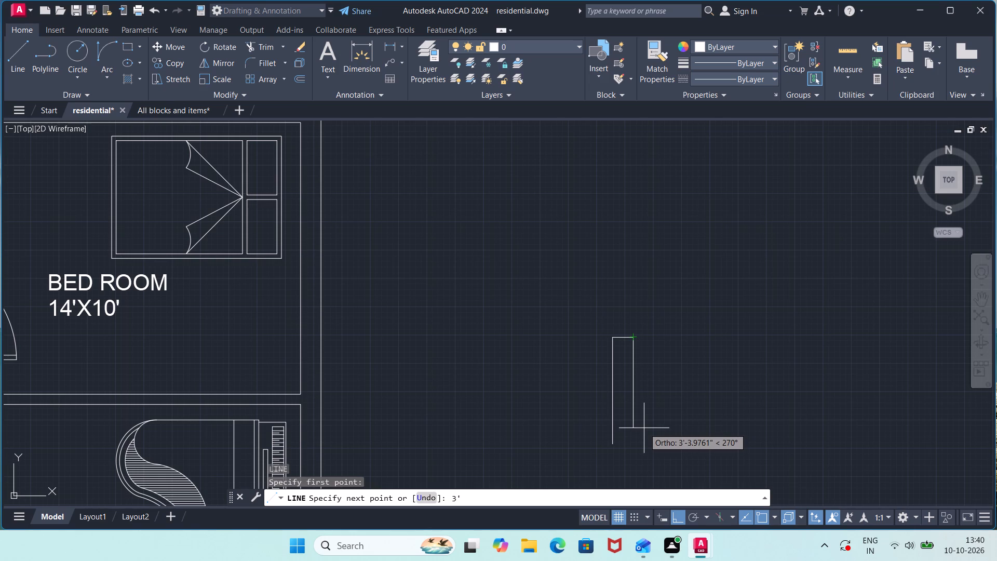
text(11")
key(Return)
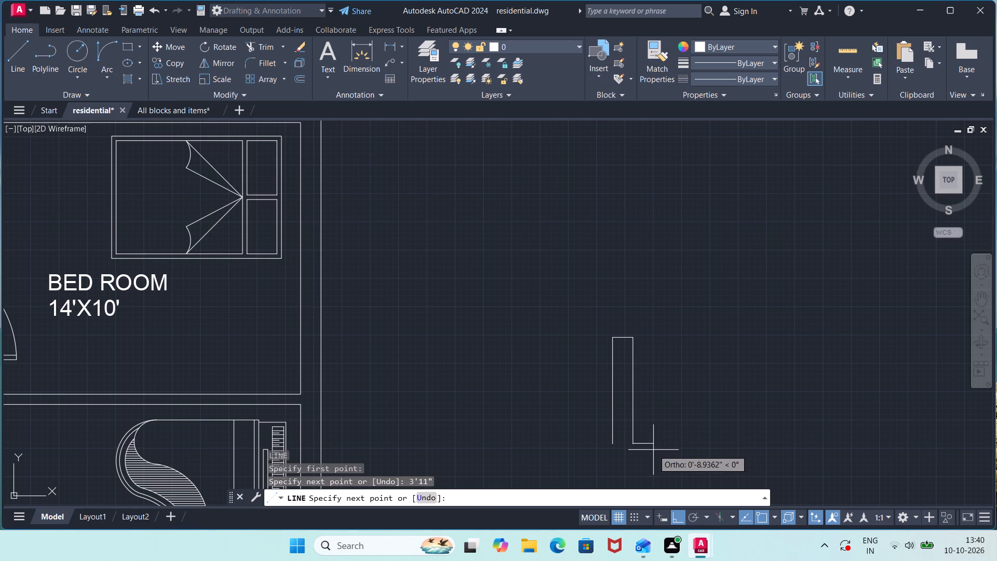
click(616, 446)
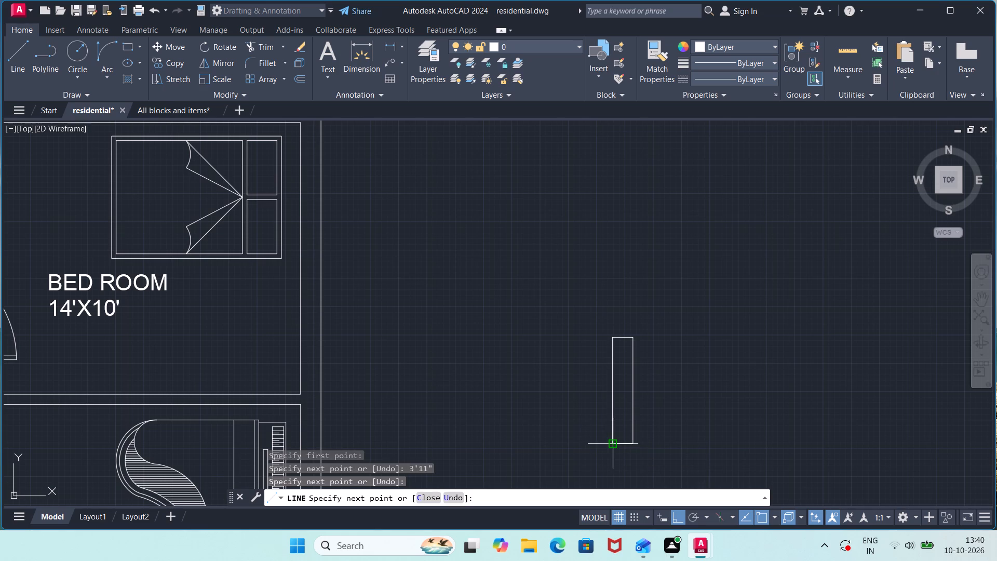
key(Escape)
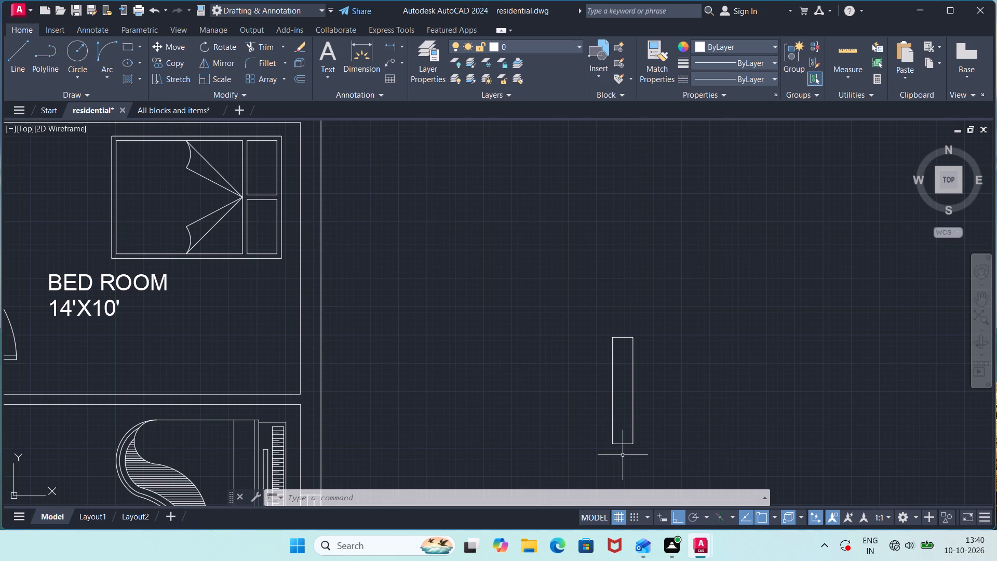
Draw a vertical centreline through the rectangle between the midpoints of its bottom and top edges.
key(l)
key(Return)
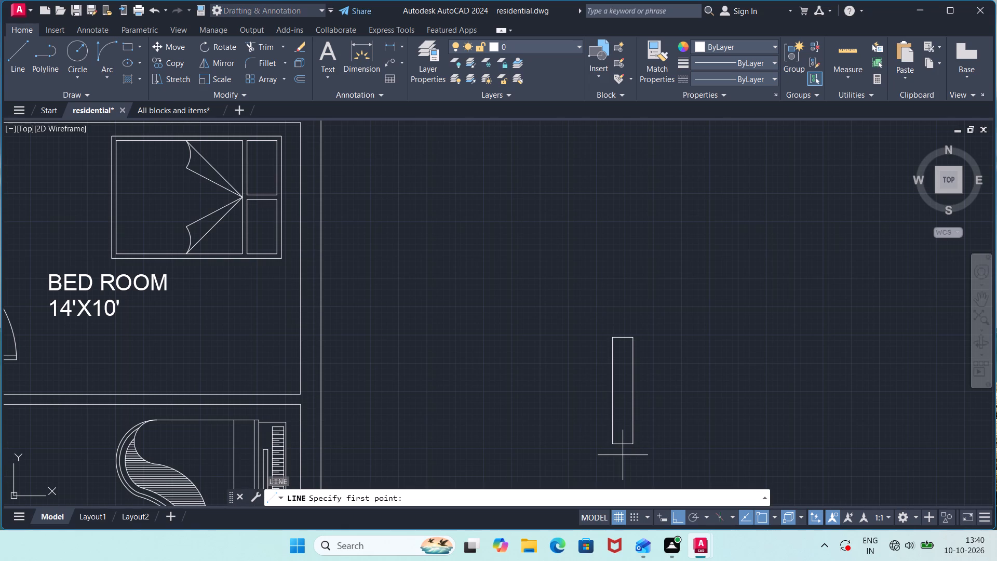
click(624, 442)
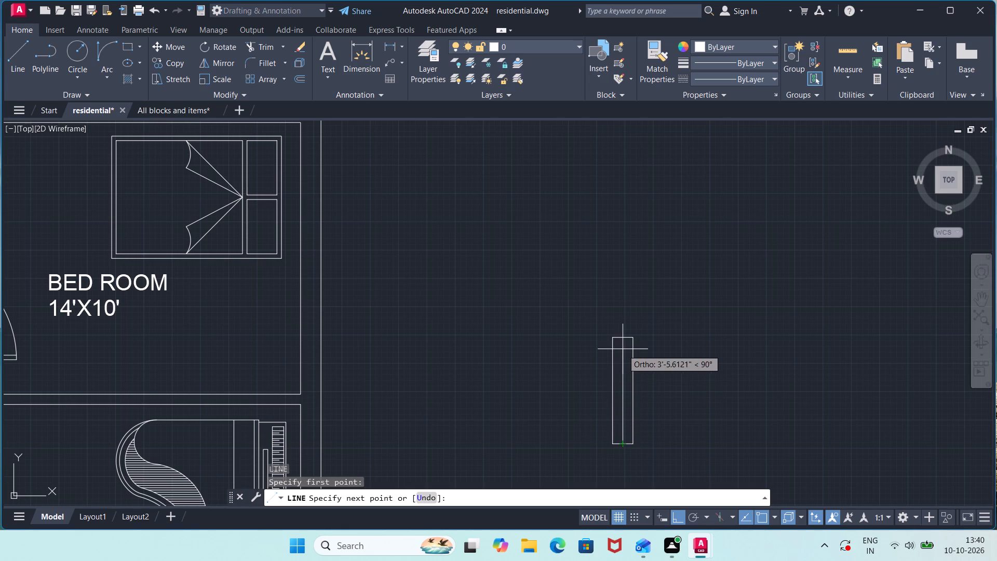
click(623, 335)
key(Escape)
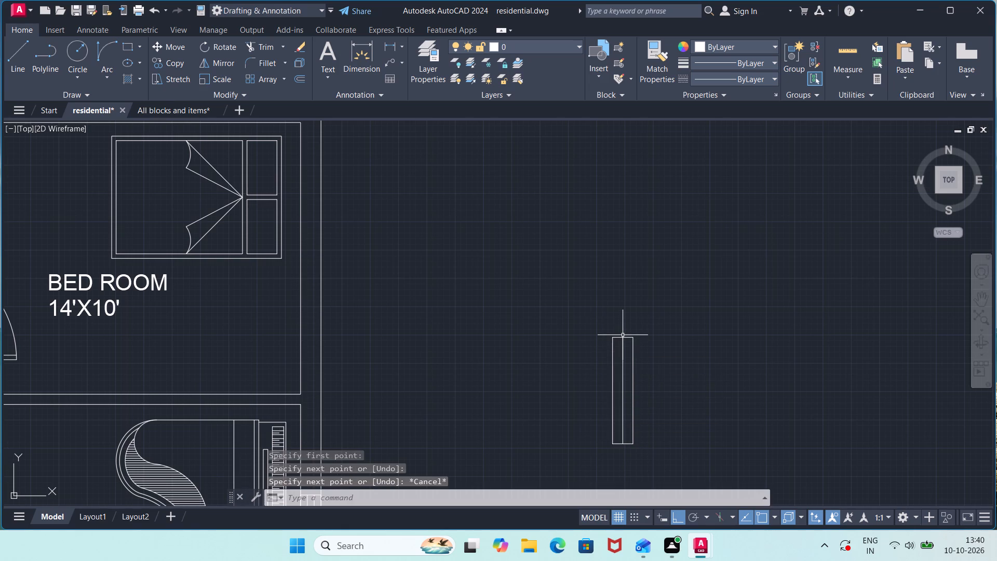
Offset the centreline 1.5" to both sides and delete the original centreline.
text(OF)
key(Return)
key(Return)
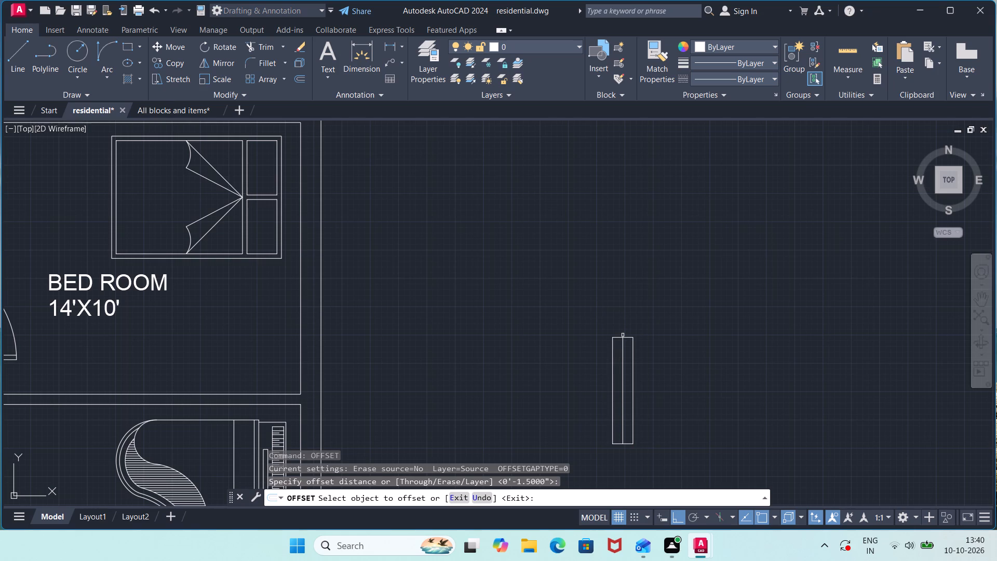
click(624, 376)
click(631, 378)
scroll(618, 385, up, 2)
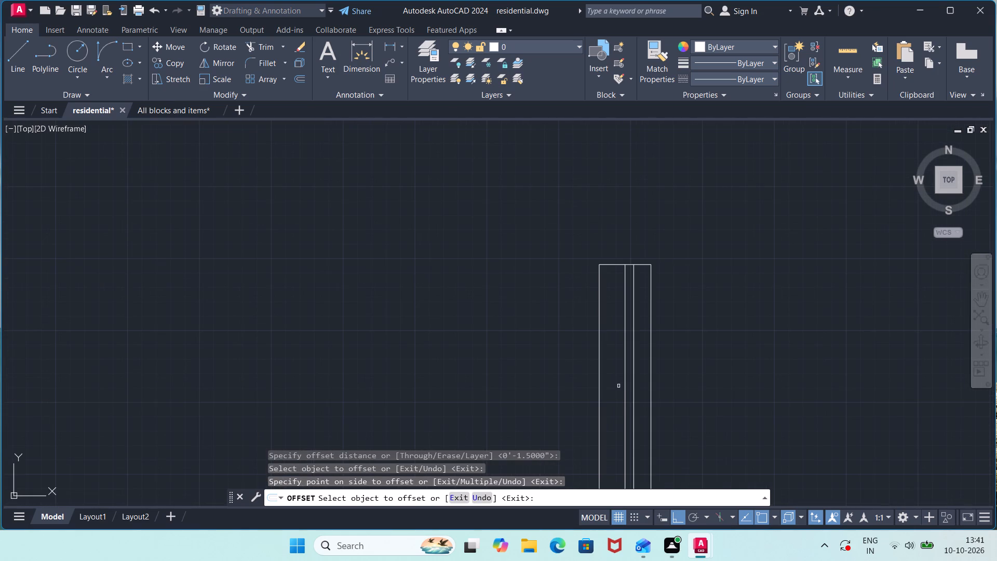
click(627, 389)
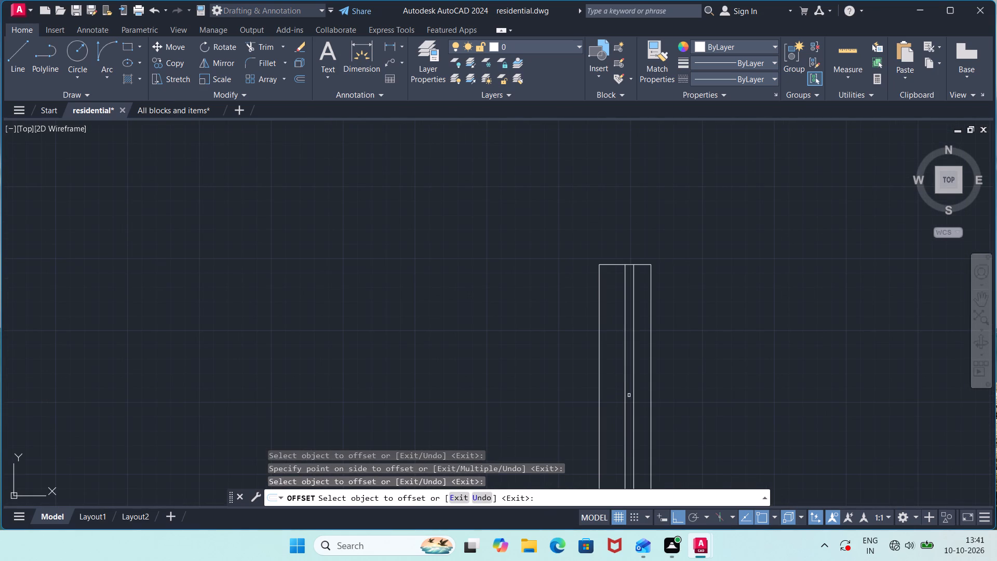
click(626, 411)
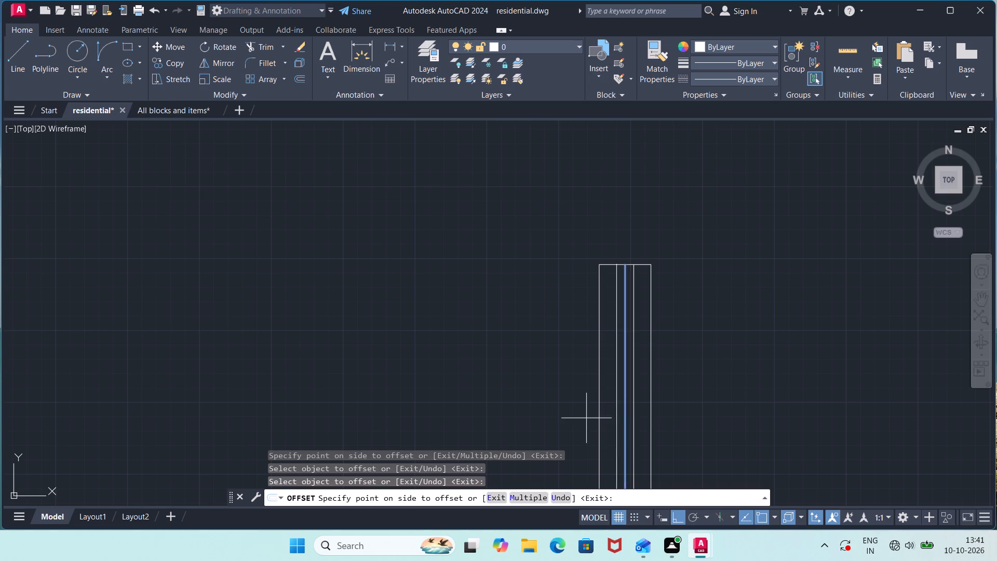
click(584, 418)
key(Escape)
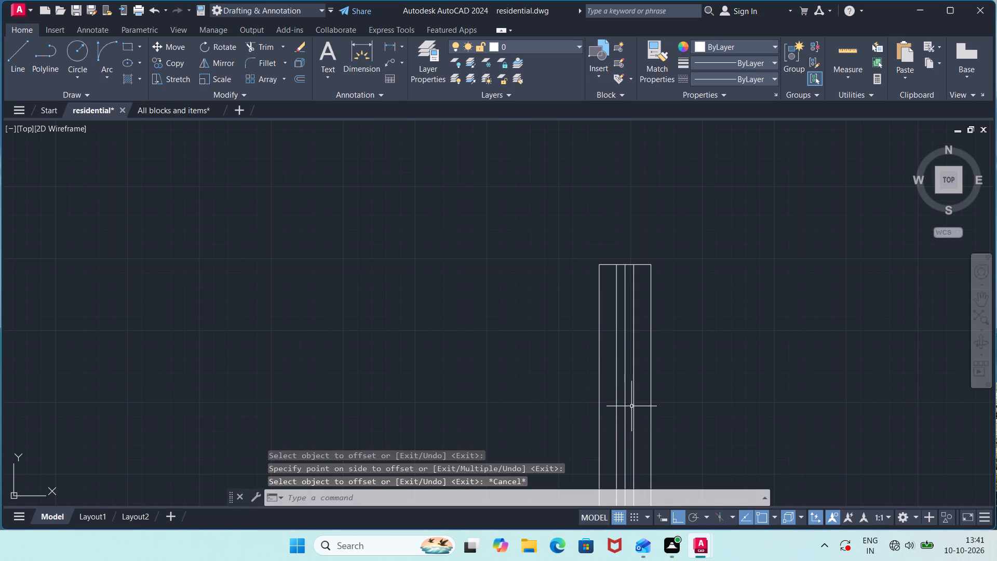
click(625, 409)
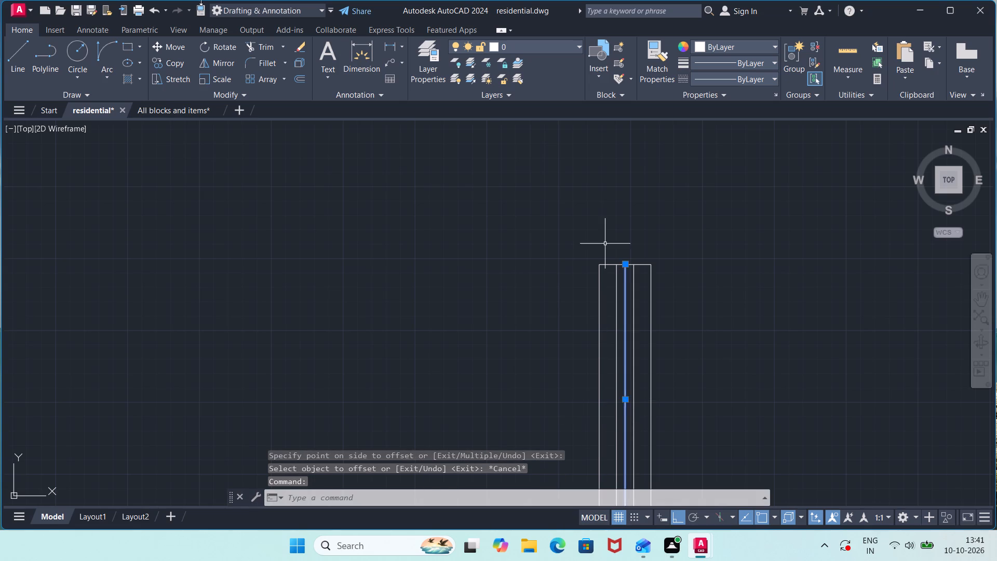
key(Delete)
Move the finished 3'11" by 9" window symbol into the east wall beside the 14'X10' bed room.
scroll(343, 208, down, 2)
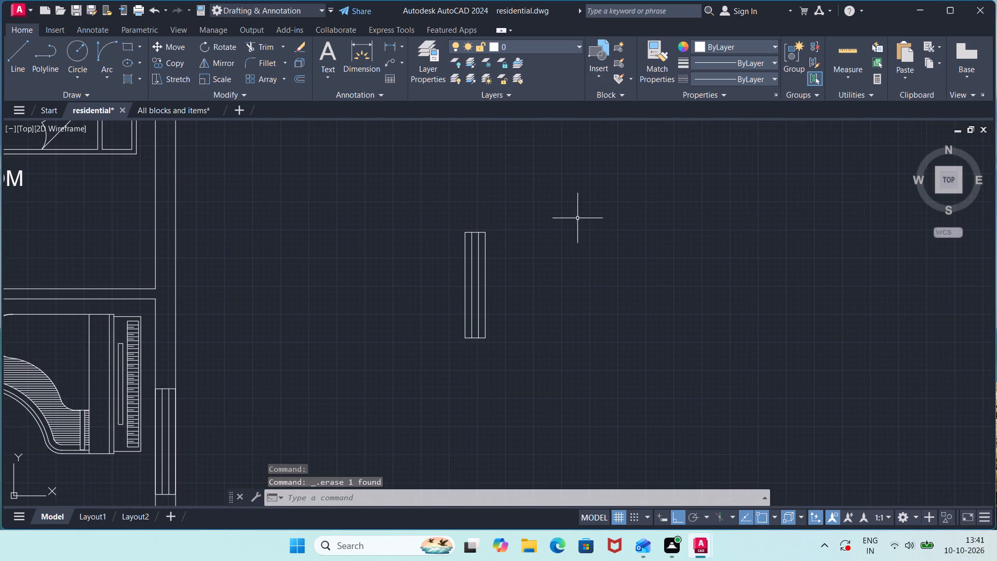
click(507, 216)
click(393, 449)
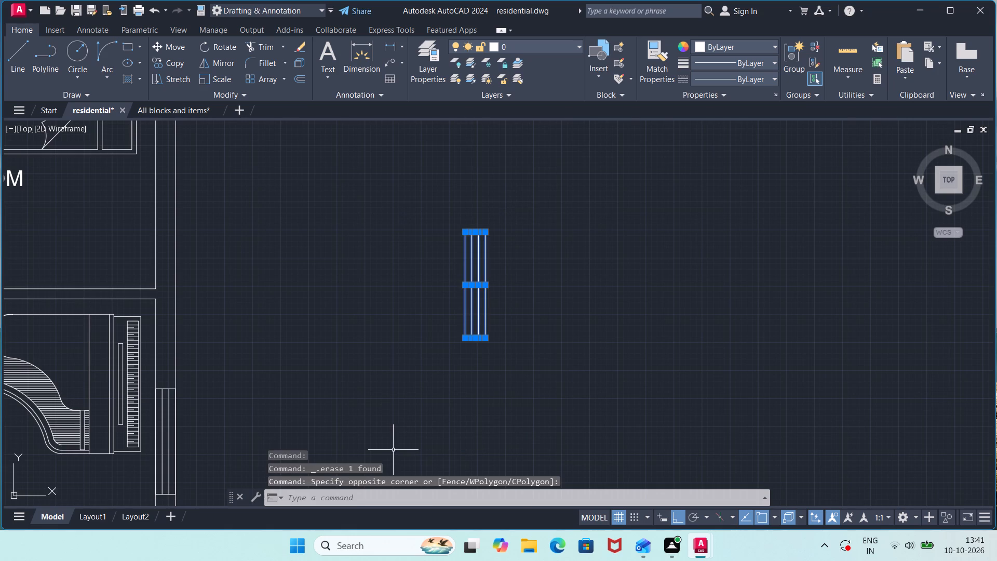
key(m)
key(Return)
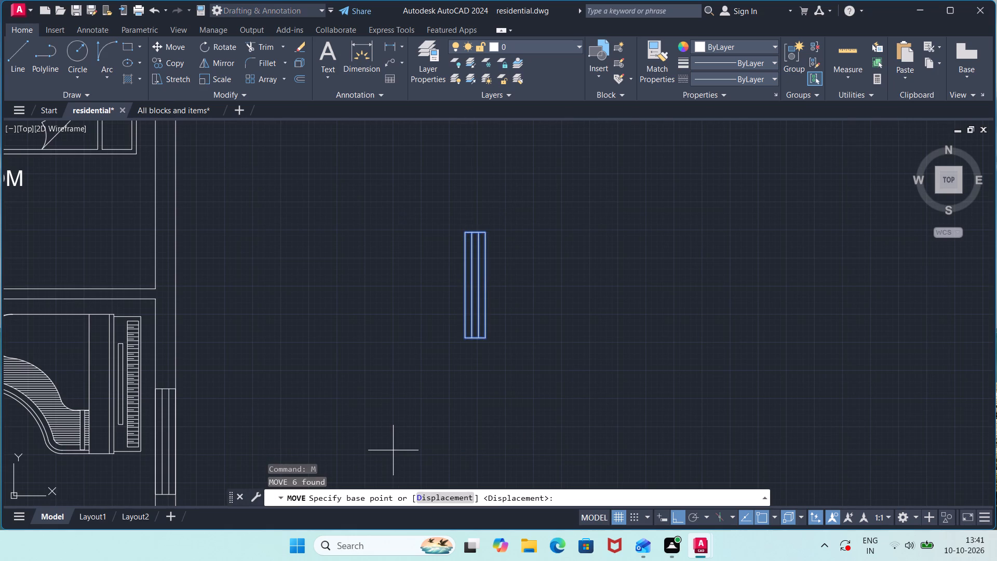
click(466, 335)
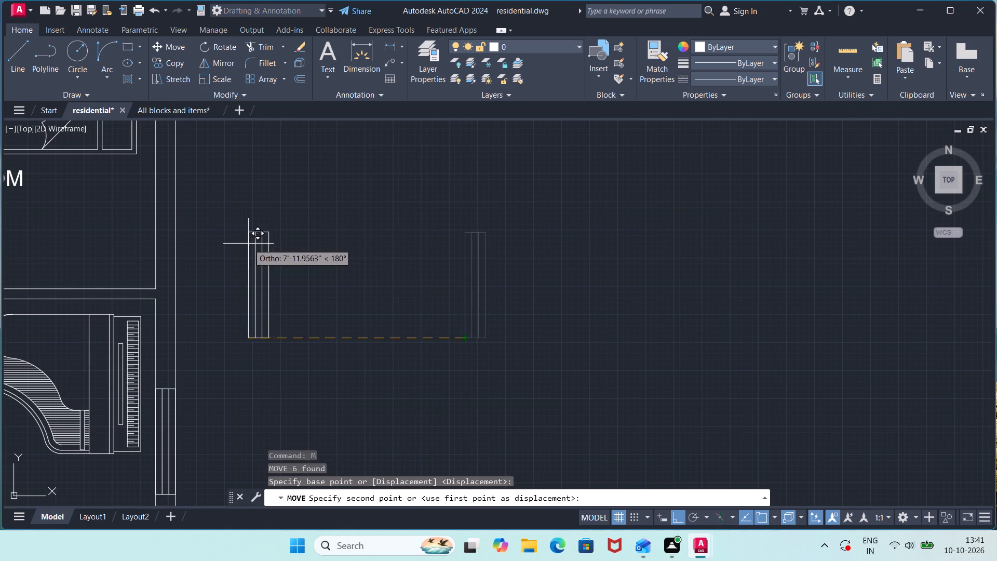
middle_drag(248, 244, 338, 499)
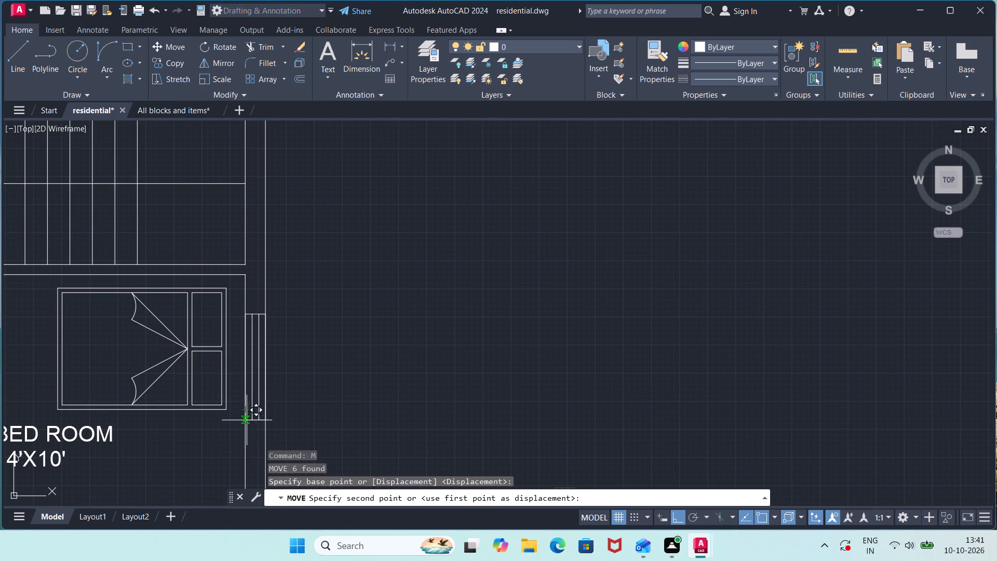
click(246, 431)
Draw a 2'11" high by 9" wide window rectangle with lines in the empty space east of the plan.
scroll(330, 420, down, 3)
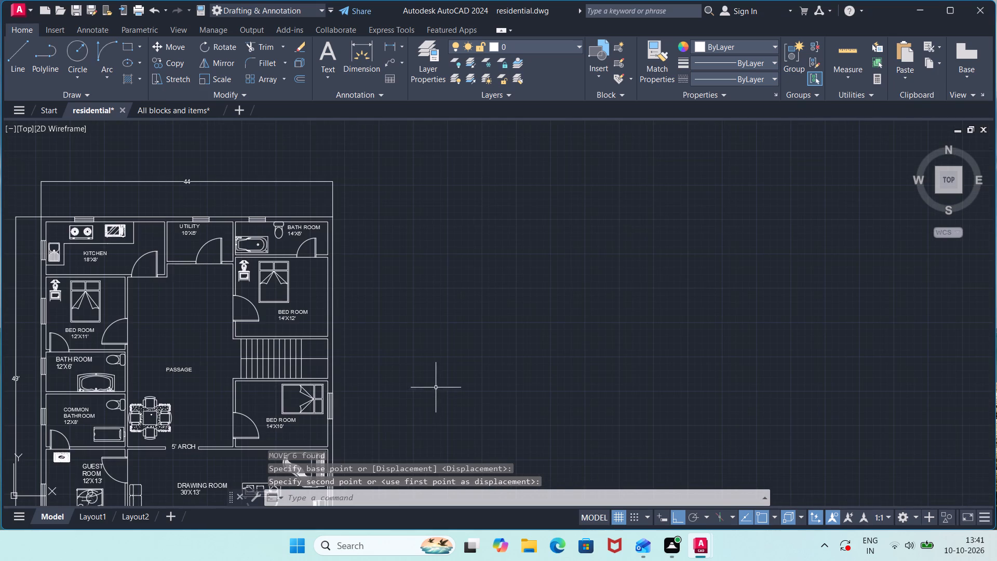
middle_drag(438, 388, 348, 394)
scroll(422, 377, up, 1)
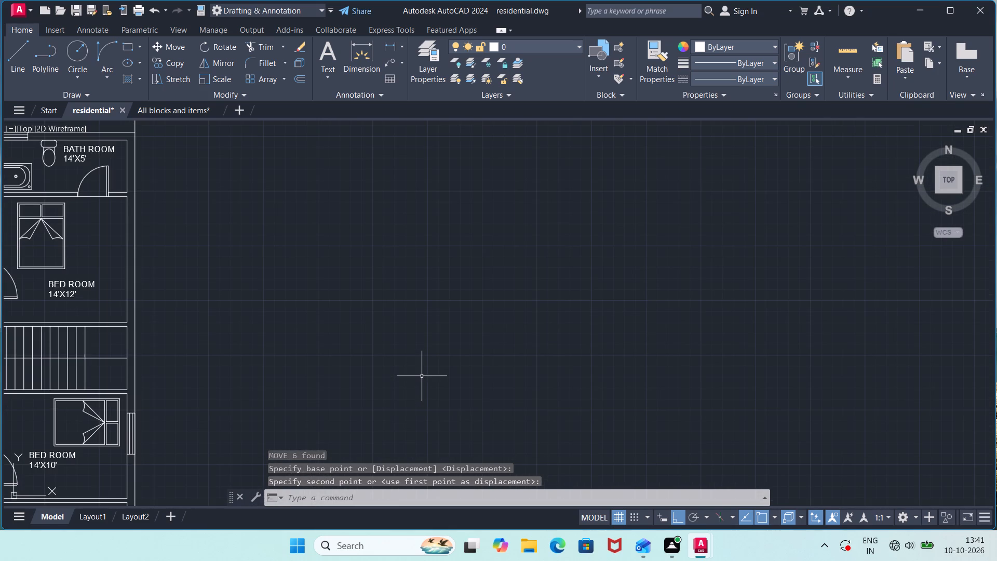
key(l)
key(Return)
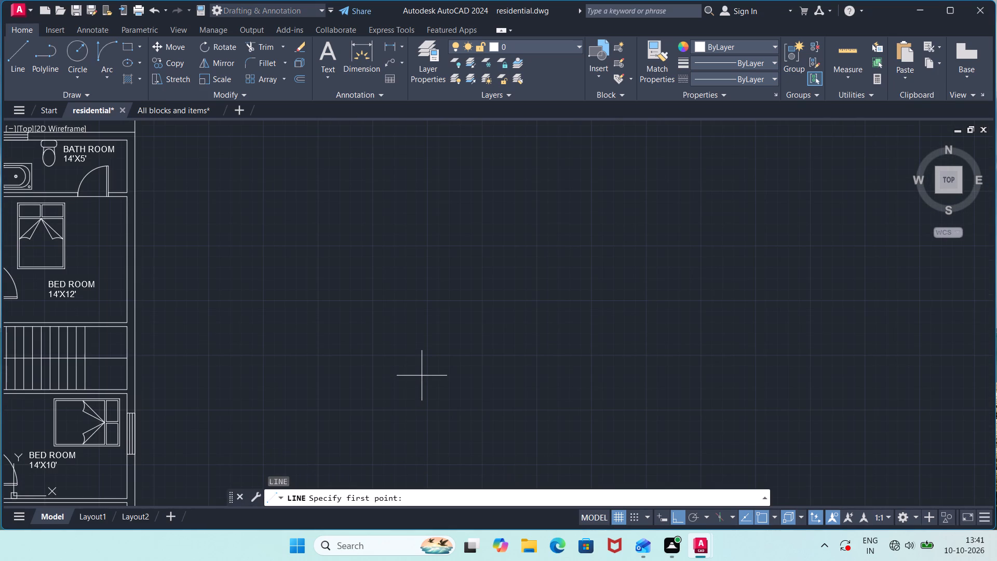
click(339, 394)
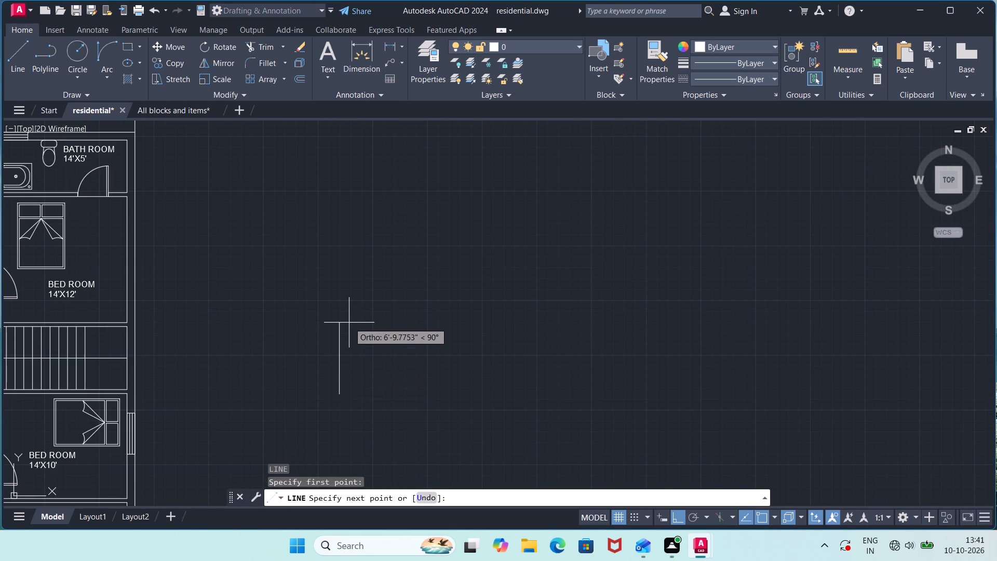
key(2)
key(apostrophe)
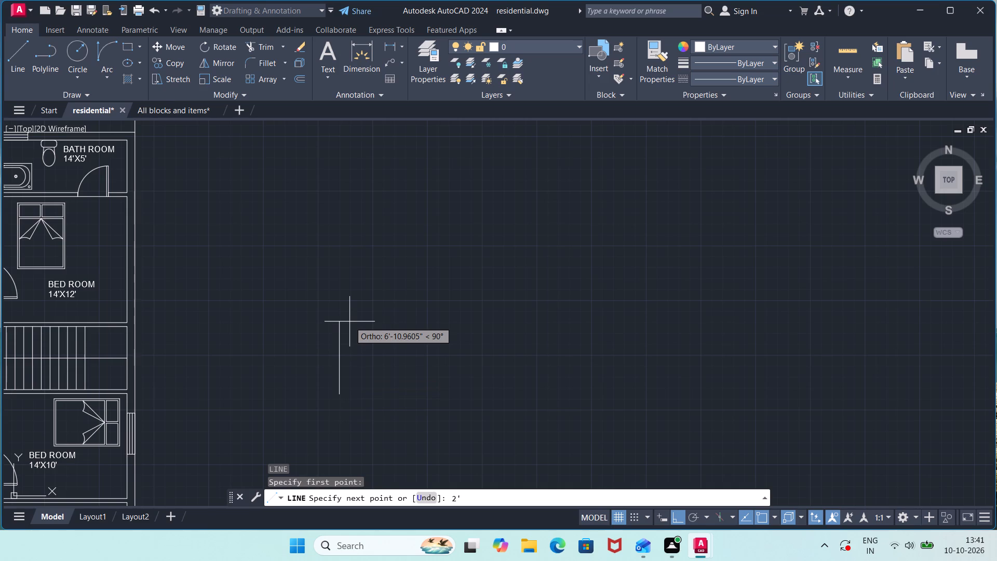
text(11")
key(Return)
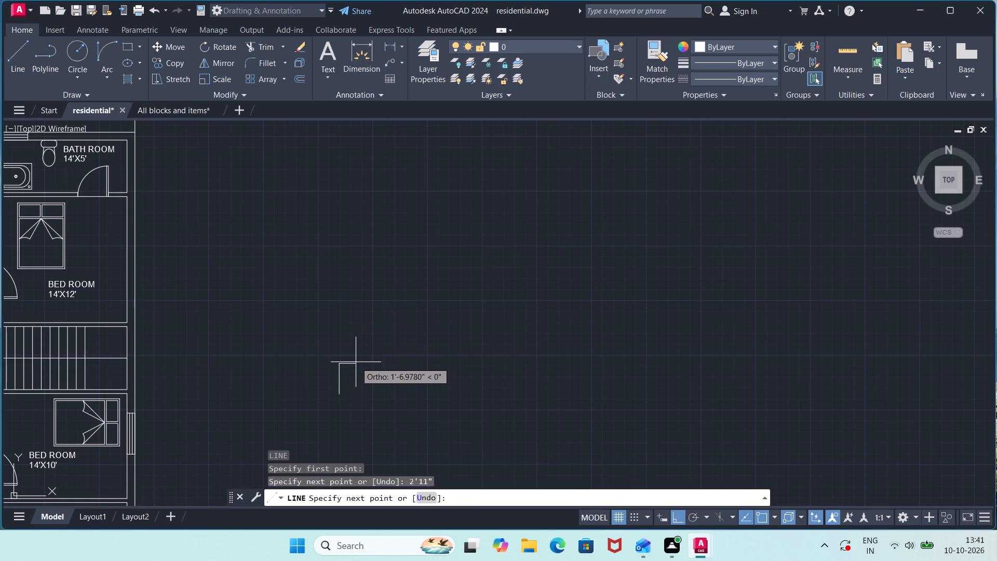
text(9")
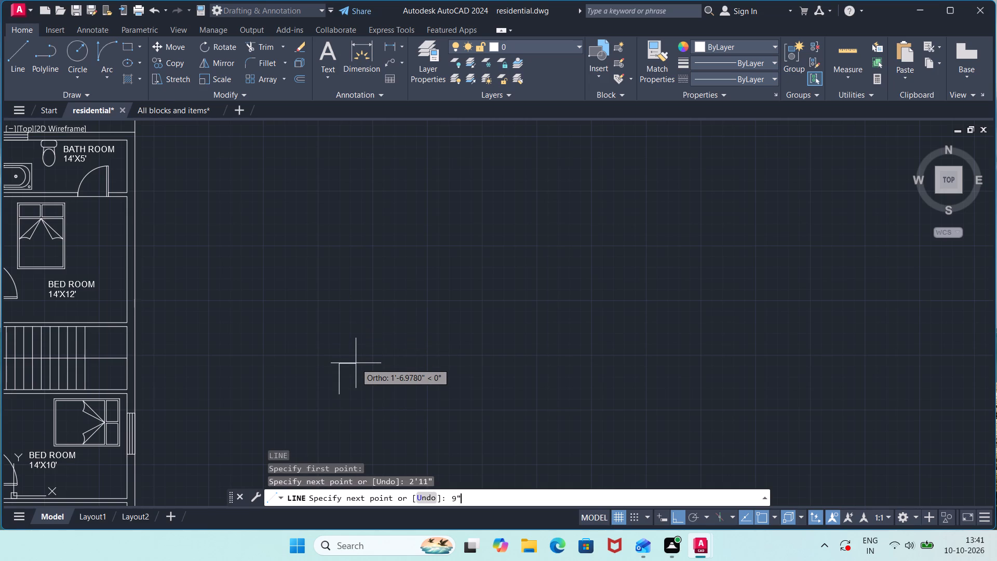
key(Return)
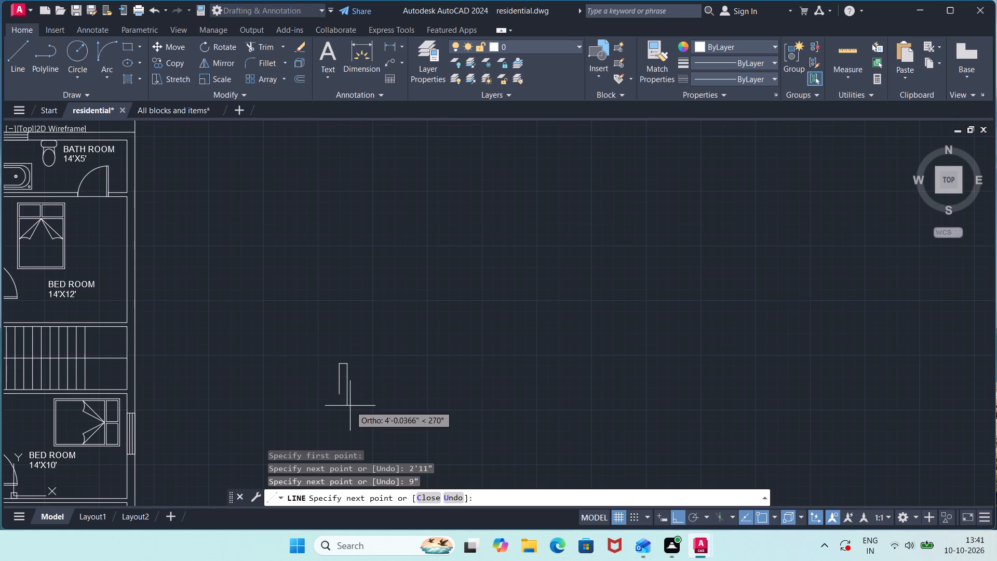
key(2)
key(apostrophe)
text(11")
key(Return)
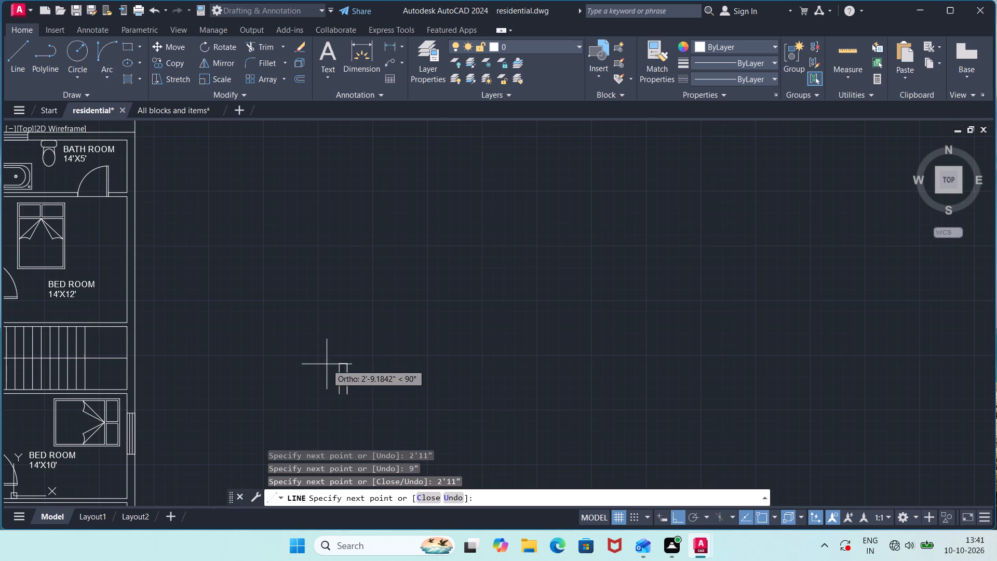
click(340, 397)
key(Escape)
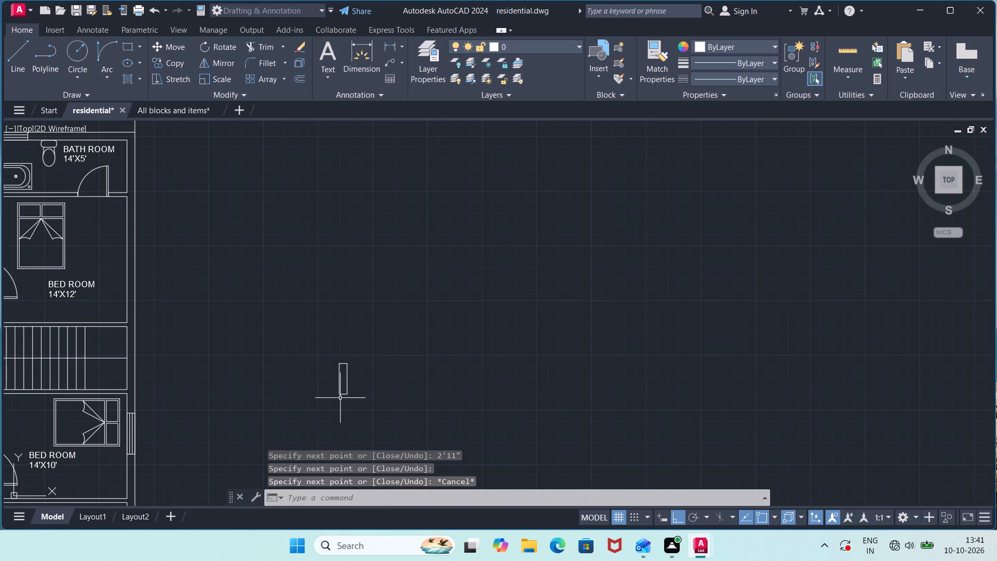
Draw a vertical centreline through the 2'11" rectangle between the midpoints of its bottom and top edges.
scroll(340, 398, up, 2)
key(l)
key(Return)
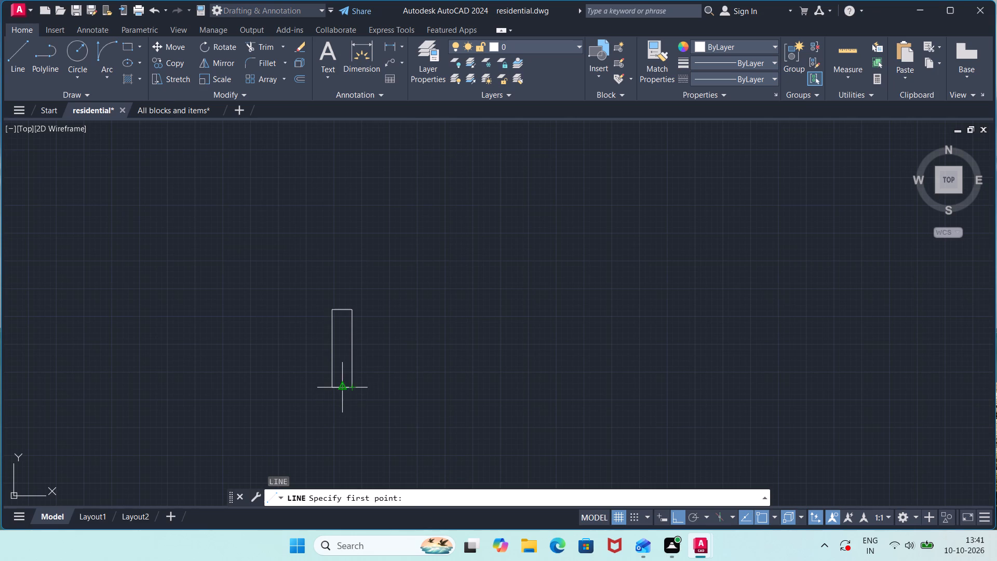
click(344, 384)
click(343, 311)
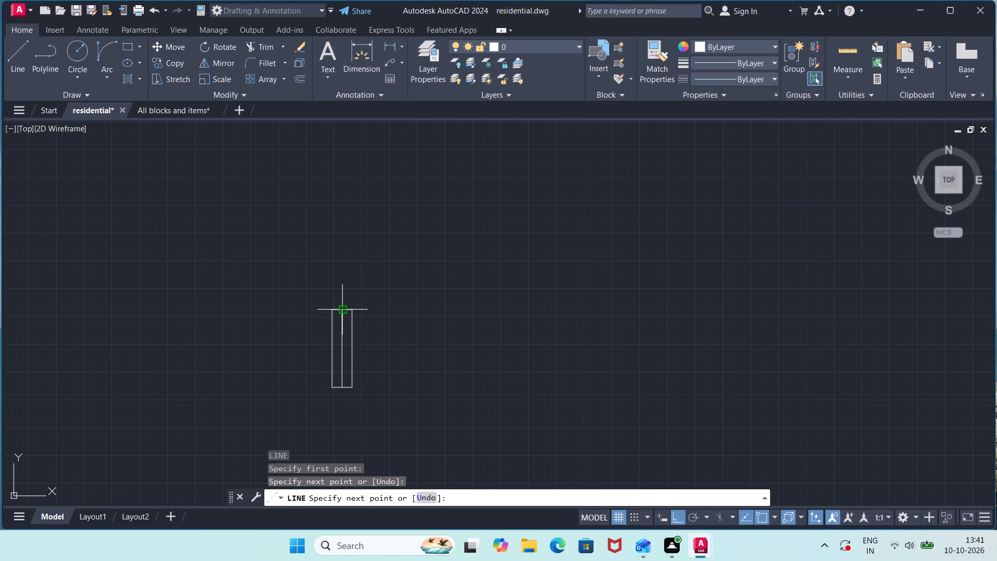
key(Escape)
Offset the centreline 1.5" to both sides and delete the original centreline.
key(o)
text(FF)
key(Return)
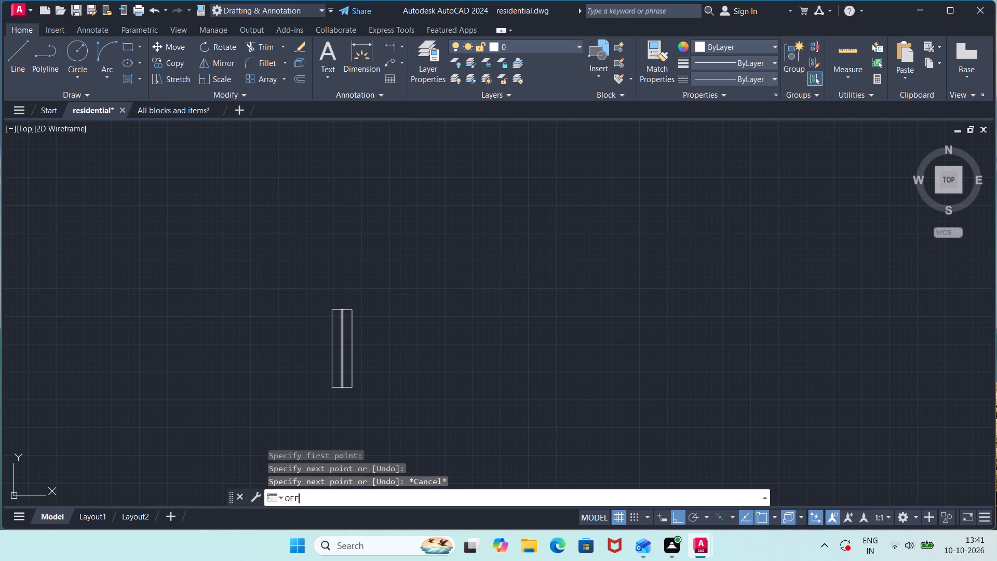
key(Return)
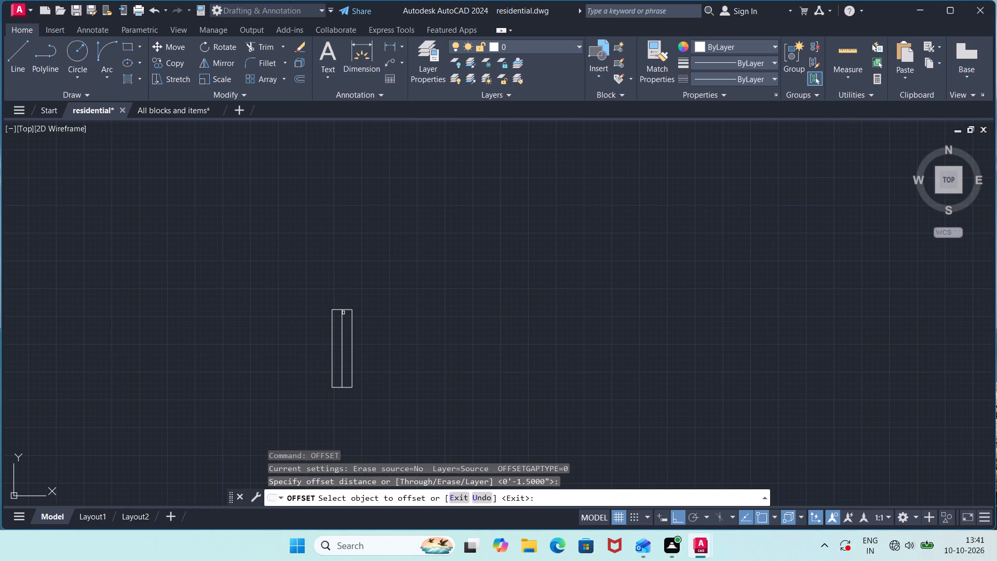
click(343, 328)
click(348, 331)
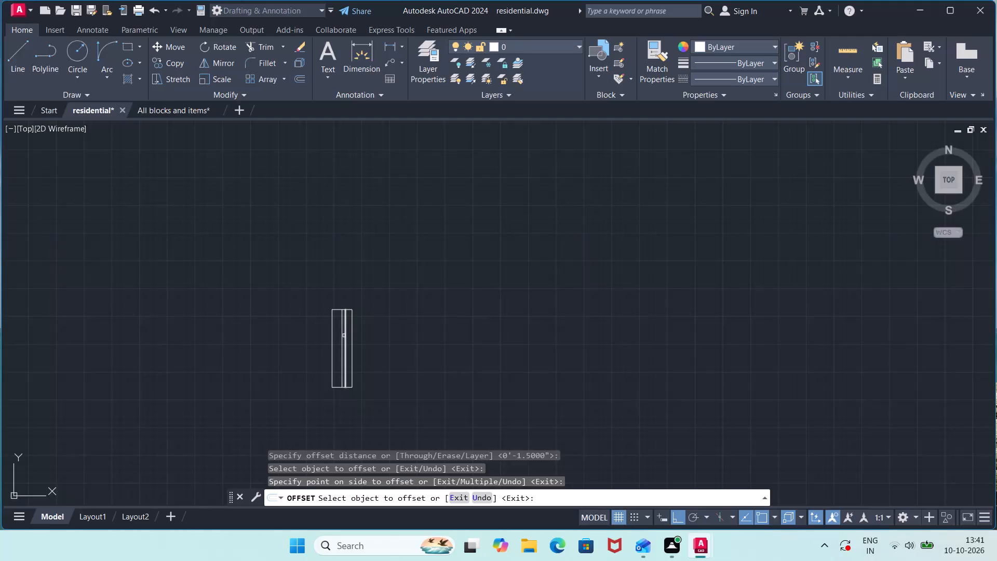
click(341, 341)
click(336, 342)
key(Escape)
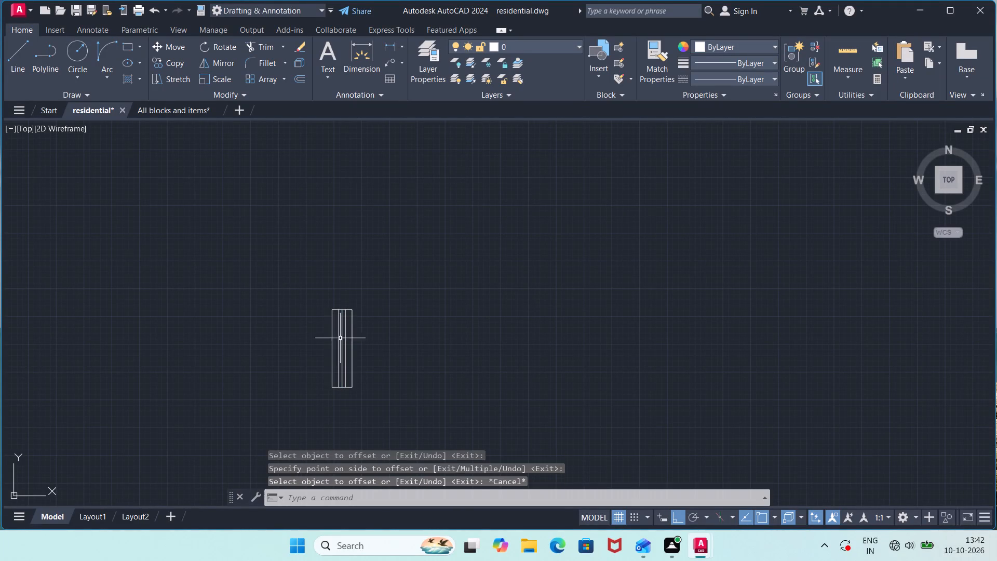
click(342, 339)
key(Delete)
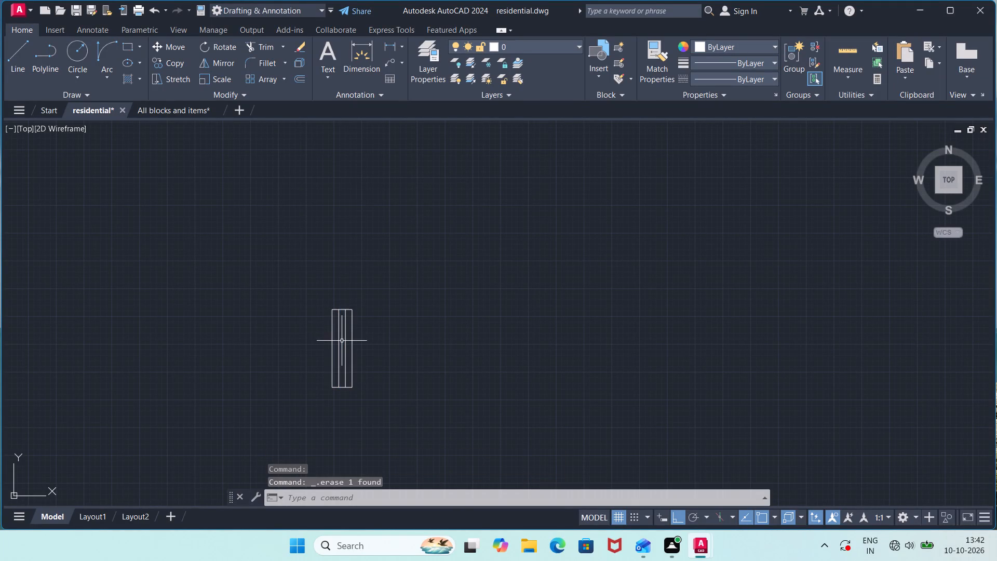
Move the 2'11" window symbol by its top west corner into the east wall beside the staircase.
drag(367, 284, 368, 292)
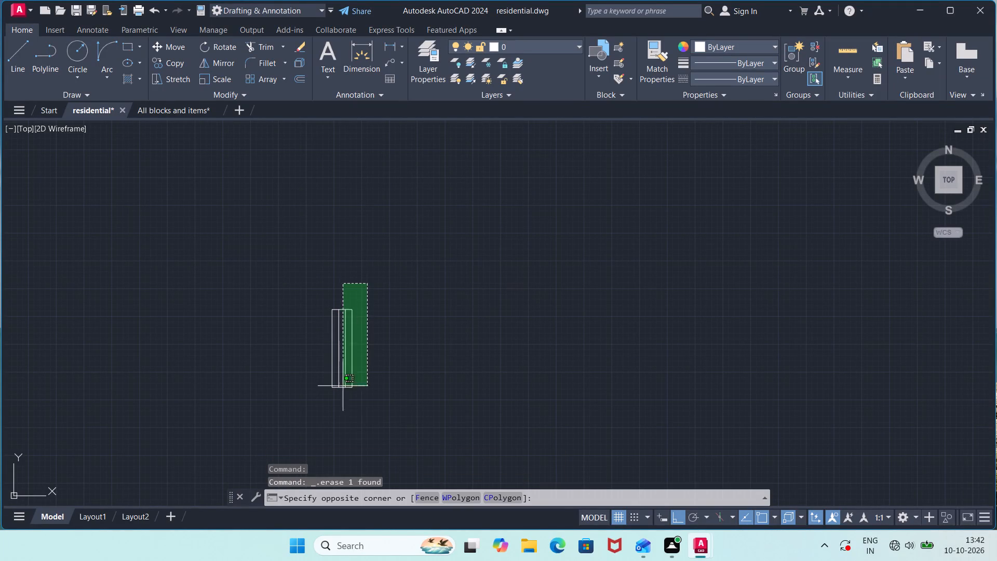
click(296, 473)
click(319, 428)
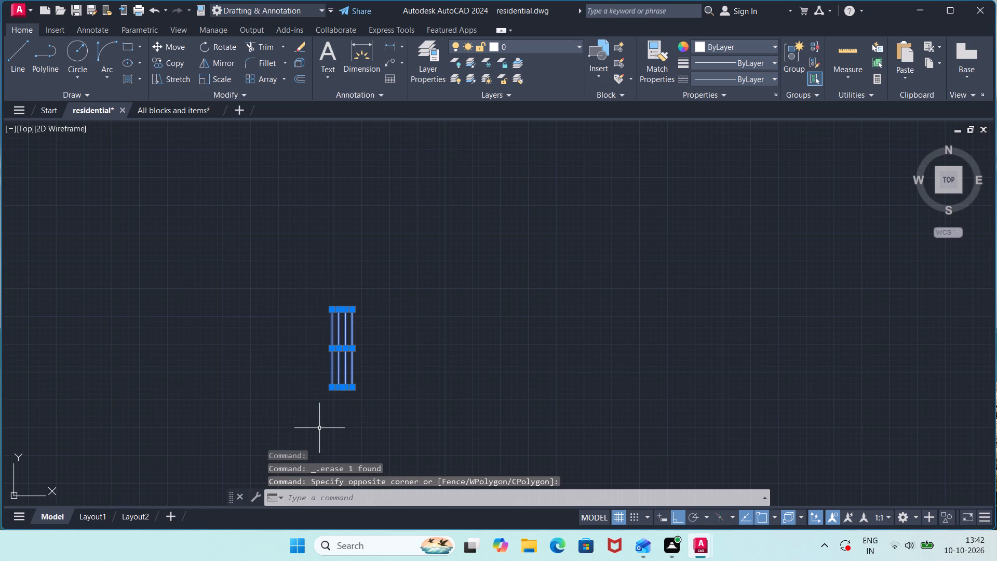
key(m)
key(Return)
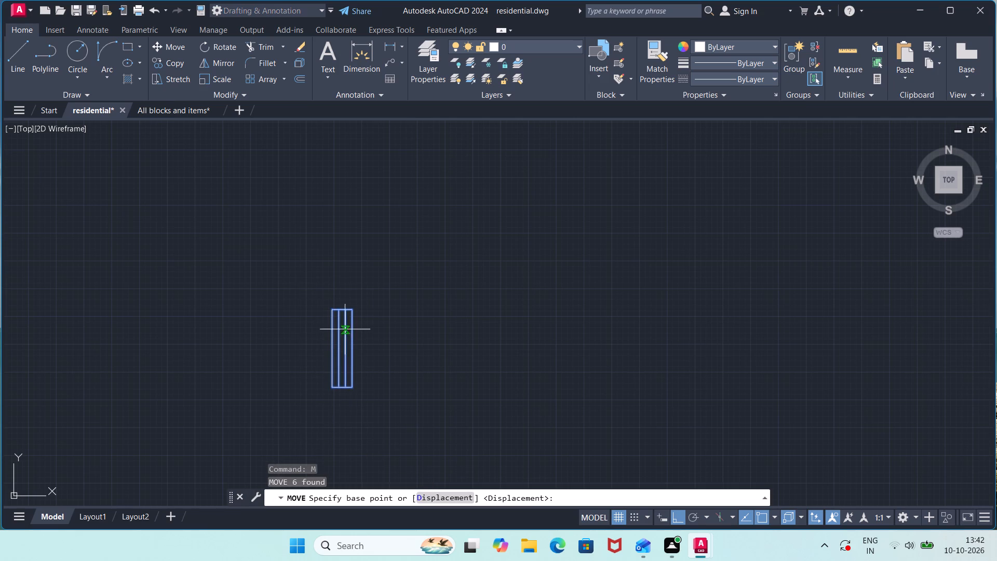
click(333, 311)
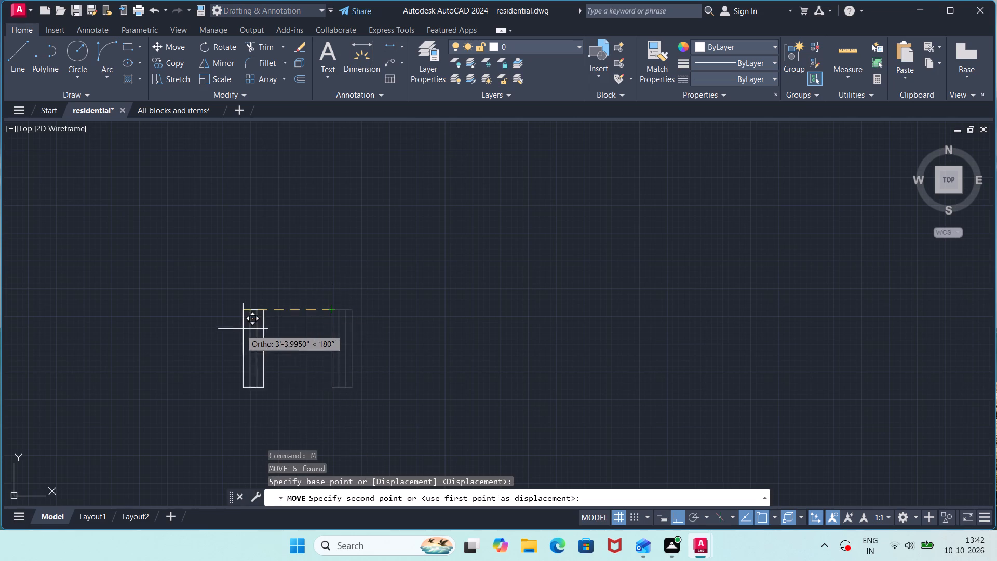
scroll(240, 330, down, 3)
middle_drag(222, 328, 237, 321)
scroll(171, 319, up, 2)
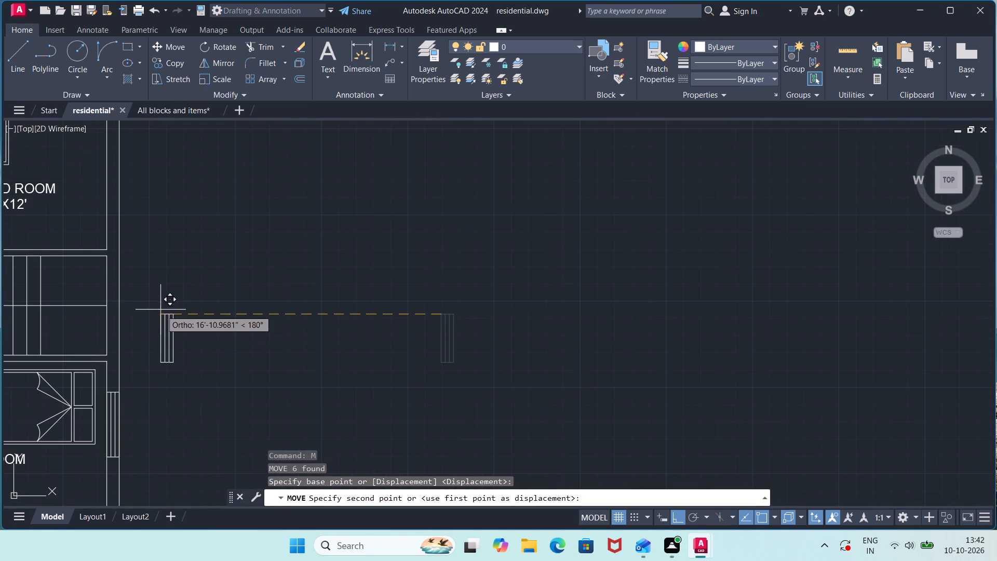
click(105, 292)
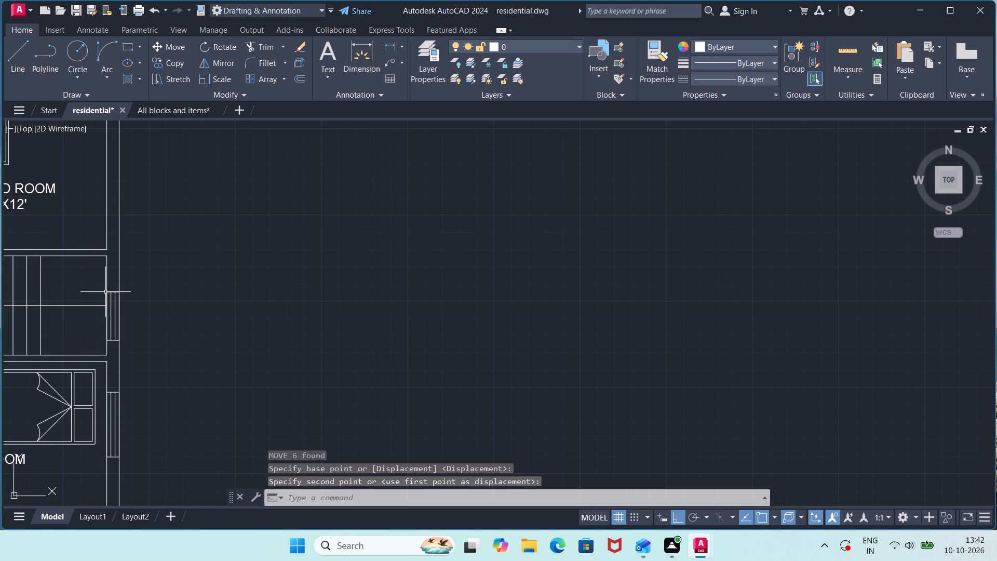
Draw a 3'11" high by 9" wide window rectangle with lines in the empty space east of the plan.
scroll(187, 287, down, 2)
middle_drag(325, 322, 359, 431)
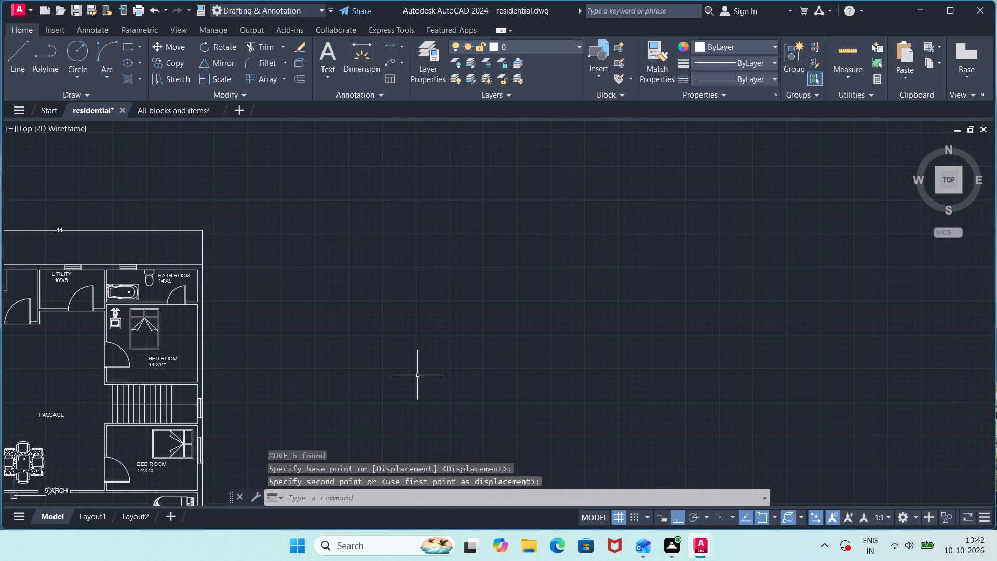
scroll(423, 358, up, 1)
key(l)
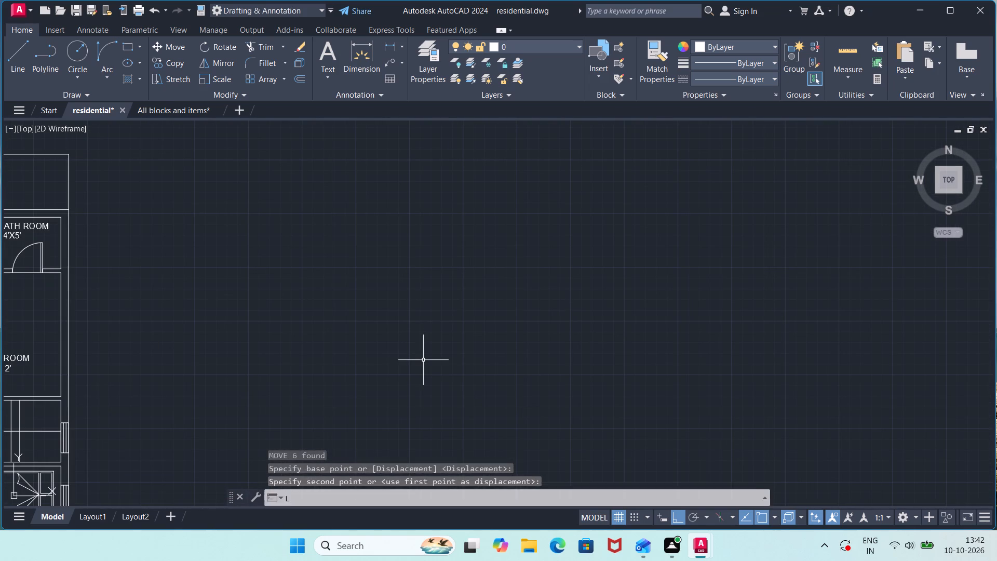
key(Return)
click(399, 363)
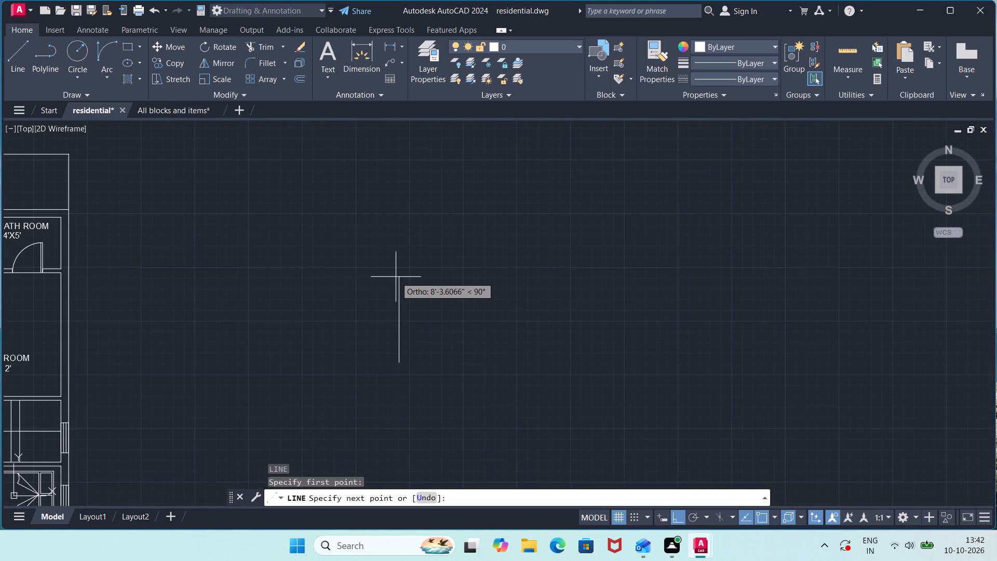
text(3')
text(11")
key(Return)
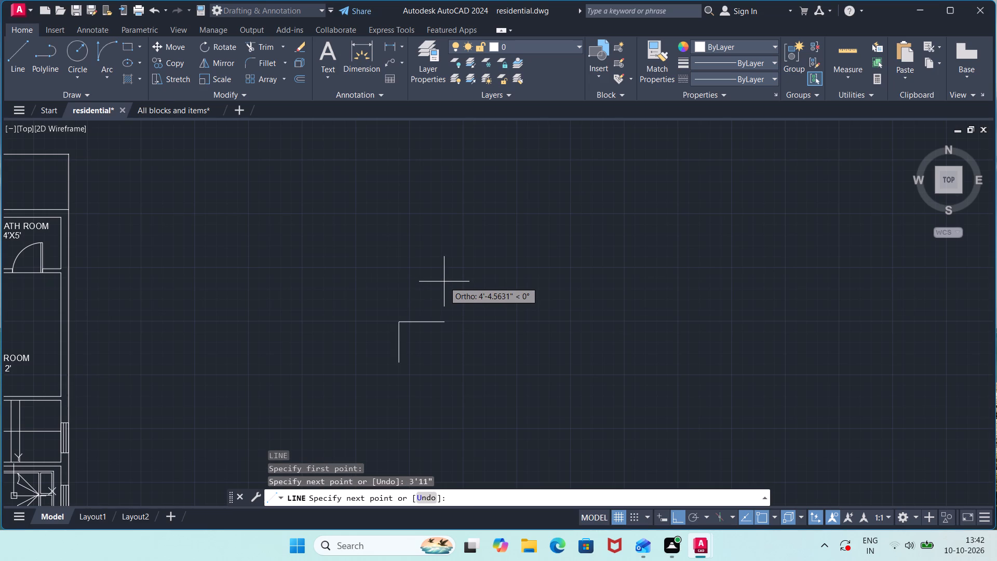
key(9)
key(Return)
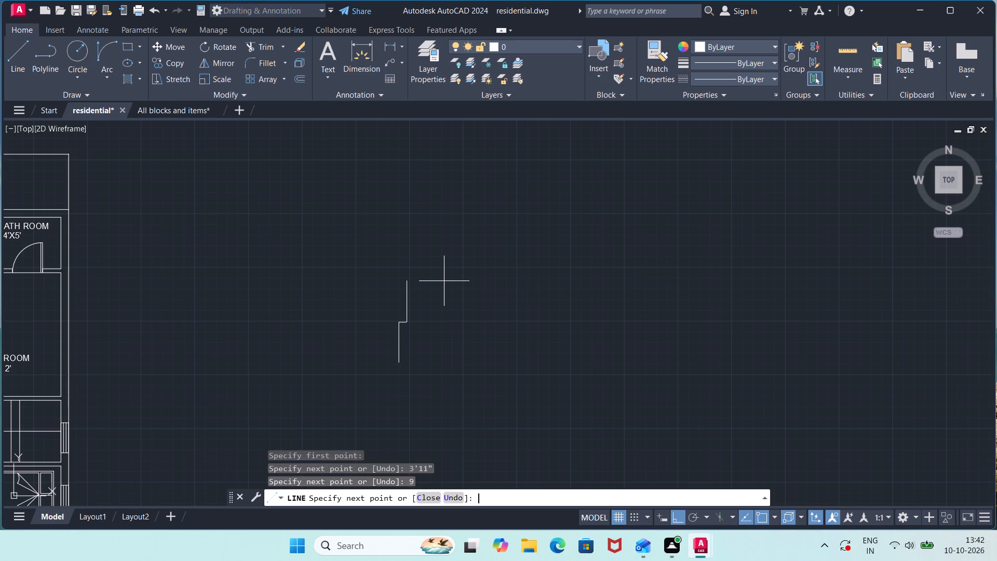
key(3)
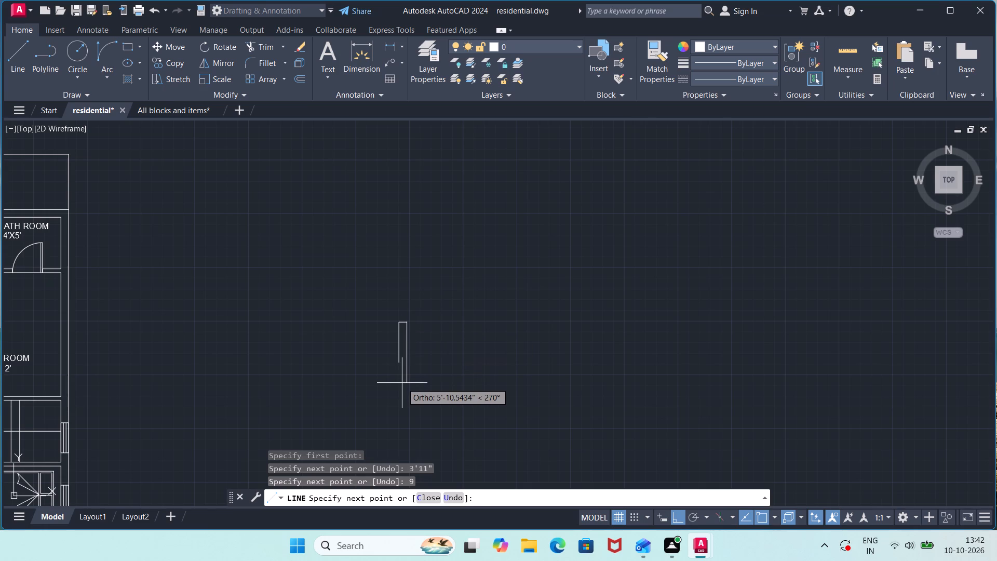
text('11")
key(Return)
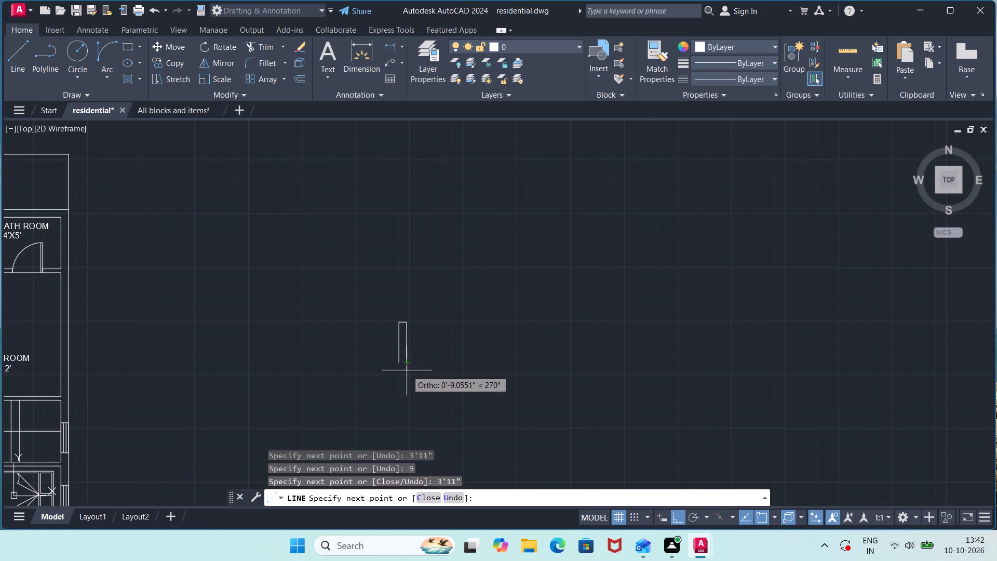
scroll(399, 361, up, 2)
click(394, 367)
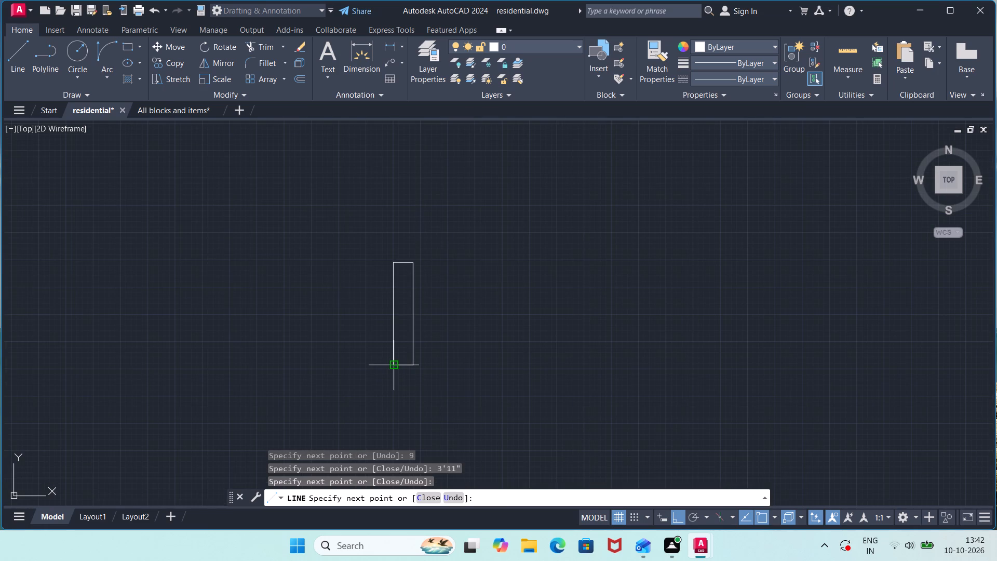
key(Escape)
Draw a vertical centreline through the 3'11" rectangle between the midpoints of its bottom and top edges.
key(l)
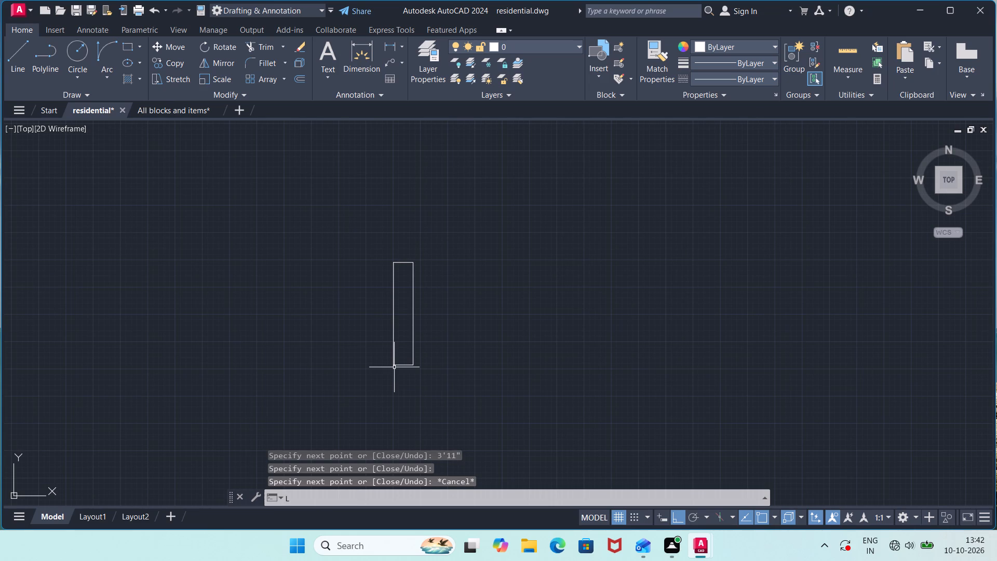
key(Return)
click(403, 363)
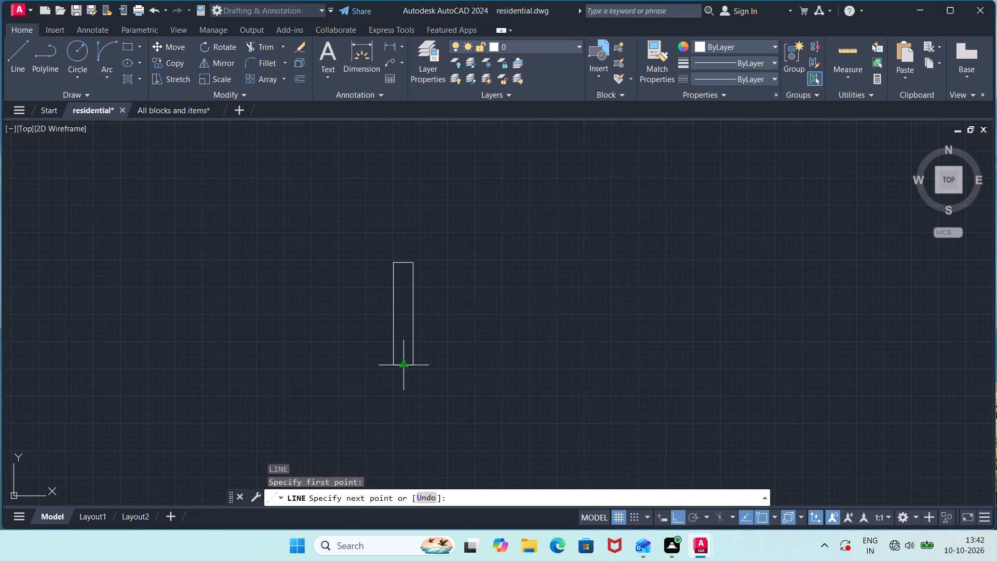
click(400, 262)
key(Escape)
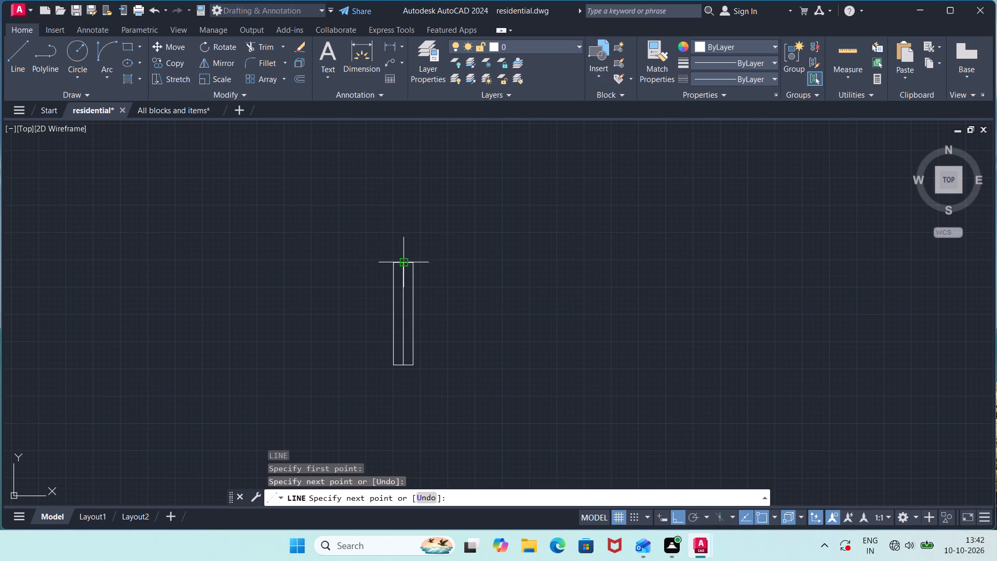
Offset the centreline 1.5" to both sides and delete the original centreline.
text(OFF)
key(Return)
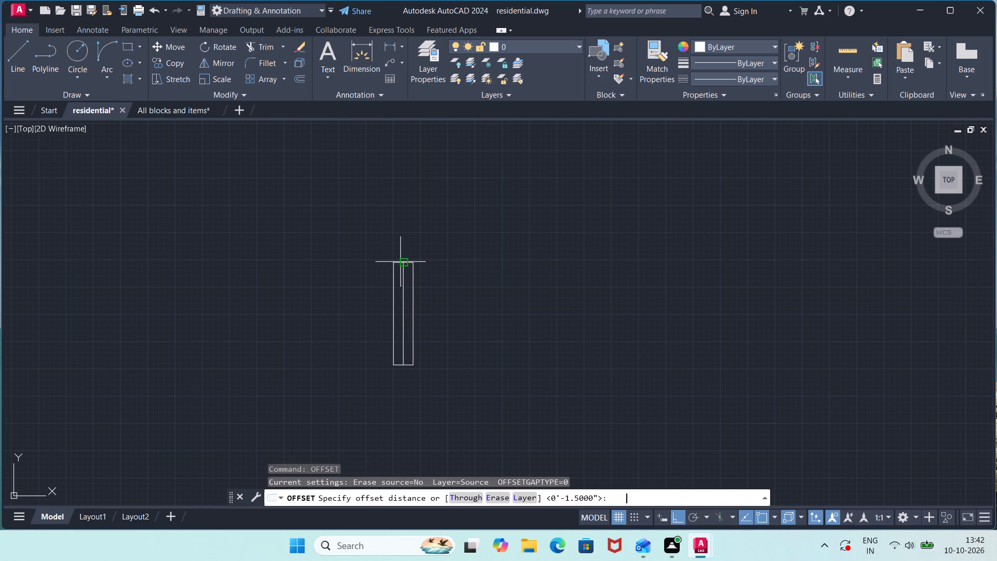
key(Return)
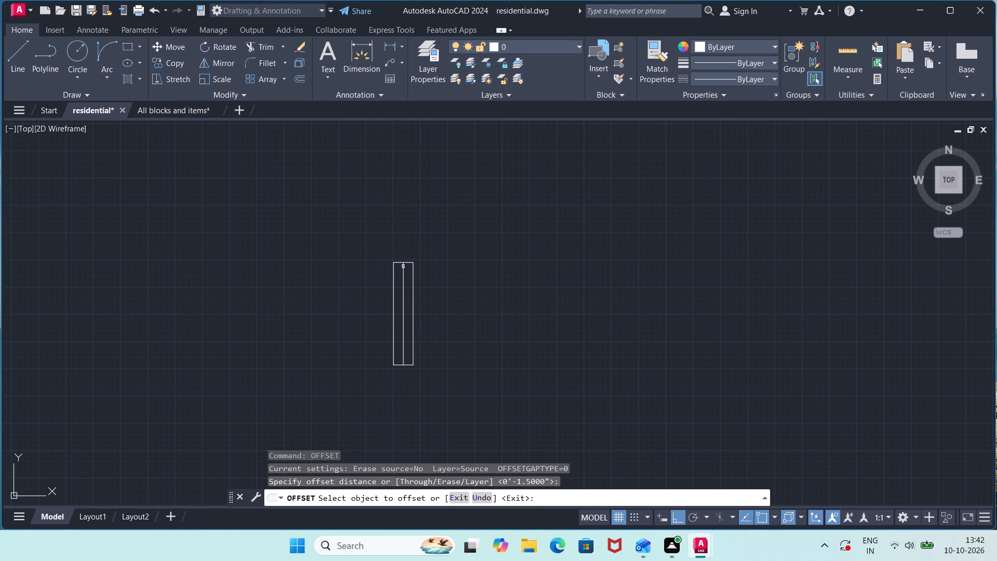
click(402, 277)
click(385, 278)
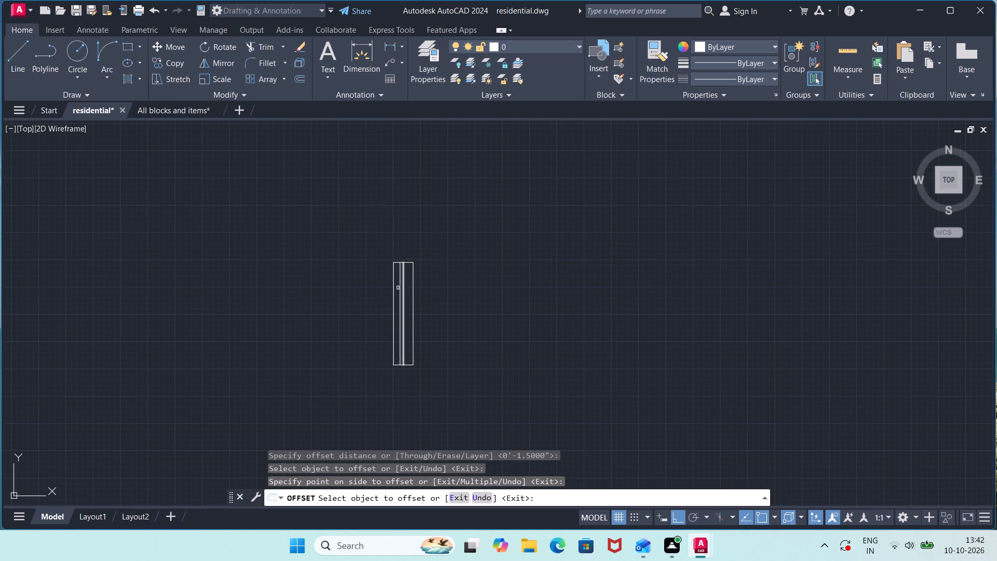
click(404, 288)
click(414, 289)
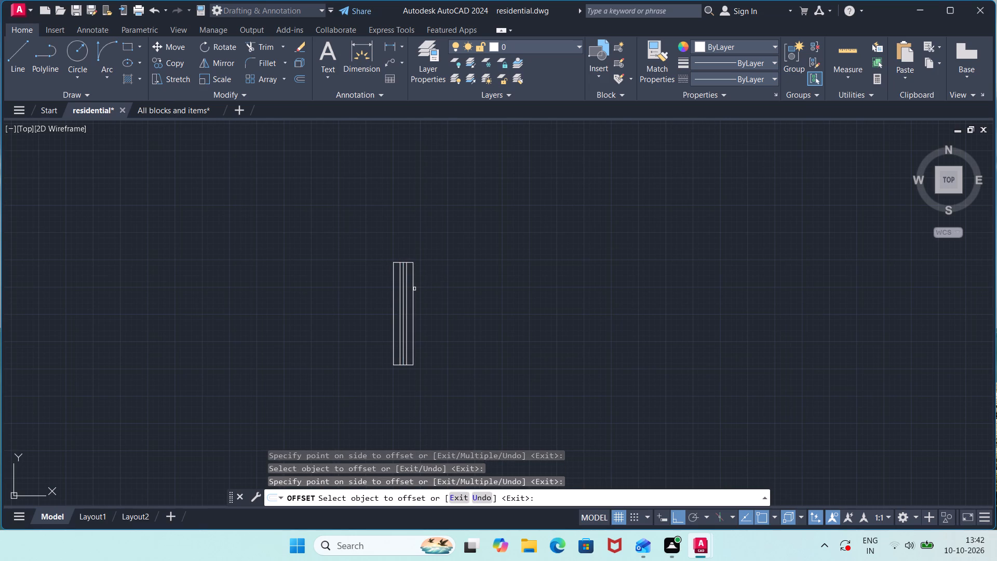
key(Escape)
click(403, 304)
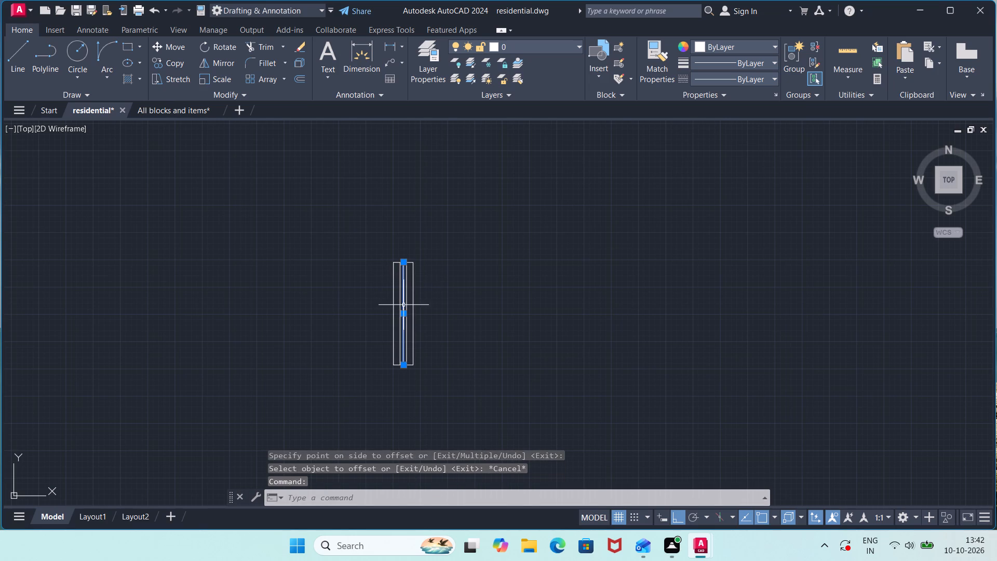
key(Delete)
Move the 3'11" window symbol by its bottom west corner into the east wall beside the 14'X12' bedroom.
scroll(403, 306, down, 1)
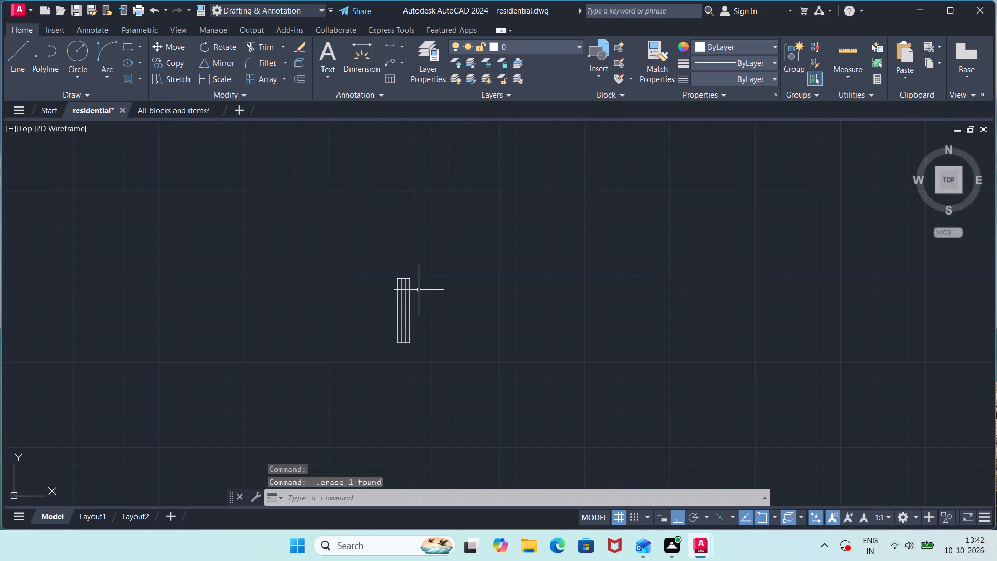
drag(427, 253, 427, 262)
click(356, 411)
key(m)
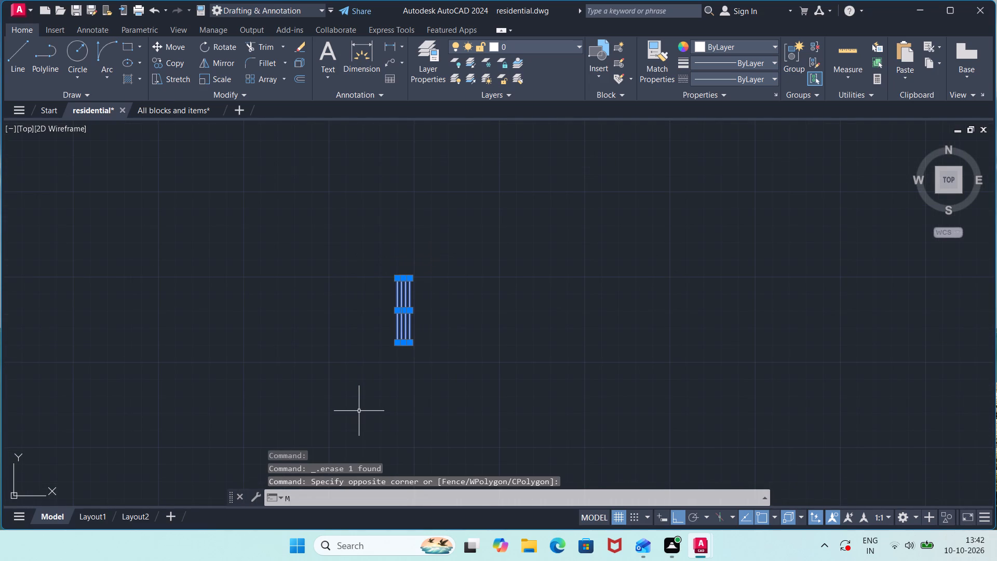
key(Return)
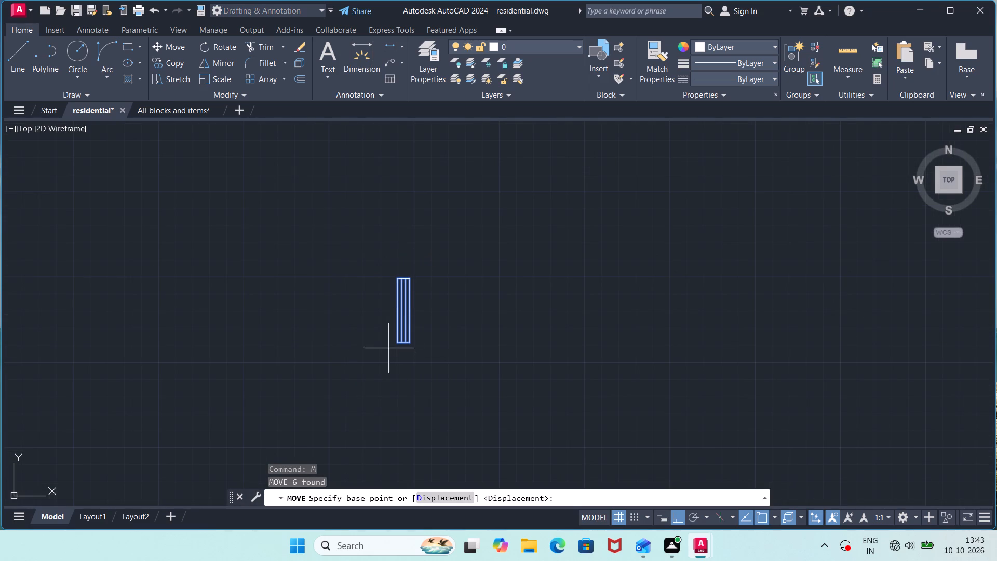
click(399, 341)
scroll(243, 326, down, 3)
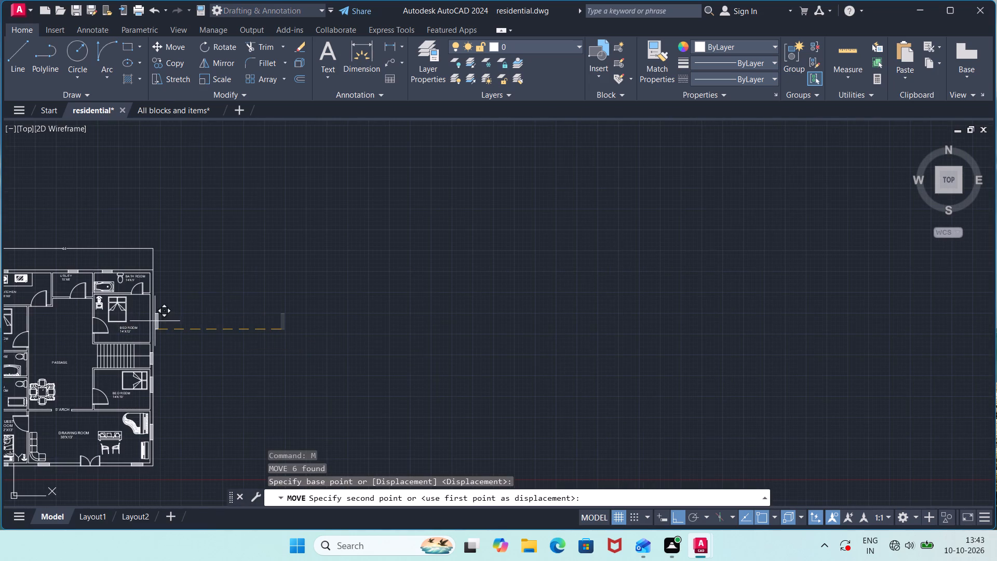
scroll(155, 319, up, 2)
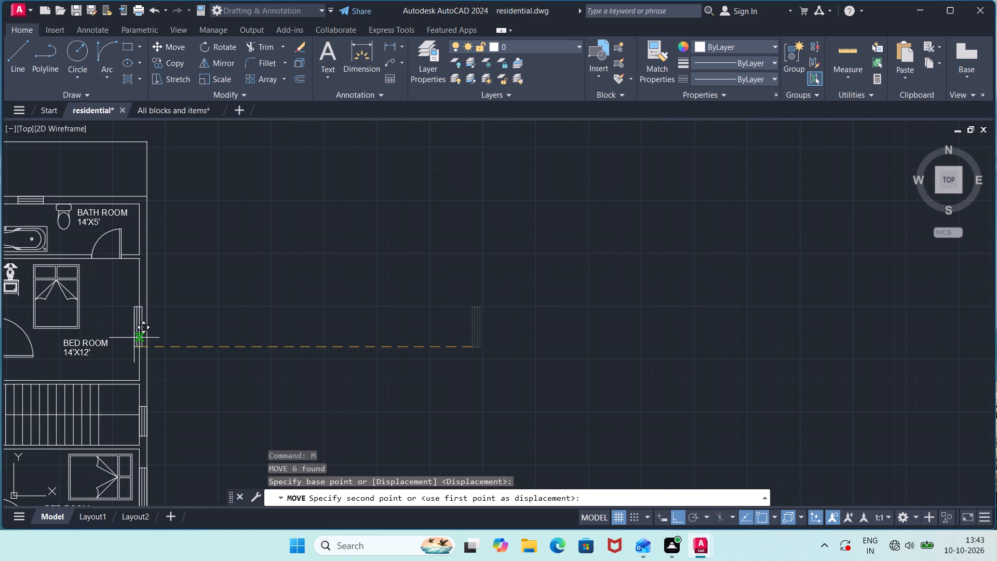
click(140, 351)
Find the pair of badminton rackets in the All blocks and items drawing and copy it with the ornament lines just below.
scroll(292, 345, down, 2)
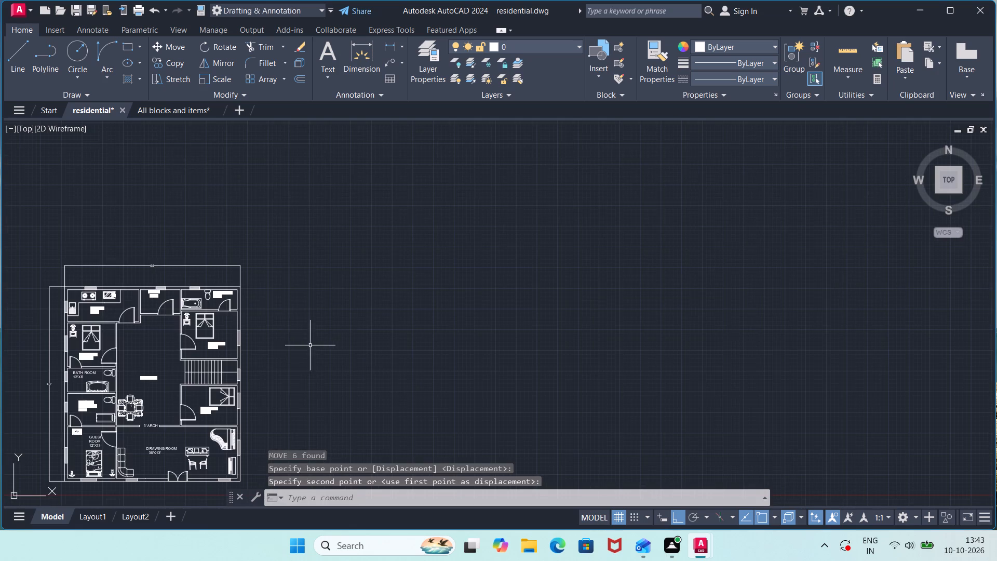
scroll(102, 335, up, 1)
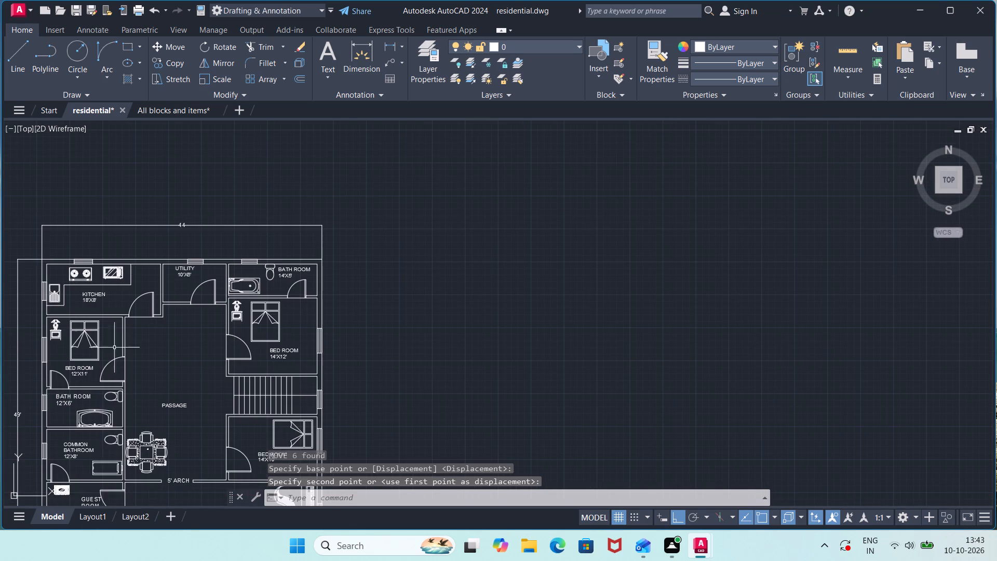
scroll(161, 365, up, 1)
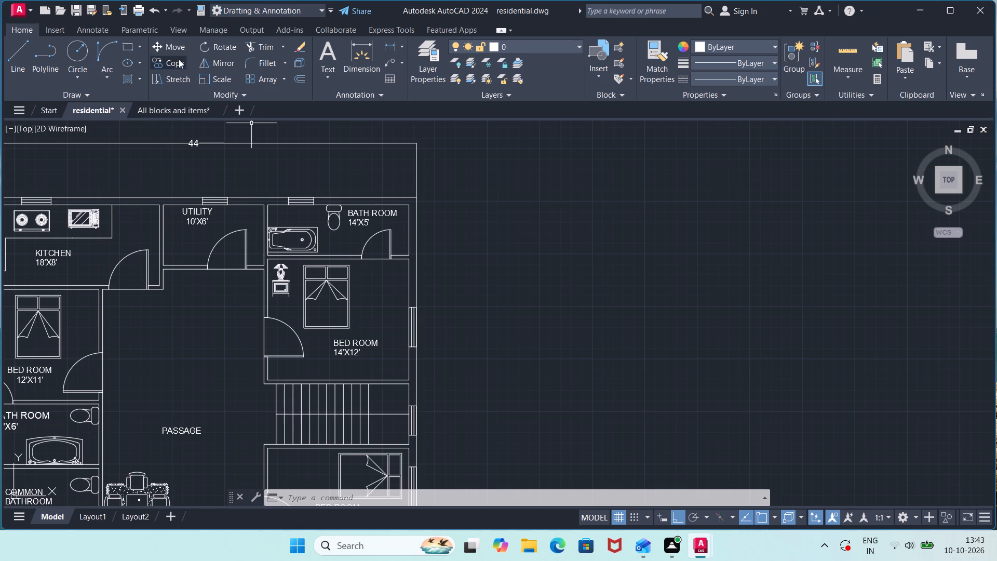
click(173, 111)
scroll(304, 302, down, 1)
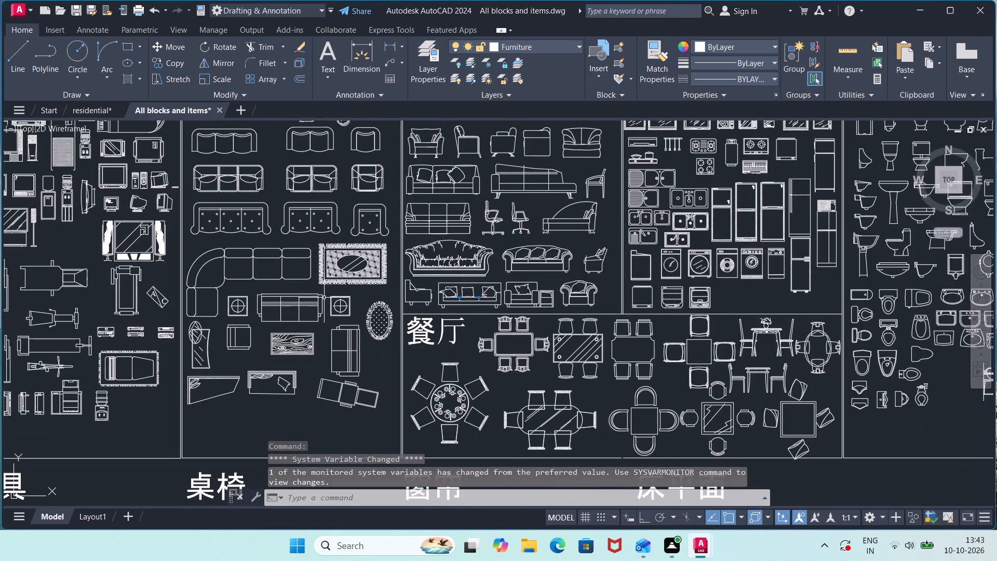
middle_drag(353, 300, 677, 242)
middle_drag(277, 298, 381, 399)
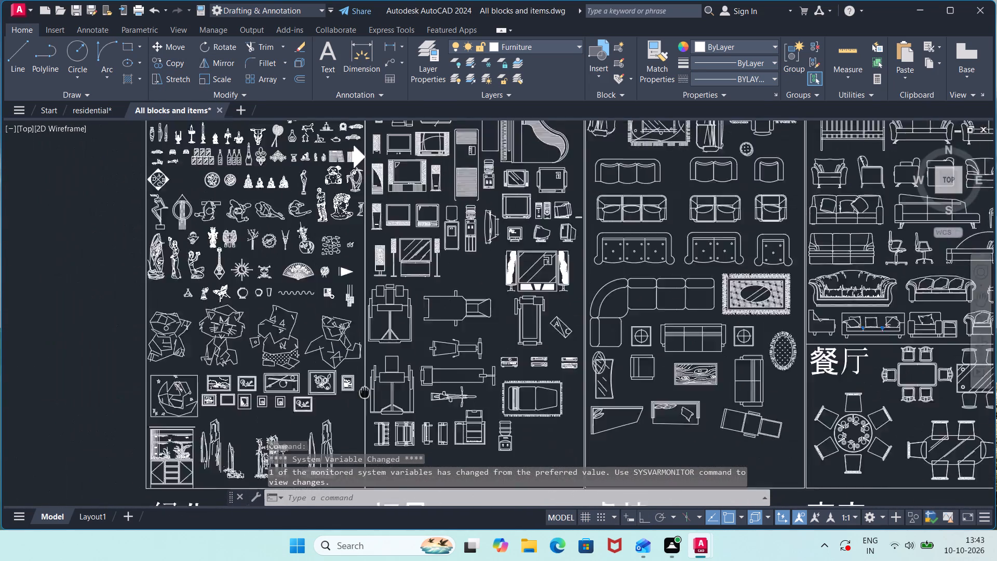
middle_drag(381, 399, 425, 408)
scroll(339, 282, up, 2)
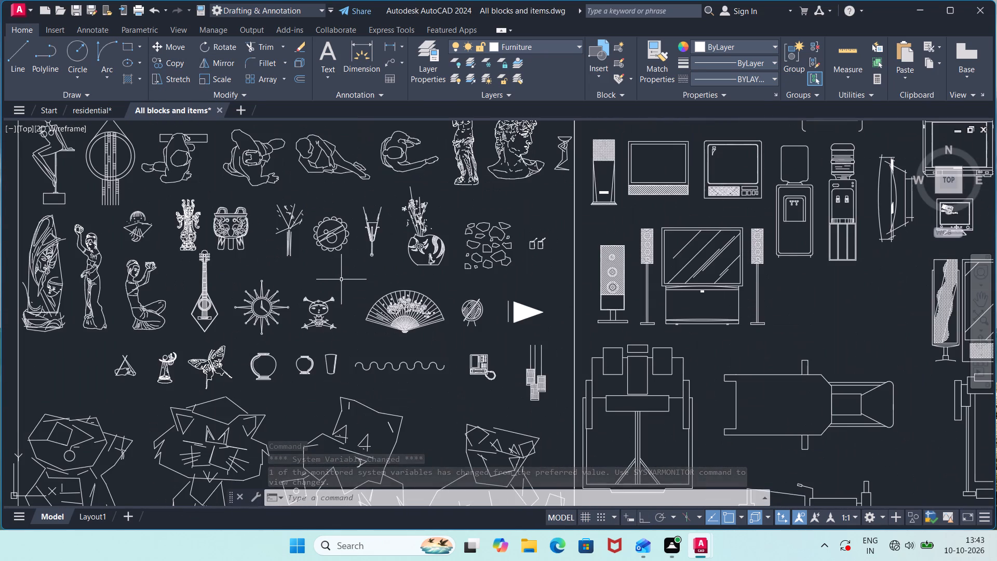
middle_drag(341, 279, 359, 362)
middle_drag(378, 278, 380, 285)
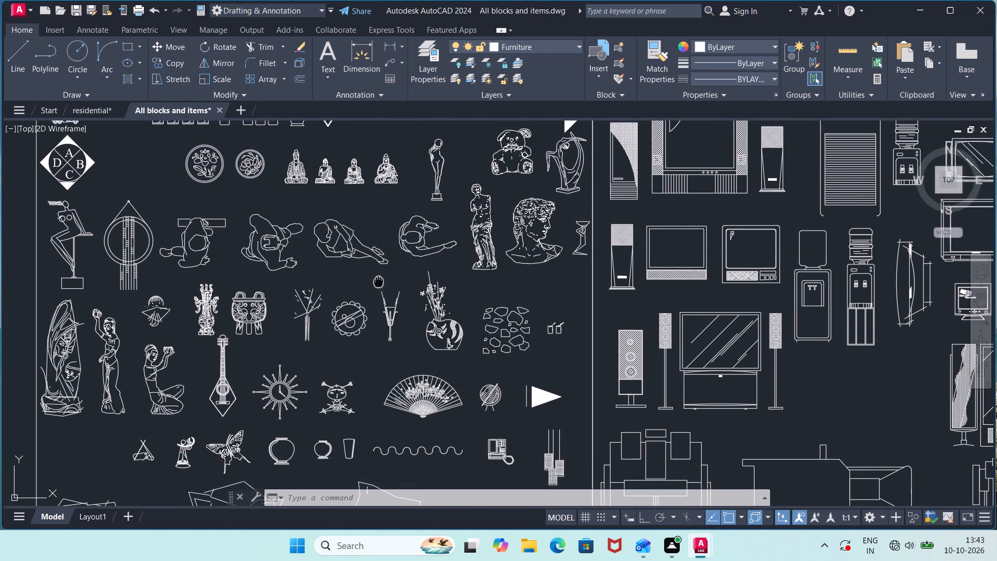
middle_drag(380, 285, 396, 357)
middle_drag(378, 287, 391, 346)
middle_drag(424, 269, 421, 289)
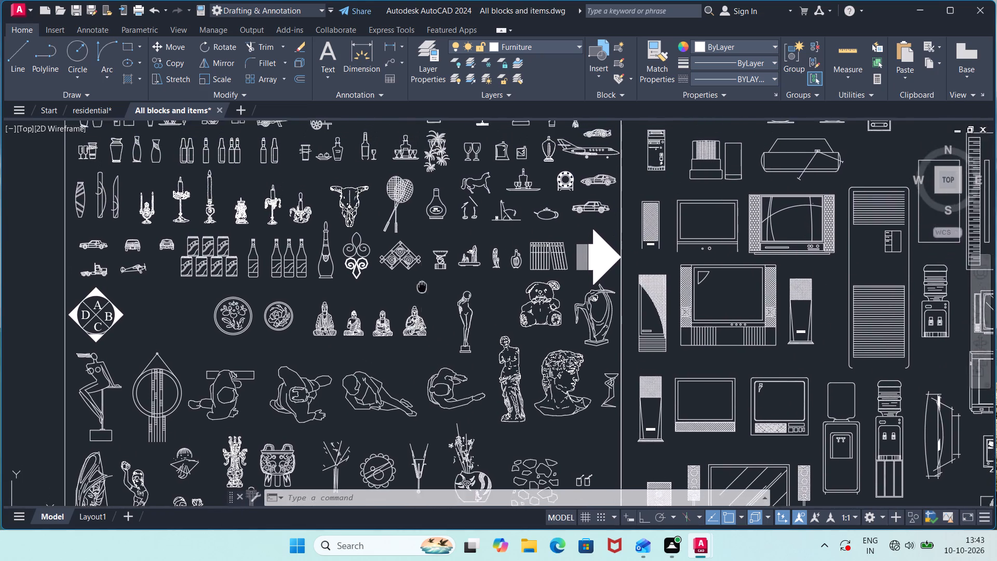
middle_drag(421, 289, 394, 351)
middle_drag(430, 279, 426, 305)
click(390, 269)
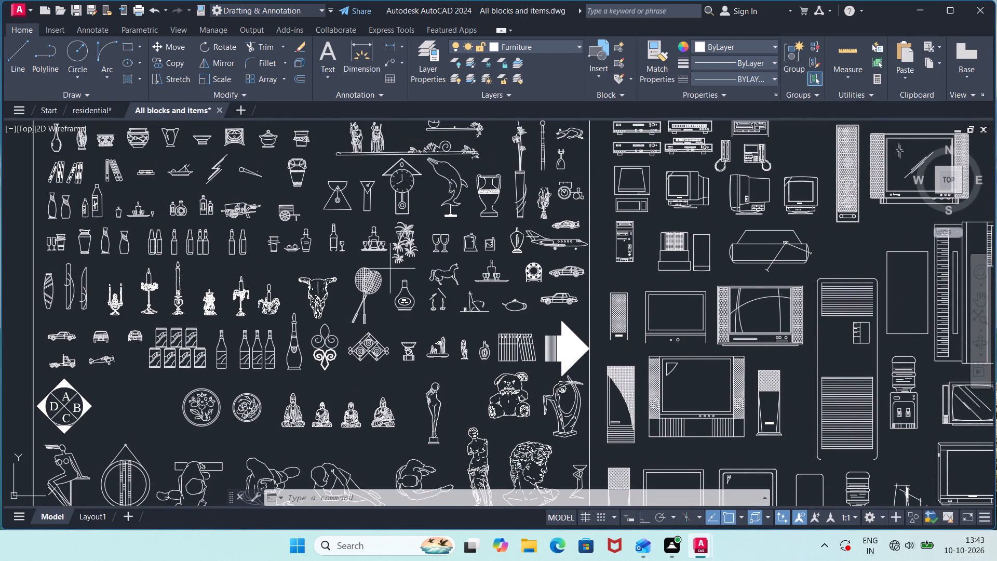
click(343, 339)
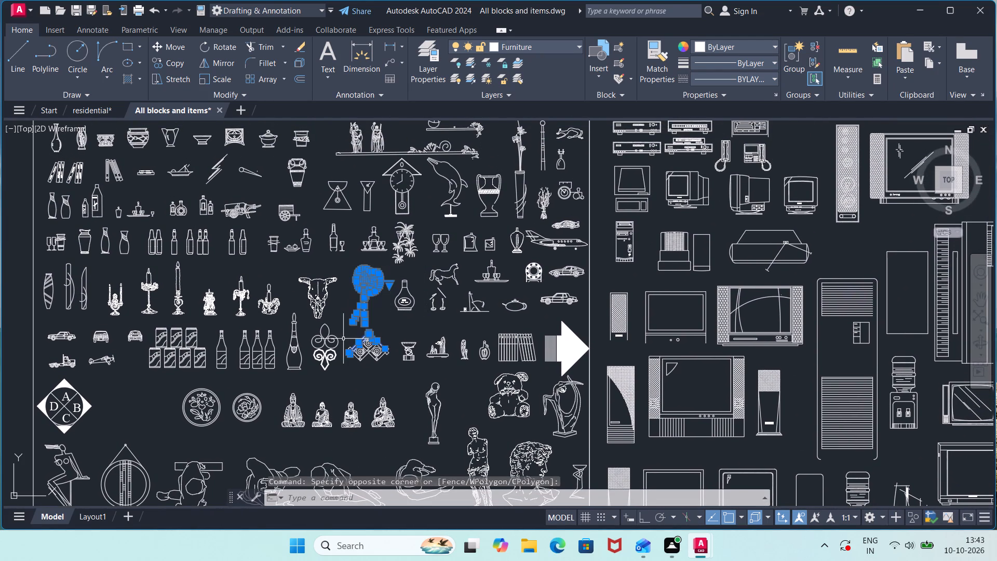
key(ctrl+c)
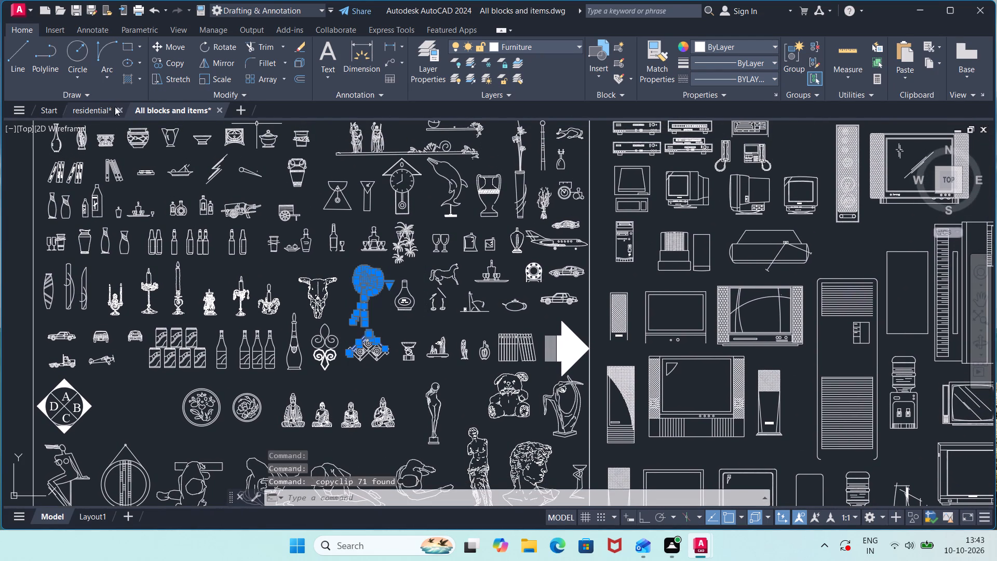
Switch to the residential drawing and paste the copied badminton rackets into the UTILITY 10'X6' room, west of the door swing.
click(106, 107)
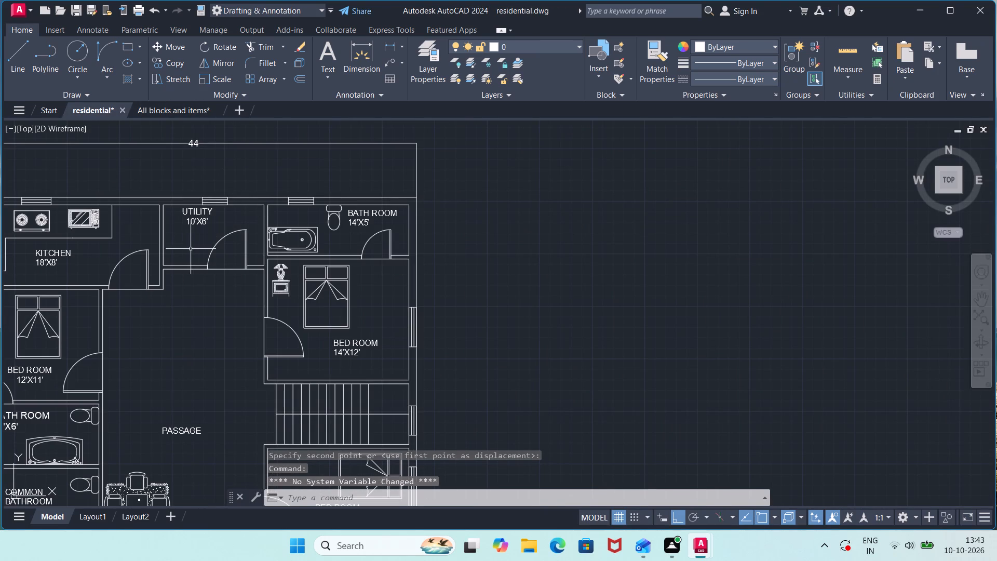
click(188, 251)
key(ctrl+v)
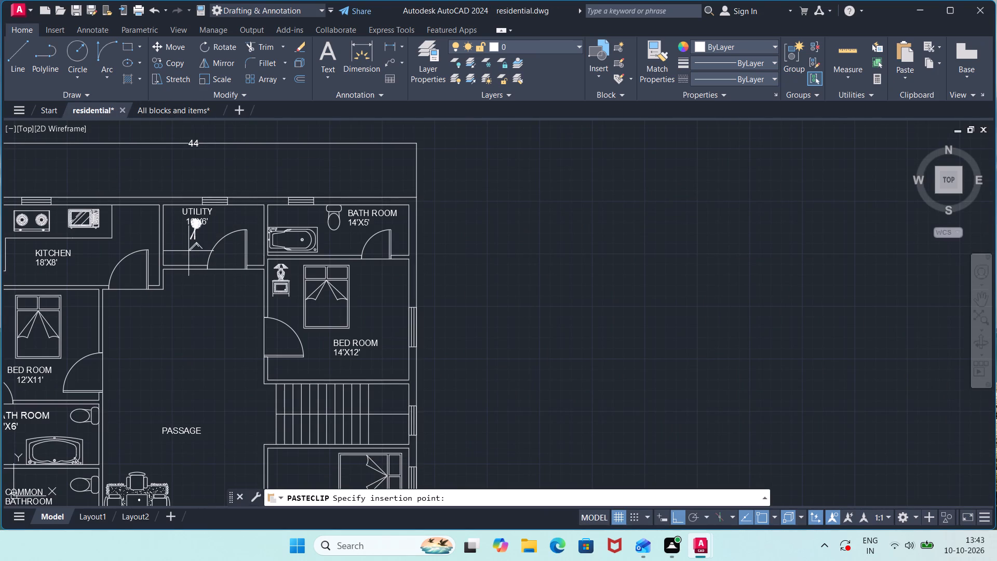
click(178, 261)
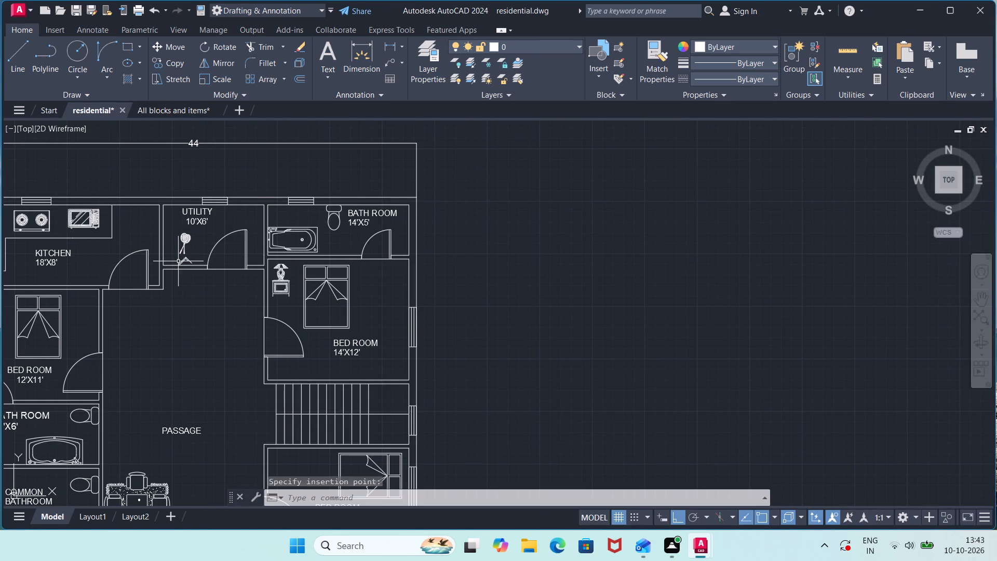
Delete the stray ornament lines pasted below the badminton rackets in the utility room.
click(191, 251)
click(179, 263)
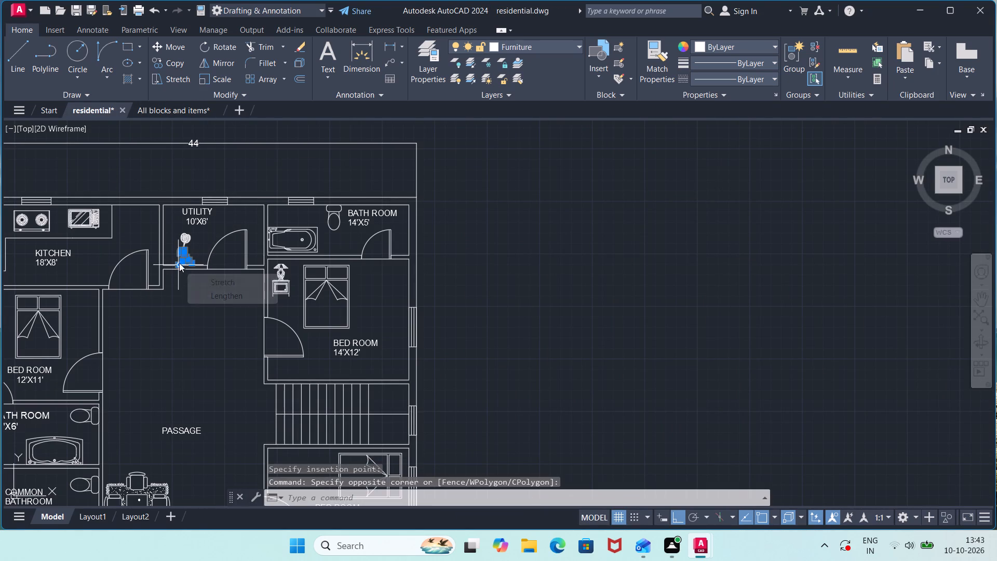
scroll(187, 255, up, 3)
key(Escape)
click(196, 258)
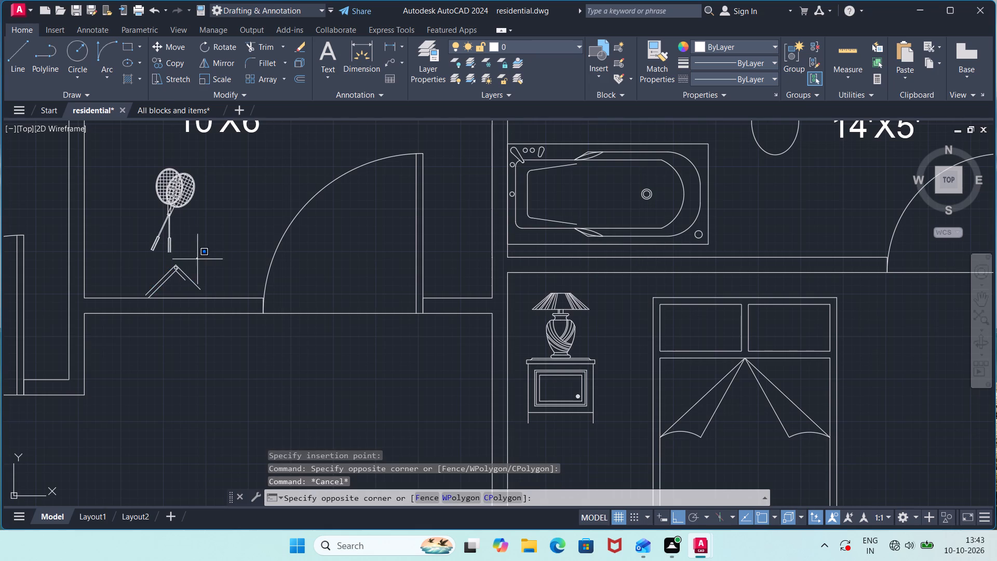
click(162, 280)
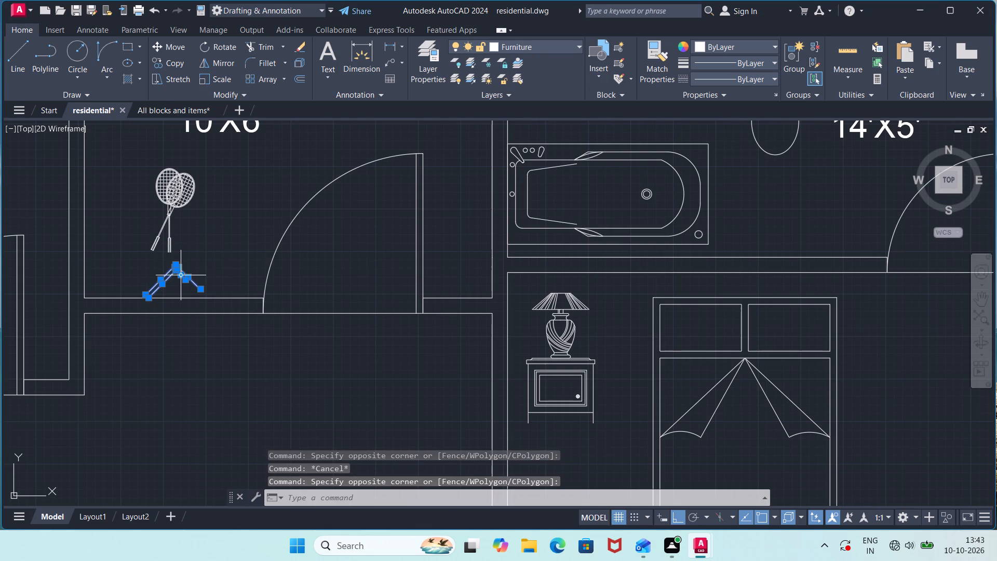
key(Delete)
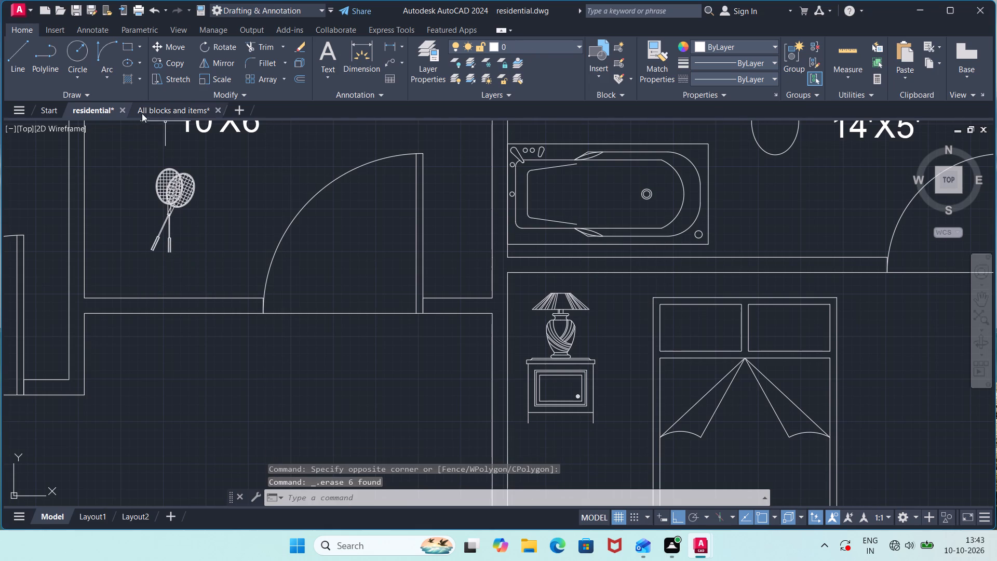
Find the group of three plain binders, one upright and two leaning, in the All blocks and items drawing and copy it.
click(154, 112)
scroll(236, 213, up, 3)
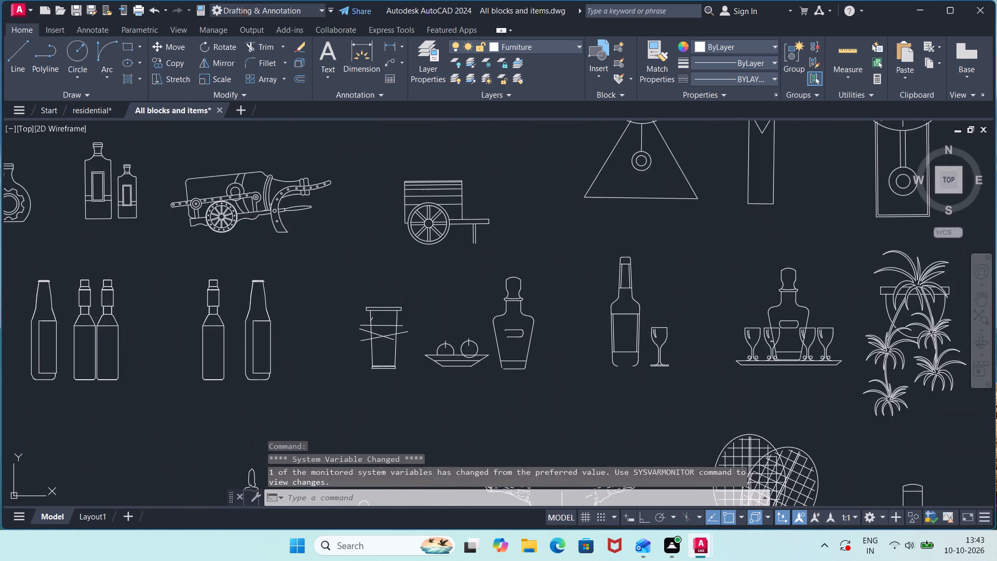
scroll(302, 226, down, 1)
scroll(462, 264, down, 1)
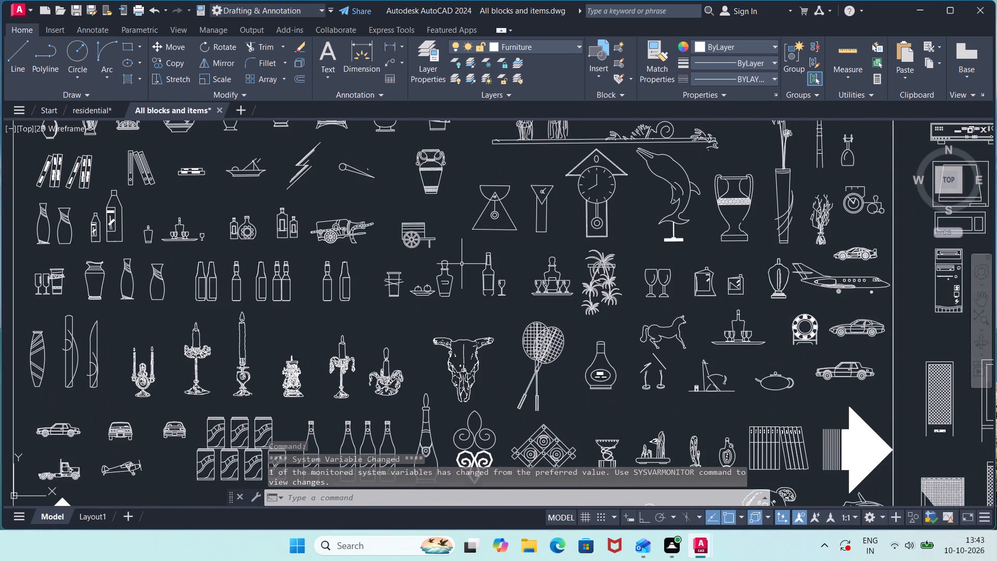
middle_drag(462, 264, 410, 210)
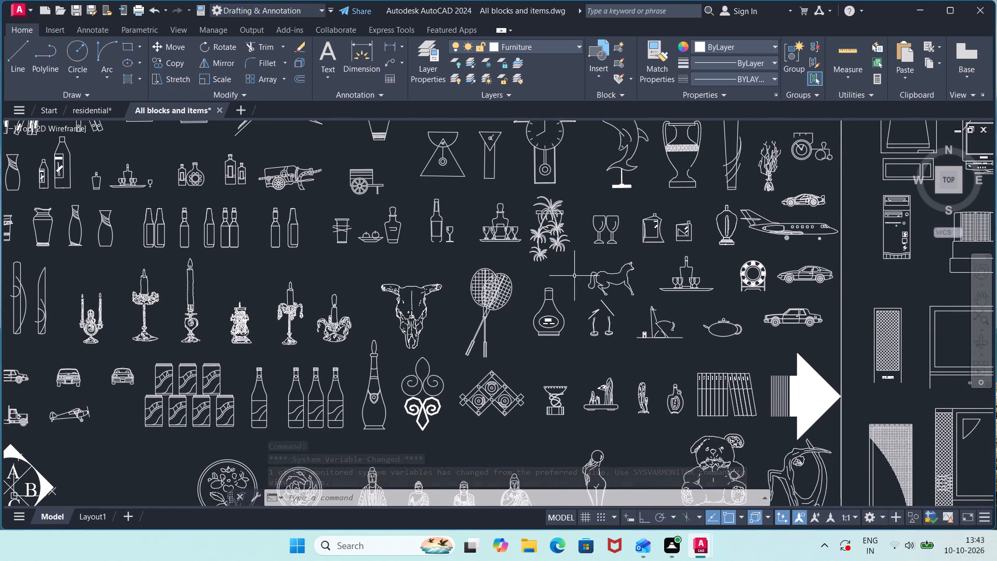
middle_drag(709, 275, 543, 381)
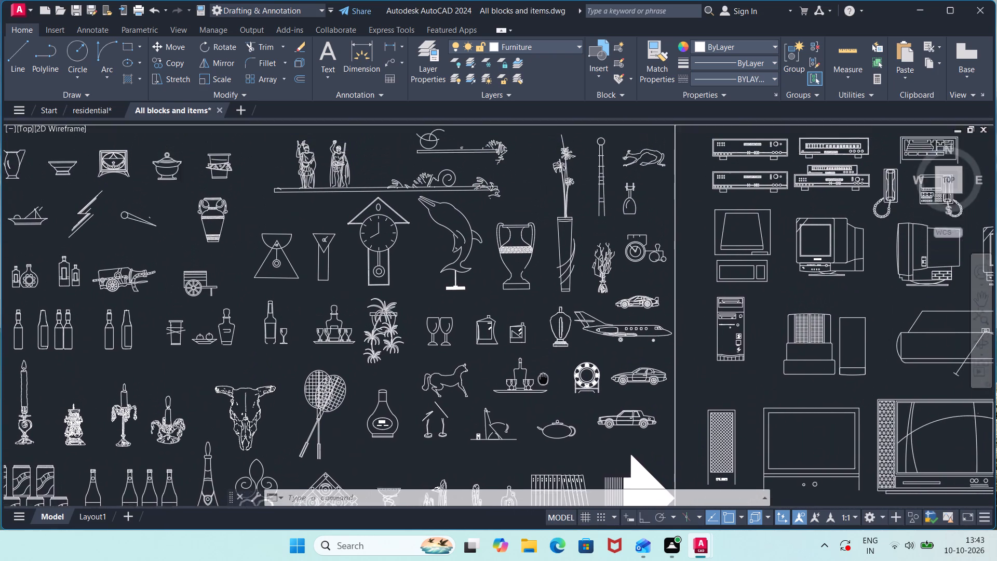
middle_drag(543, 381, 543, 391)
middle_drag(624, 237, 644, 305)
middle_drag(545, 266, 676, 278)
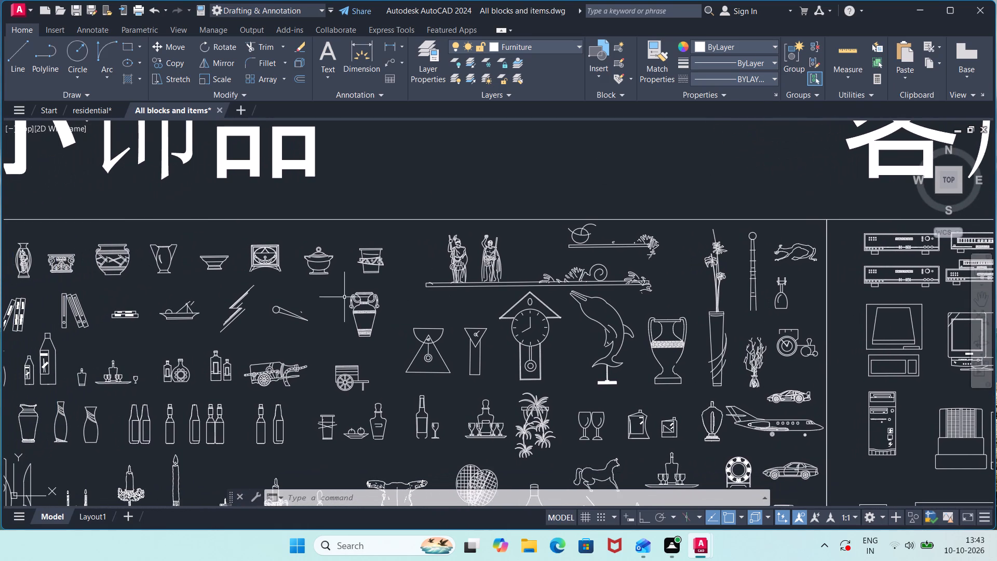
middle_drag(343, 297, 526, 273)
click(268, 256)
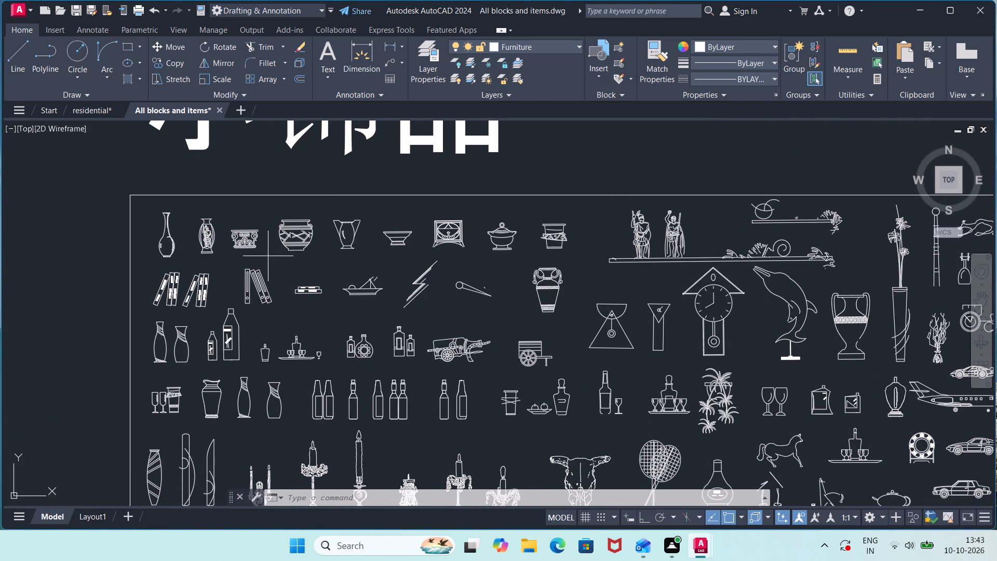
click(244, 312)
scroll(273, 290, up, 3)
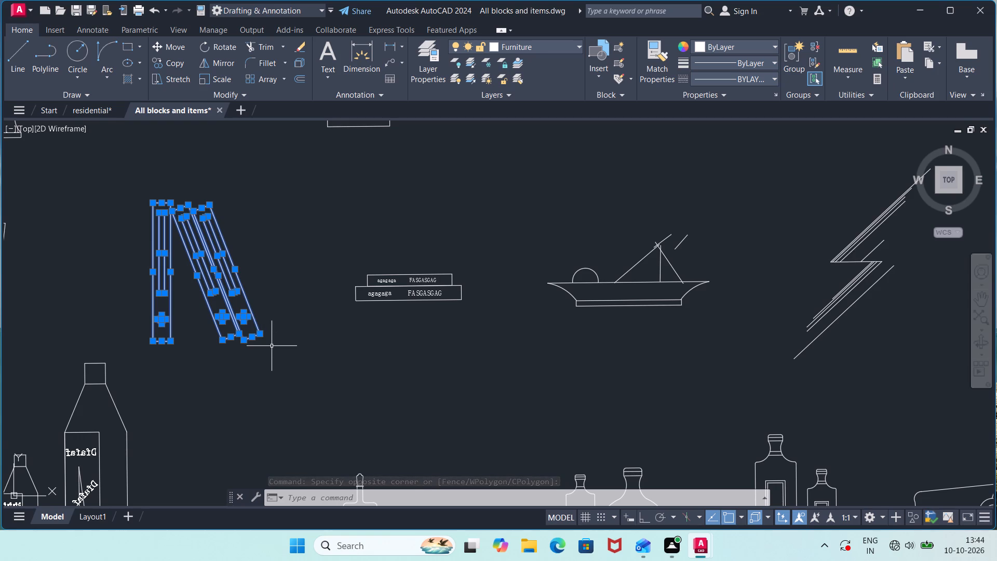
key(ctrl+c)
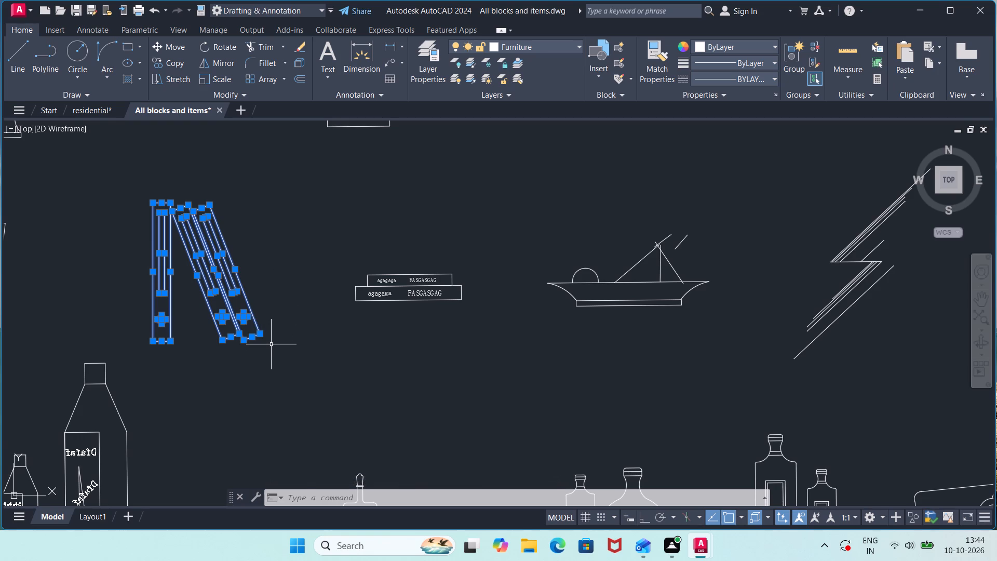
Paste the three binders into the southwest corner of the utility room in the residential drawing.
click(86, 112)
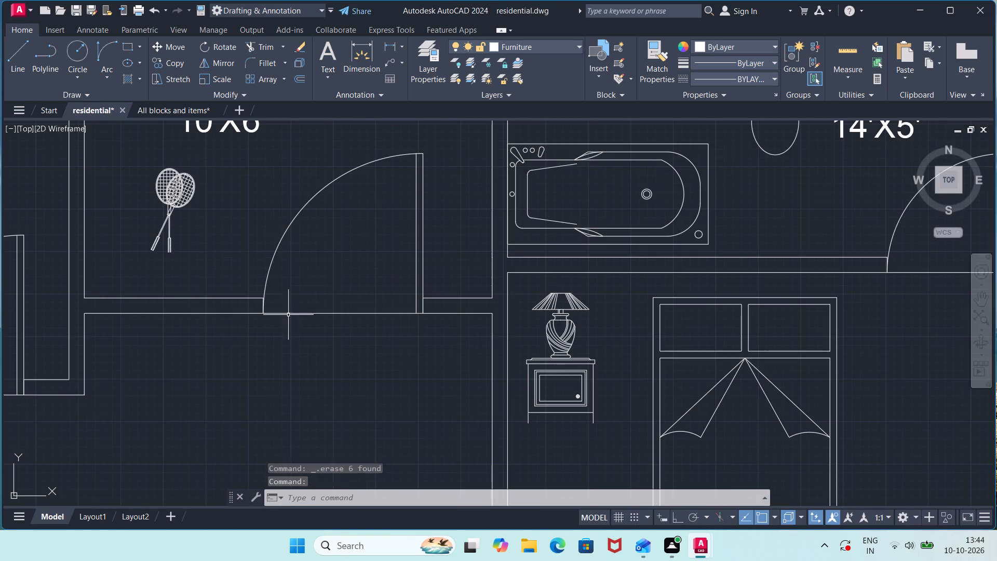
click(110, 284)
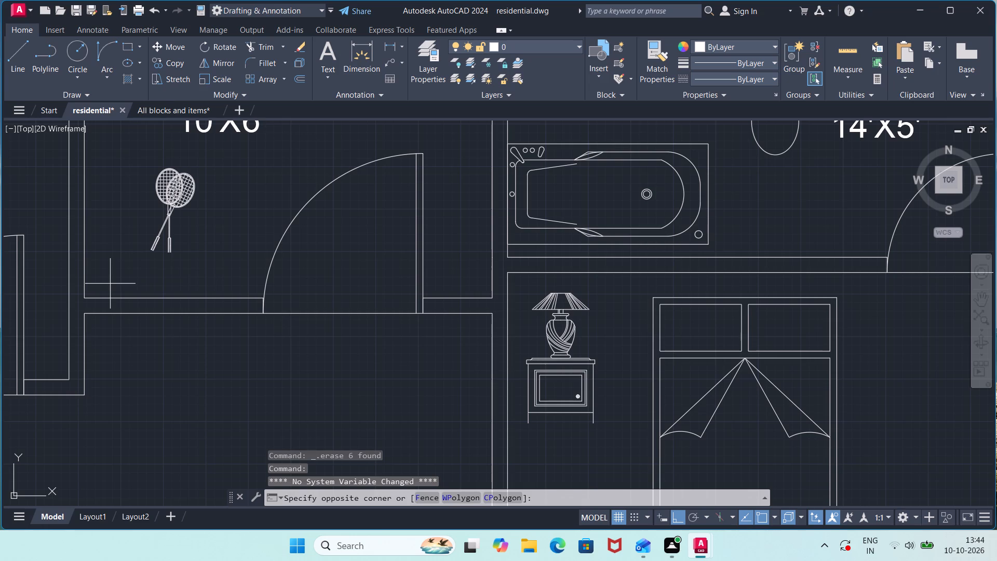
key(ctrl+v)
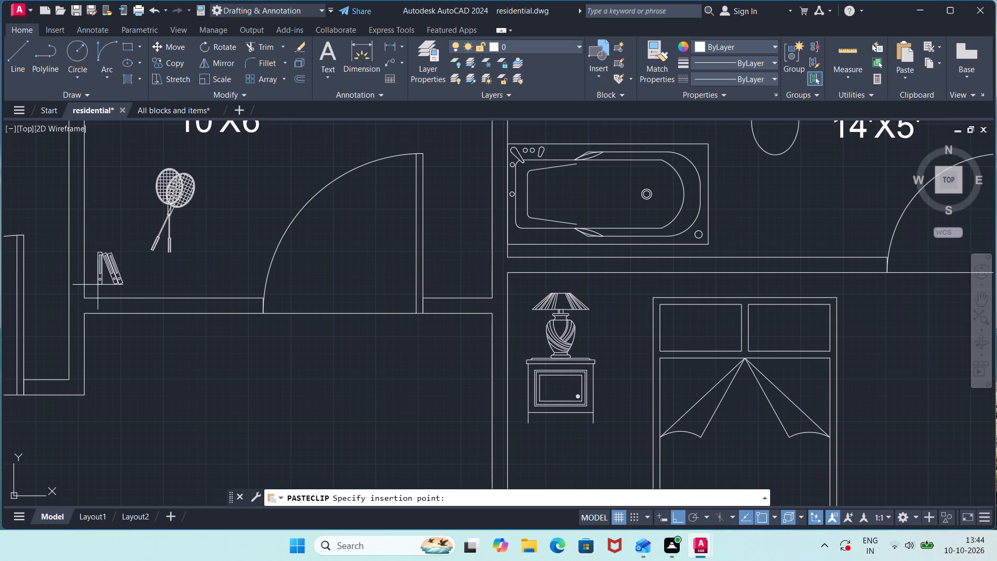
click(96, 288)
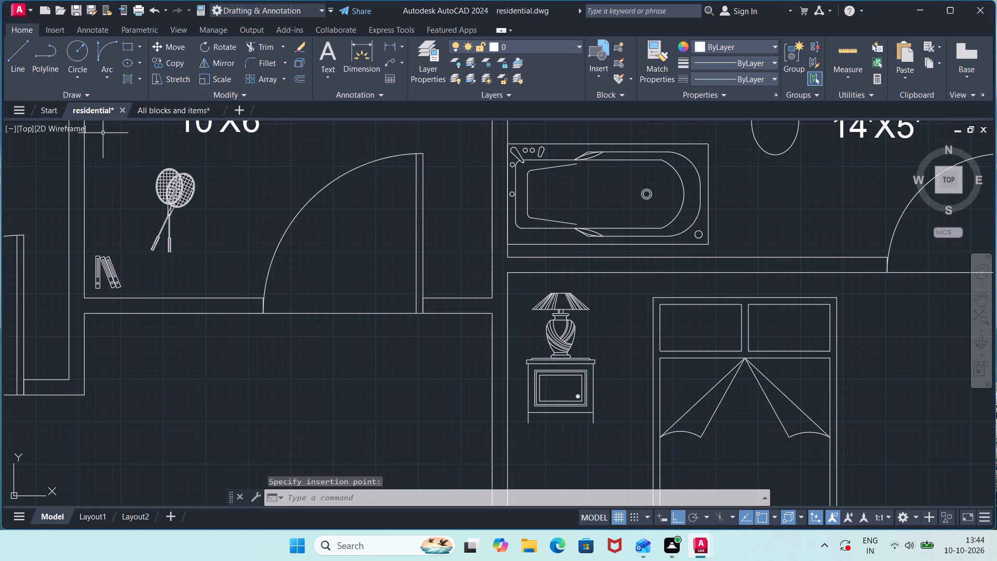
Copy the narrow vase decorated with a figure from the All blocks and items drawing and paste it just above the binders in the utility room.
click(156, 112)
scroll(289, 305, down, 1)
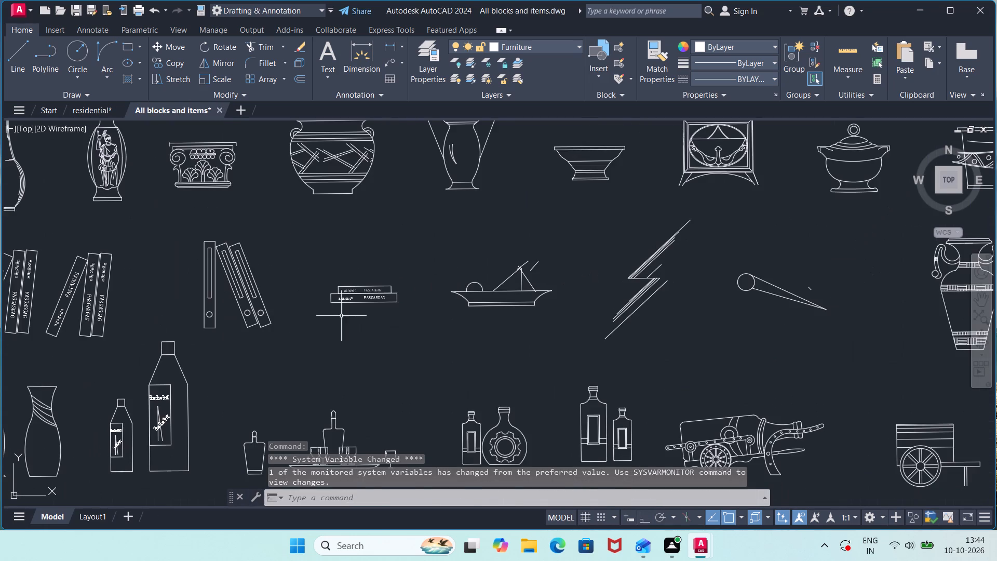
scroll(347, 312, down, 1)
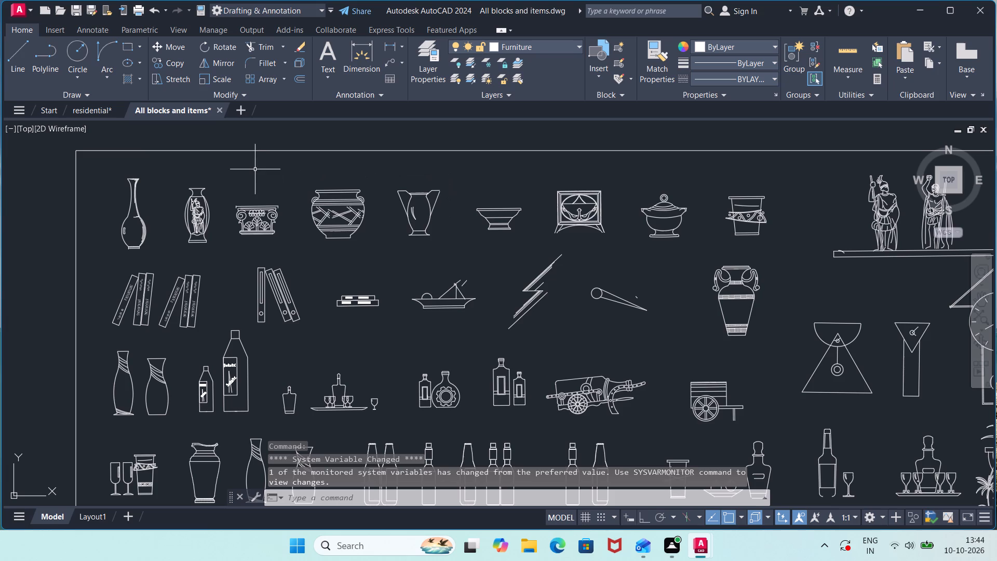
click(217, 180)
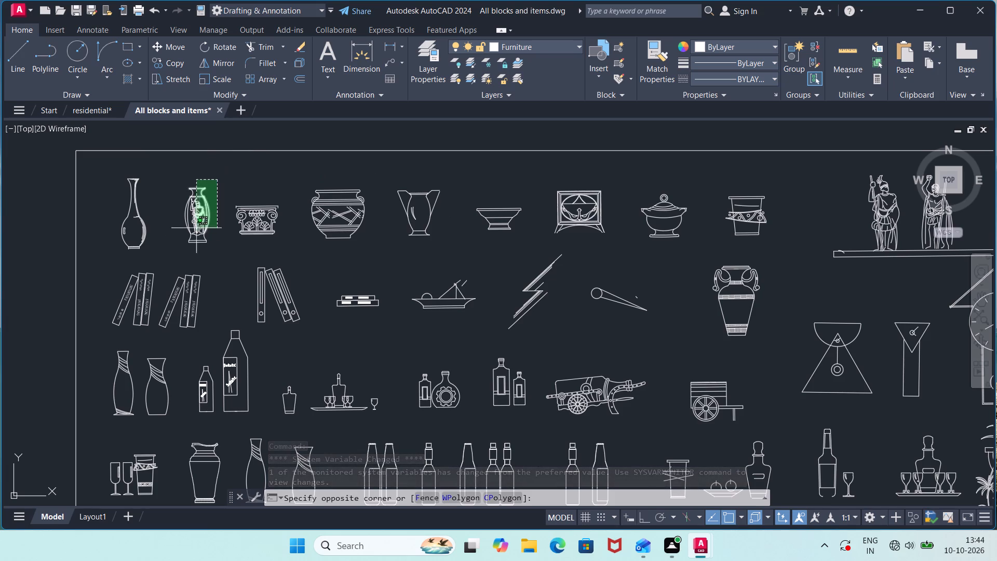
click(172, 257)
key(ctrl+c)
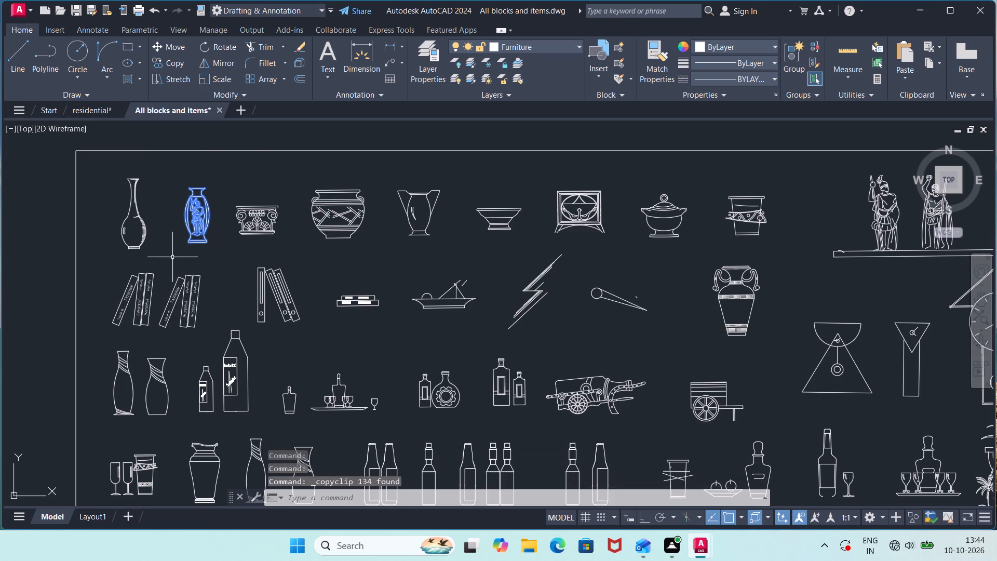
click(106, 109)
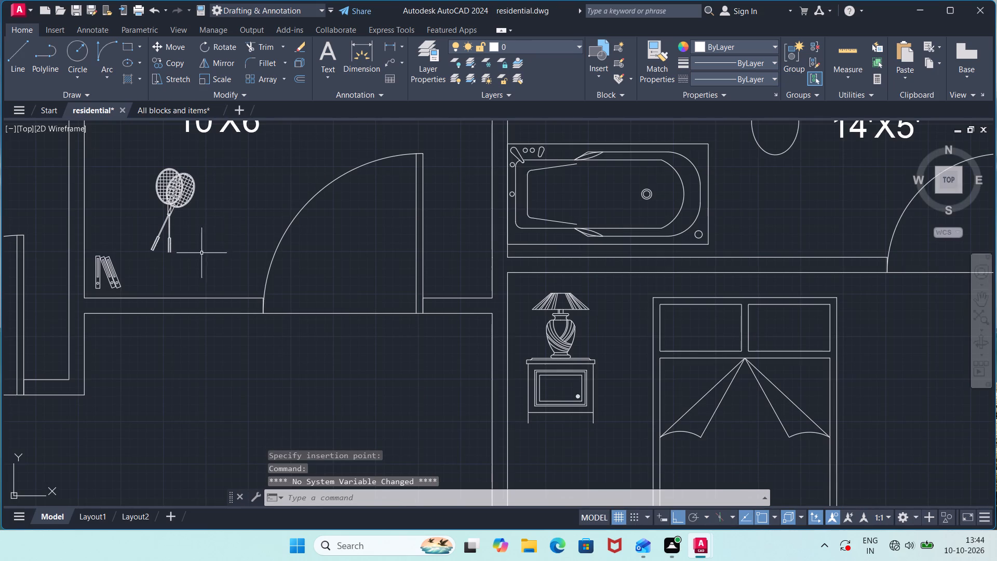
click(100, 226)
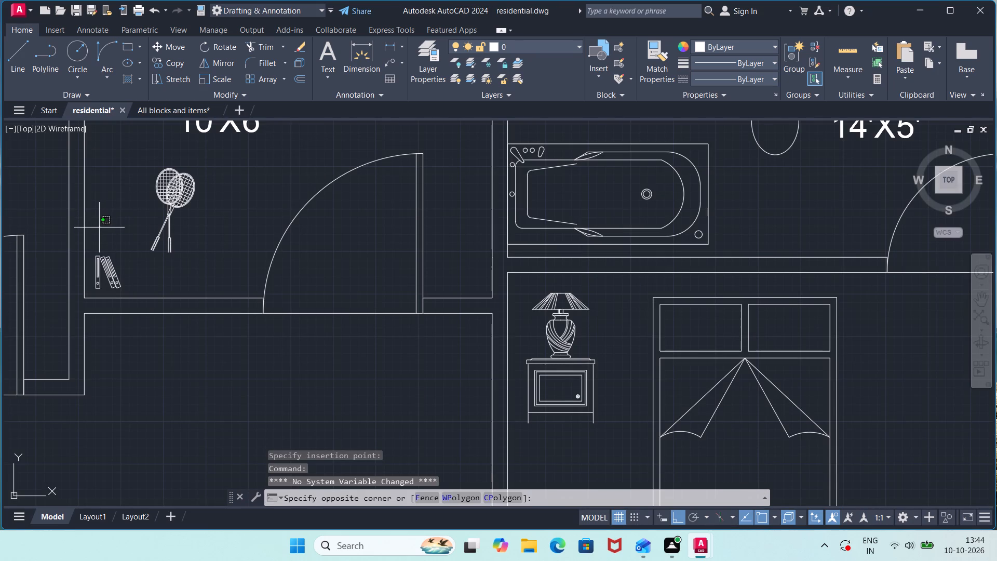
key(ctrl+v)
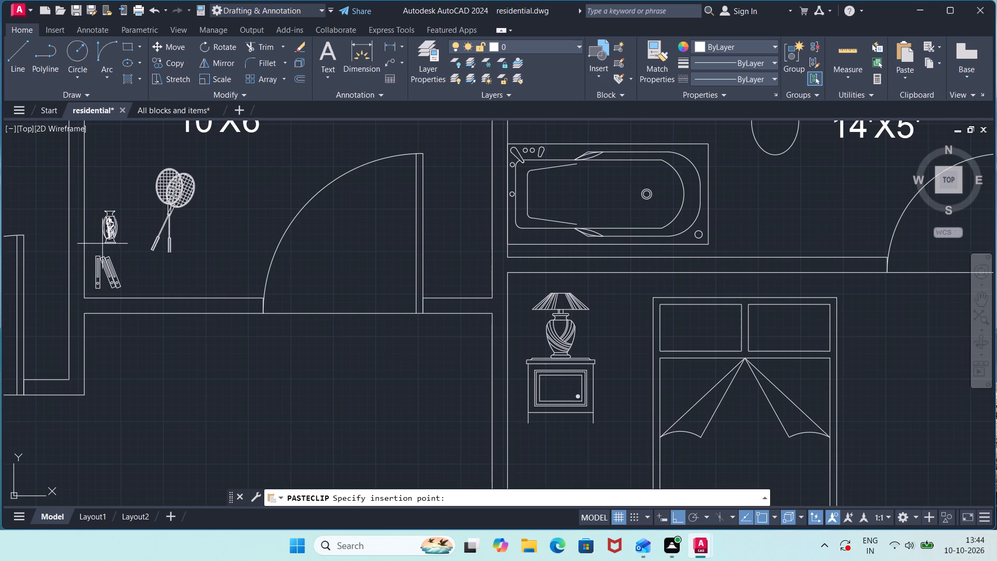
click(94, 245)
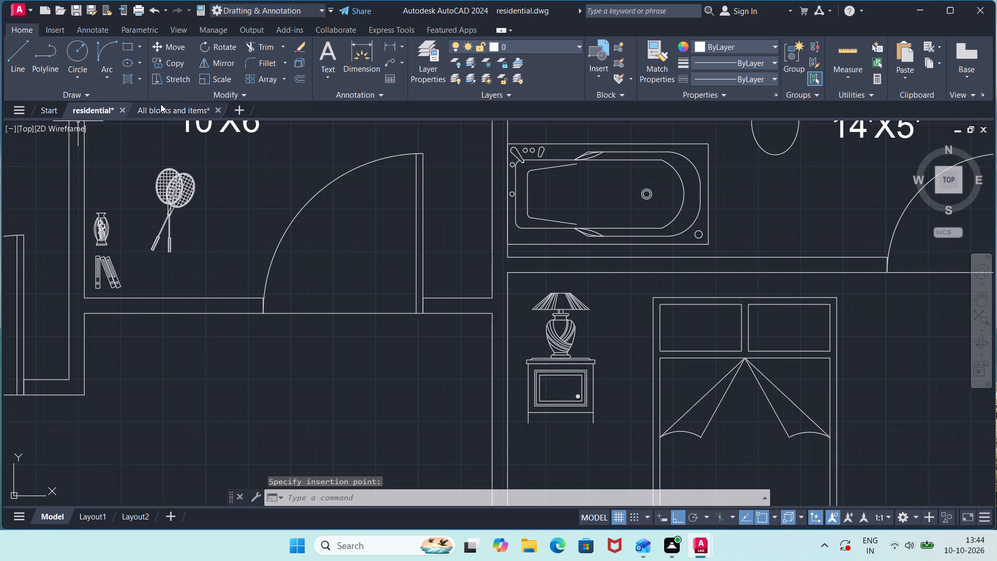
Copy the two-handled urn beside the dolphin statue in the All blocks and items drawing and paste it above the narrow vase in the utility room.
click(161, 104)
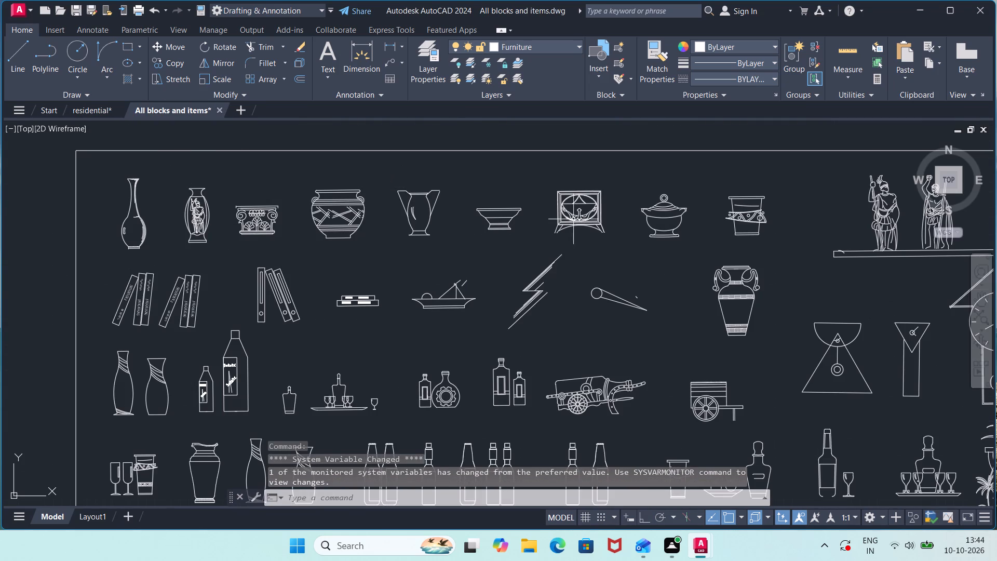
scroll(636, 234, down, 1)
middle_drag(648, 234, 517, 246)
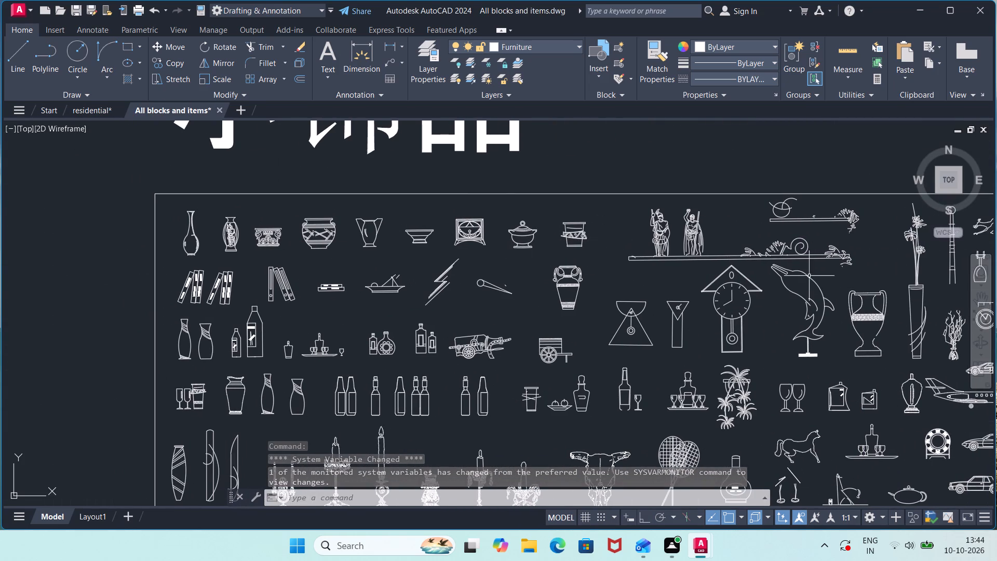
middle_drag(874, 238, 611, 181)
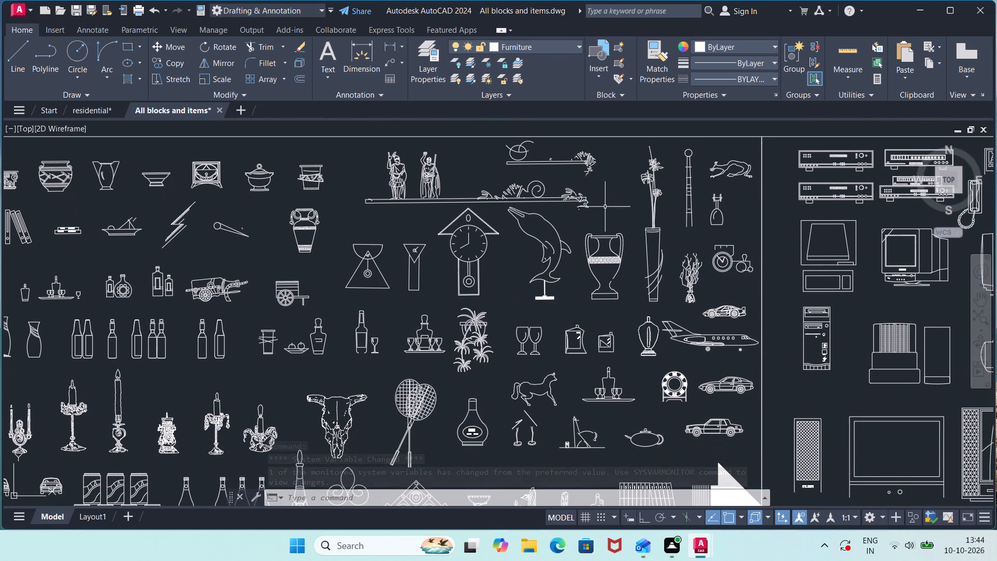
click(632, 221)
click(585, 319)
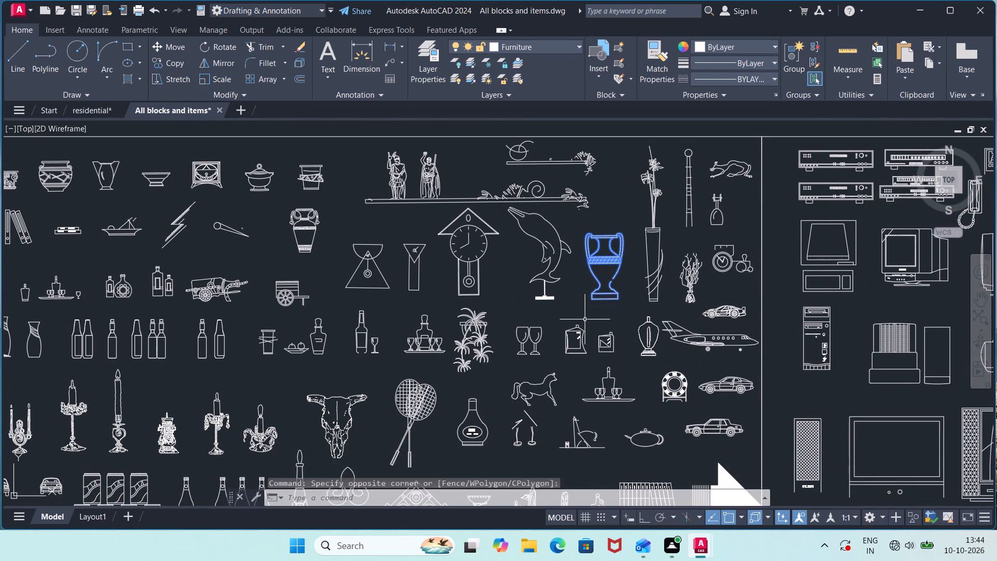
key(ctrl+c)
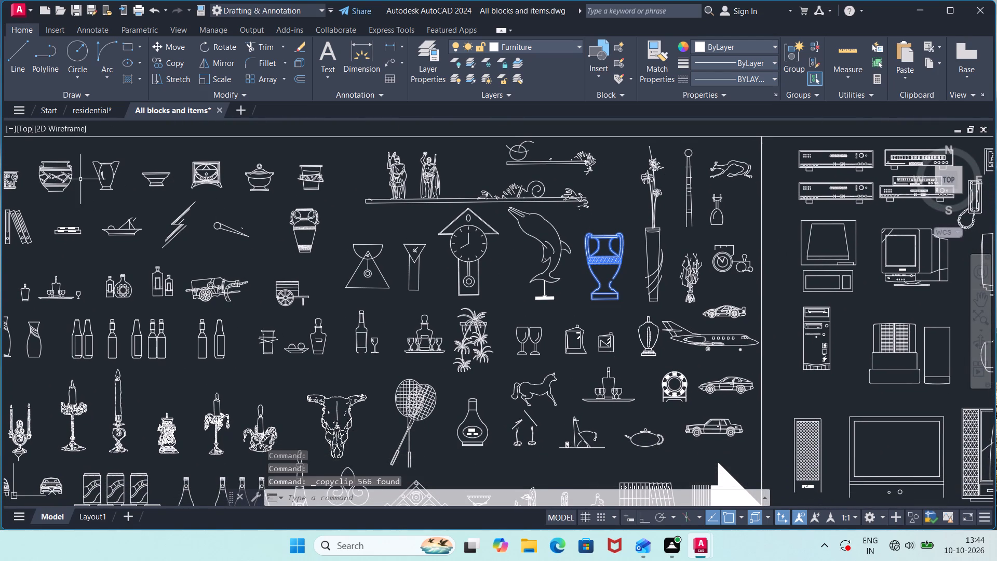
click(102, 113)
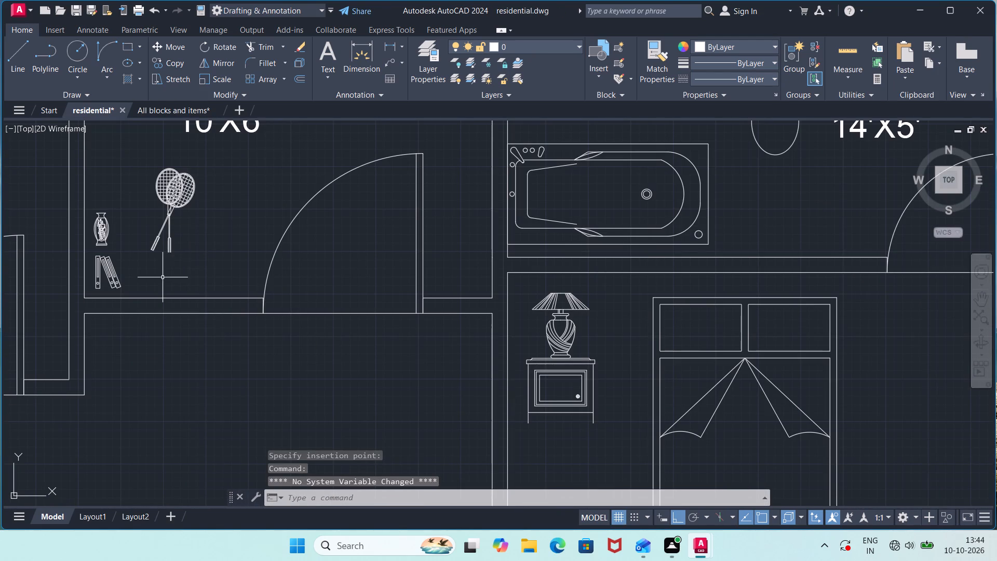
click(205, 280)
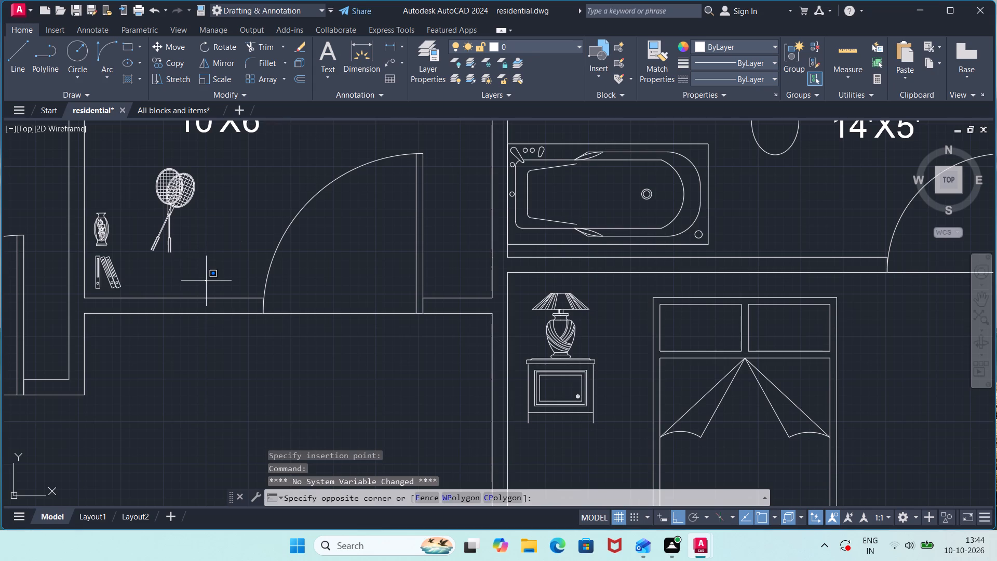
key(ctrl+v)
middle_drag(108, 209, 132, 281)
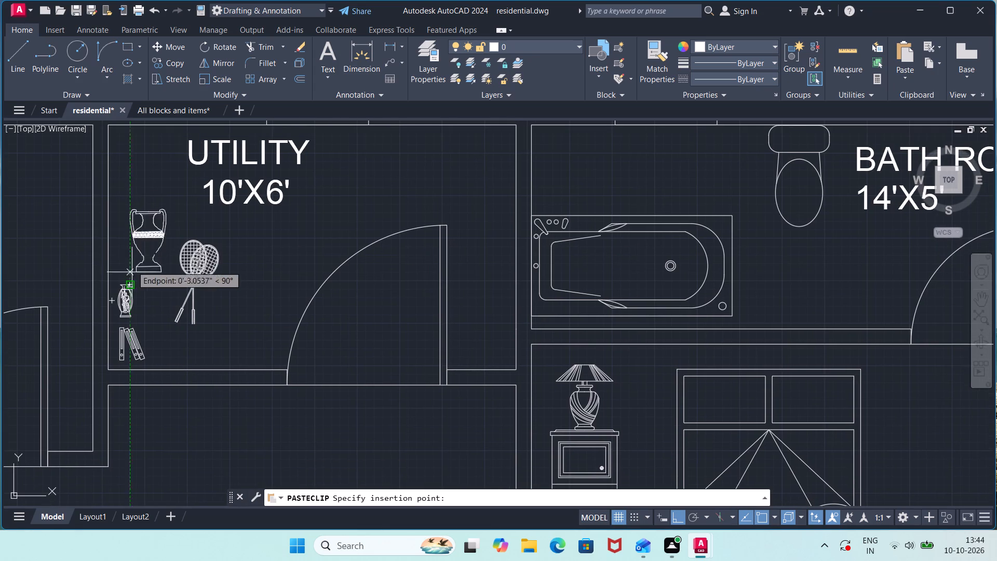
click(115, 268)
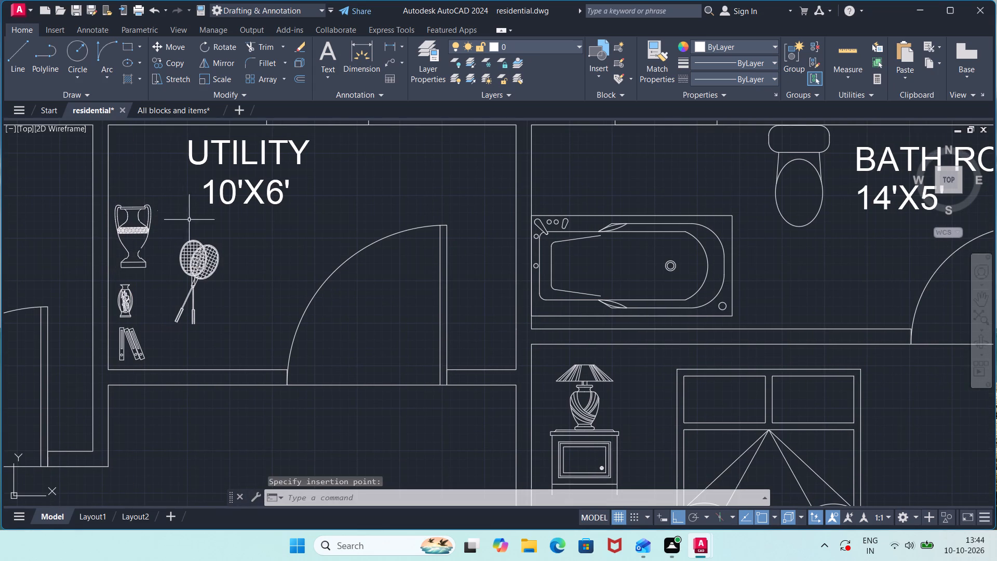
Move the badminton rackets straight down in the utility room so their handles end level with the base of the binders.
click(225, 224)
click(170, 335)
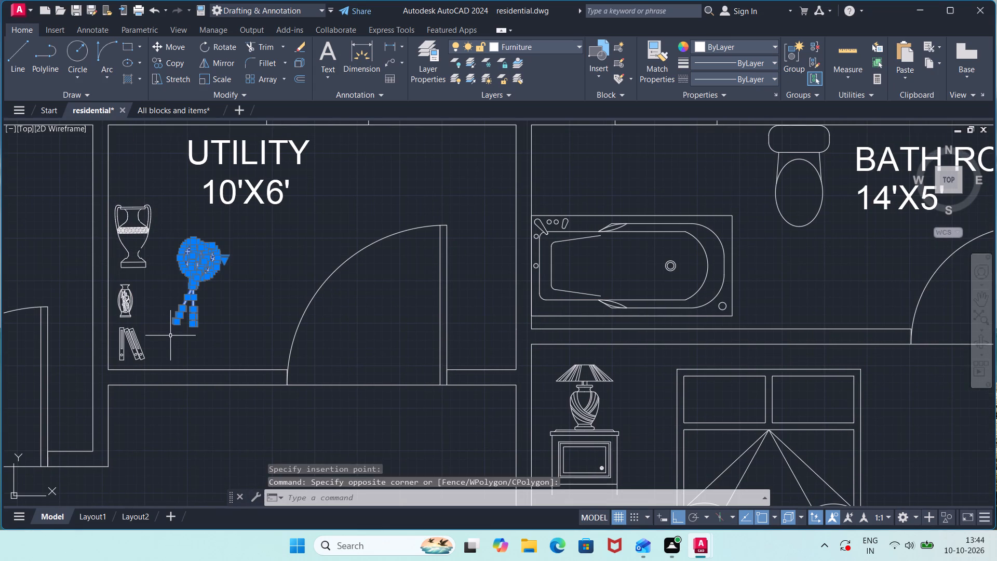
key(m)
key(Return)
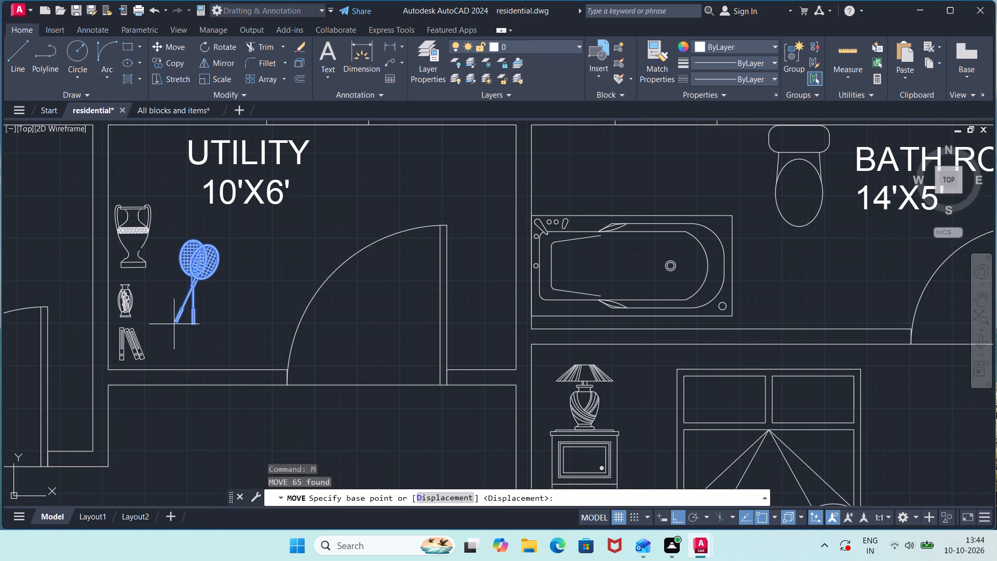
click(174, 323)
click(156, 357)
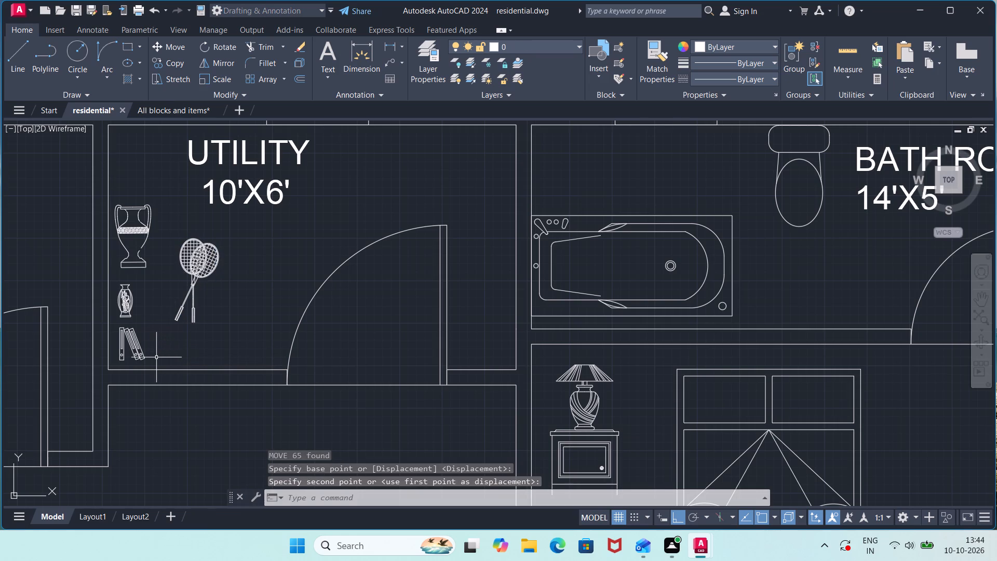
click(233, 235)
click(168, 339)
key(m)
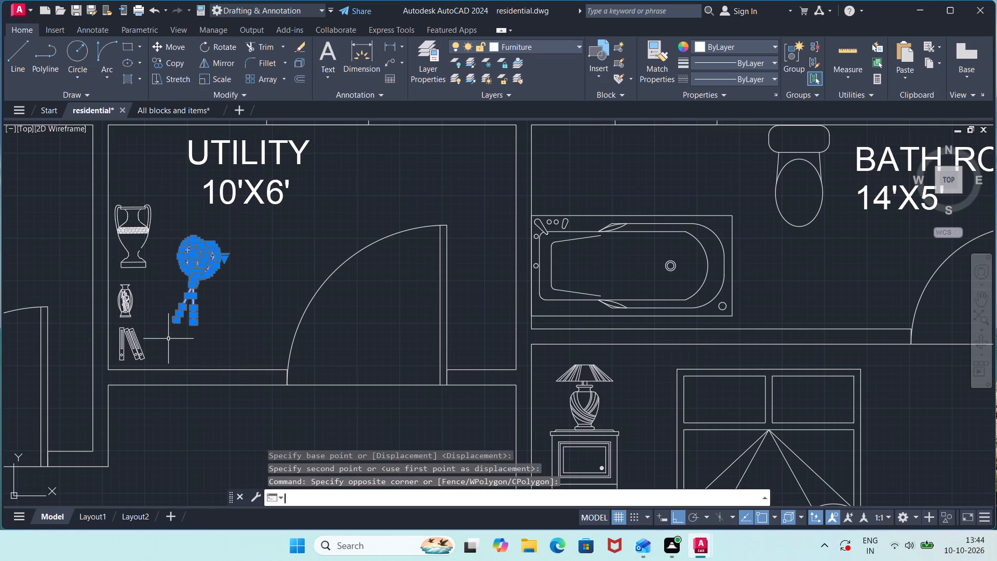
key(Return)
click(178, 318)
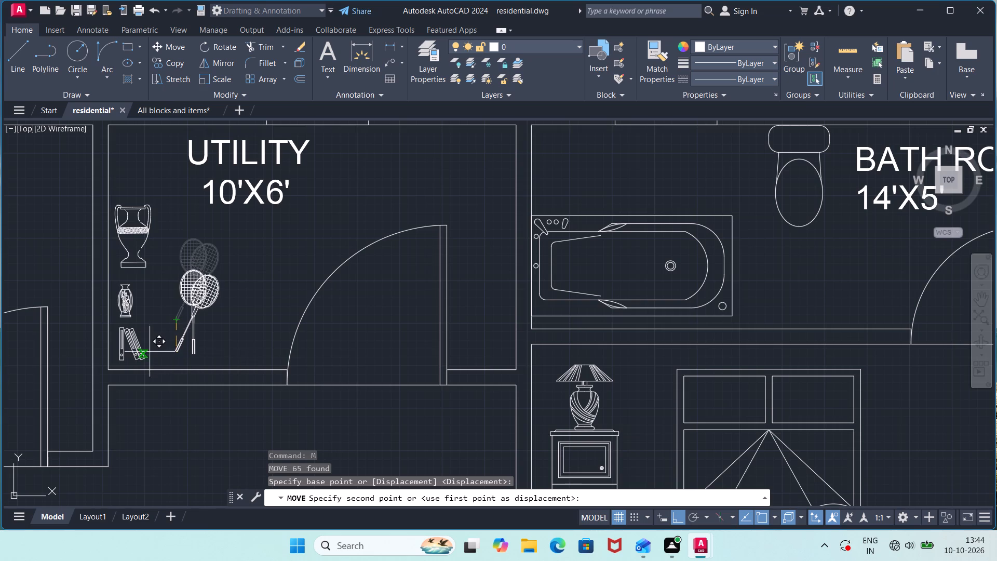
click(151, 361)
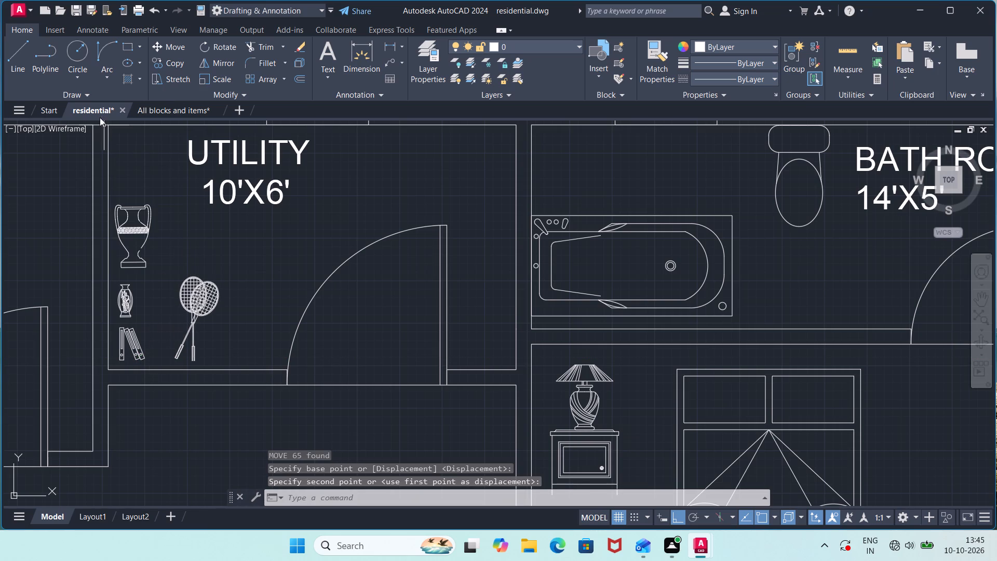
Copy the teddy bear from the All blocks and items drawing and paste it above the badminton rackets in the utility room.
click(165, 114)
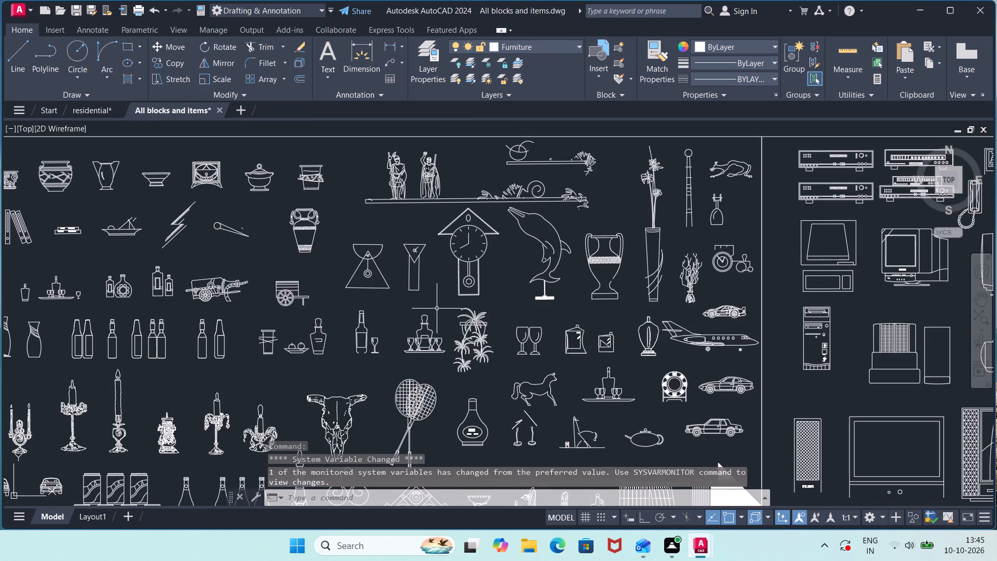
middle_drag(549, 317, 494, 236)
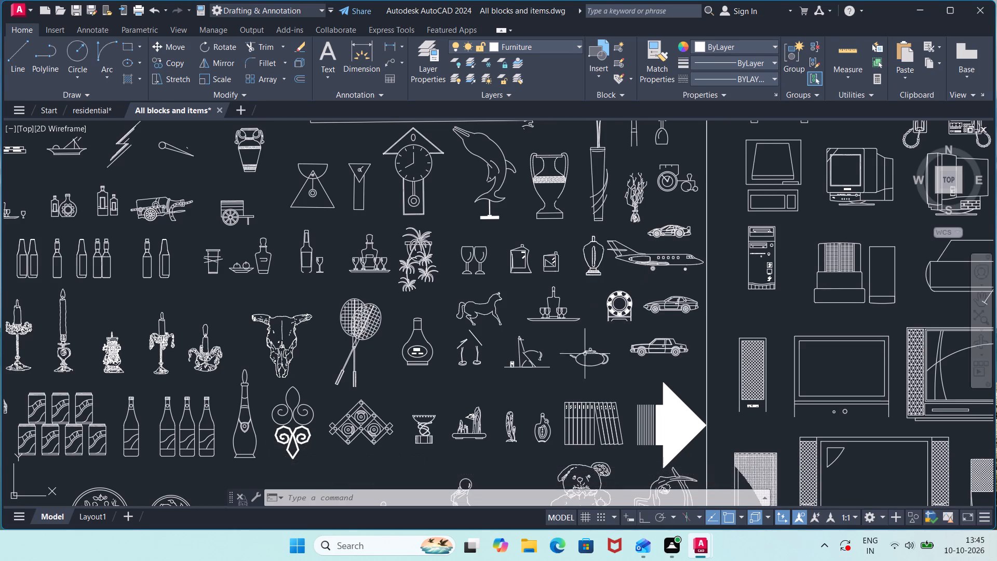
middle_drag(544, 408, 664, 275)
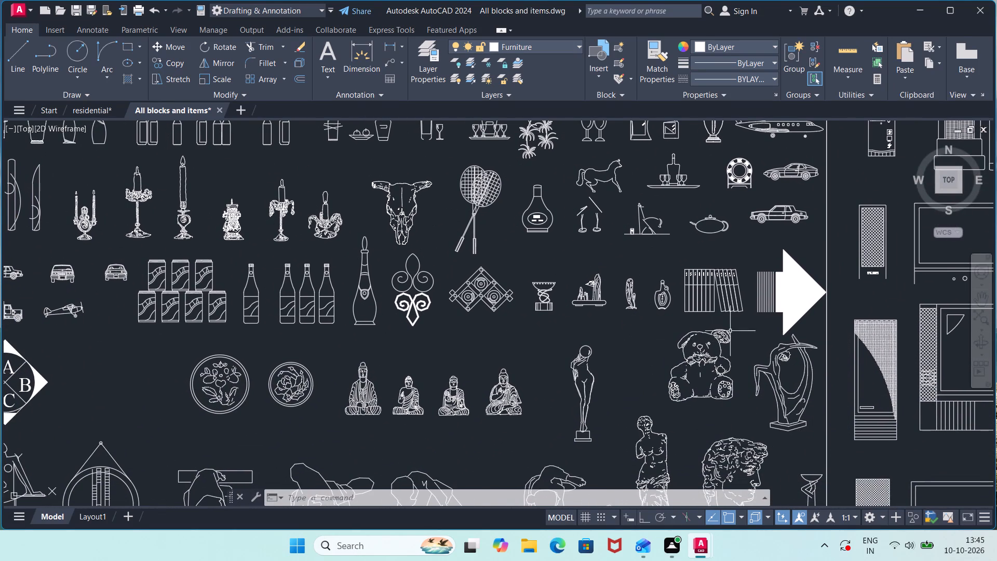
click(743, 327)
click(645, 412)
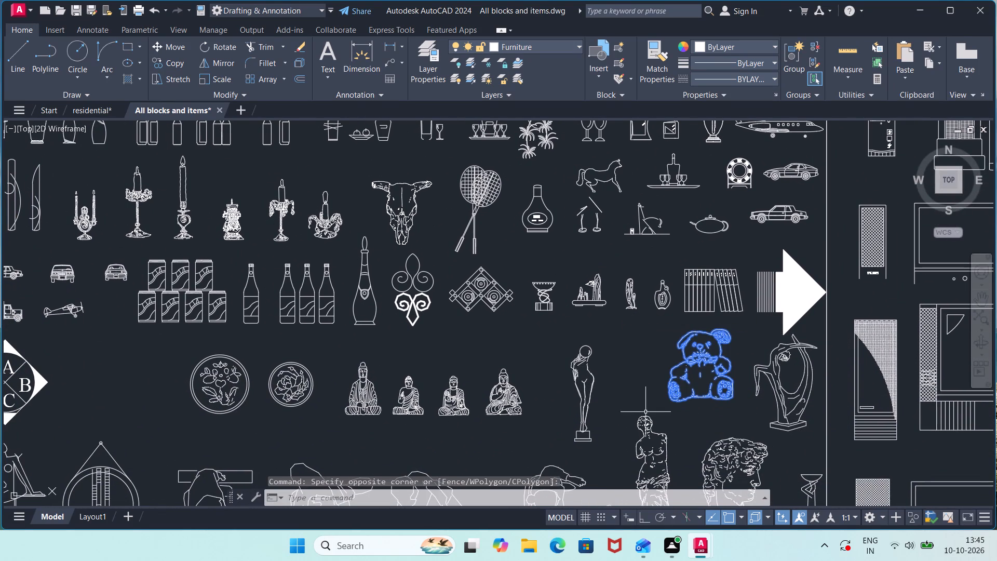
key(ctrl+c)
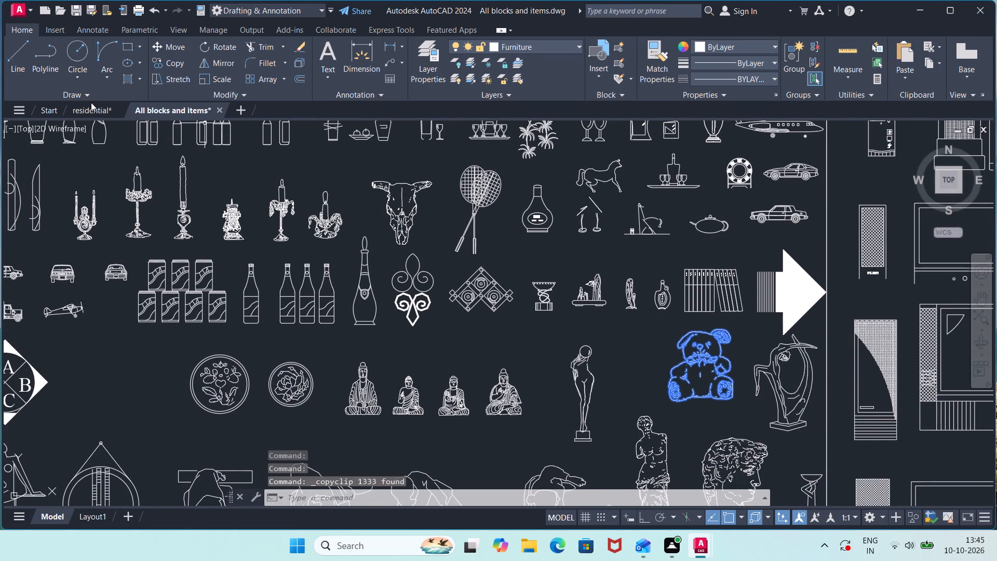
click(106, 114)
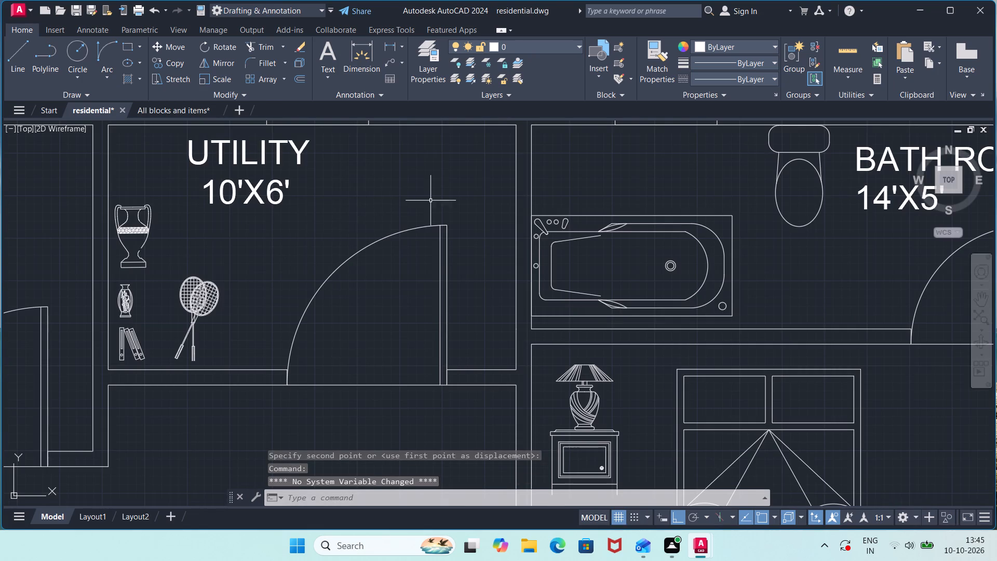
click(155, 170)
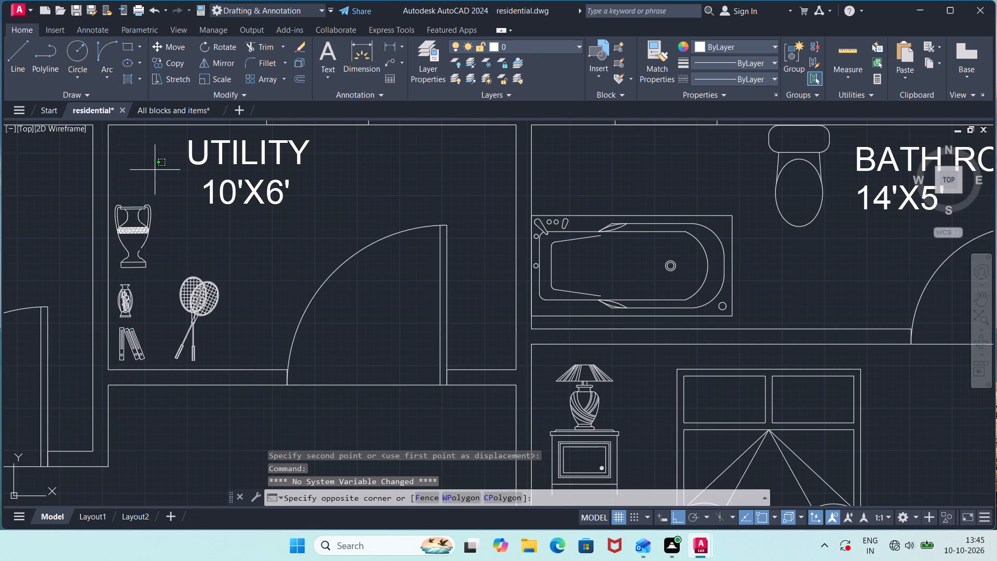
key(ctrl+v)
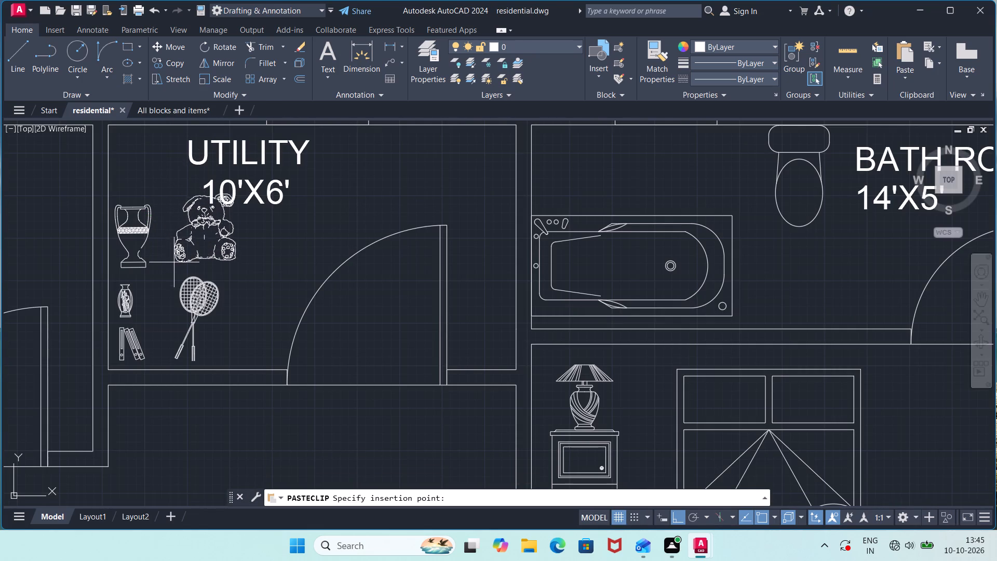
click(170, 273)
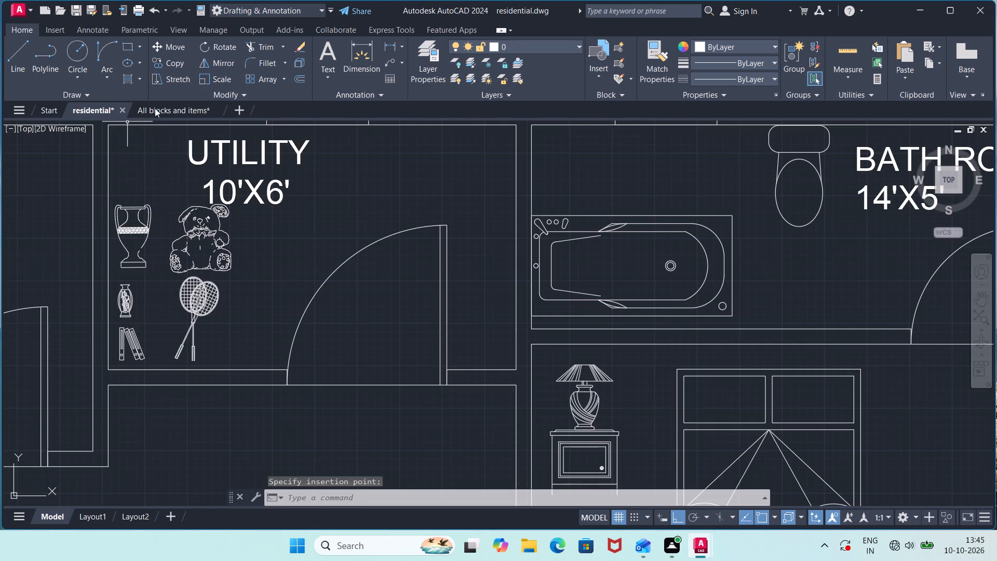
Look through the ornaments, framed pictures, gym equipment and appliances in the All blocks and items drawing for another utility room item.
click(159, 110)
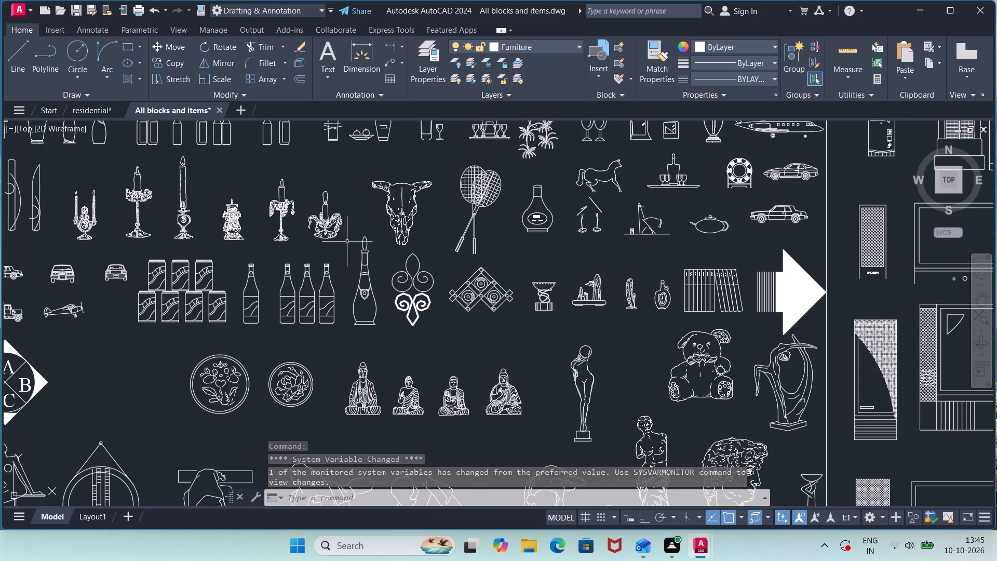
middle_drag(261, 246, 584, 262)
middle_drag(440, 384, 393, 229)
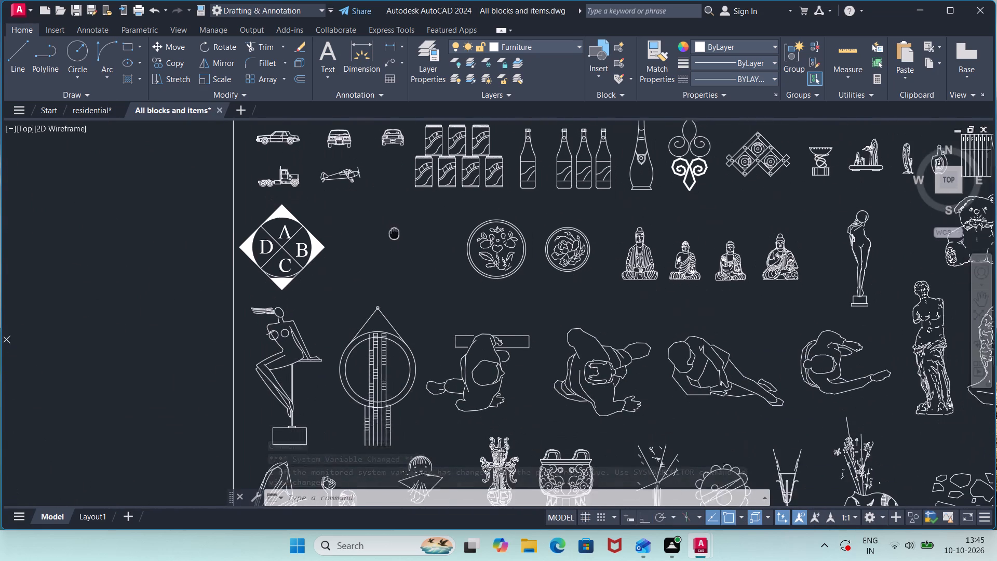
middle_drag(393, 229, 392, 222)
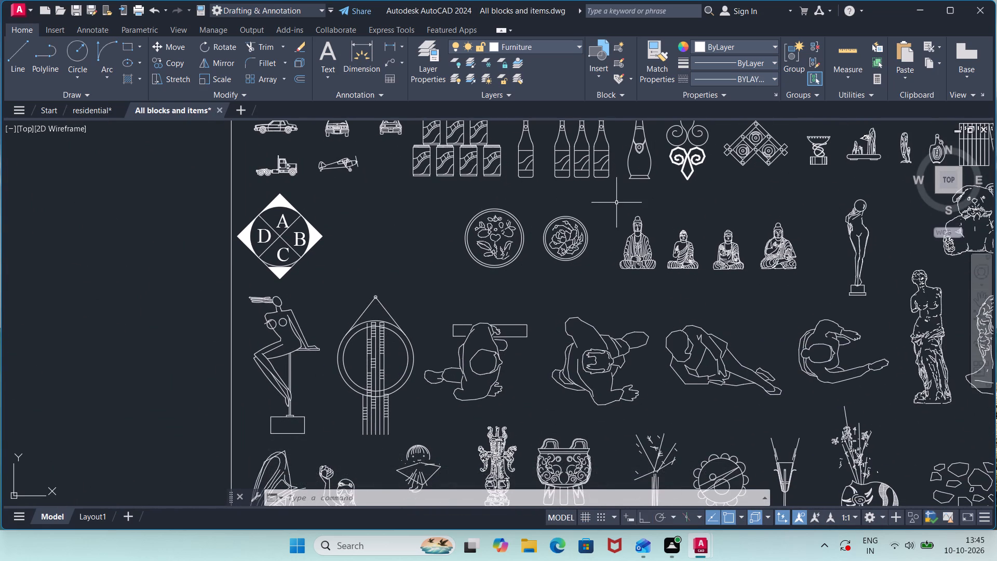
middle_drag(586, 308, 546, 175)
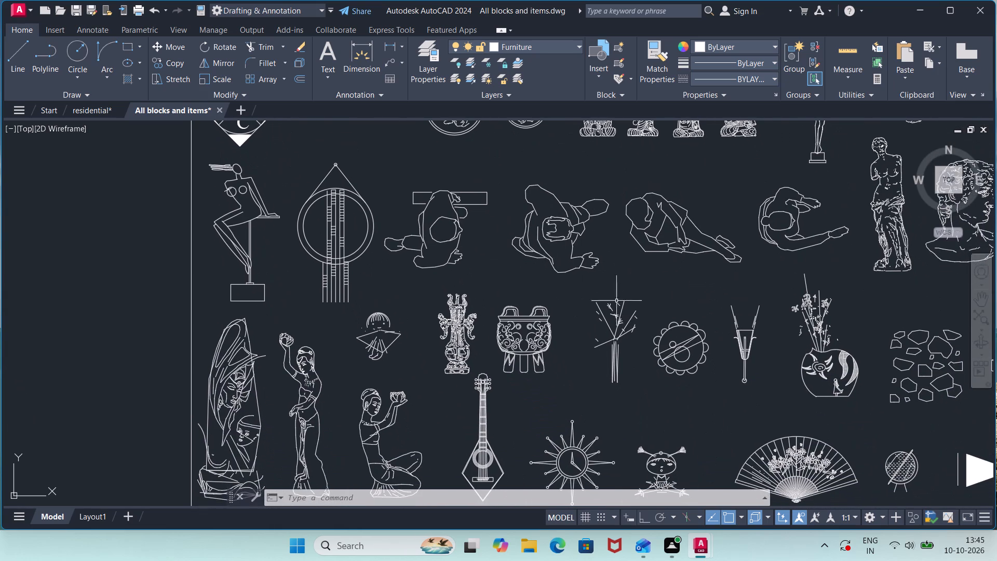
middle_drag(678, 298, 467, 241)
middle_drag(571, 348, 517, 284)
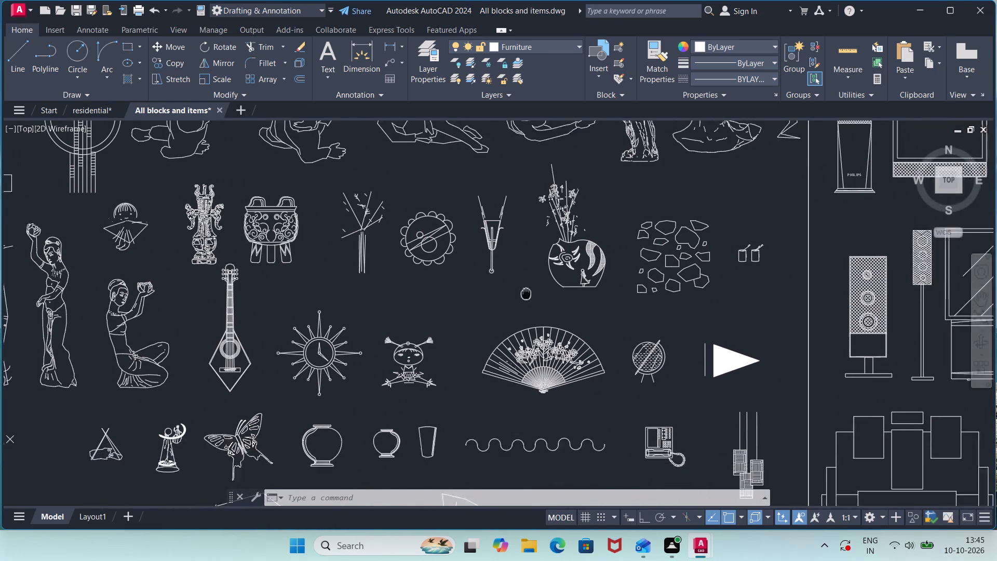
middle_drag(517, 284, 464, 205)
middle_drag(413, 332, 629, 311)
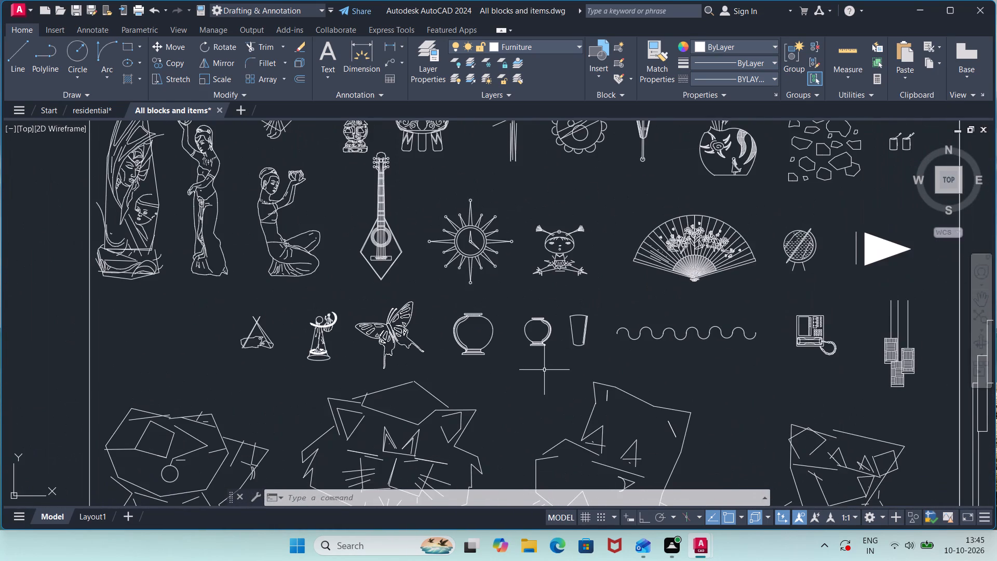
middle_drag(544, 370, 443, 236)
scroll(662, 263, down, 1)
middle_drag(662, 263, 570, 208)
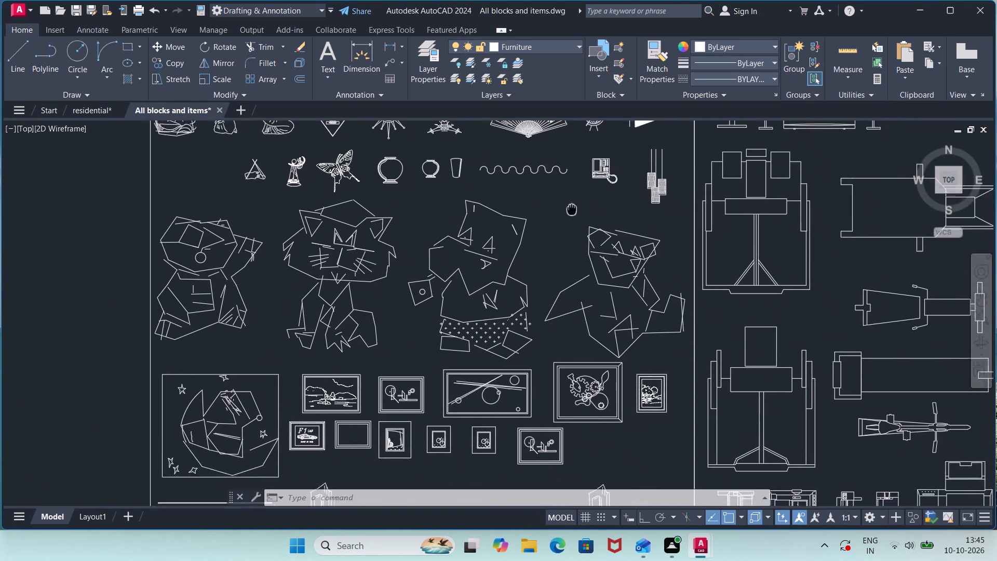
middle_drag(570, 208, 560, 196)
middle_drag(567, 346, 624, 250)
middle_drag(466, 371, 495, 351)
scroll(466, 371, up, 1)
scroll(546, 293, up, 1)
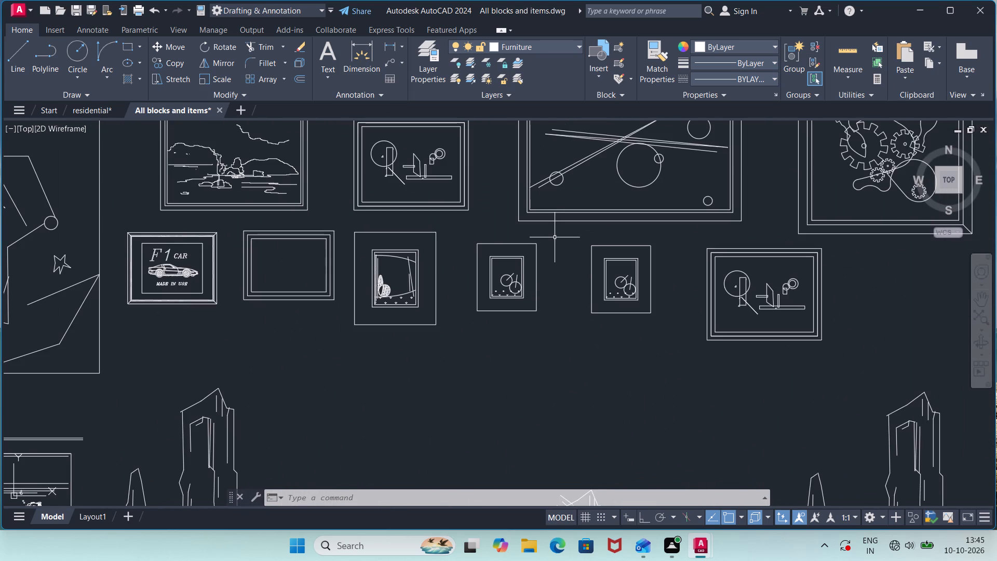
scroll(507, 323, down, 2)
middle_drag(459, 375, 547, 242)
middle_drag(798, 237, 421, 468)
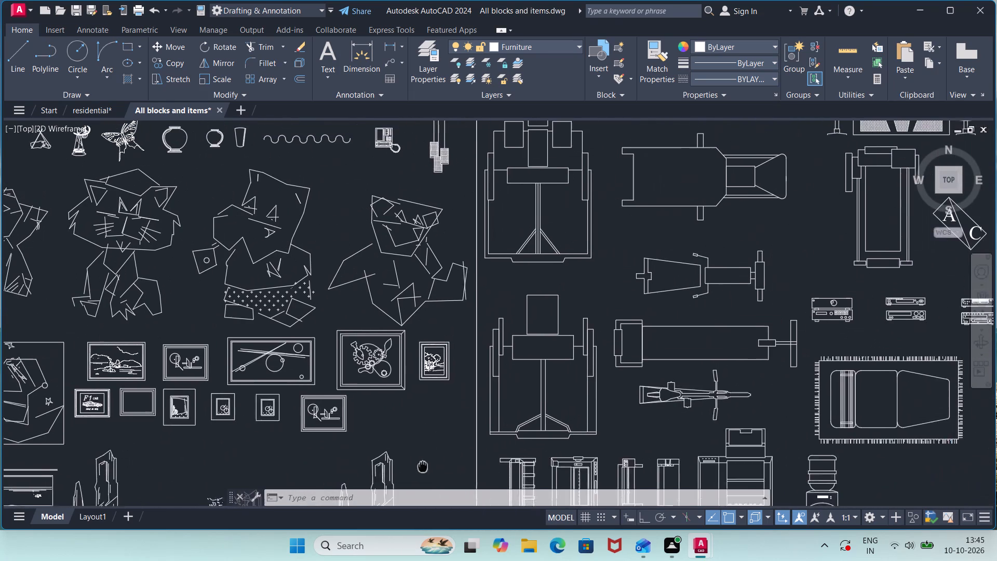
middle_drag(421, 468, 420, 468)
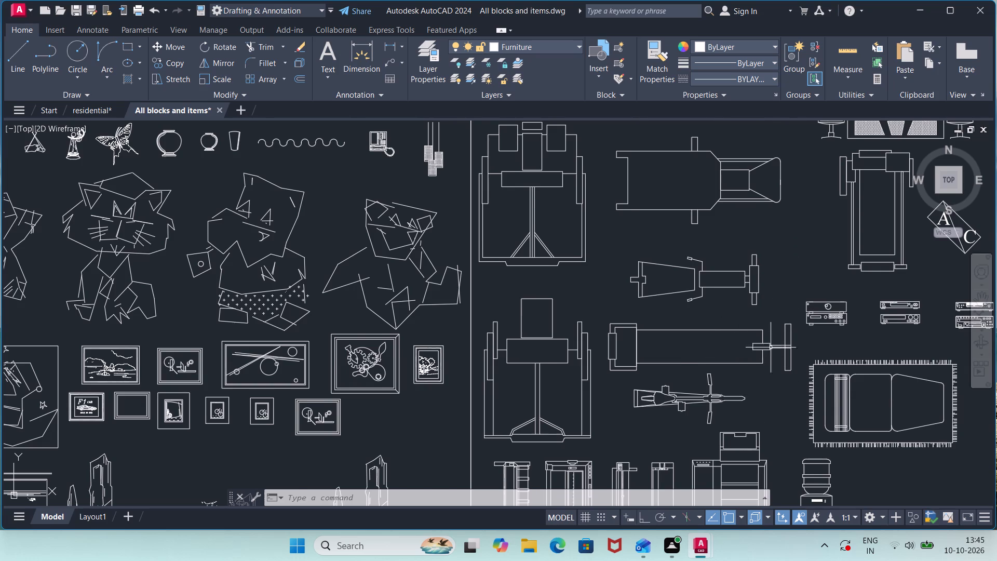
scroll(776, 323, down, 1)
middle_drag(776, 350, 642, 449)
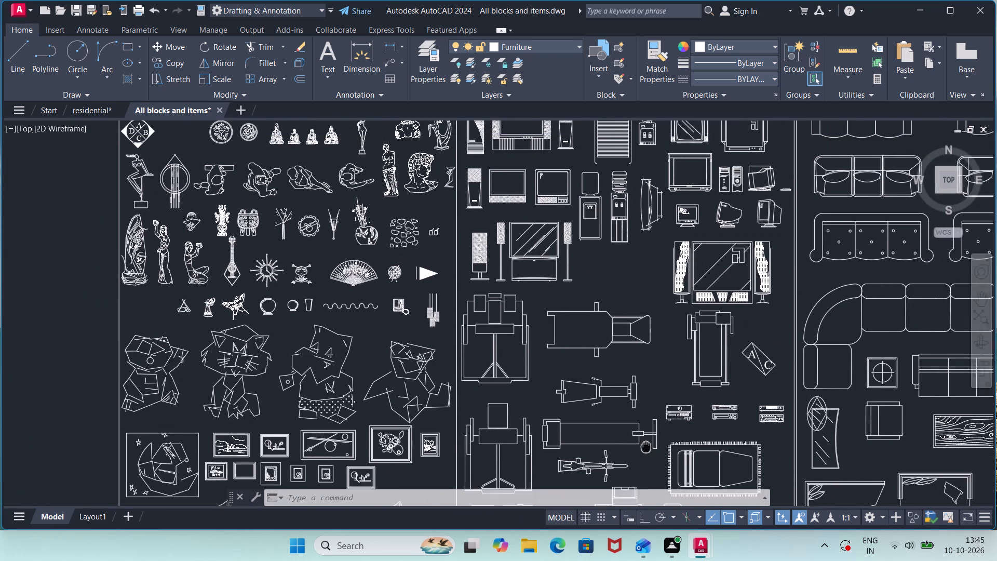
middle_drag(642, 449, 640, 451)
middle_drag(743, 323, 707, 413)
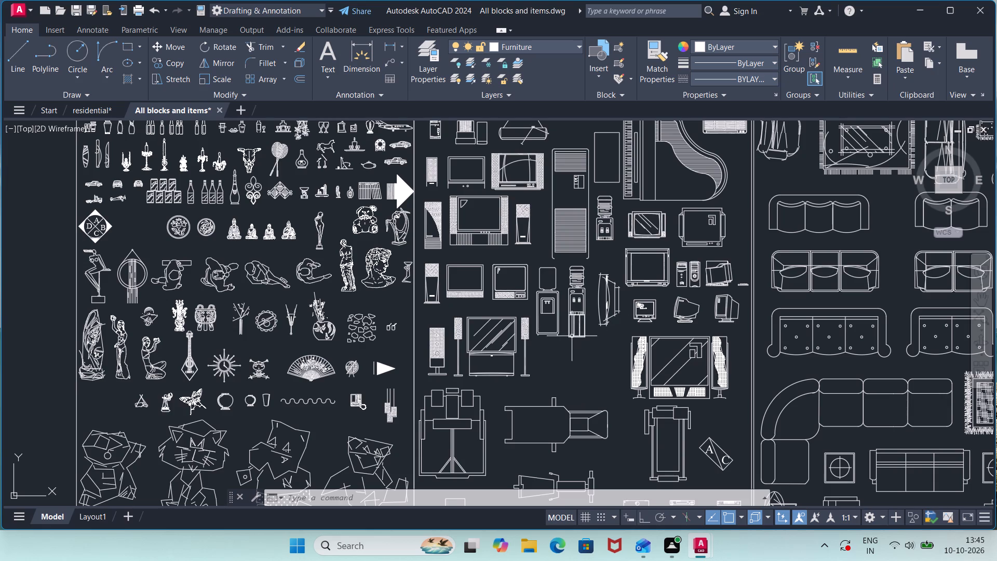
Copy the water dispenser below the grand piano in the All blocks and items drawing and paste it beside the badminton rackets in the utility room.
middle_drag(612, 255, 627, 356)
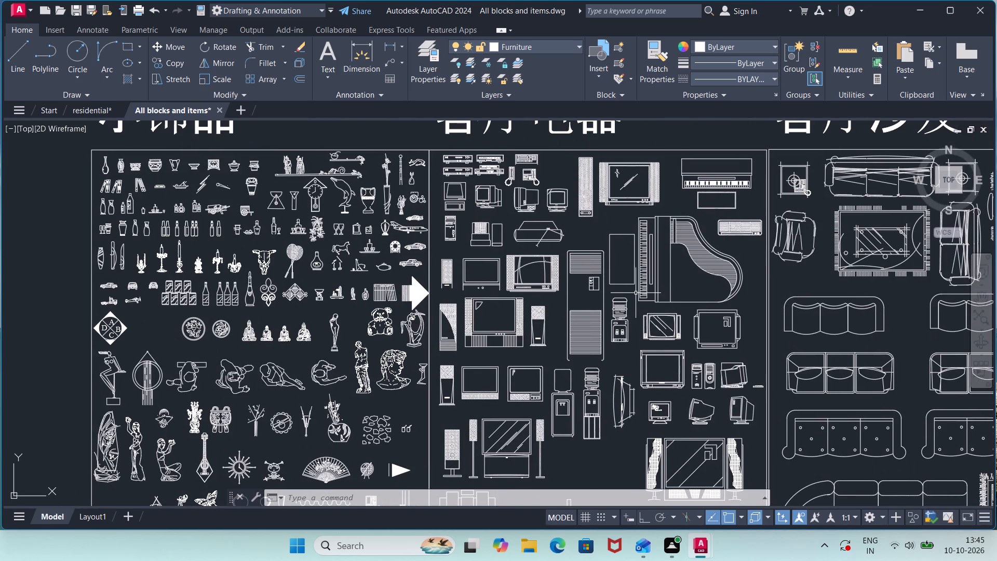
click(634, 292)
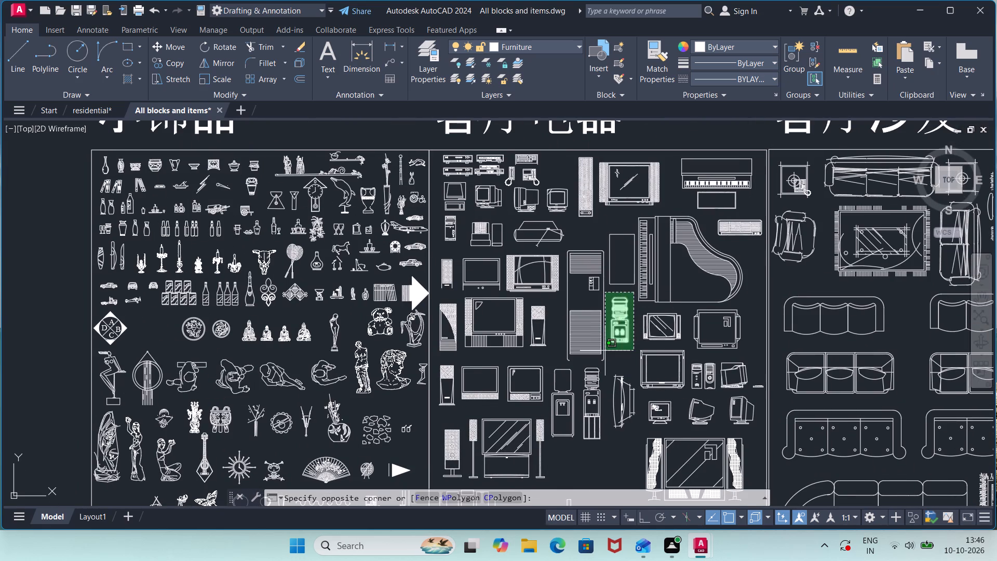
click(605, 351)
key(ctrl+c)
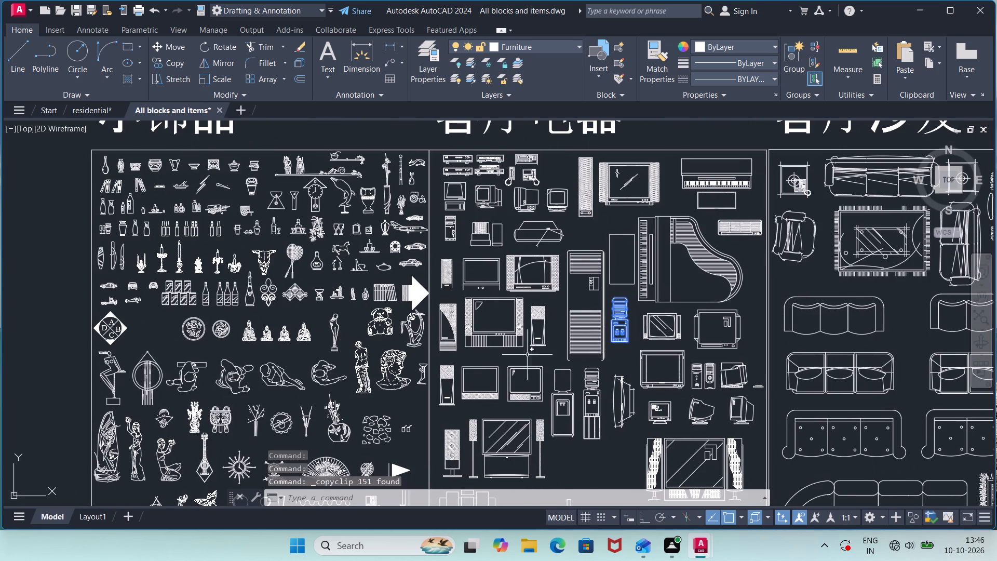
click(91, 108)
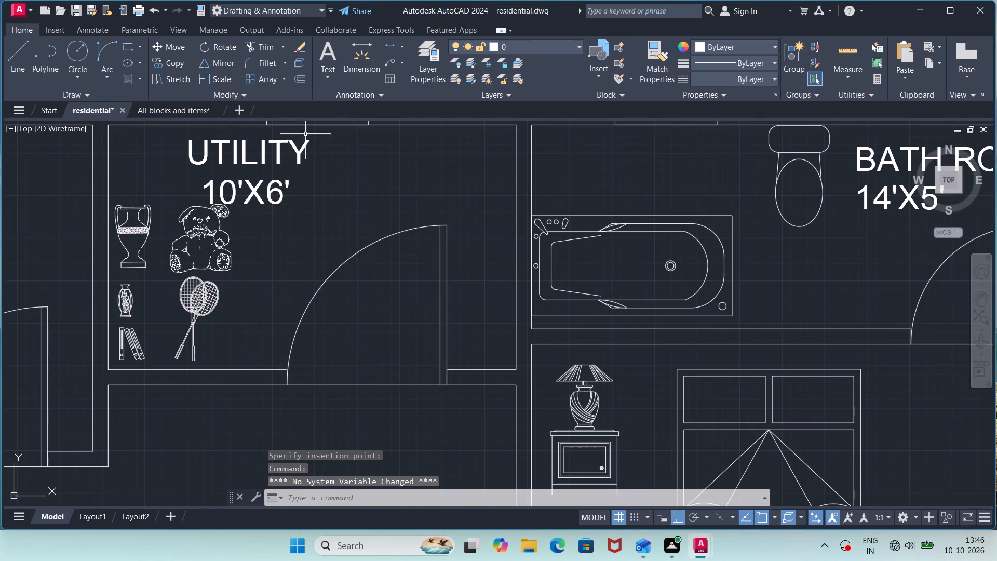
click(339, 202)
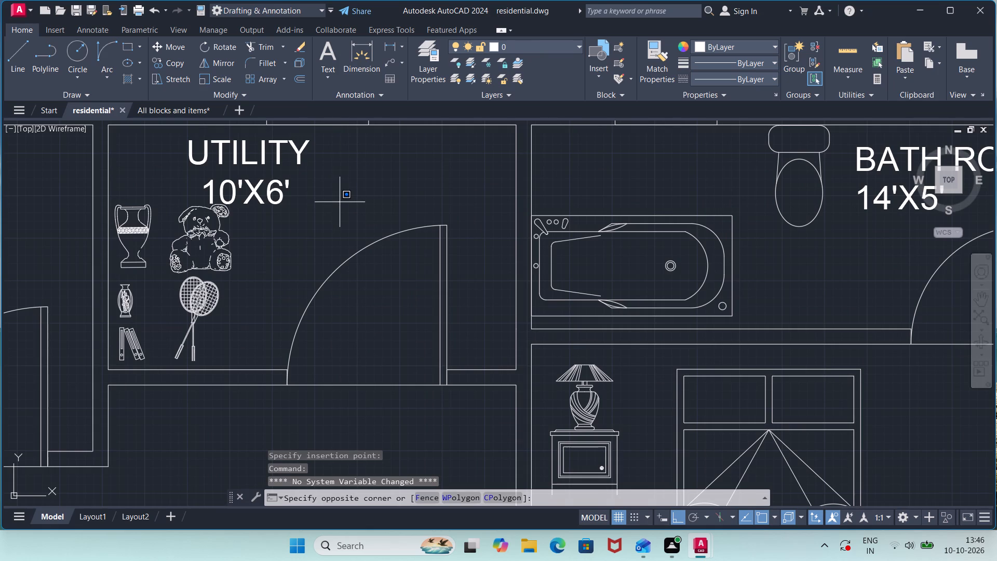
key(ctrl+v)
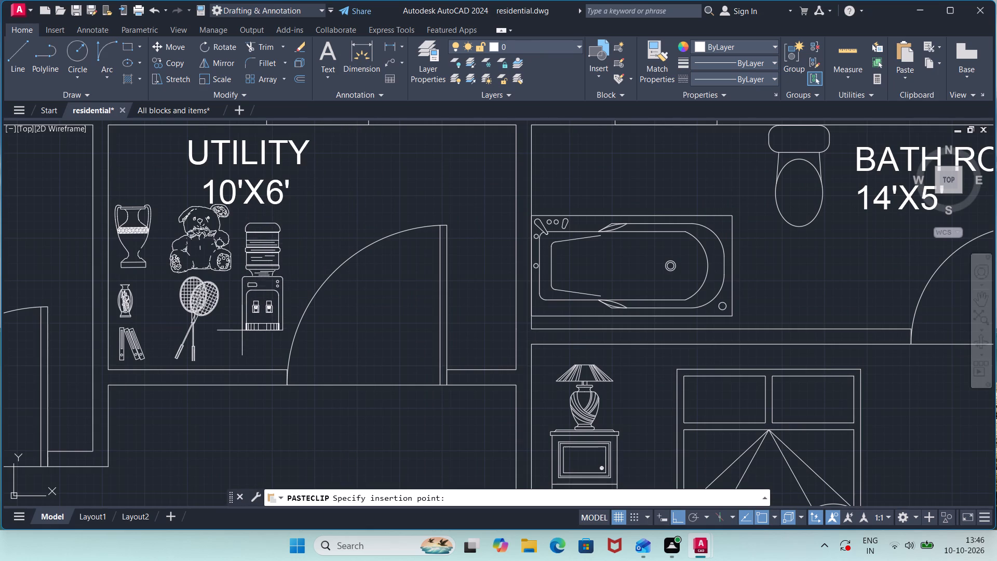
click(239, 339)
Add a vertical linear dimension across the staircase's full width on the landing, between the walls of the 14'X12' and 14'X10' bedrooms.
scroll(449, 306, down, 1)
scroll(488, 326, down, 1)
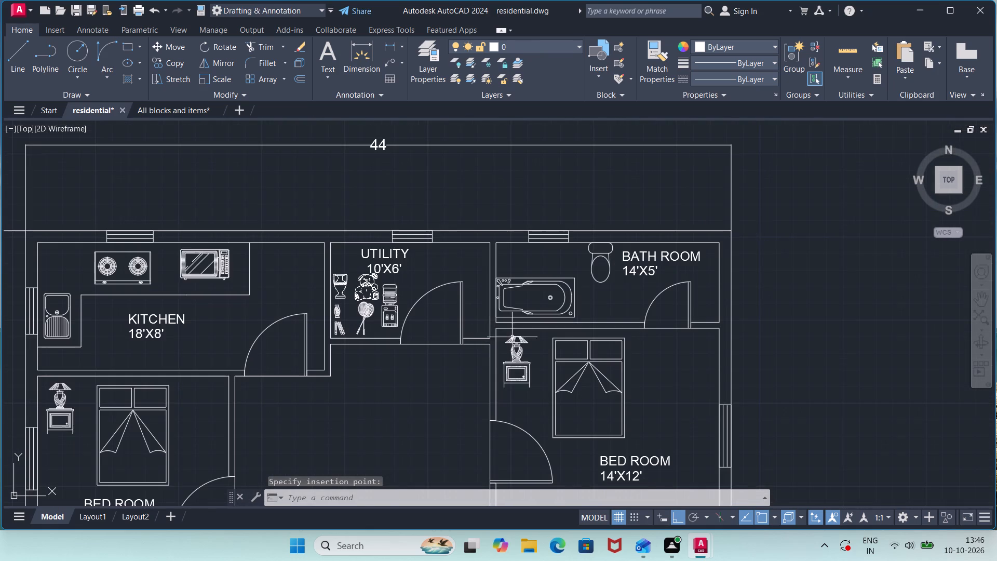
middle_drag(677, 397, 625, 310)
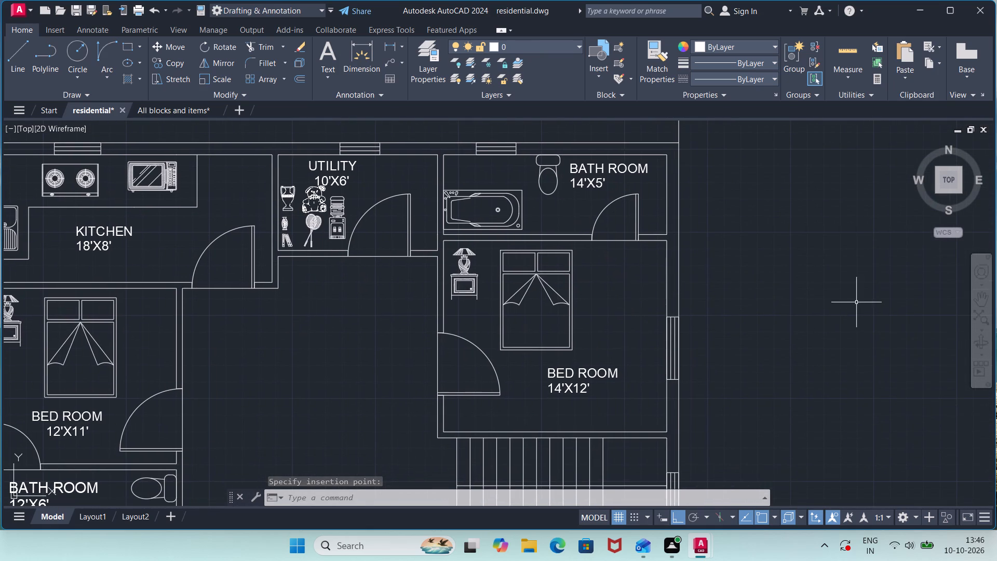
middle_drag(856, 302, 996, 252)
scroll(873, 336, down, 1)
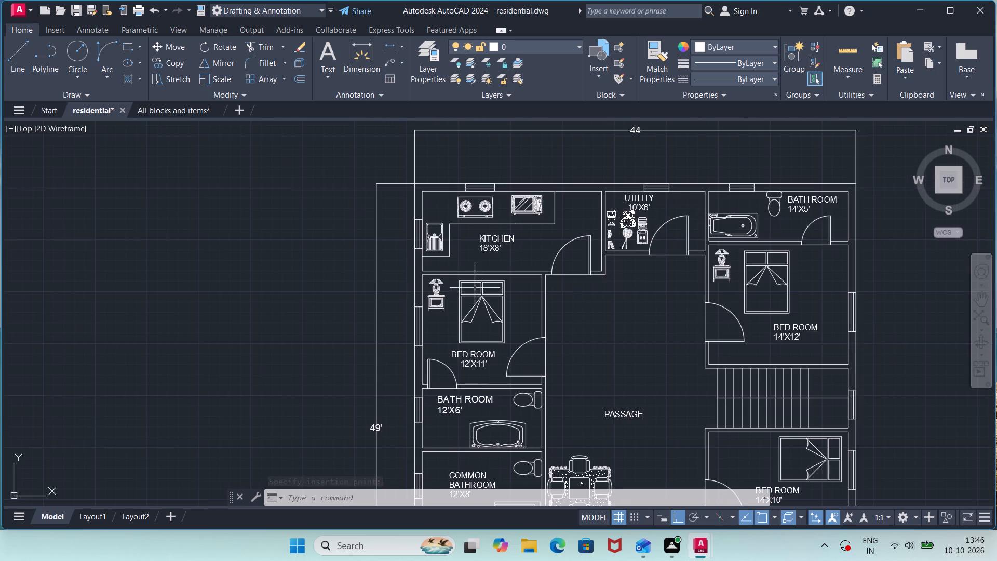
click(388, 47)
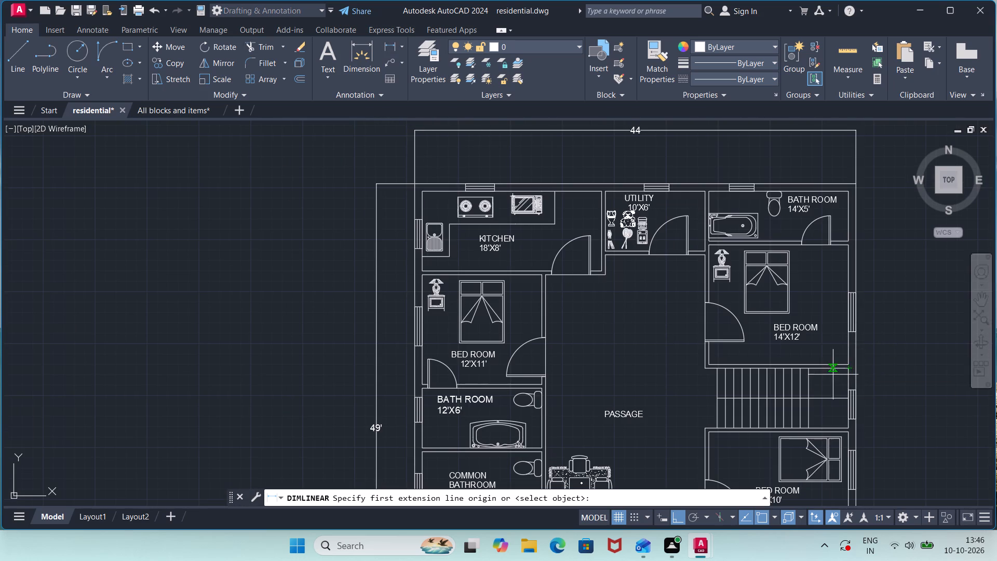
scroll(833, 375, up, 1)
middle_drag(833, 375, 719, 264)
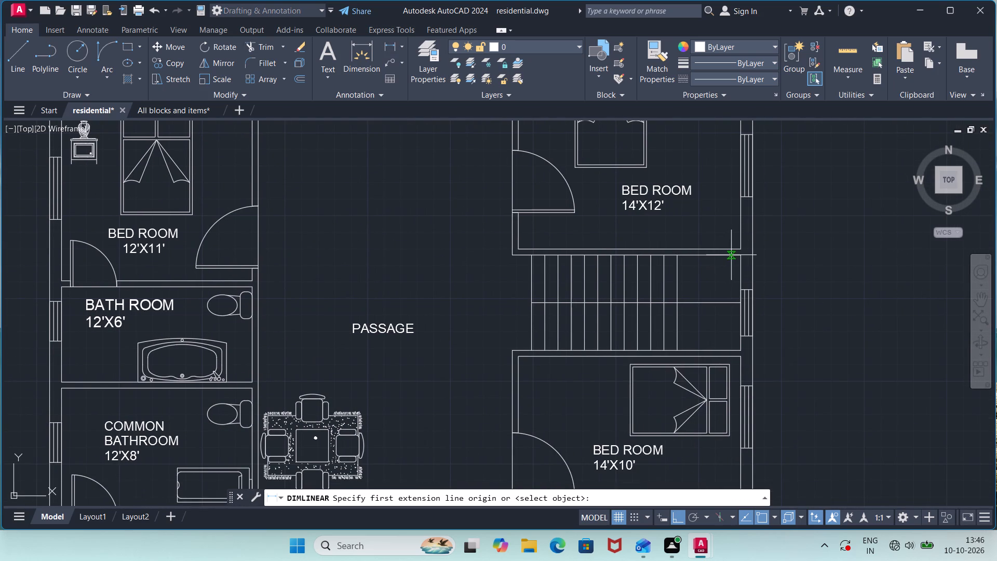
click(731, 255)
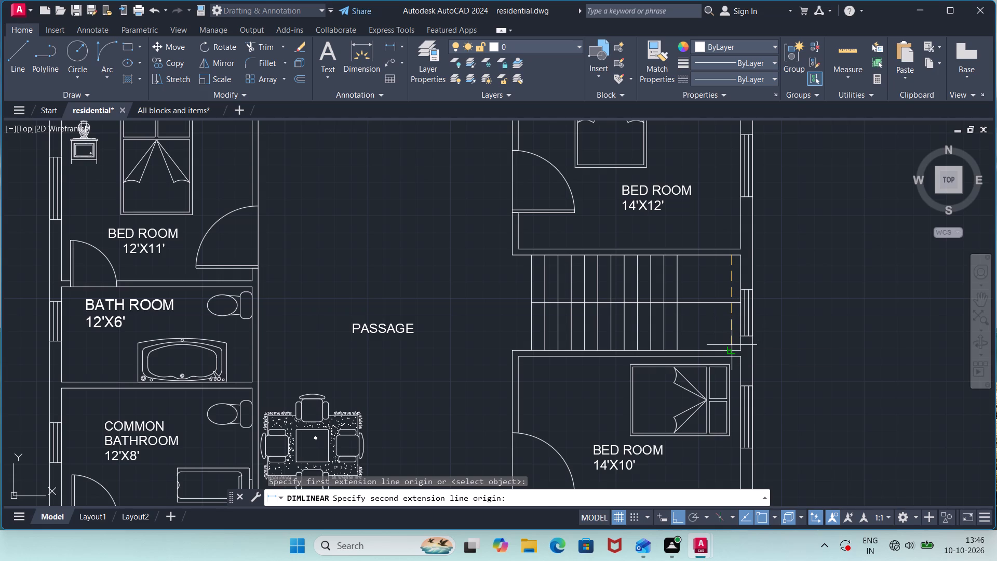
click(732, 348)
click(716, 341)
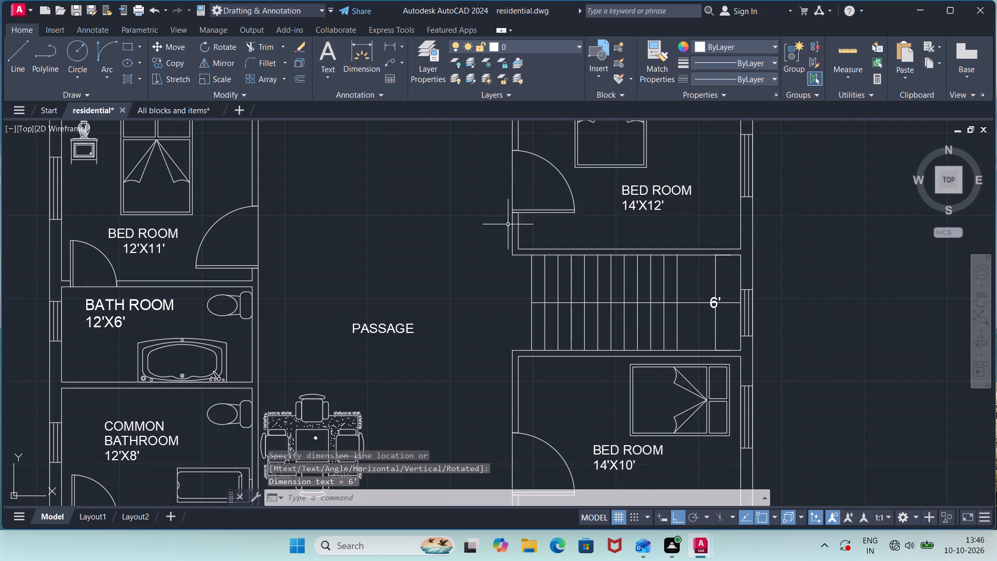
Add a vertical linear dimension for the upper stair flight's width, from the staircase's middle line to the 14'X12' bedroom wall.
click(383, 48)
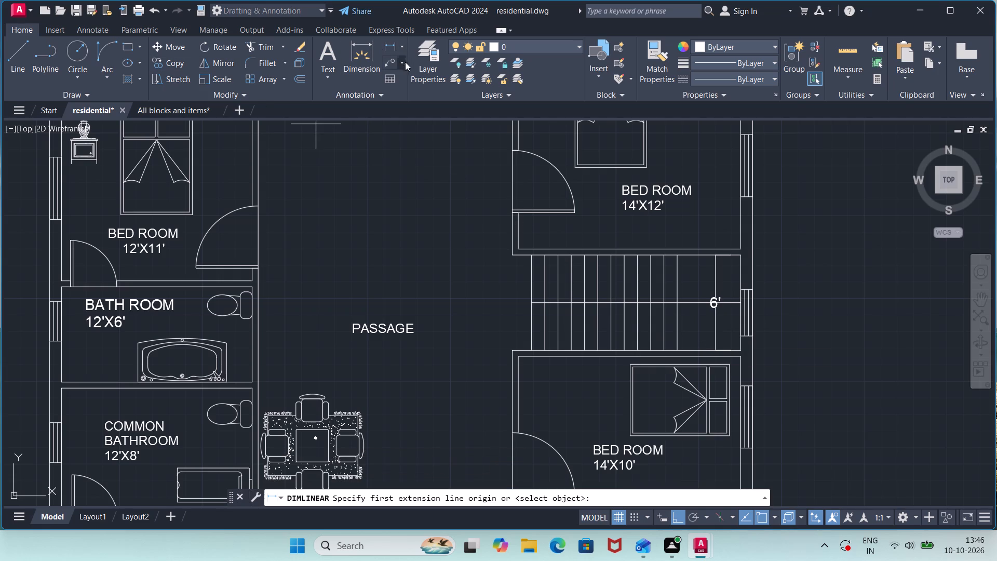
click(692, 301)
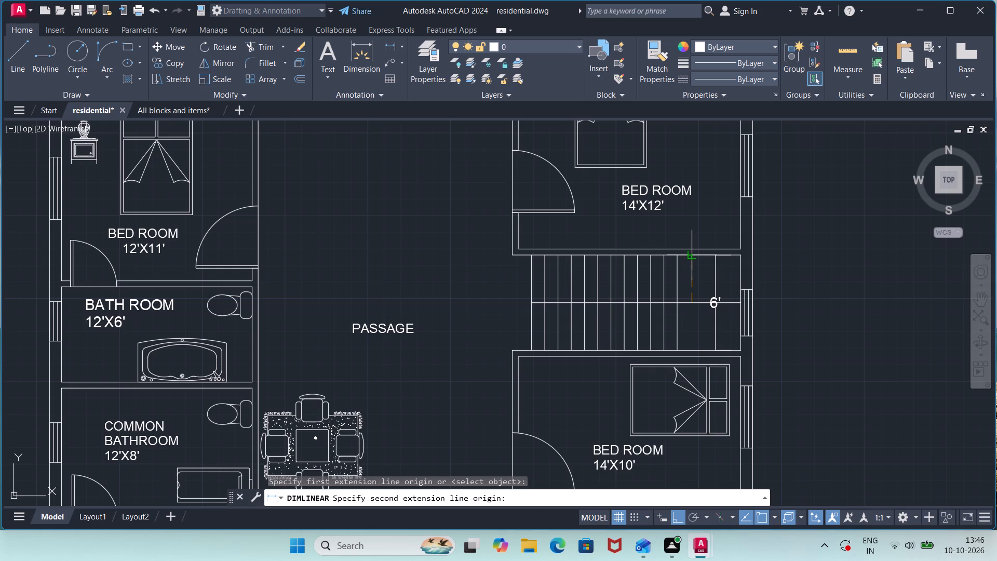
click(693, 252)
click(693, 252)
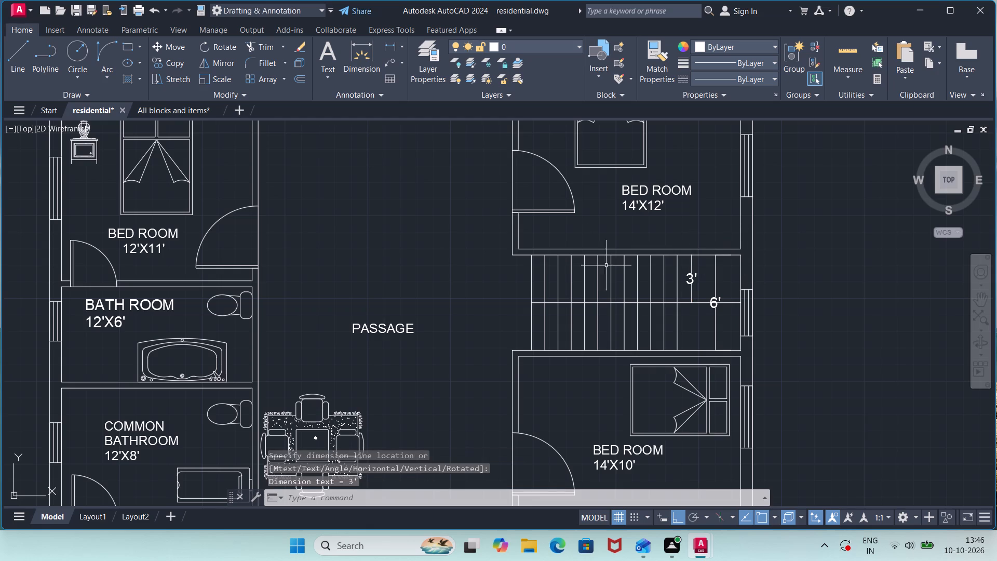
Add a horizontal linear dimension for the stair landing's depth, from the outer wall to the nearest step line.
click(392, 41)
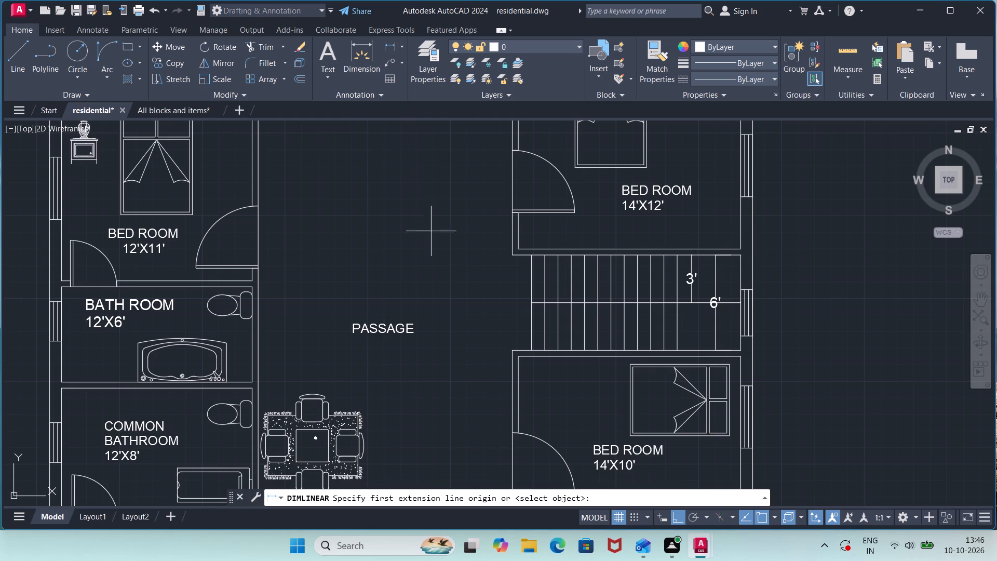
click(742, 326)
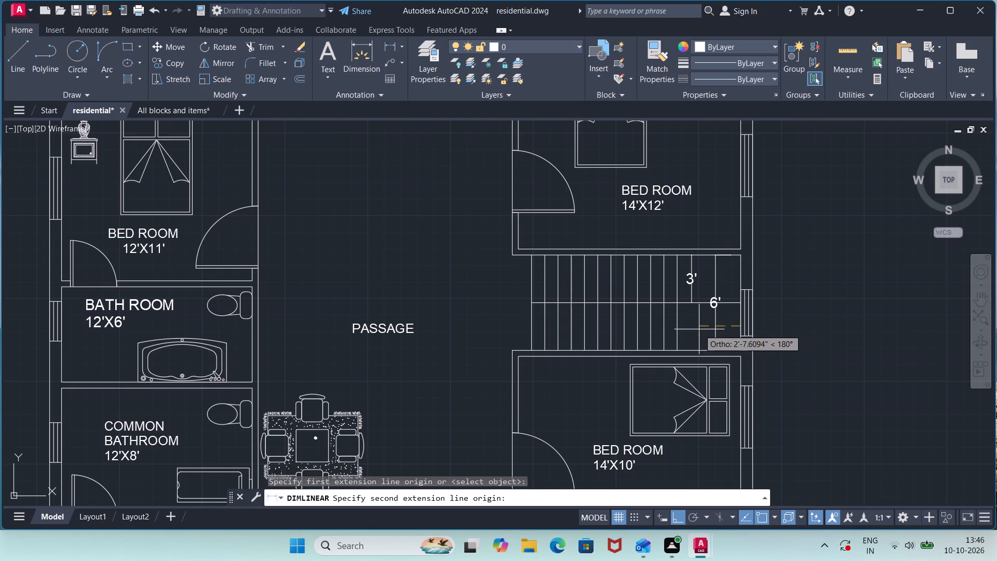
click(676, 324)
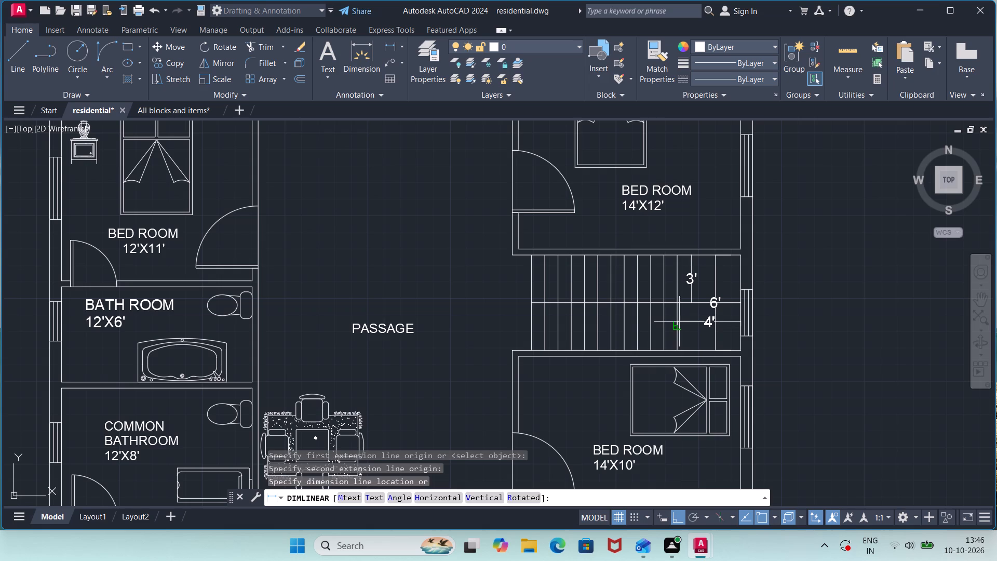
click(679, 331)
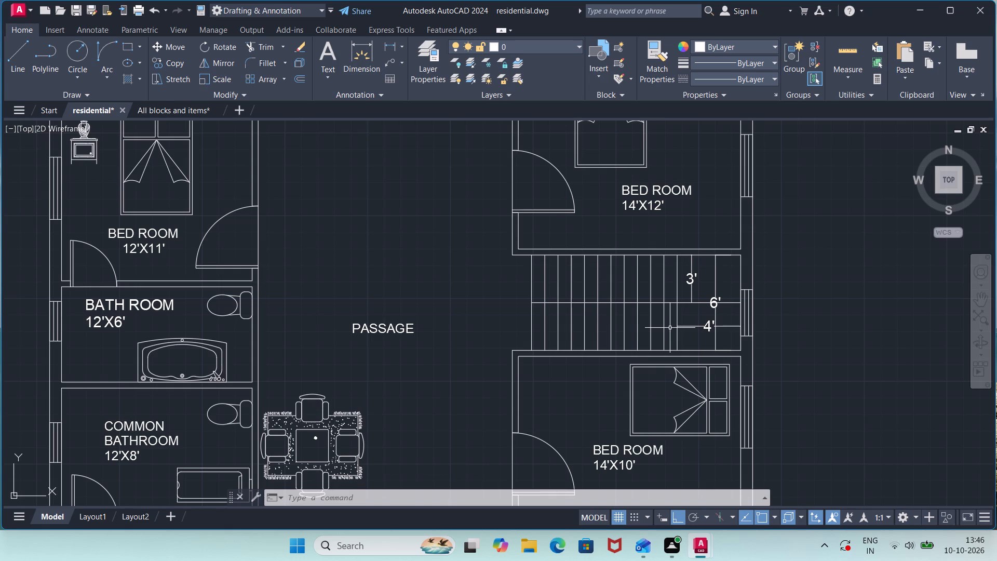
Look through the decoration, appliance, sofa, kitchen, bathroom and bed sections of the All blocks and items drawing for more items.
middle_drag(499, 226, 475, 282)
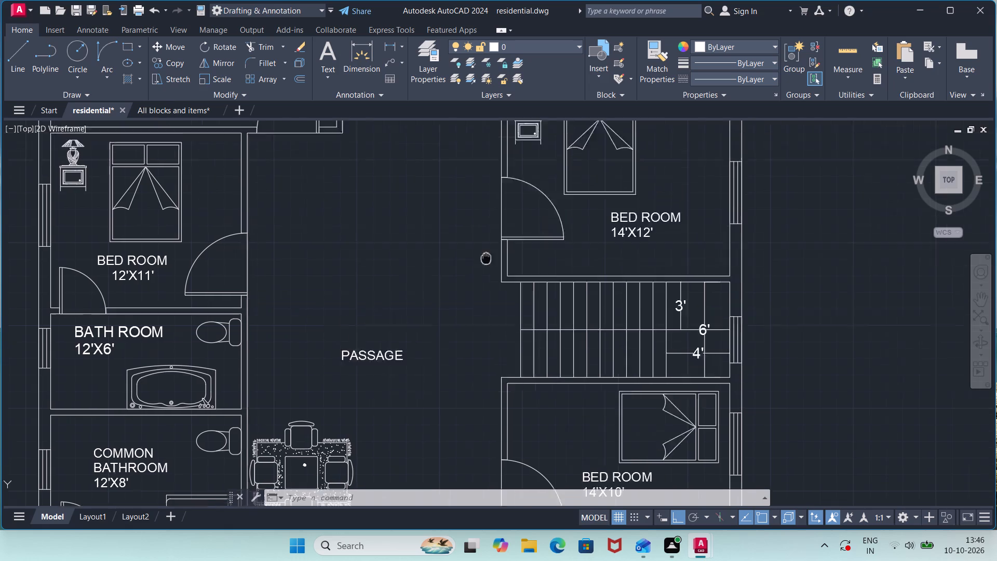
middle_drag(475, 282, 447, 349)
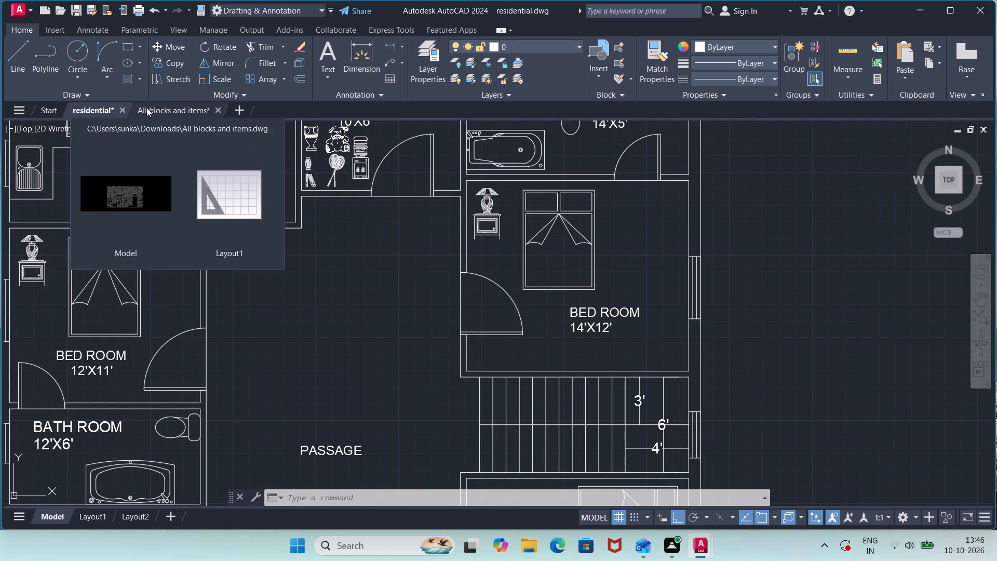
click(146, 108)
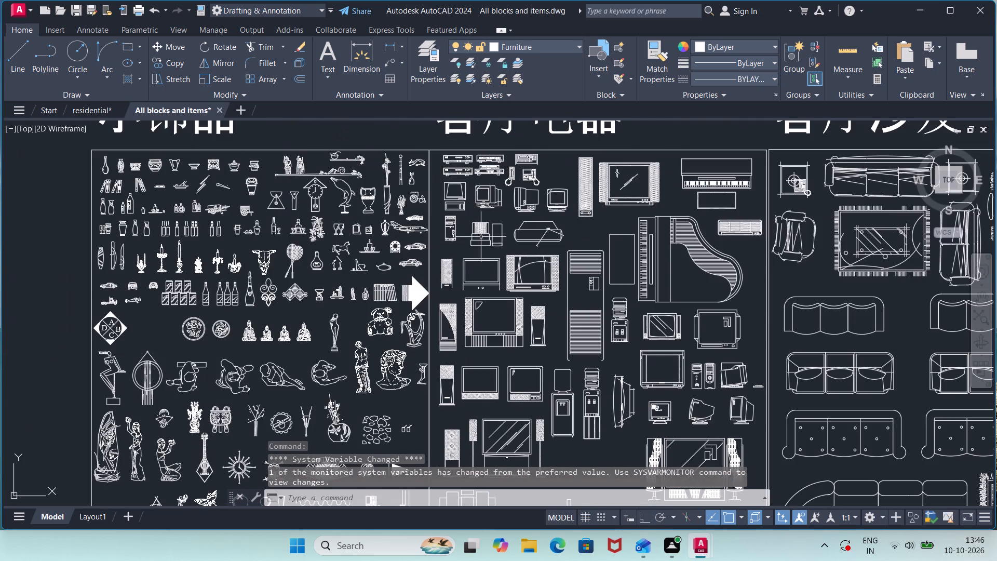
scroll(393, 309, up, 2)
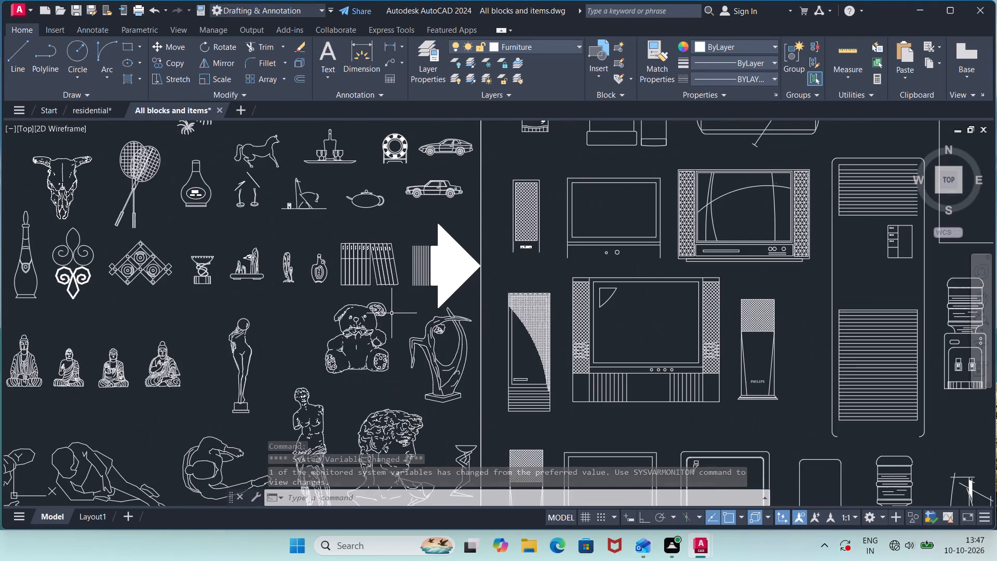
middle_drag(262, 307, 494, 317)
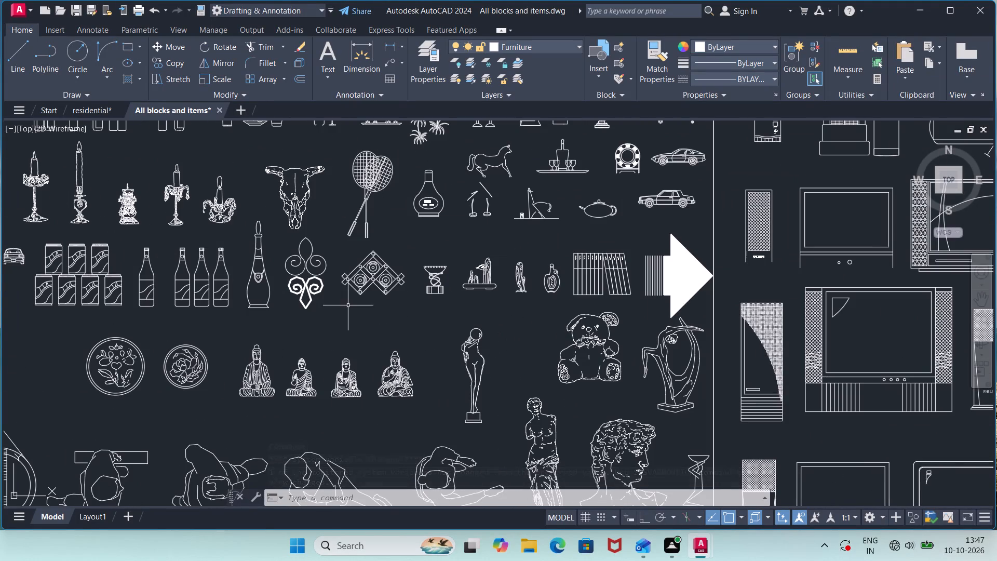
scroll(417, 235, down, 1)
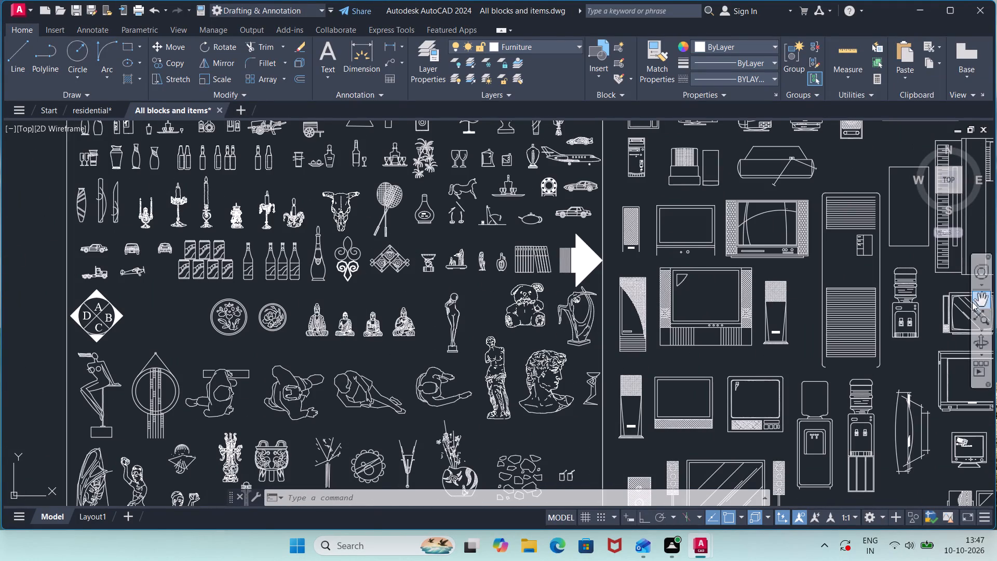
middle_drag(901, 301, 289, 299)
scroll(563, 269, down, 1)
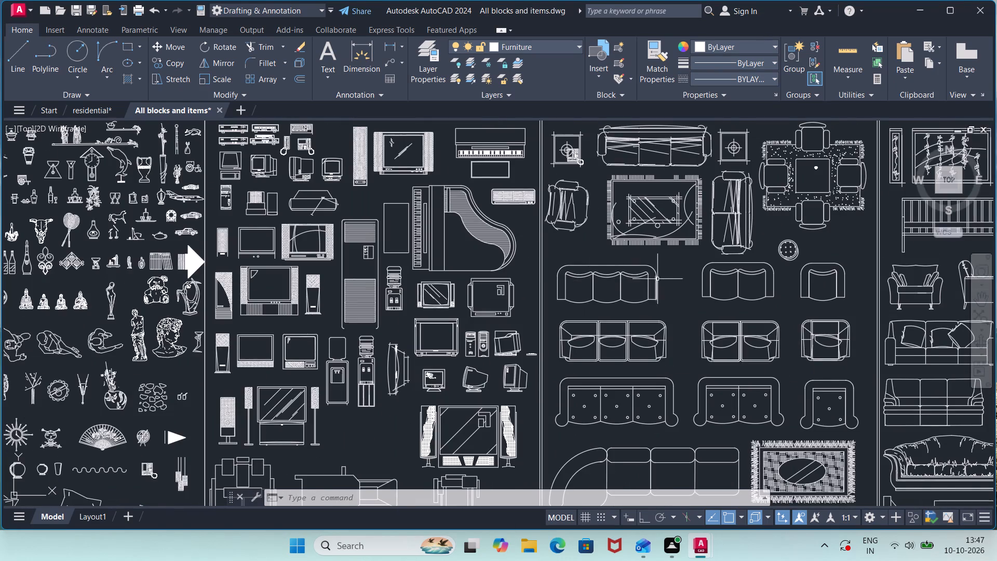
middle_drag(657, 279, 368, 239)
scroll(688, 235, down, 1)
middle_drag(731, 259, 346, 252)
scroll(578, 218, down, 1)
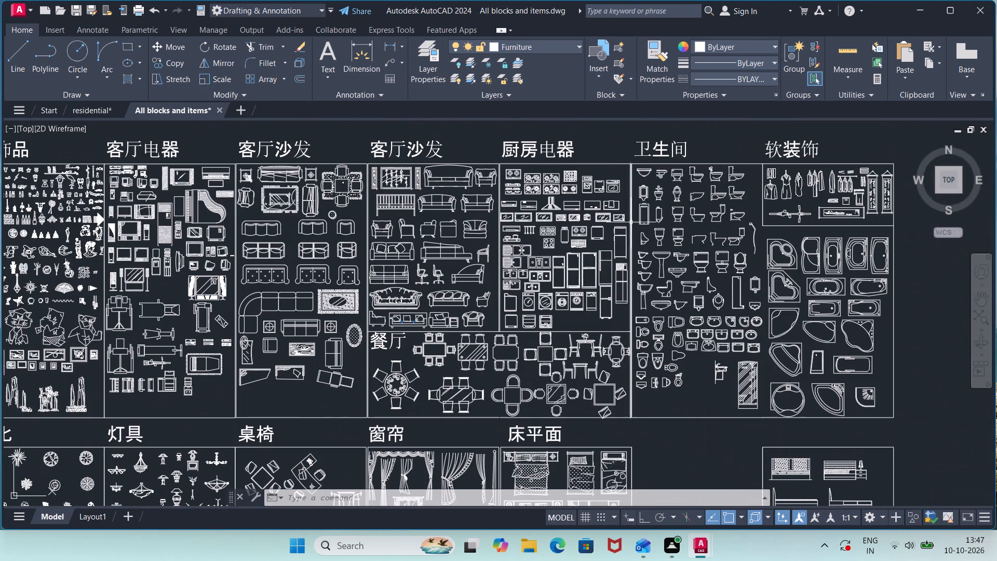
middle_drag(710, 345, 719, 259)
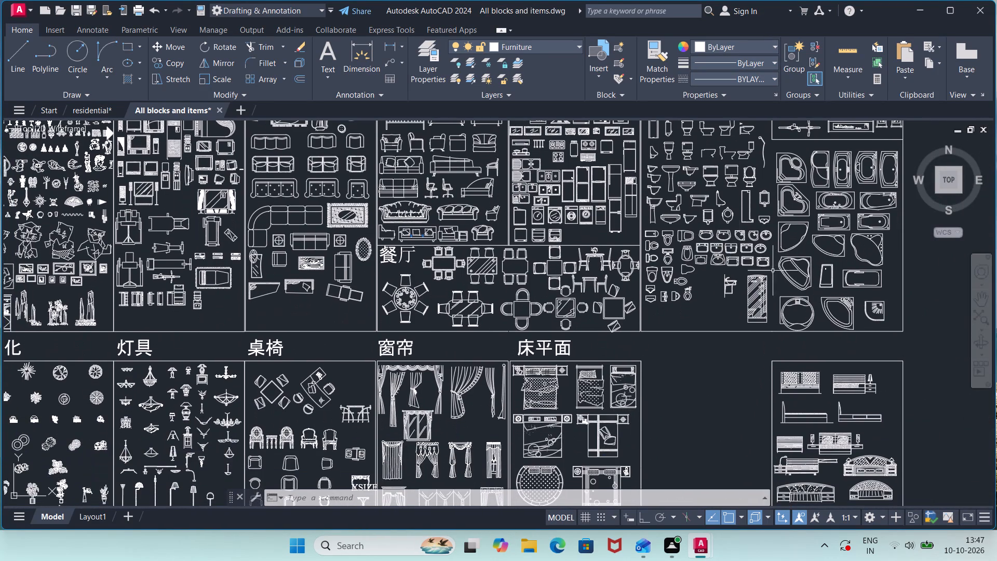
middle_drag(711, 397, 805, 257)
middle_drag(582, 357, 680, 314)
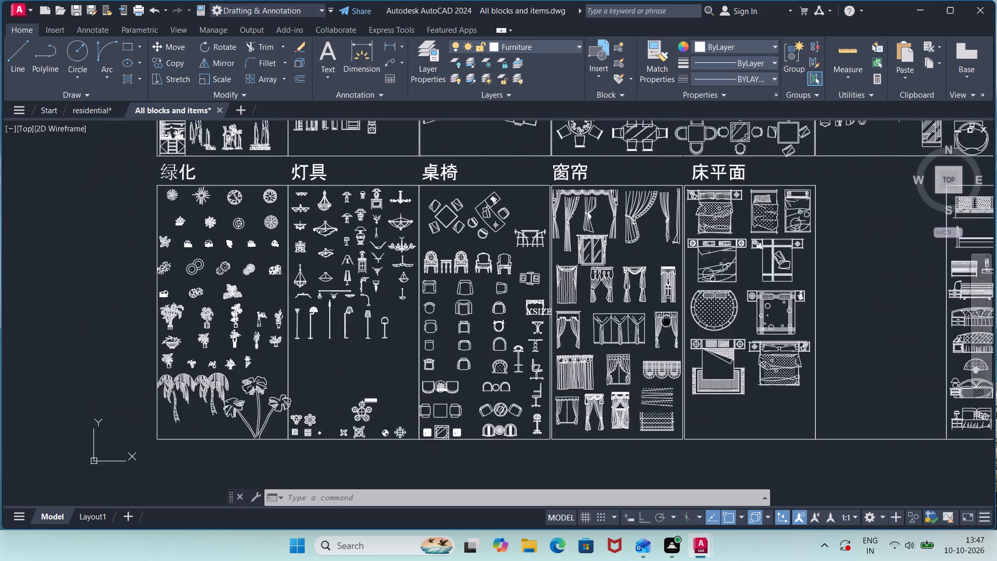
middle_drag(680, 314, 698, 300)
Examine the chairs, floor lamps, potted plants, palm trees and plan-view plants in the All blocks and items drawing.
scroll(545, 308, up, 3)
middle_drag(504, 346, 822, 237)
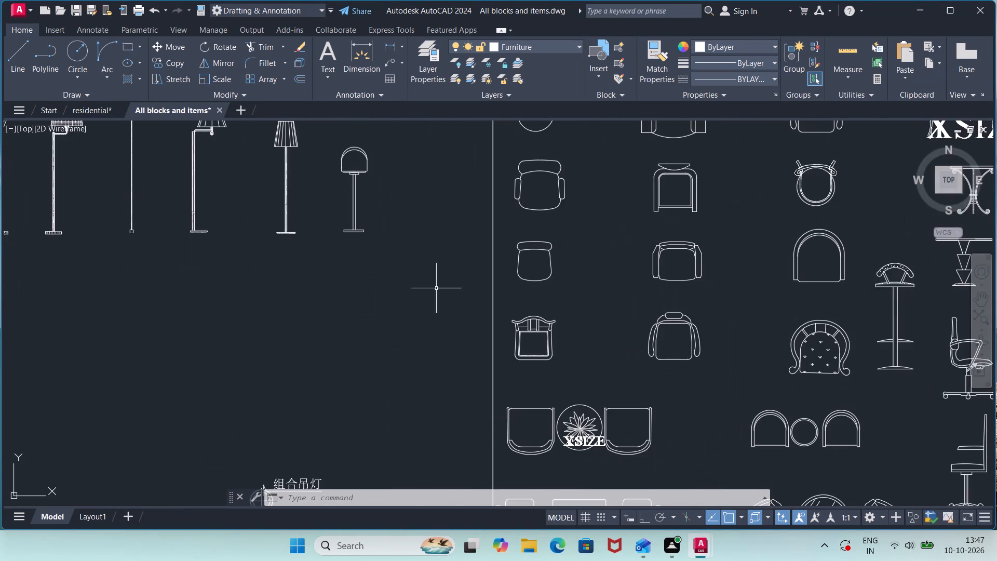
scroll(398, 297, down, 2)
middle_drag(394, 298, 817, 370)
scroll(555, 391, up, 1)
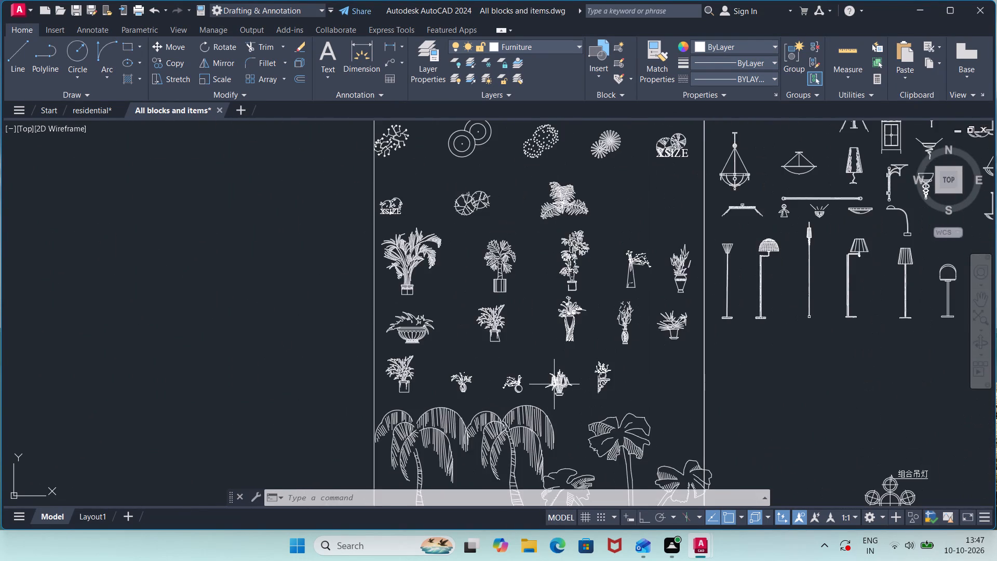
scroll(554, 384, up, 2)
middle_drag(554, 383, 807, 307)
middle_drag(638, 409, 684, 185)
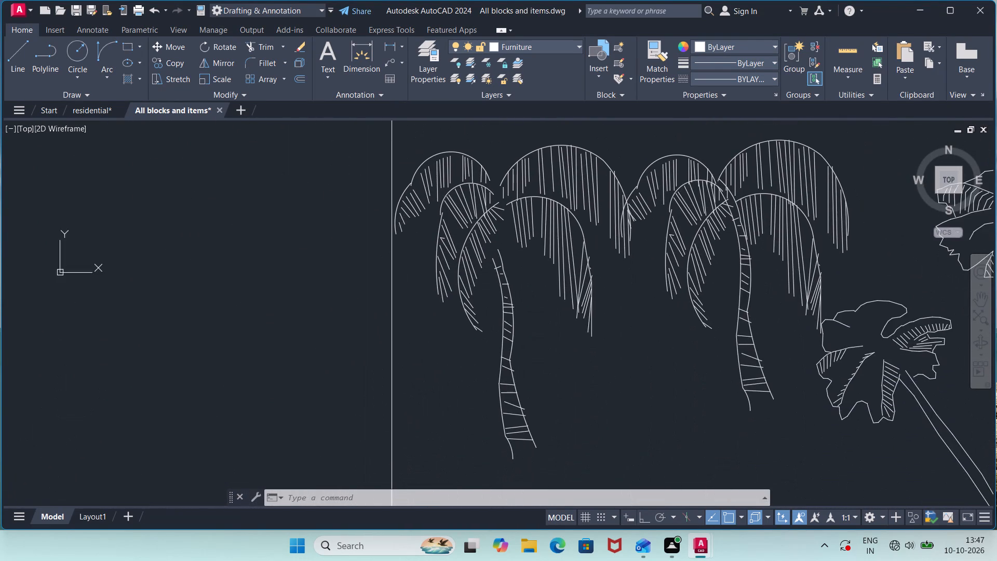
middle_drag(684, 185, 684, 186)
scroll(917, 236, down, 1)
middle_drag(917, 236, 793, 342)
middle_drag(906, 306, 725, 381)
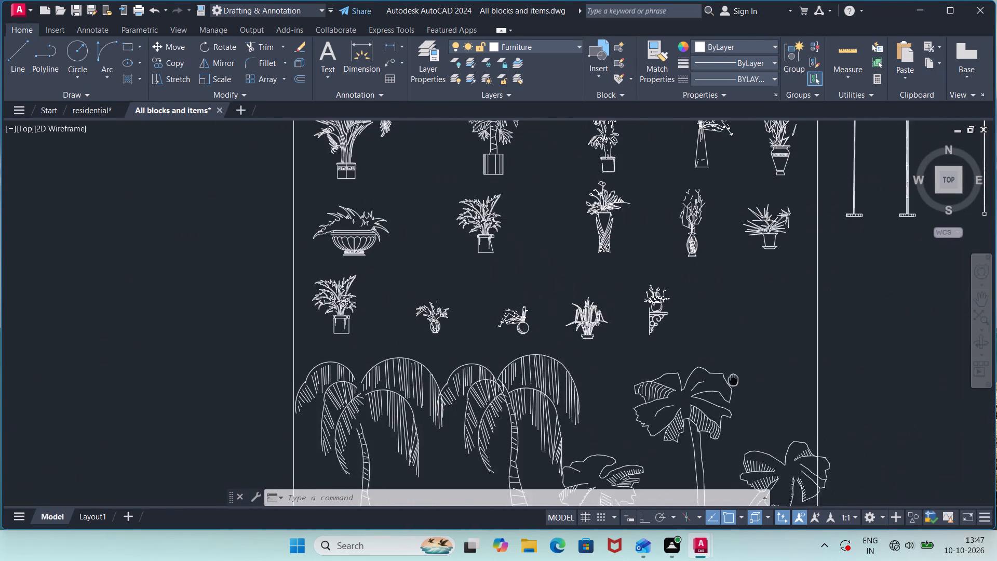
middle_drag(725, 381, 709, 384)
middle_drag(741, 212, 738, 386)
middle_drag(727, 233, 732, 415)
middle_drag(736, 315, 736, 405)
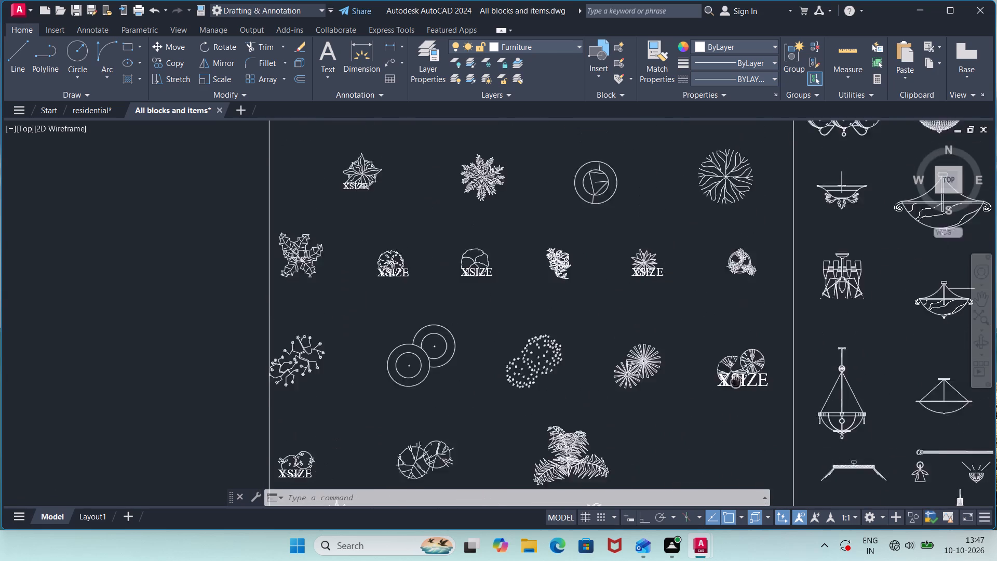
middle_drag(736, 405, 736, 424)
middle_drag(739, 295, 738, 382)
middle_drag(736, 372, 720, 443)
middle_drag(766, 296, 760, 344)
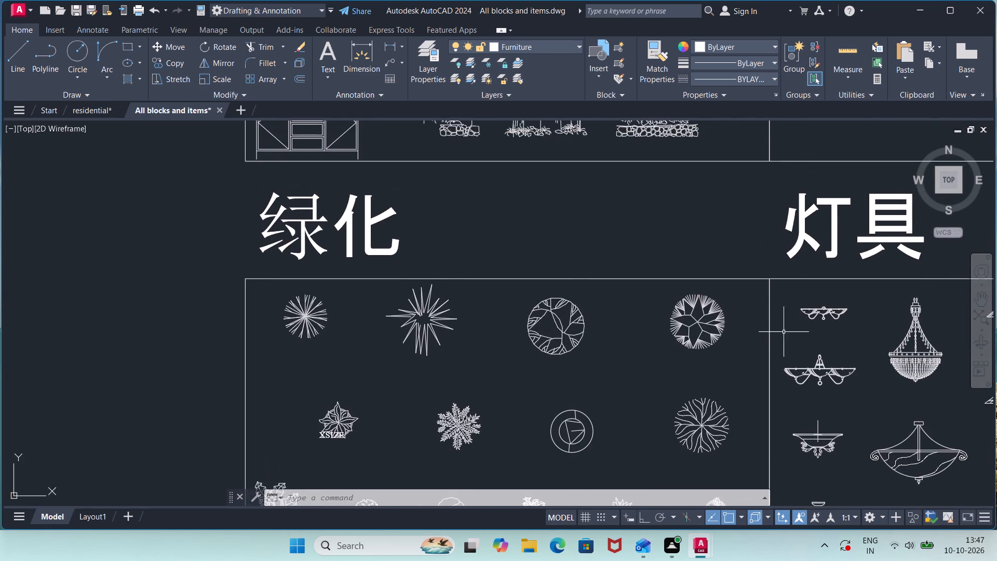
scroll(832, 289, down, 2)
middle_drag(835, 291, 634, 428)
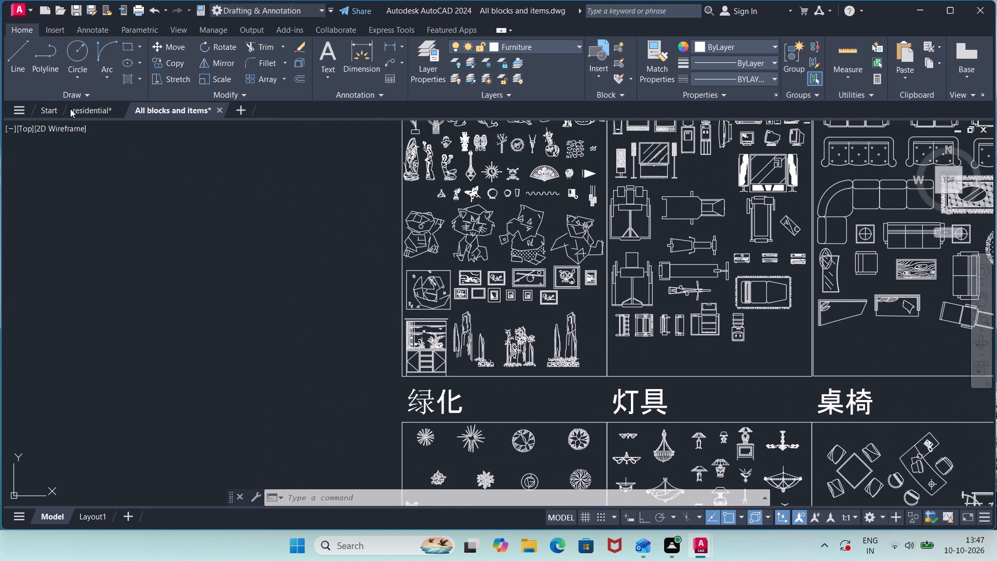
Review the utility room's items in the residential drawing, and look through the block library's sections again for anything still needed.
click(98, 115)
middle_drag(358, 242, 367, 270)
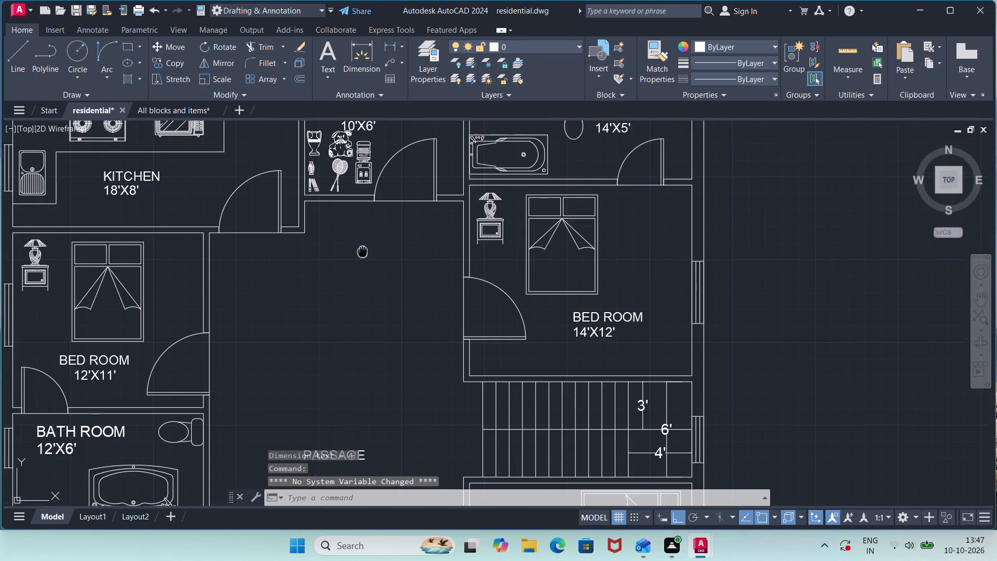
middle_drag(367, 270, 378, 350)
scroll(378, 254, up, 2)
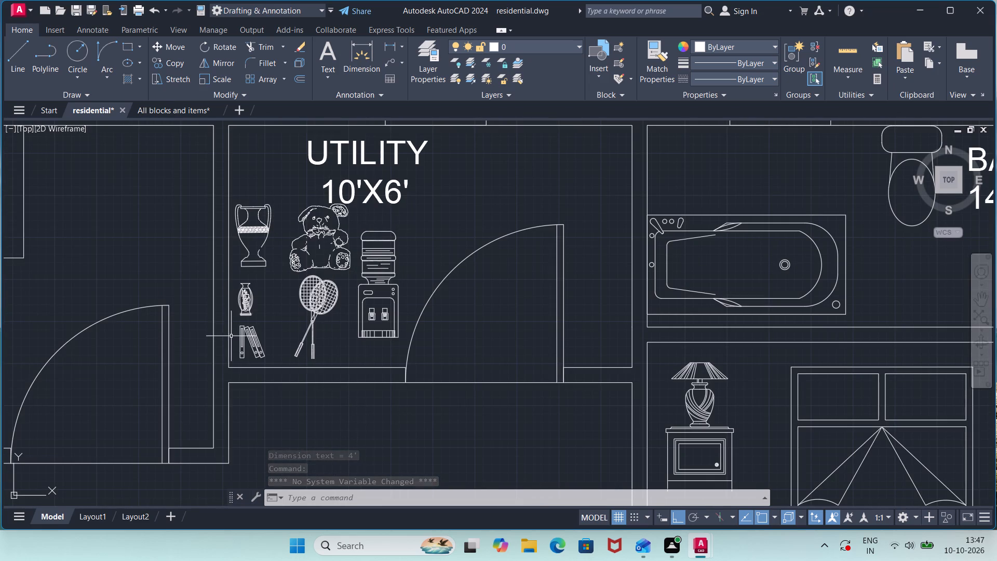
click(178, 104)
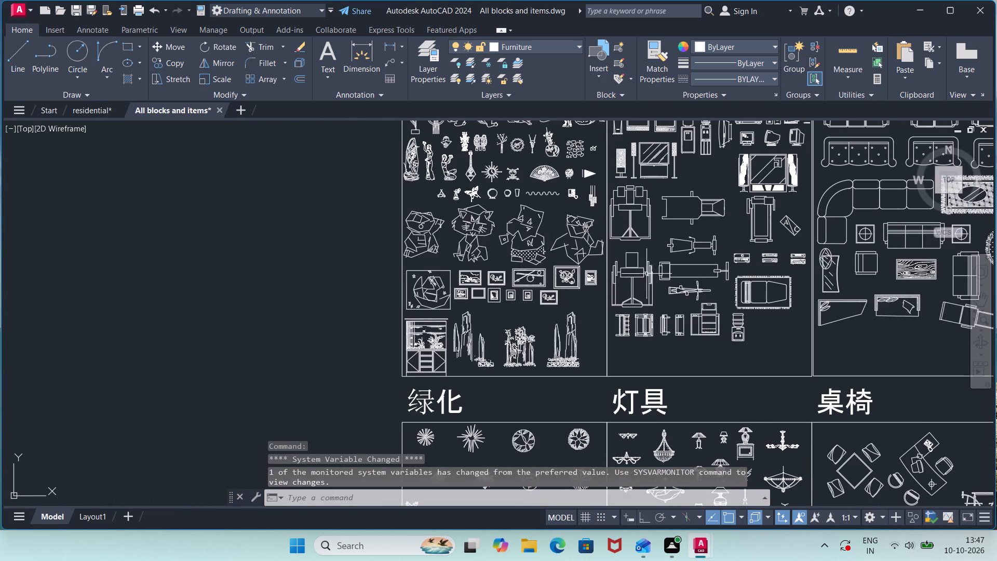
middle_drag(635, 171, 468, 421)
middle_drag(746, 352, 734, 332)
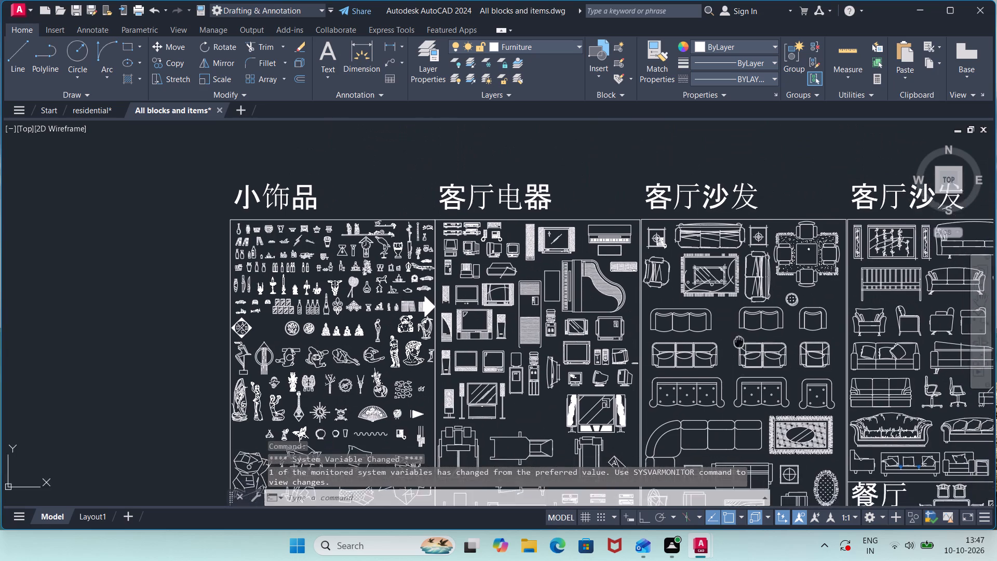
middle_drag(734, 332, 579, 210)
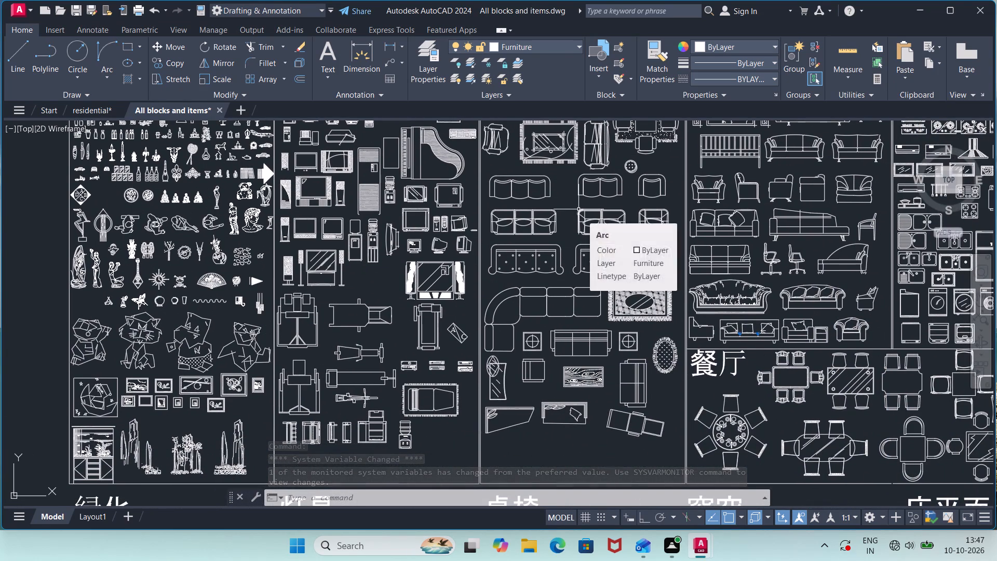
middle_drag(792, 262, 664, 247)
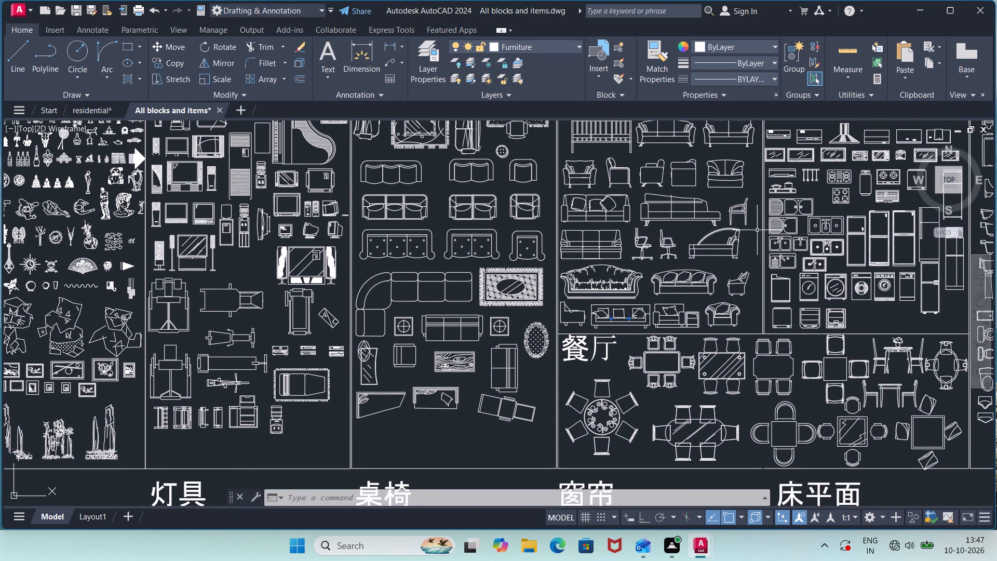
middle_drag(802, 235, 257, 256)
middle_click(257, 257)
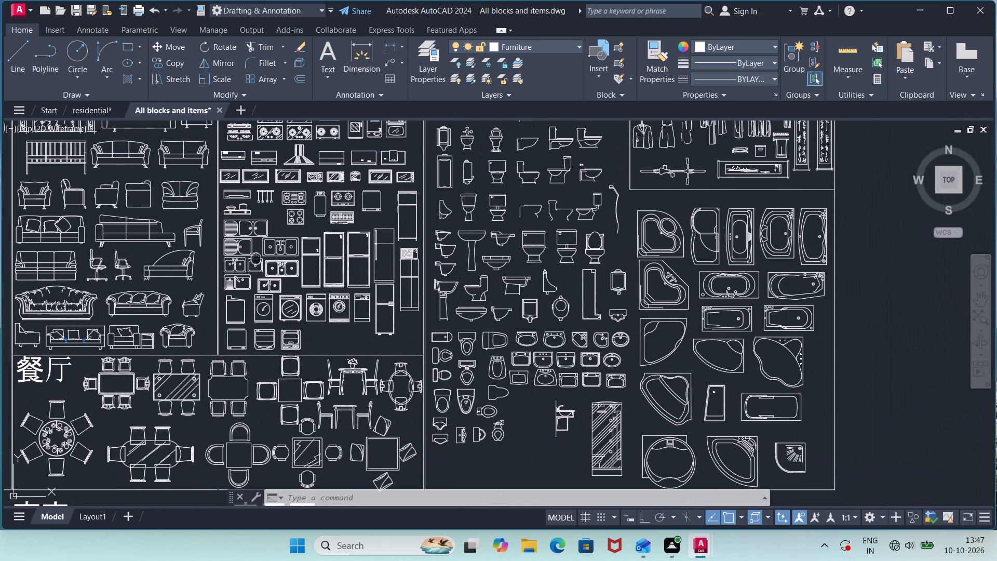
middle_drag(447, 348, 700, 226)
middle_drag(624, 358, 711, 282)
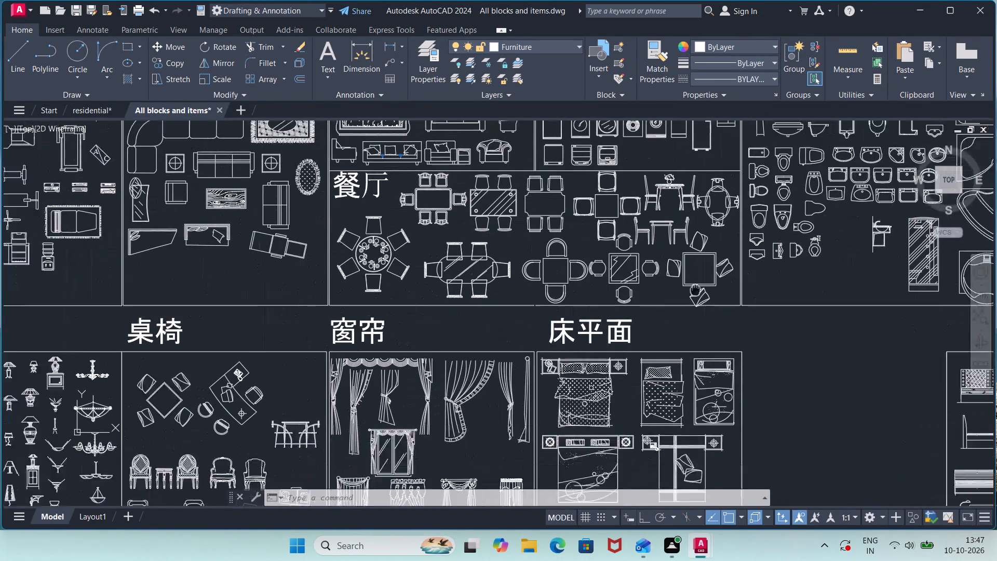
middle_drag(711, 282, 817, 246)
middle_drag(579, 382, 940, 241)
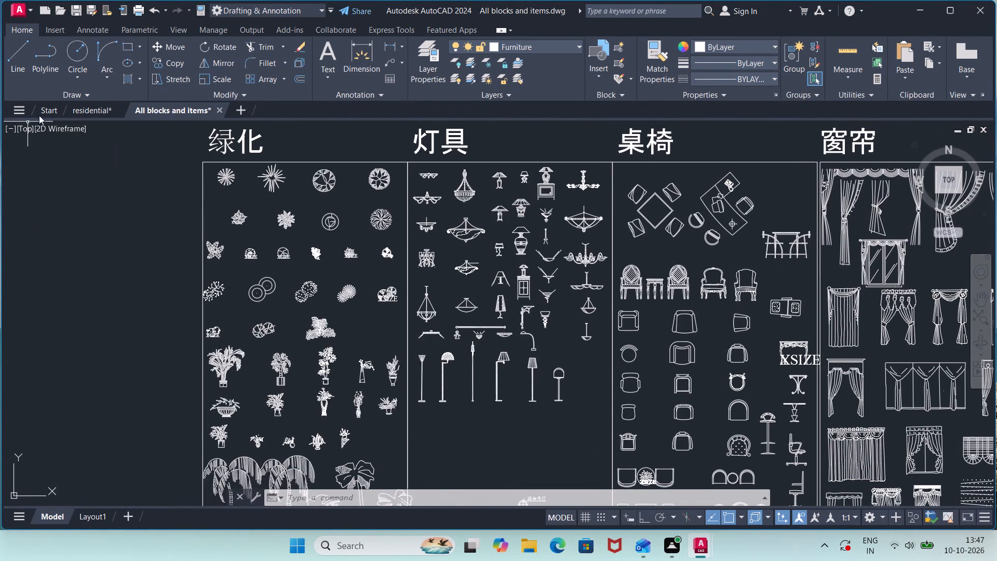
In the residential drawing, hatch the walls along the kitchen, utility and 14'X5' bath room with solid colour 122,175,223.
click(110, 111)
scroll(427, 219, down, 2)
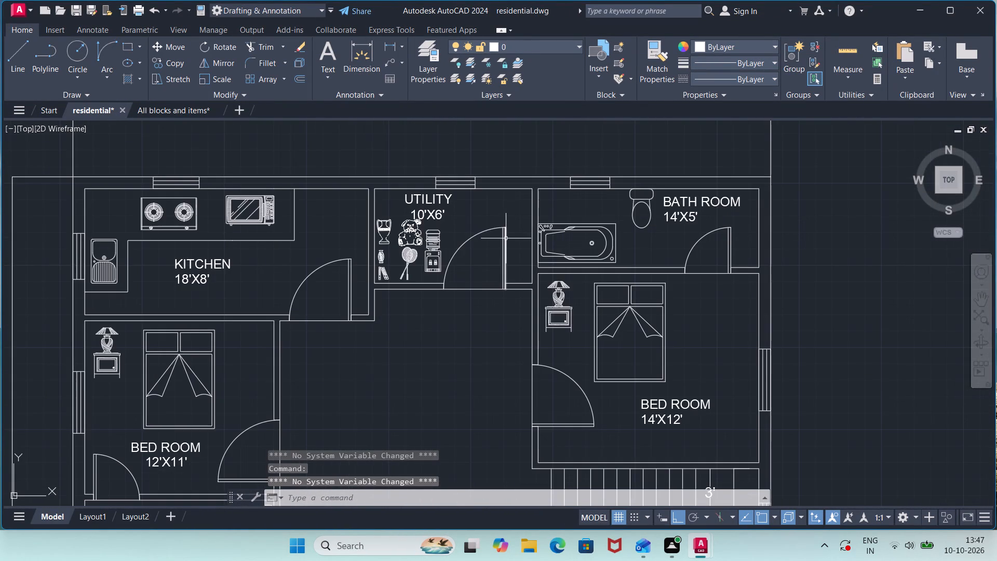
click(126, 75)
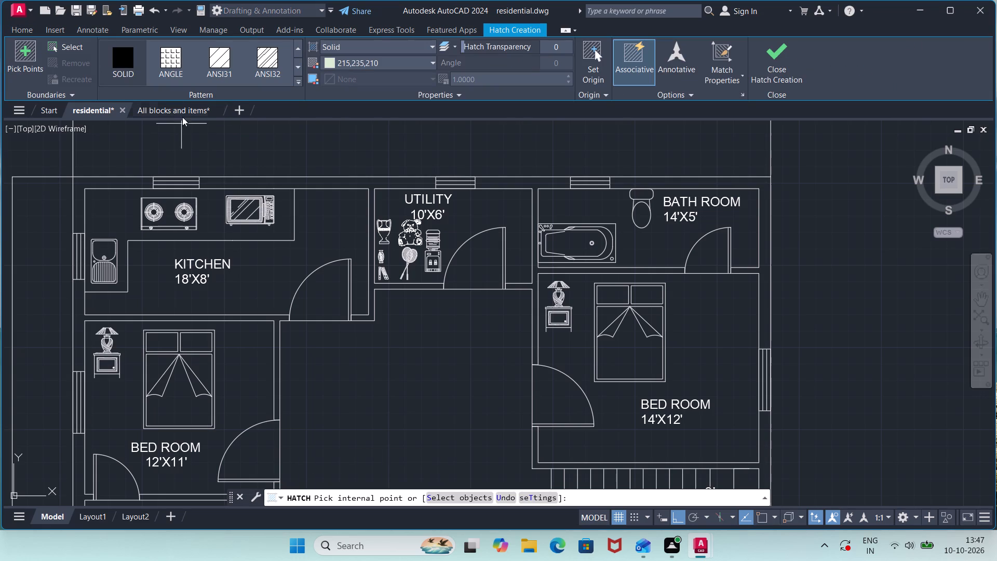
click(129, 57)
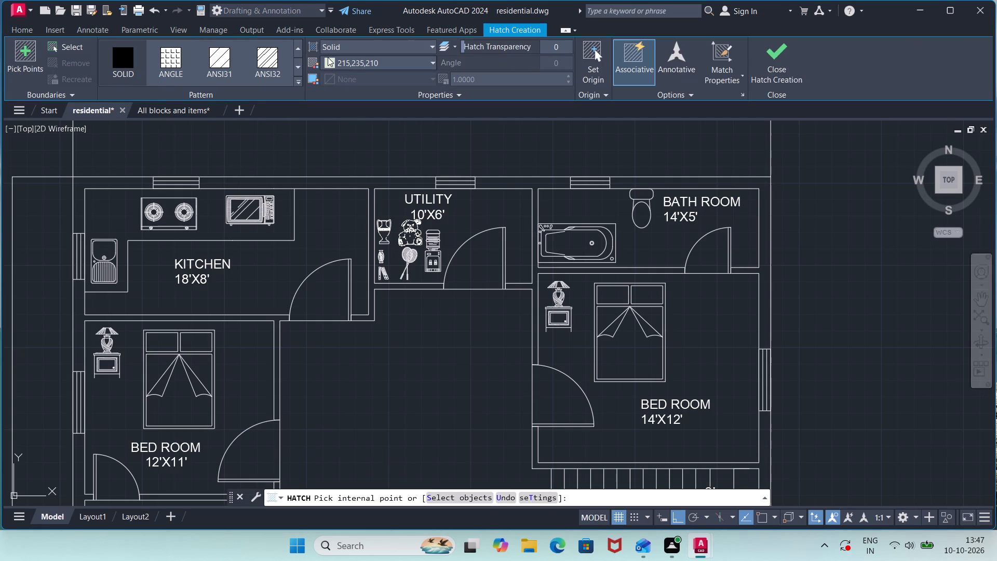
click(329, 65)
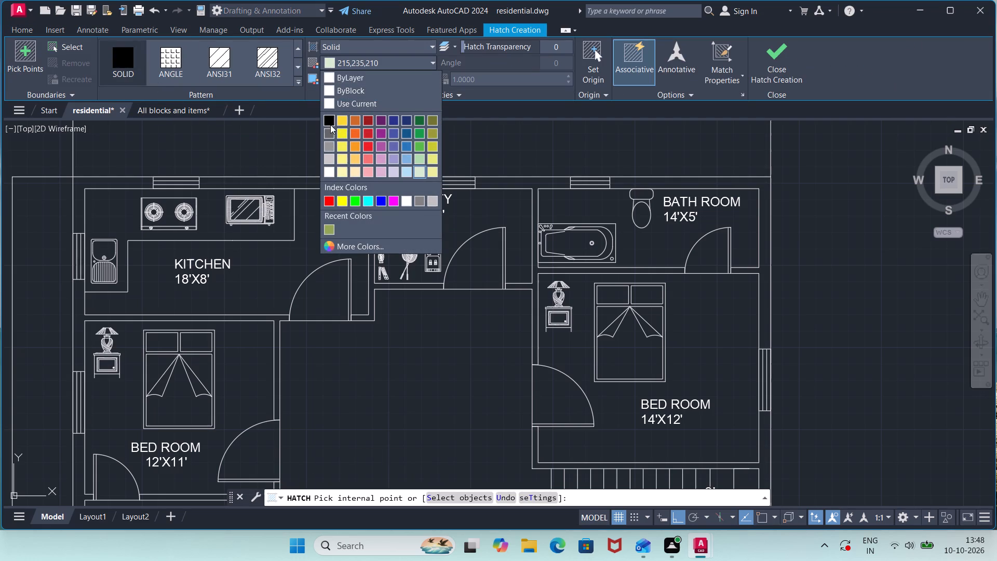
click(405, 161)
click(343, 181)
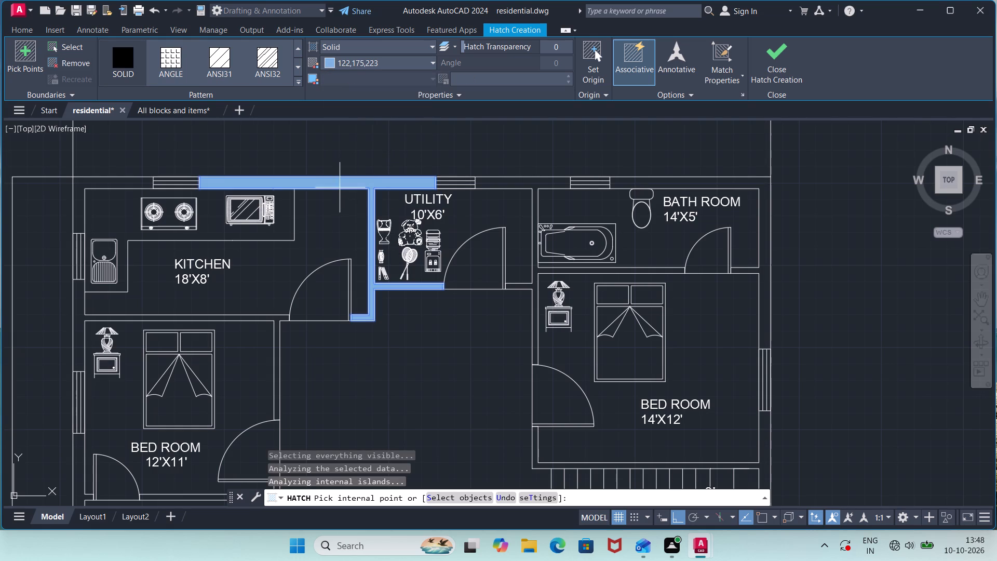
click(139, 185)
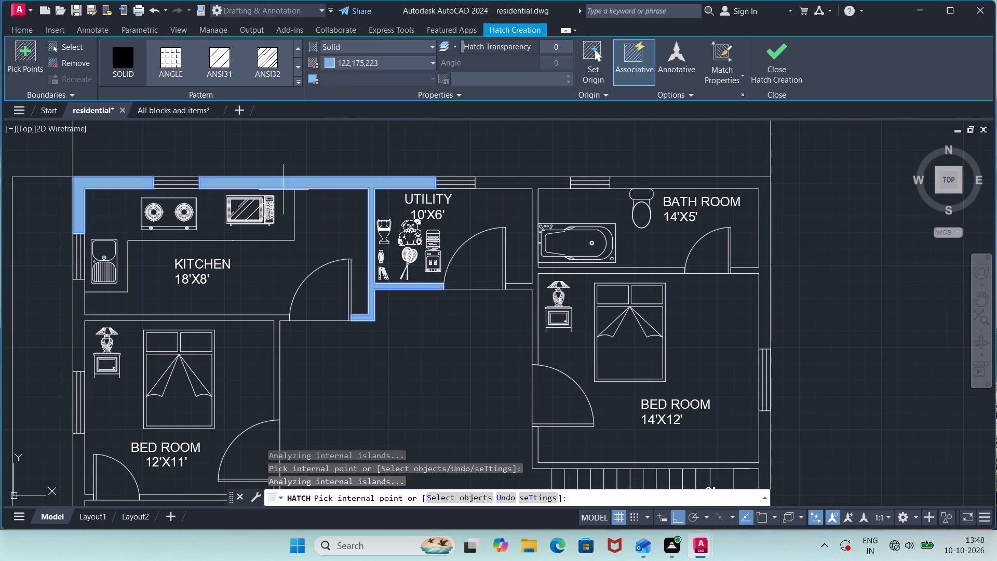
click(517, 183)
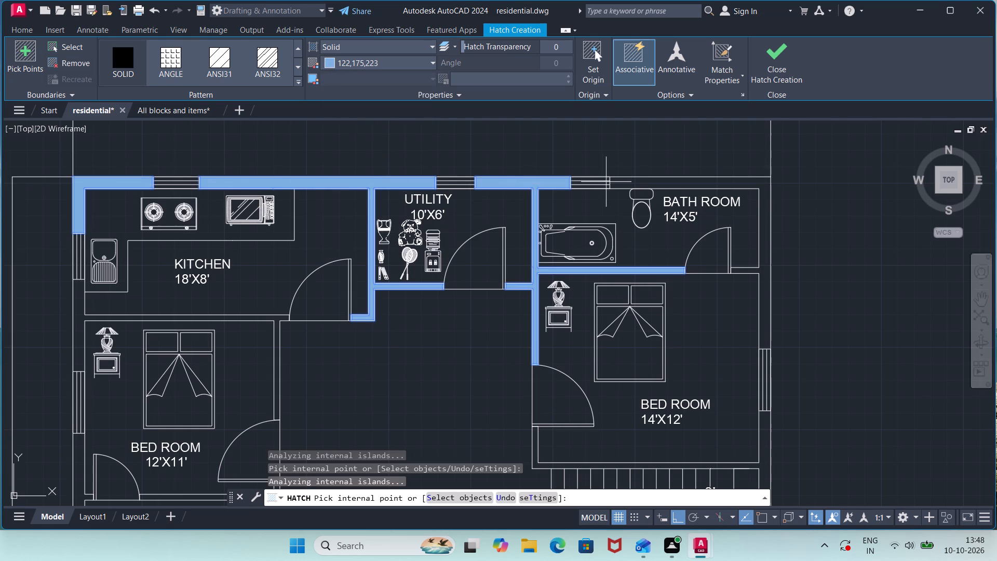
click(653, 179)
Add the walls around the staircase and the 14'X10' bedroom to the hatch, including the outer wall segments between their windows.
middle_drag(723, 312, 717, 221)
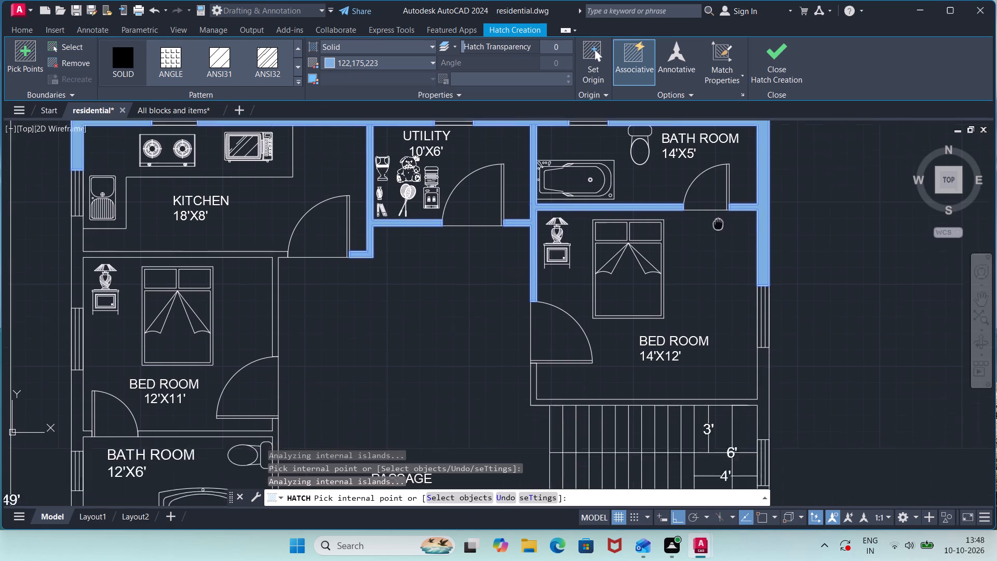
middle_drag(717, 221, 667, 49)
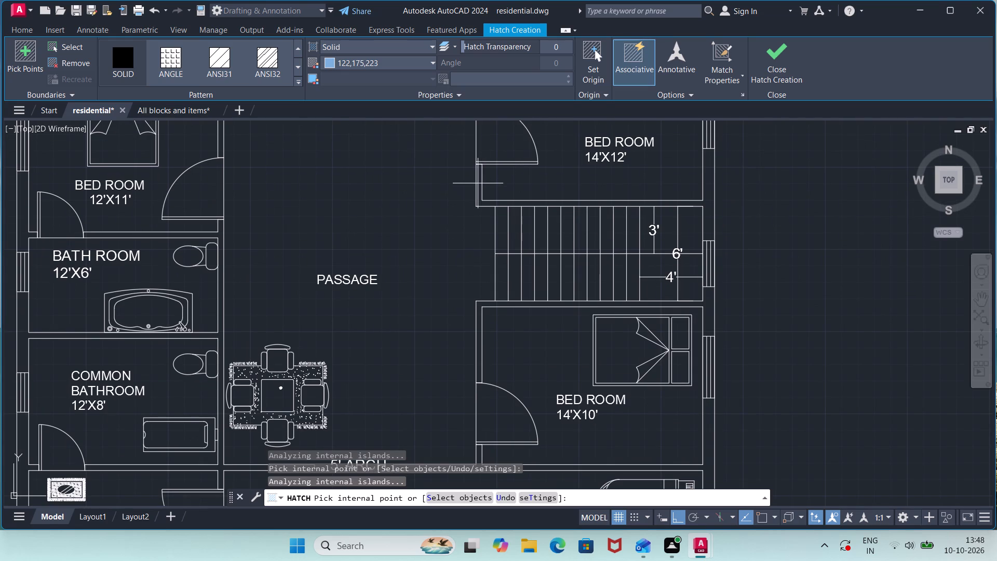
click(478, 191)
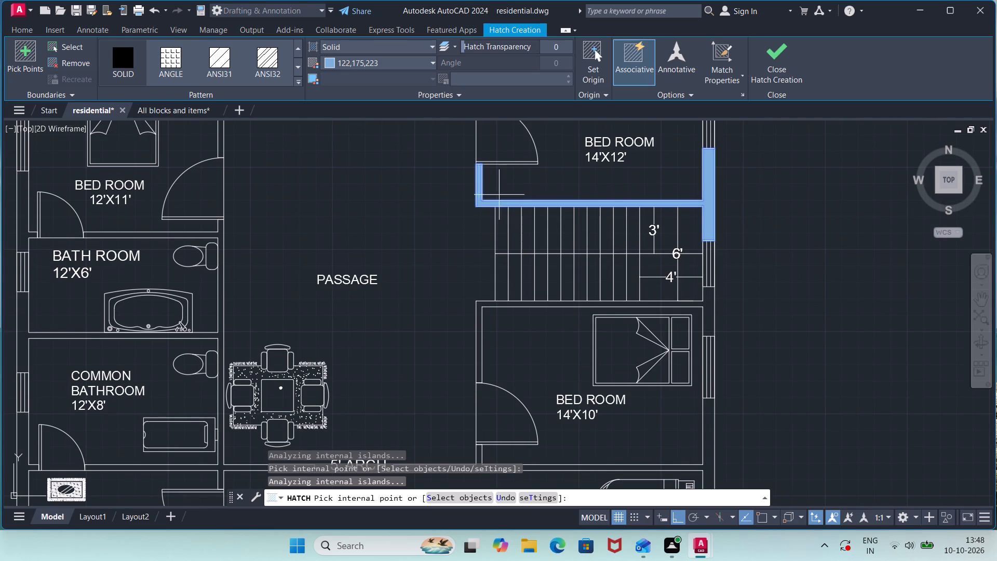
scroll(828, 218, down, 1)
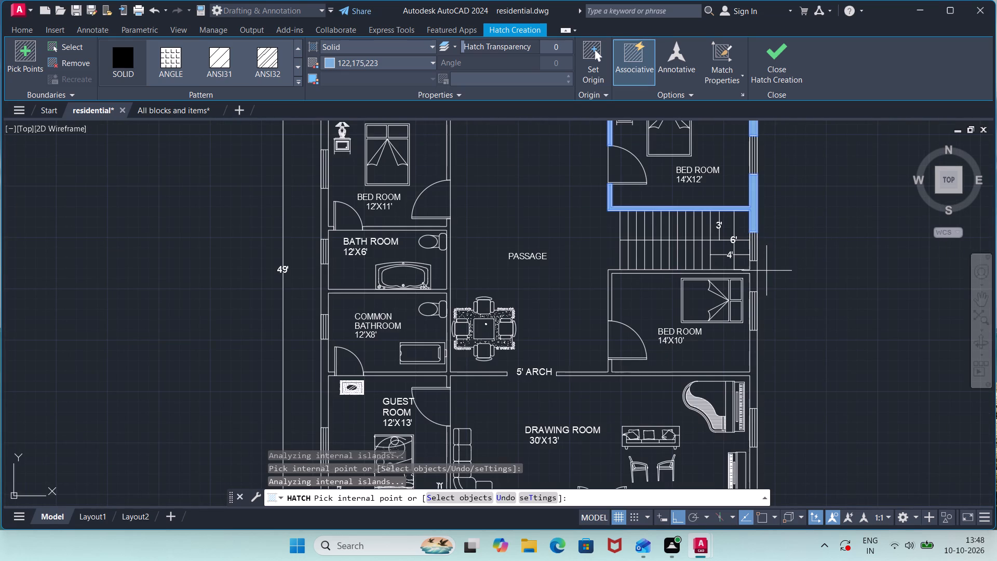
scroll(760, 271, up, 2)
click(731, 278)
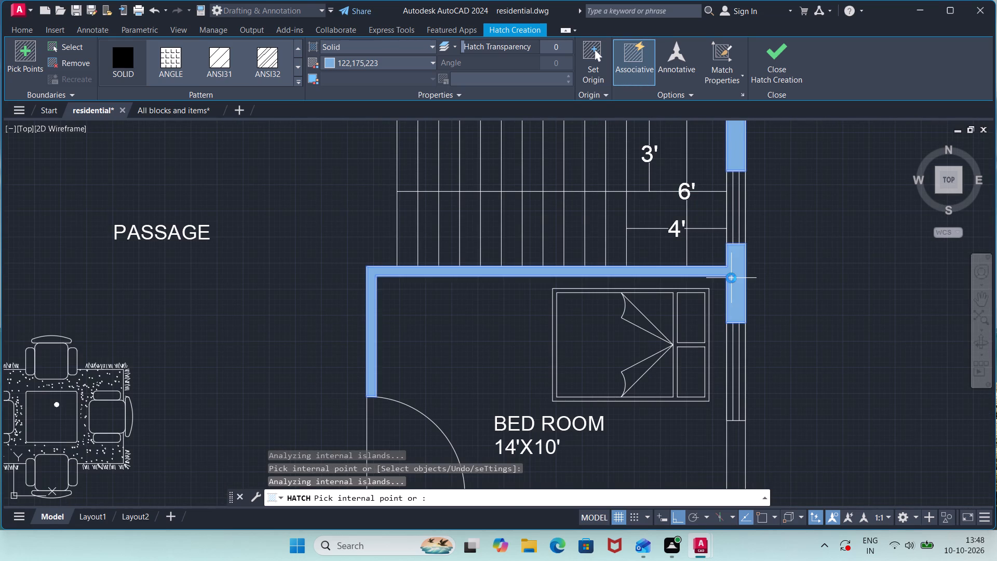
scroll(731, 278, down, 2)
middle_drag(749, 281, 730, 226)
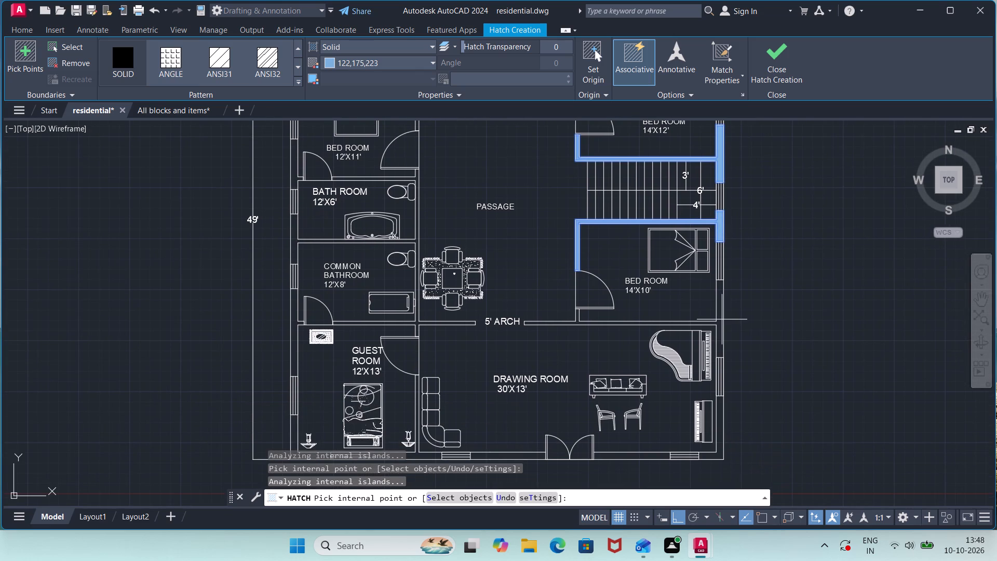
click(722, 319)
Extend the hatch along the outer walls of the drawing room and guest room, on both sides of the double entrance door.
middle_drag(603, 342, 580, 170)
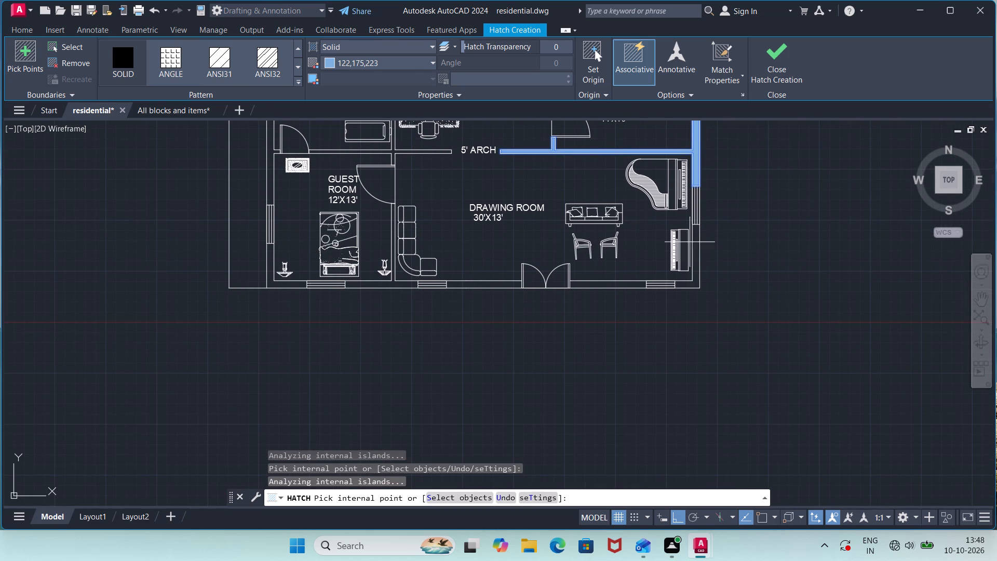
click(698, 283)
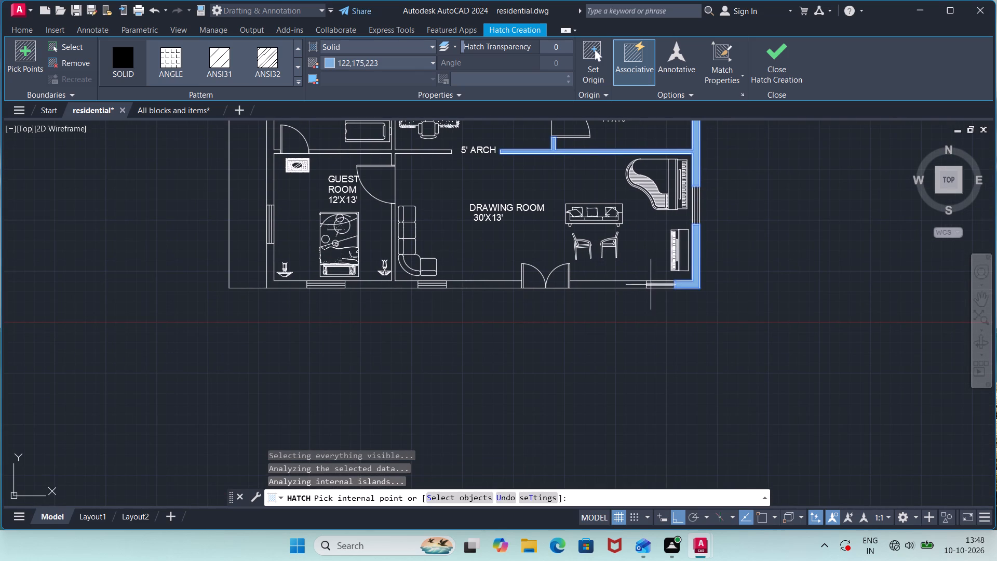
click(636, 285)
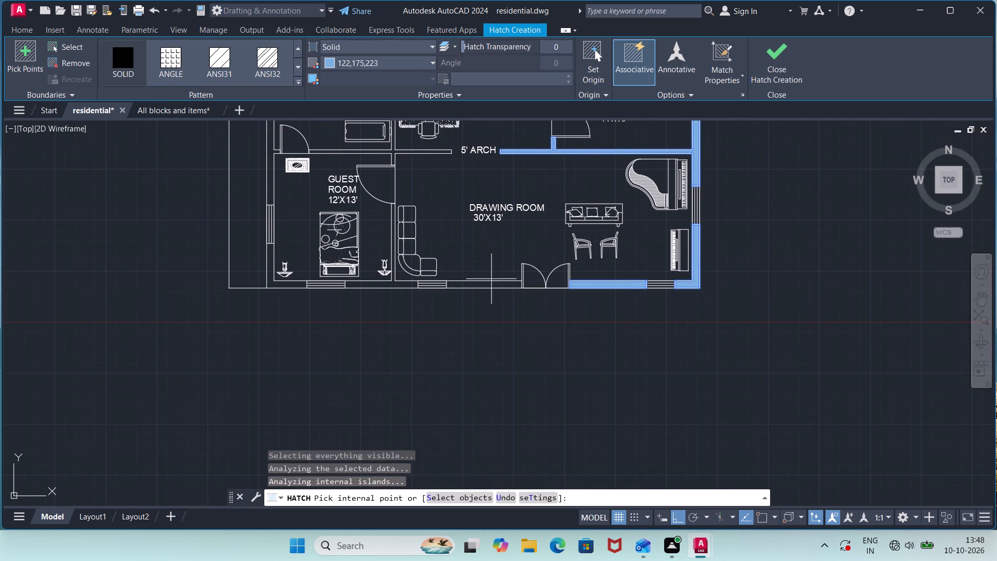
click(491, 283)
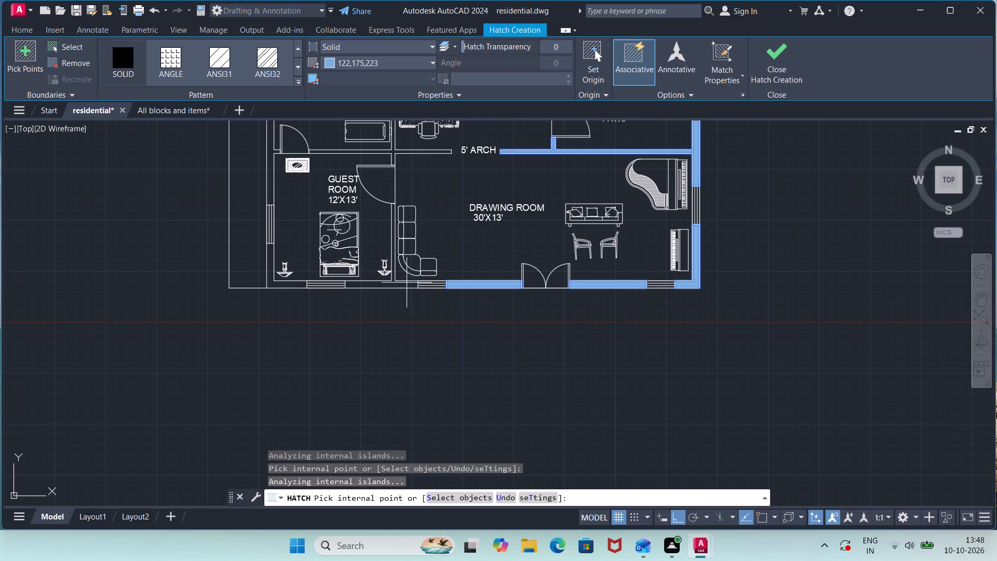
click(406, 283)
click(299, 284)
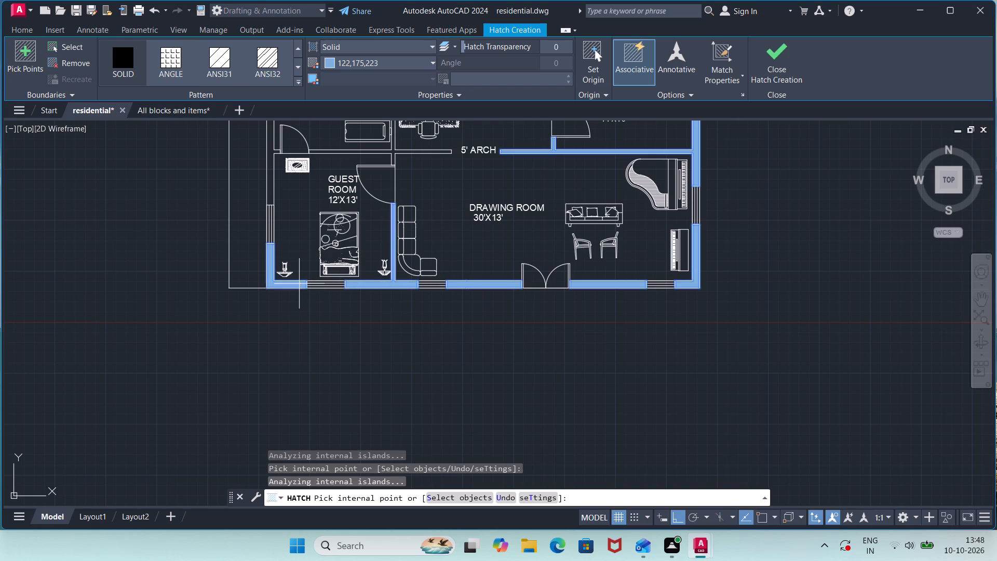
Fill the remaining walls around the guest room, both 12'-wide bathrooms, the 12'X11' bedroom and the kitchen, and finish the hatch.
middle_drag(296, 241, 303, 323)
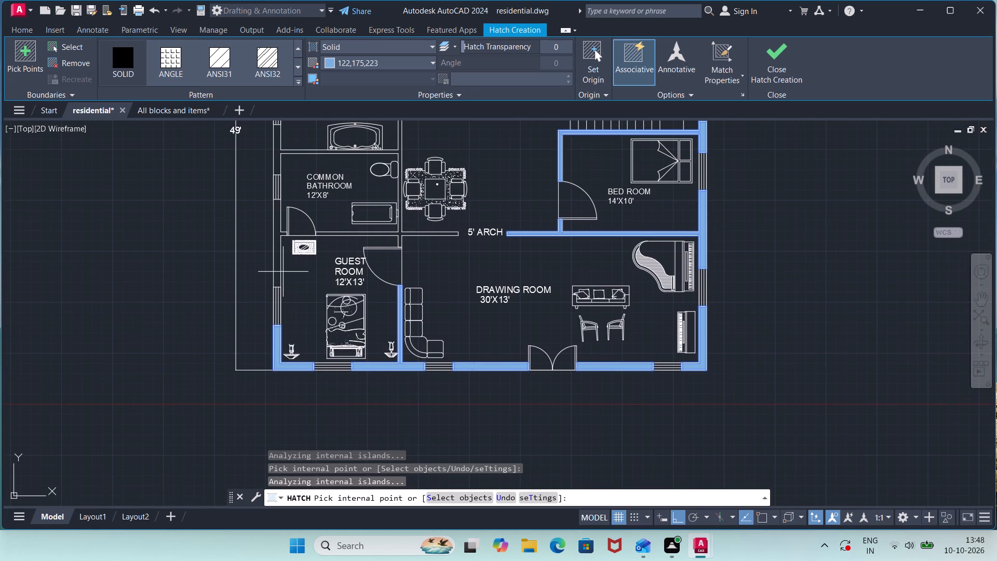
click(277, 251)
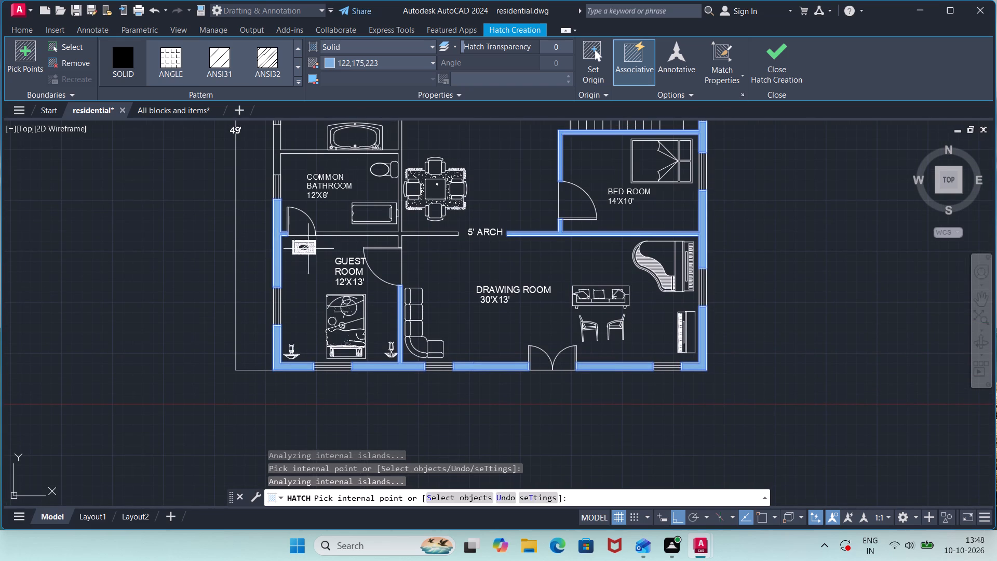
scroll(337, 245, up, 2)
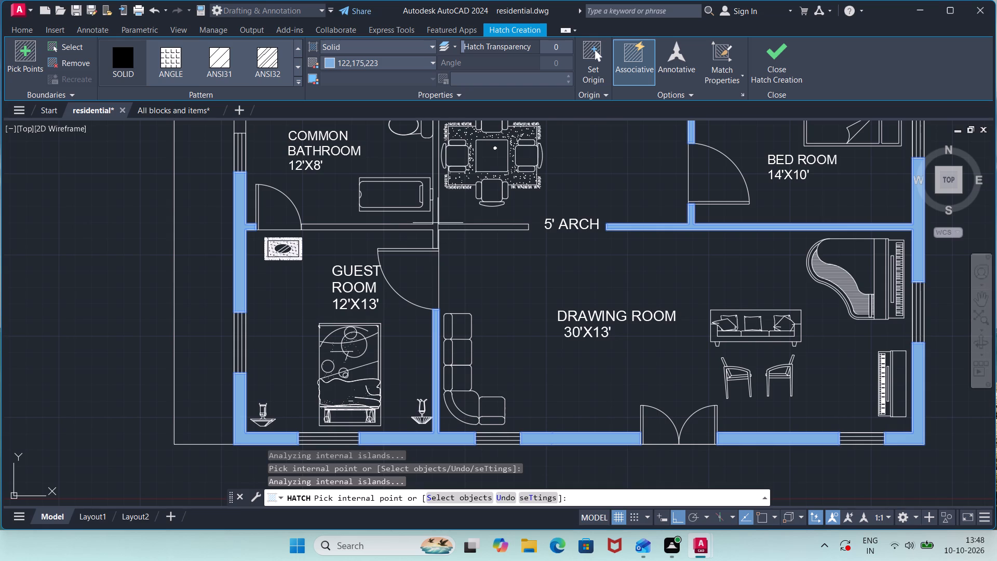
click(435, 226)
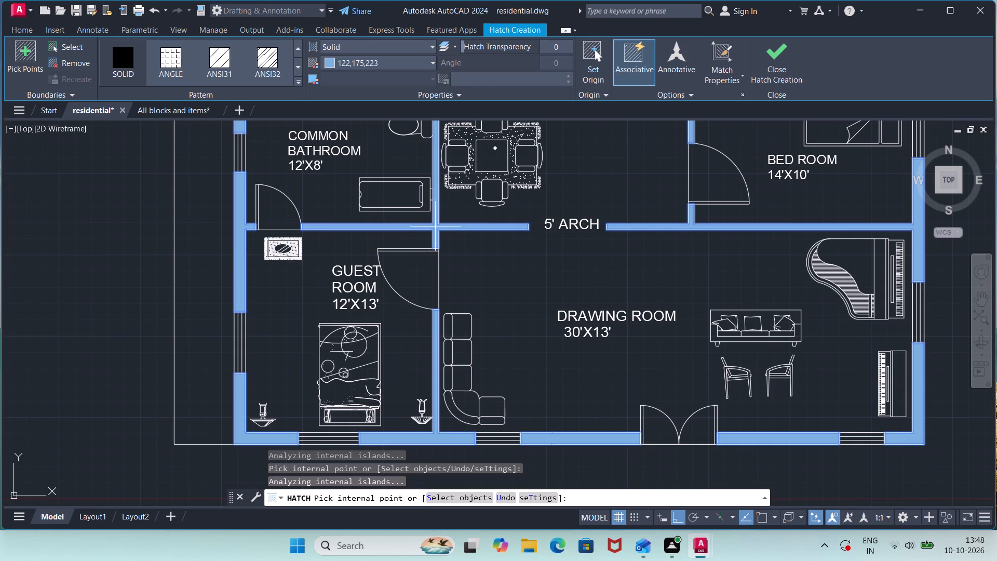
middle_drag(578, 185, 561, 338)
middle_drag(532, 228, 554, 343)
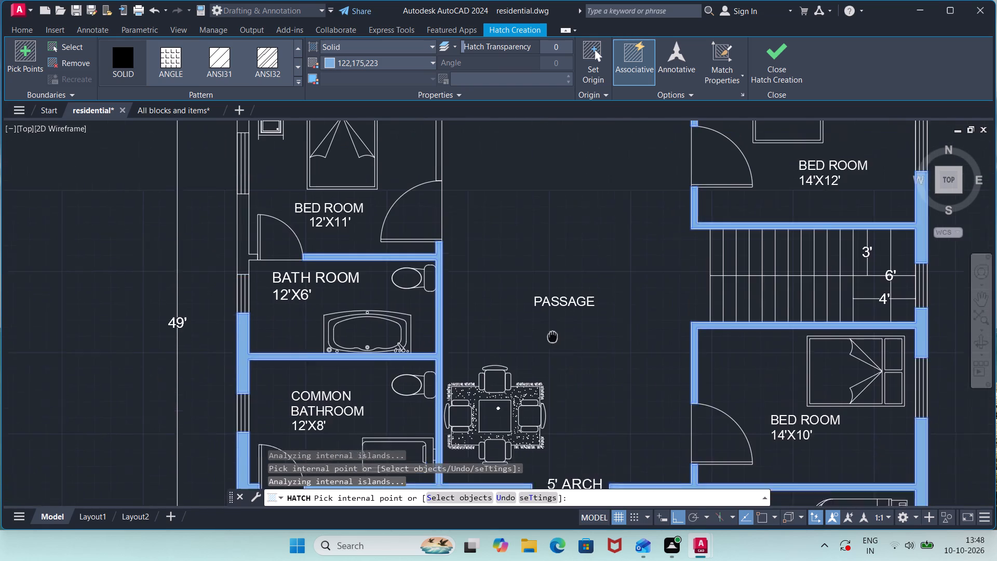
middle_drag(554, 343, 555, 347)
middle_drag(505, 239, 531, 359)
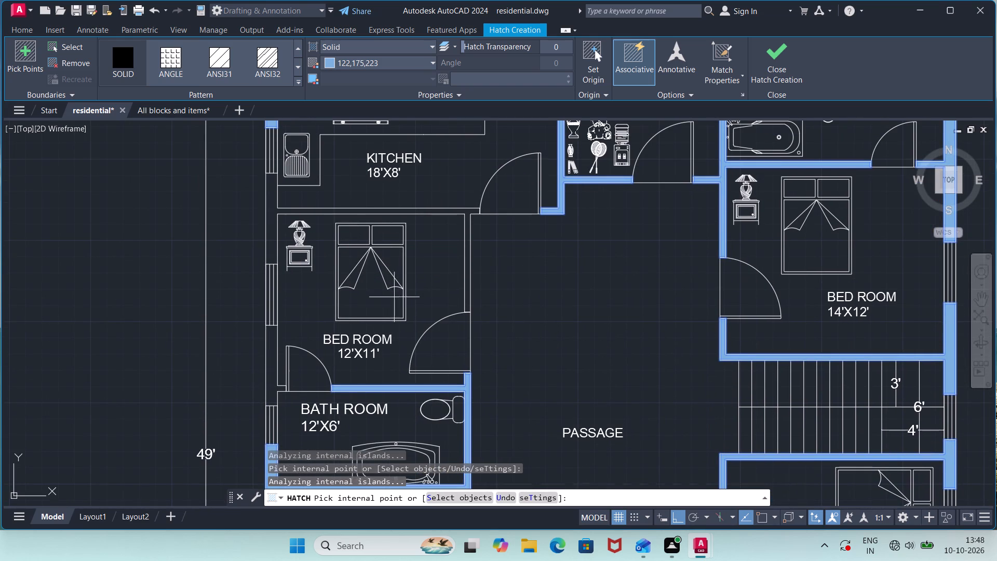
click(273, 347)
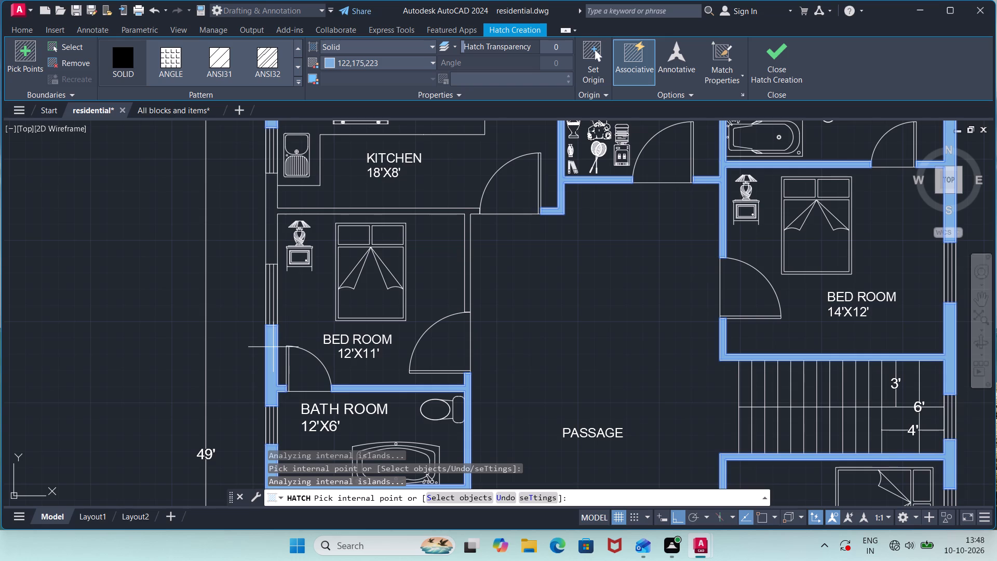
click(274, 244)
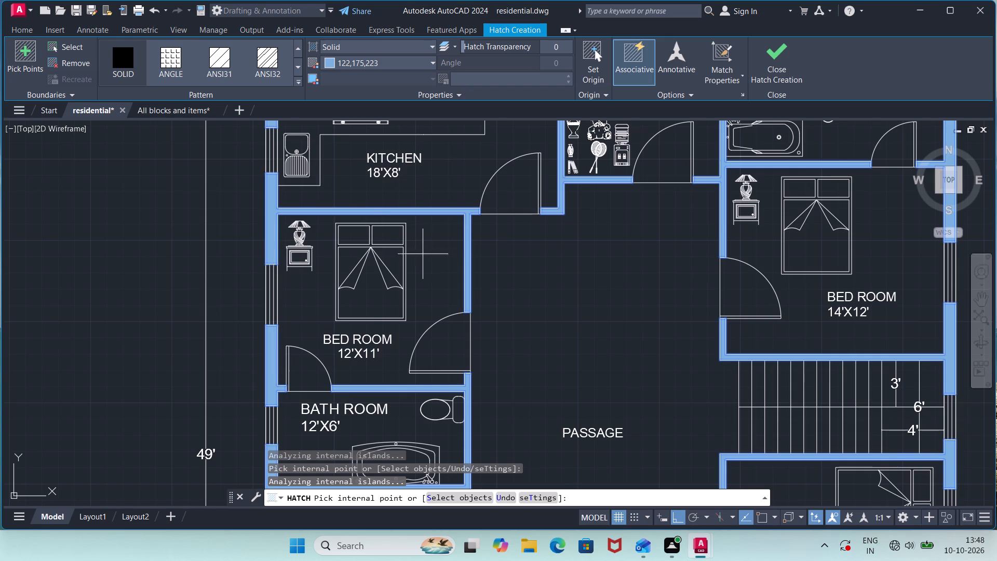
scroll(457, 261, down, 1)
scroll(508, 265, down, 1)
middle_drag(521, 287, 521, 282)
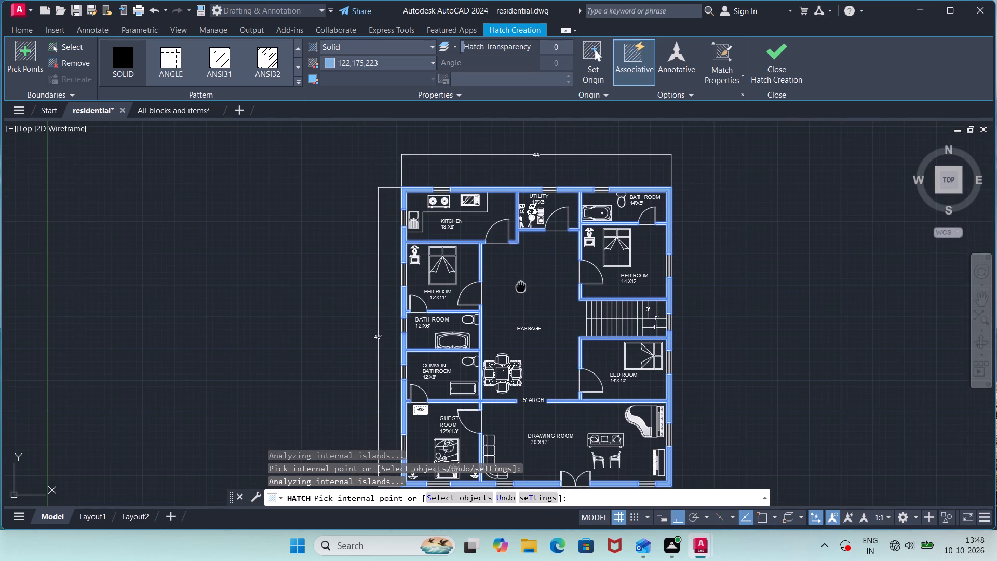
middle_drag(521, 282, 541, 207)
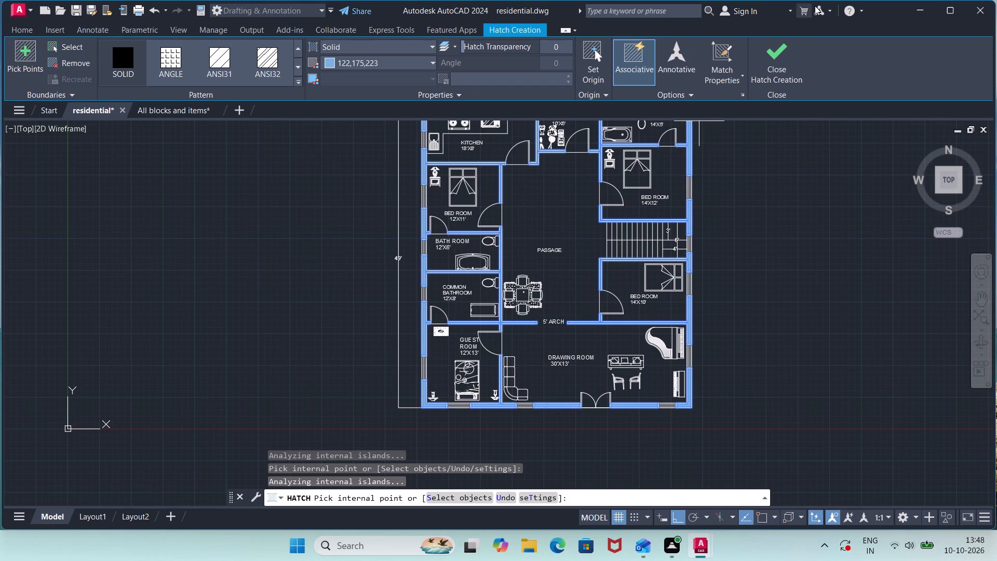
click(785, 46)
Inspect the hatched walls throughout the floor plan, from the kitchen and bedrooms to the guest and drawing rooms.
scroll(740, 167, down, 2)
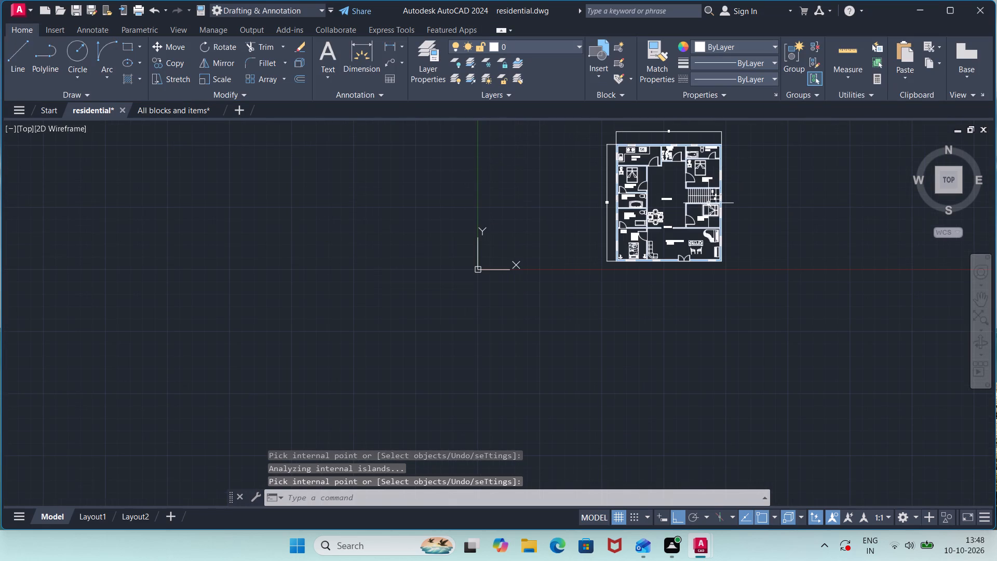
scroll(732, 177, up, 4)
middle_drag(732, 176, 731, 252)
scroll(731, 252, down, 1)
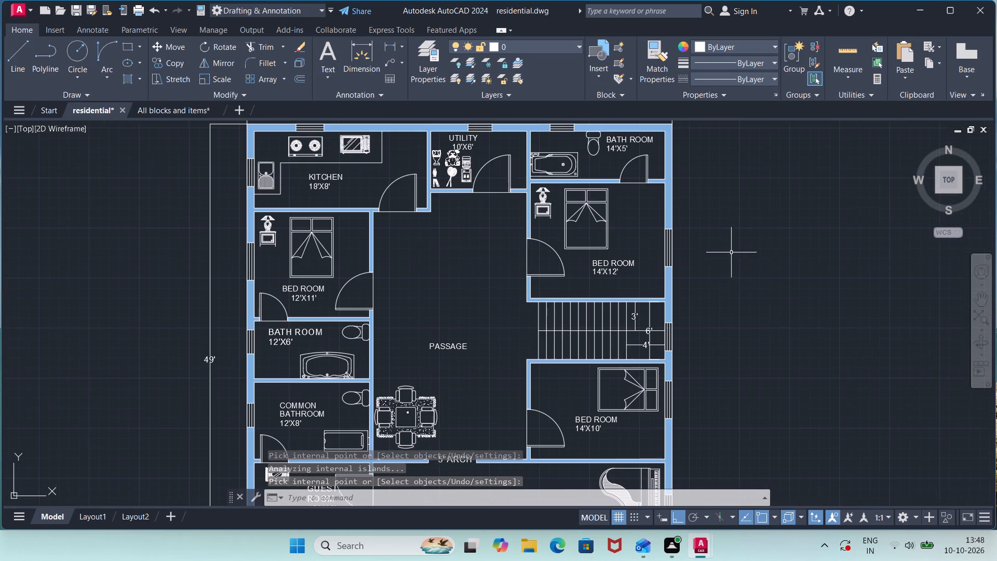
scroll(712, 266, down, 1)
scroll(712, 266, up, 1)
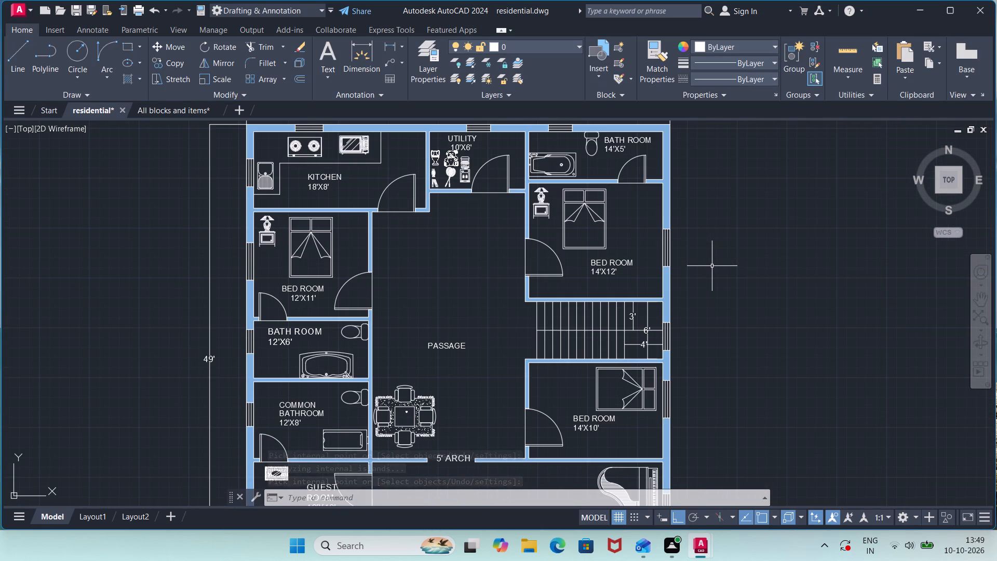
middle_drag(712, 266, 796, 128)
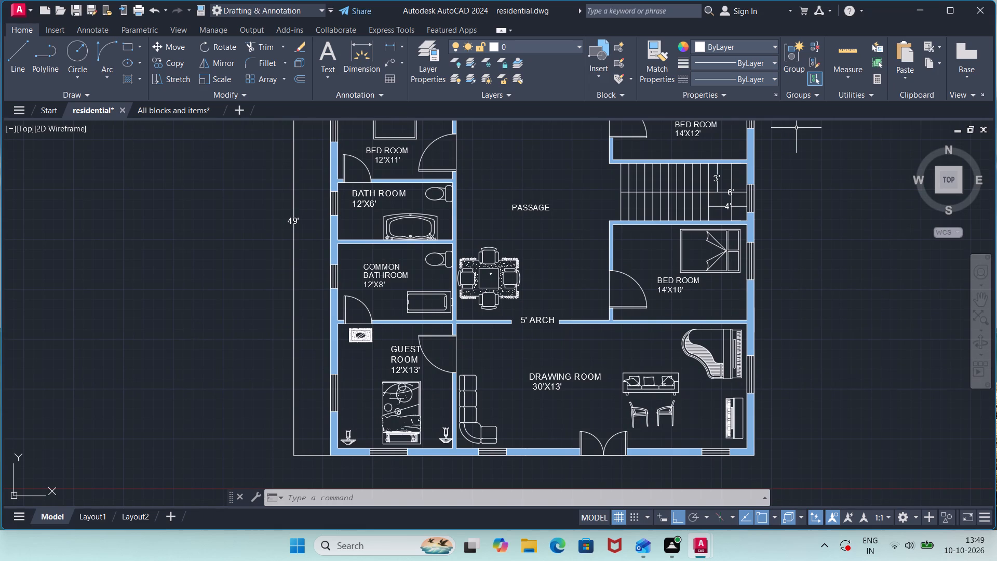
middle_drag(733, 284, 685, 341)
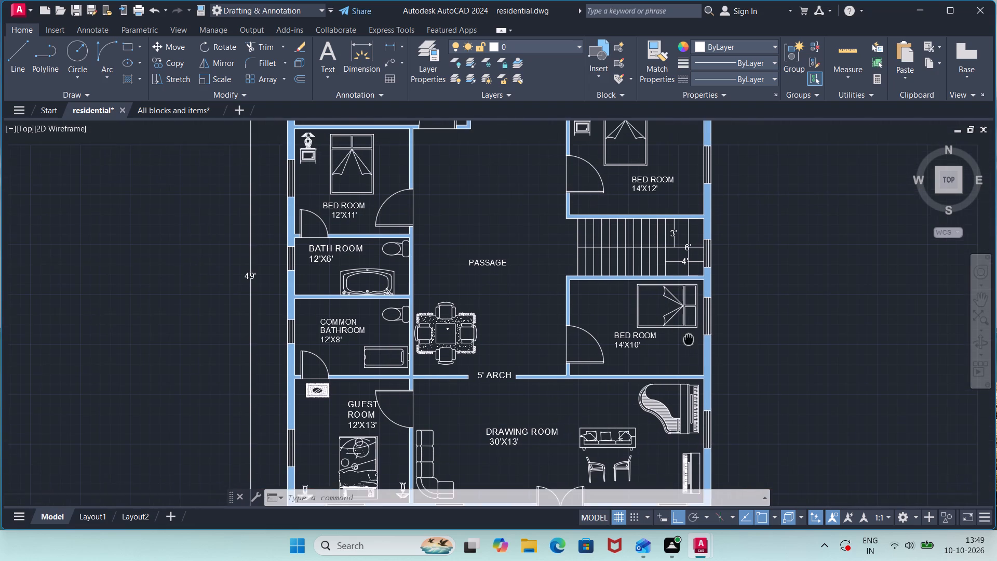
middle_drag(685, 341, 685, 342)
middle_drag(600, 368, 623, 240)
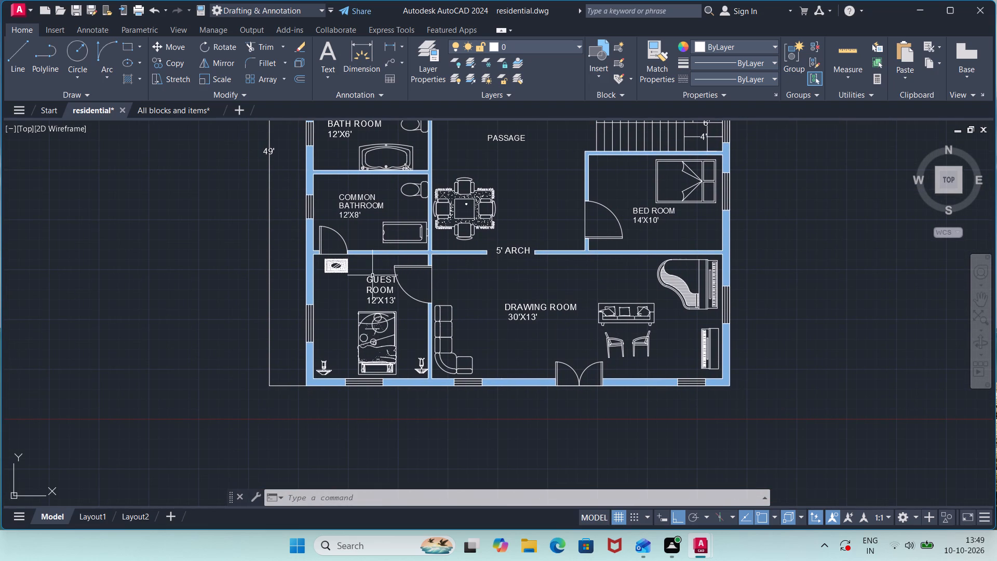
middle_drag(424, 210, 372, 389)
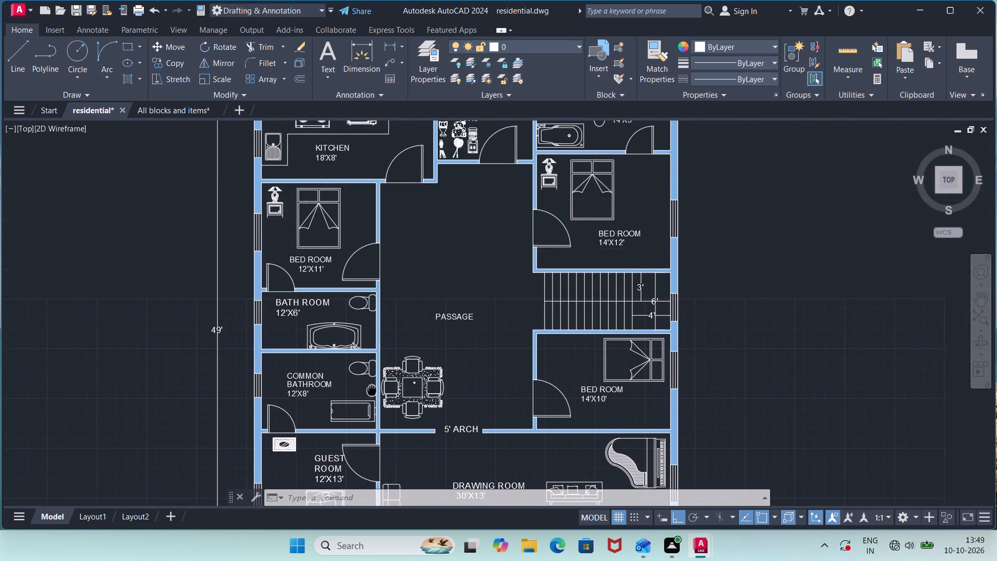
Copy the small flat-screen computer monitor symbol from the electronics section of the All blocks and items drawing.
middle_drag(372, 389, 372, 390)
middle_drag(473, 216, 459, 343)
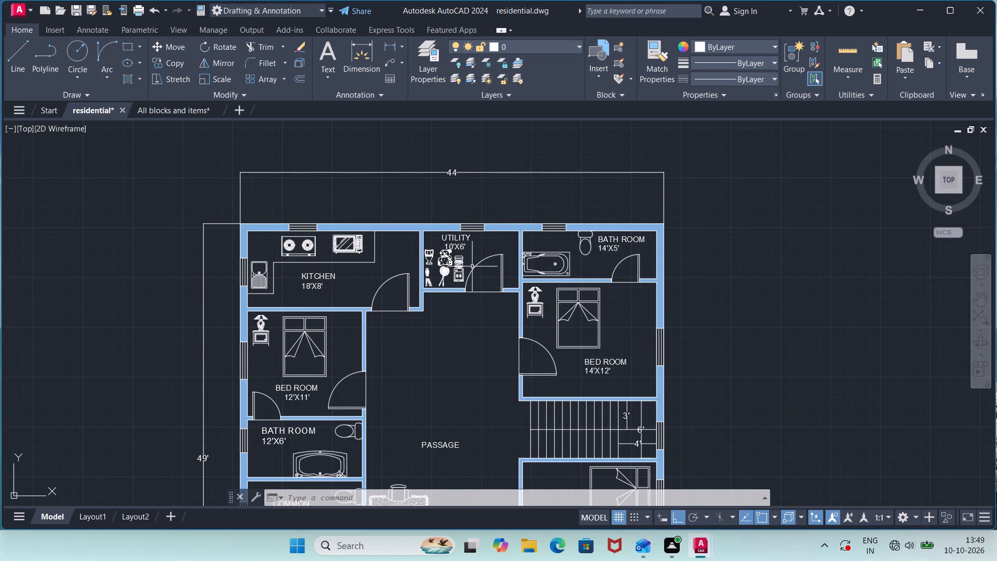
click(185, 106)
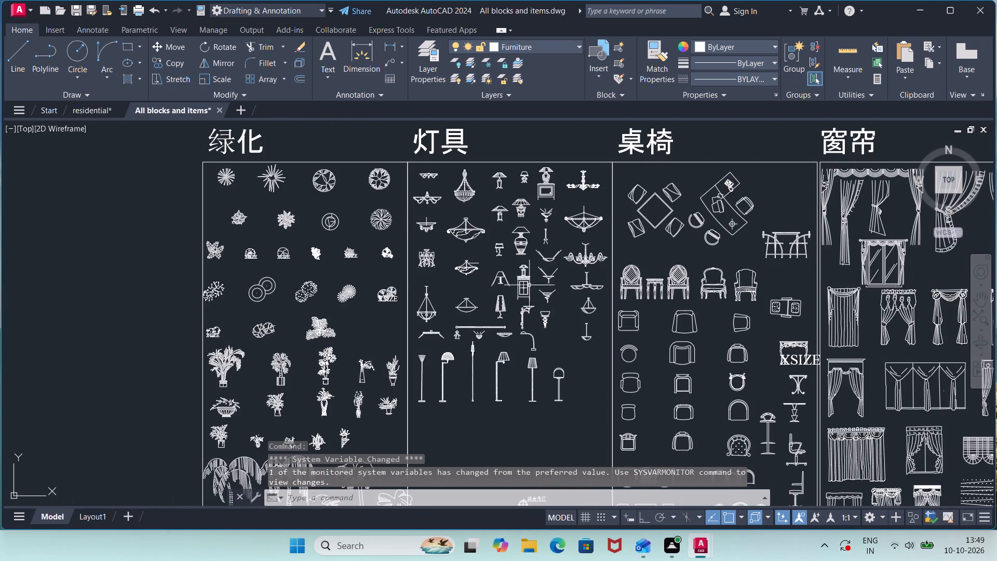
middle_click(542, 278)
scroll(540, 290, up, 1)
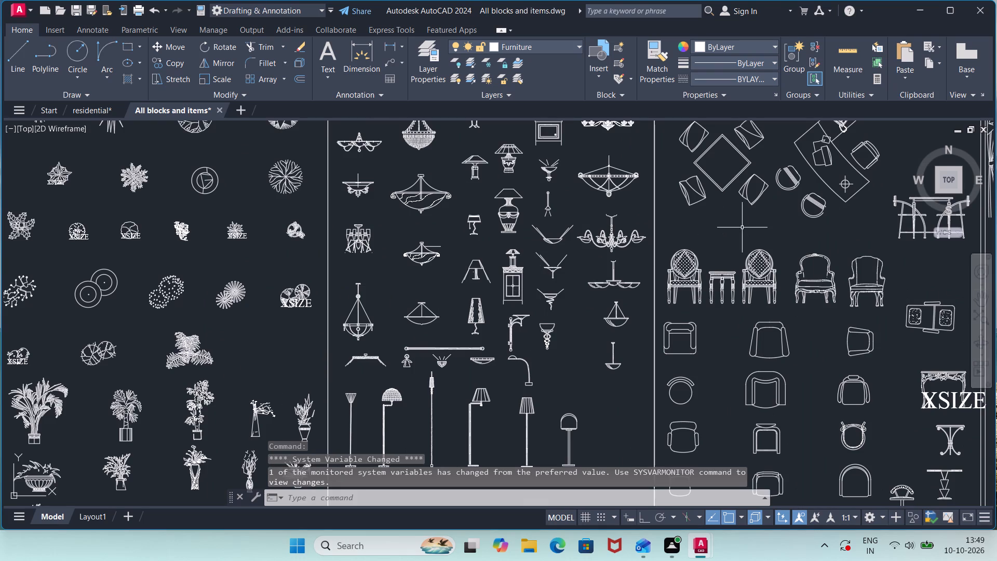
middle_drag(743, 228, 598, 275)
scroll(676, 275, down, 1)
middle_drag(672, 302, 707, 225)
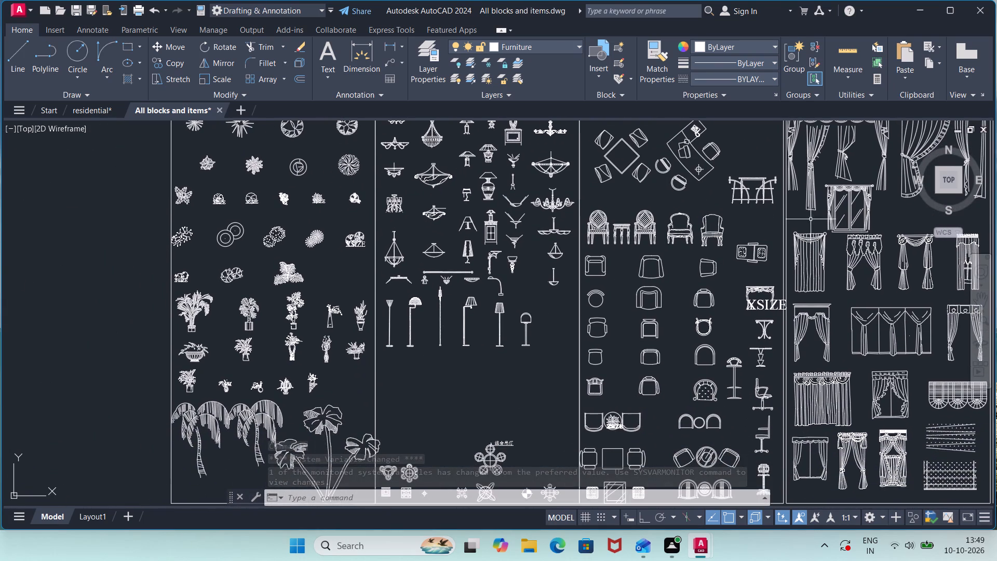
middle_drag(712, 333, 756, 142)
middle_drag(694, 211, 559, 485)
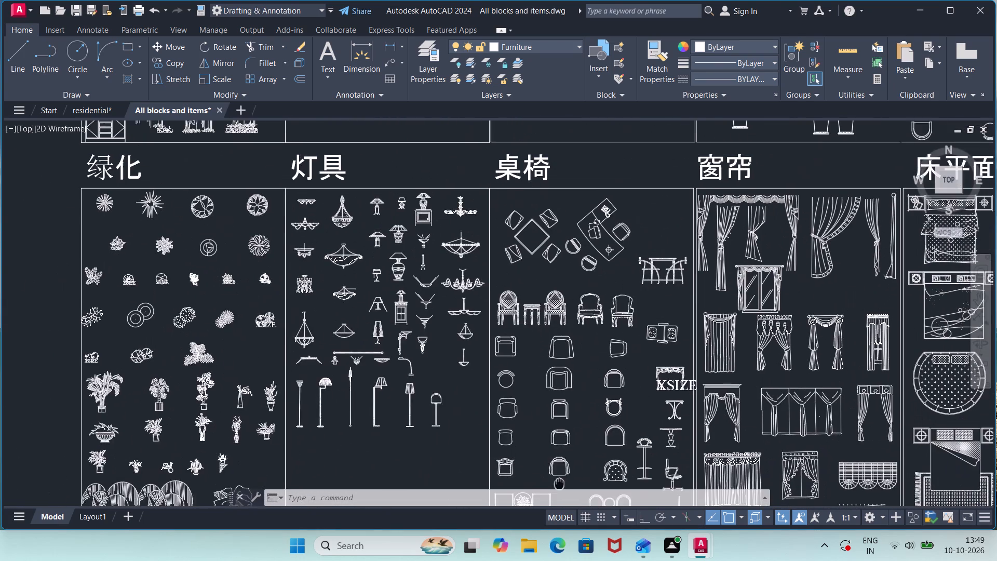
middle_drag(559, 485, 559, 480)
middle_drag(613, 299, 605, 486)
middle_drag(621, 335, 621, 469)
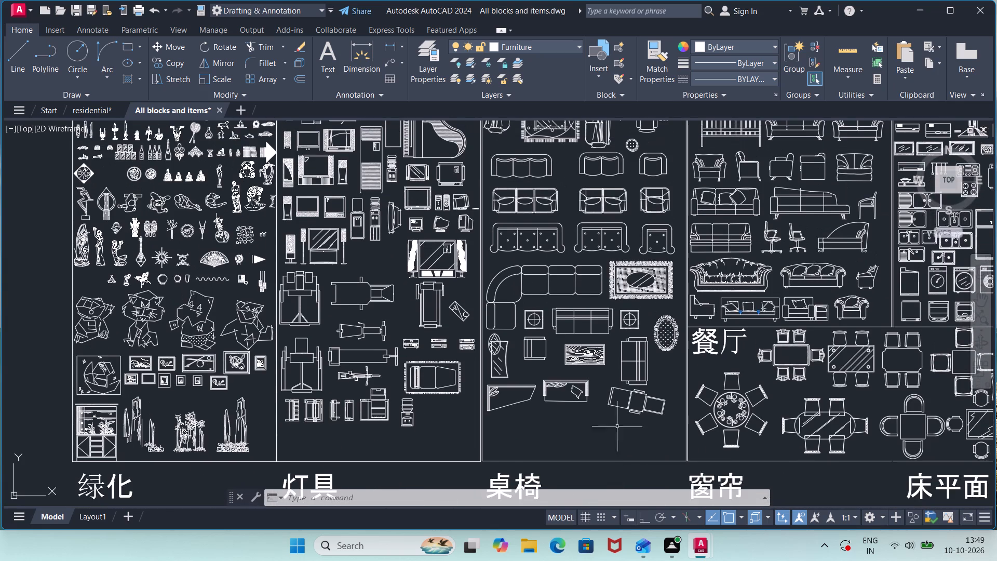
middle_drag(612, 380, 667, 465)
middle_drag(427, 357, 517, 293)
scroll(574, 247, up, 2)
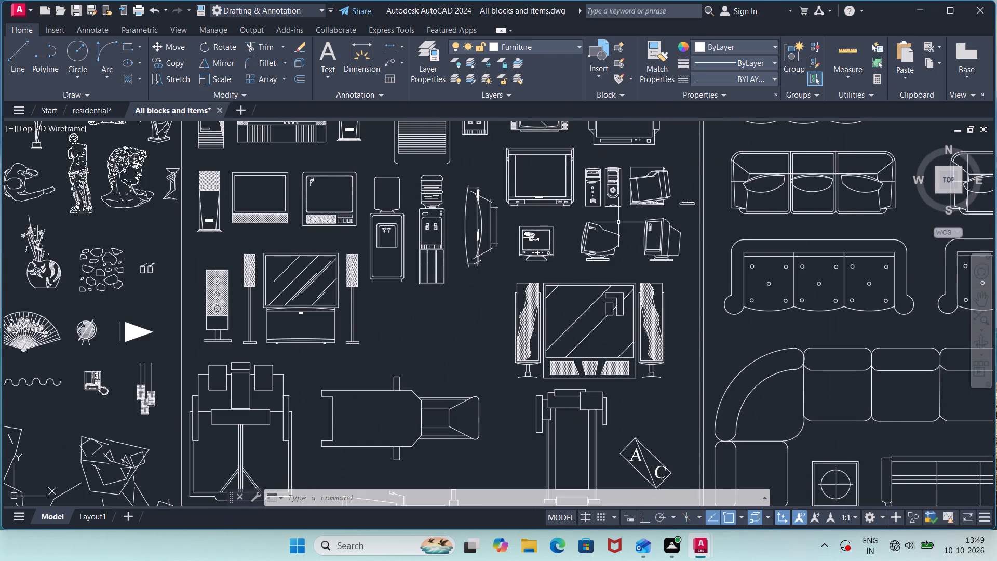
click(570, 216)
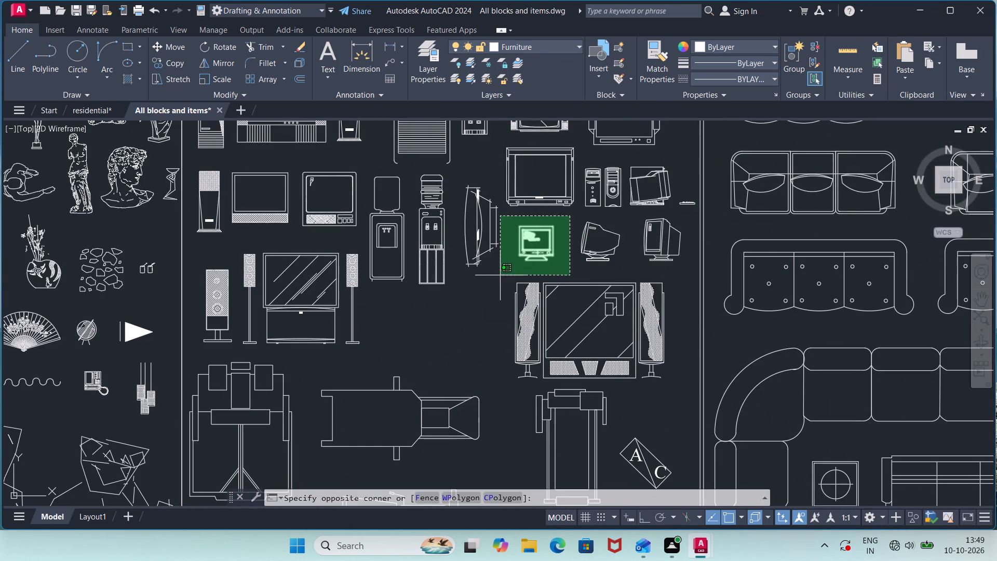
click(500, 275)
key(ctrl+c)
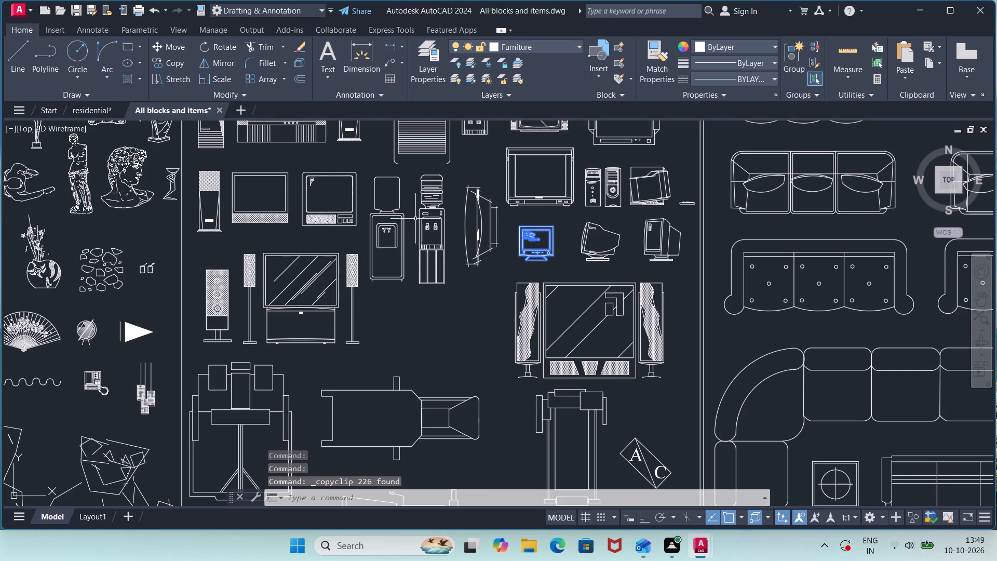
Paste the monitor into the residential plan's utility room, in the corner above the large vase and beside the room label.
click(99, 106)
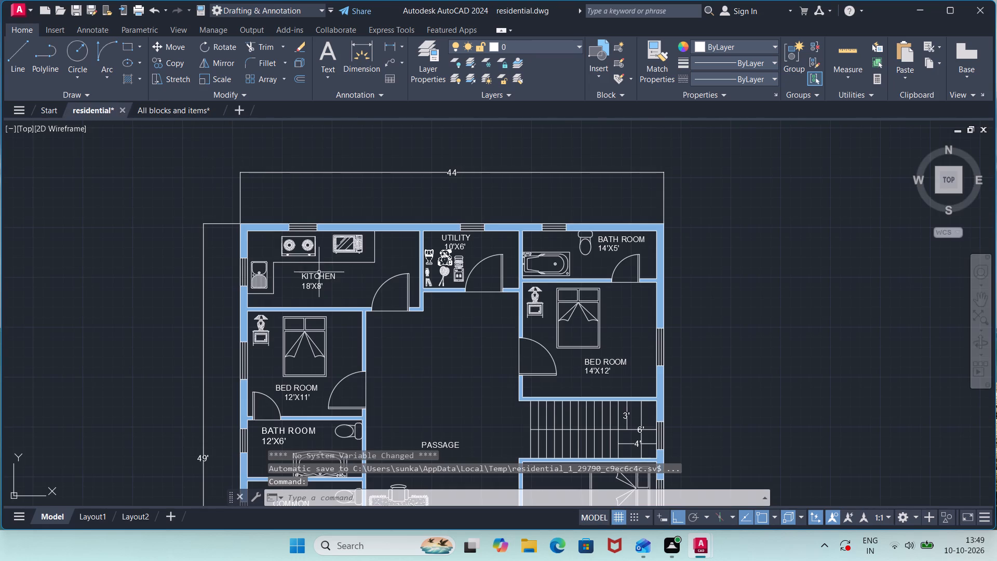
click(480, 249)
key(ctrl+v)
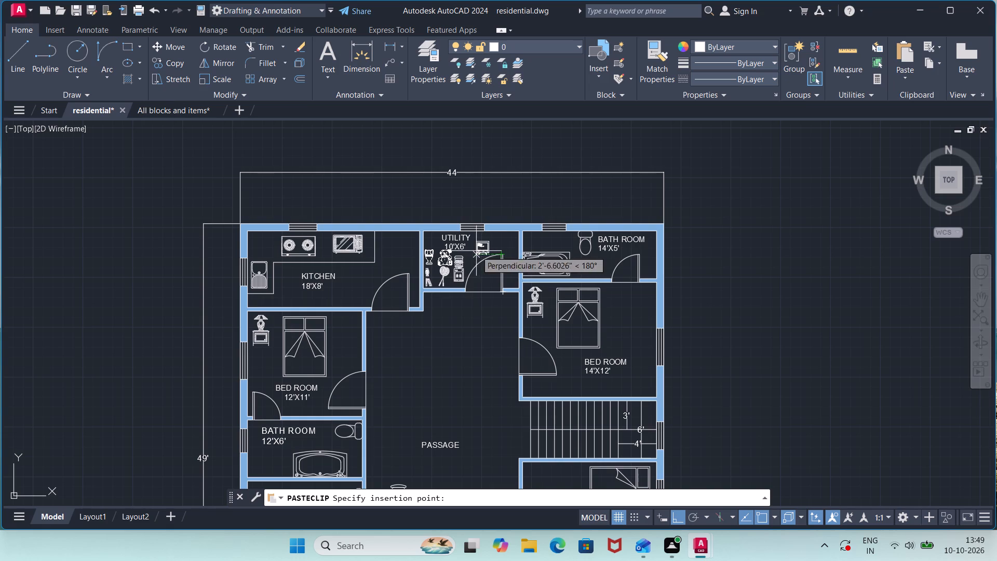
scroll(429, 245, up, 3)
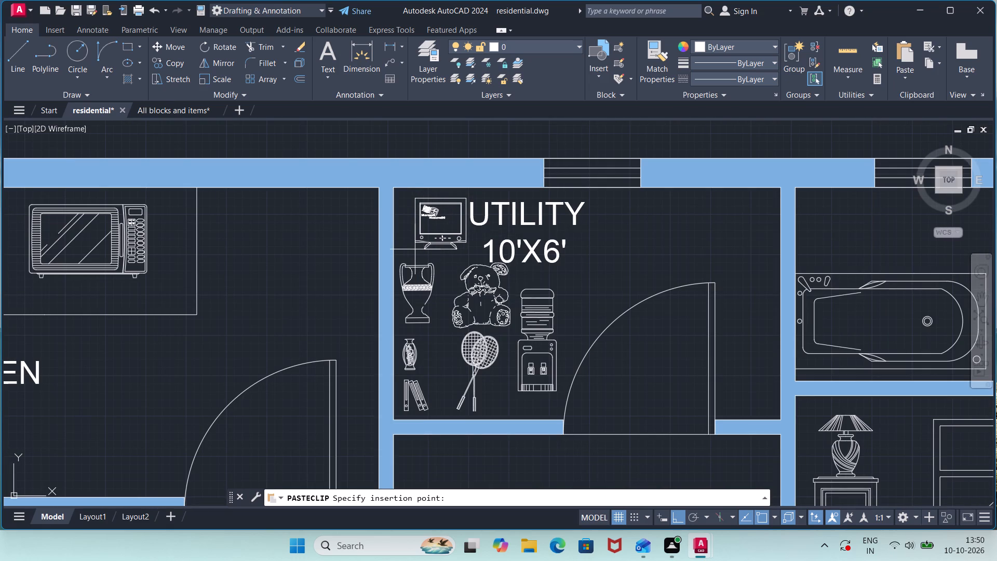
click(415, 249)
Set up a plot to Microsoft Print to PDF, with a window plot area enclosing the whole floor plan and its outer dimensions.
scroll(619, 263, down, 4)
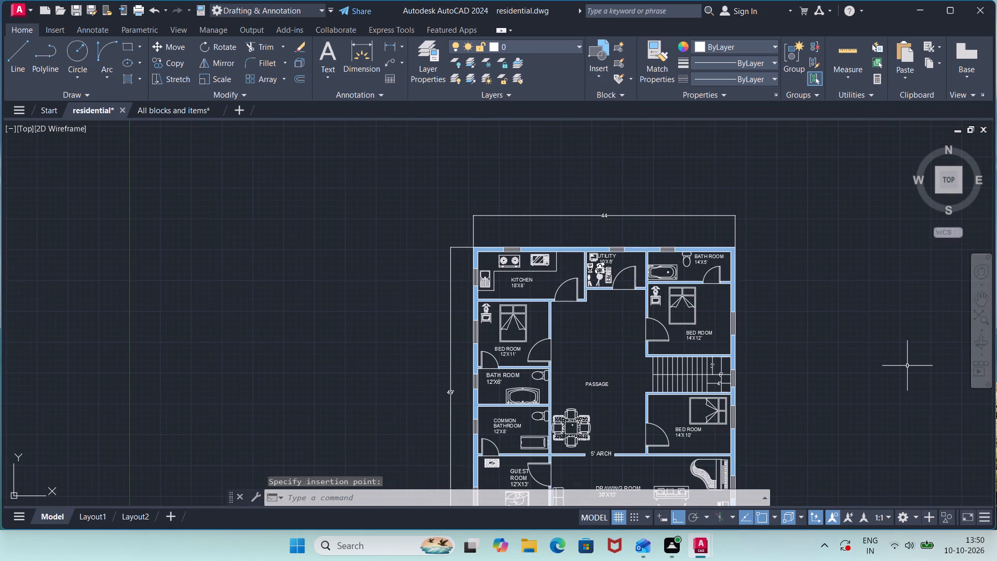
middle_drag(821, 362, 748, 229)
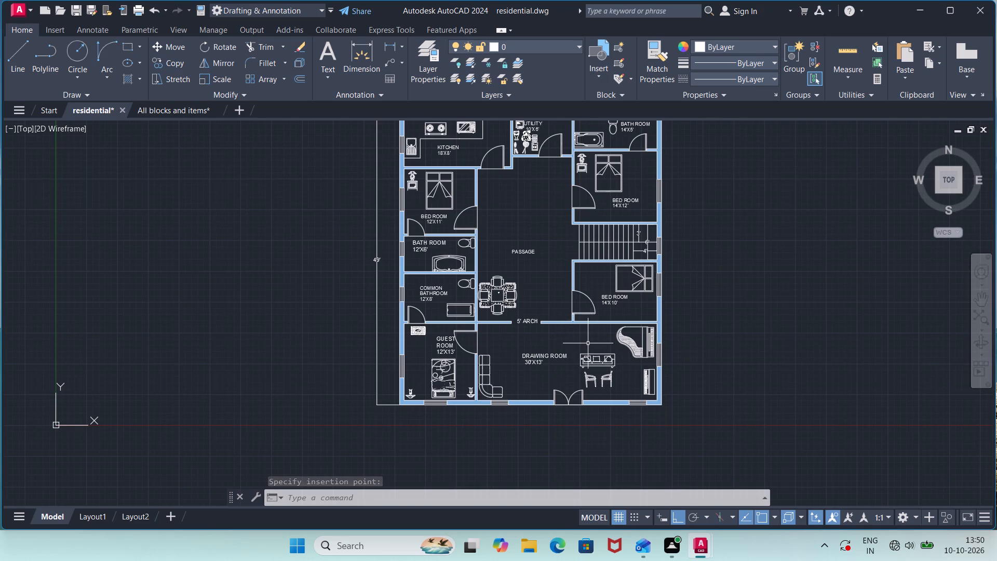
scroll(588, 345, up, 2)
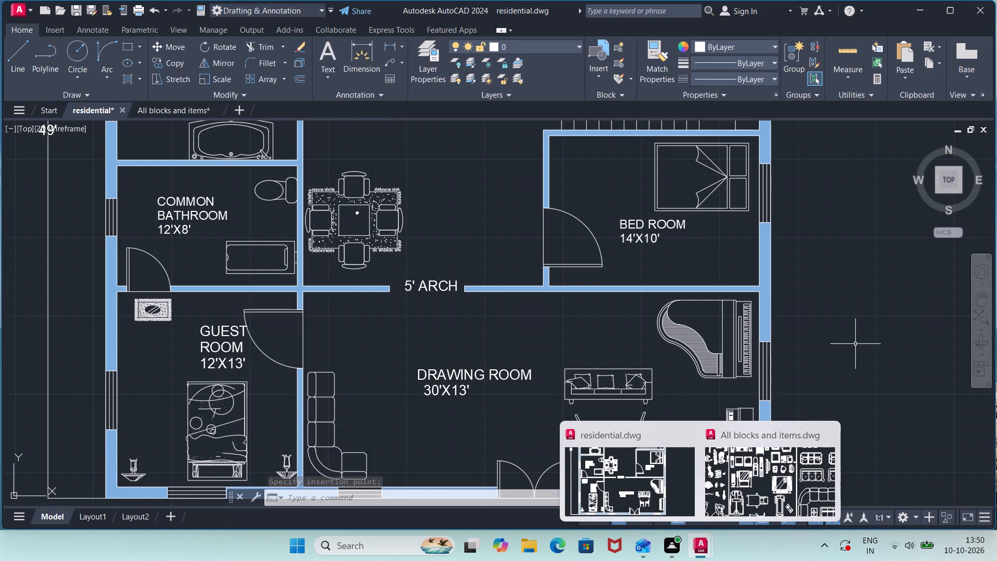
scroll(826, 323, down, 2)
middle_drag(824, 297, 785, 485)
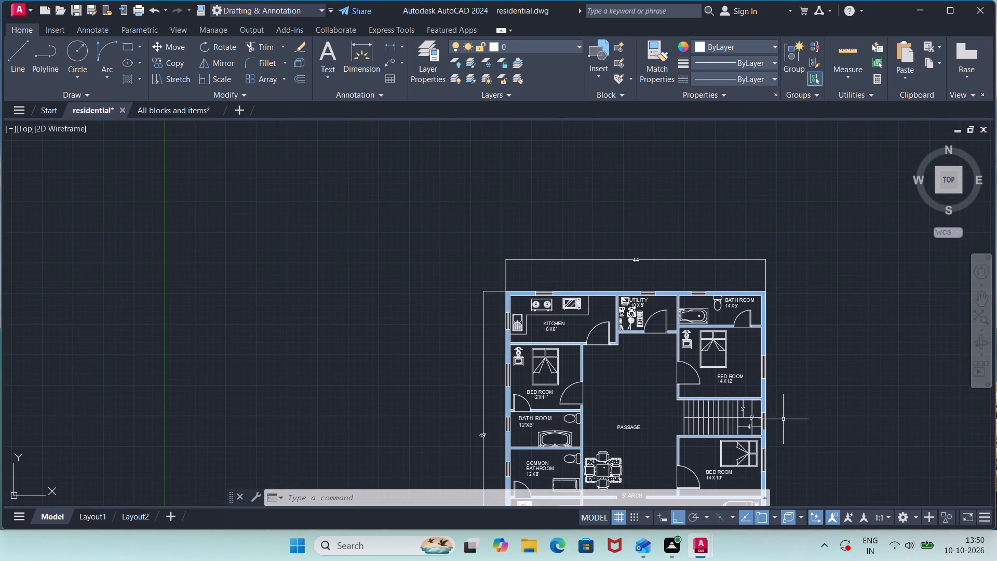
middle_drag(783, 419, 794, 292)
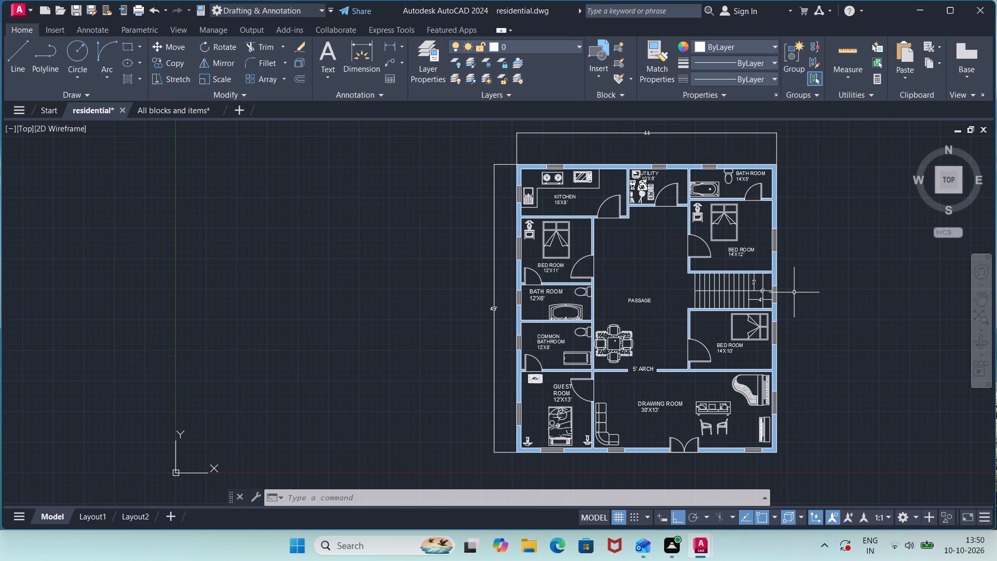
key(ctrl+p)
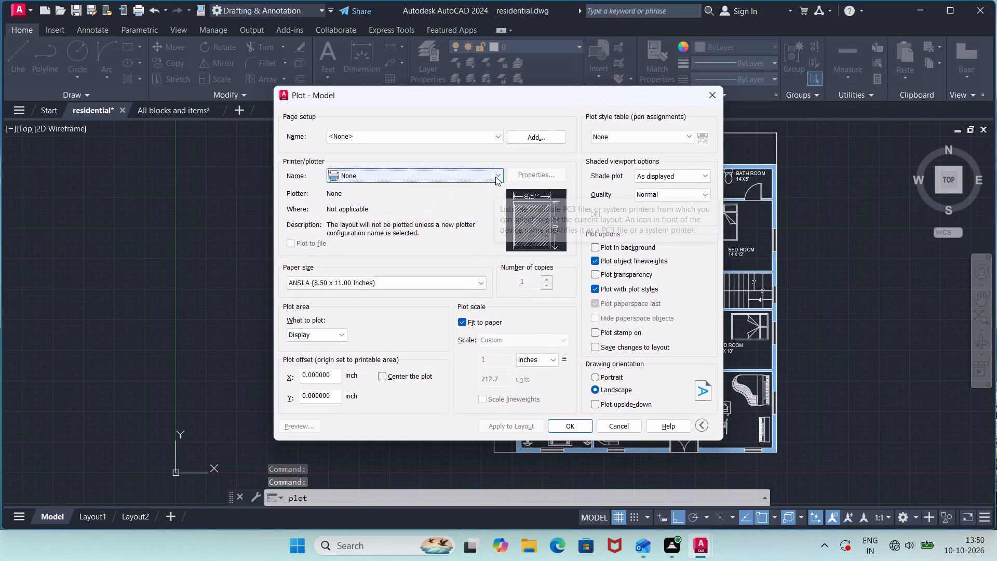
click(496, 174)
click(467, 216)
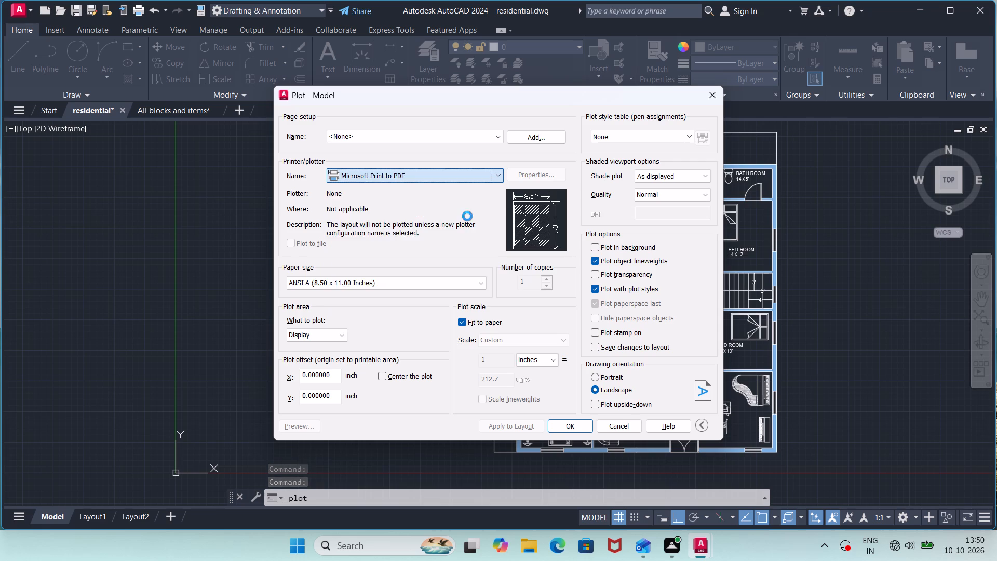
click(340, 337)
click(338, 372)
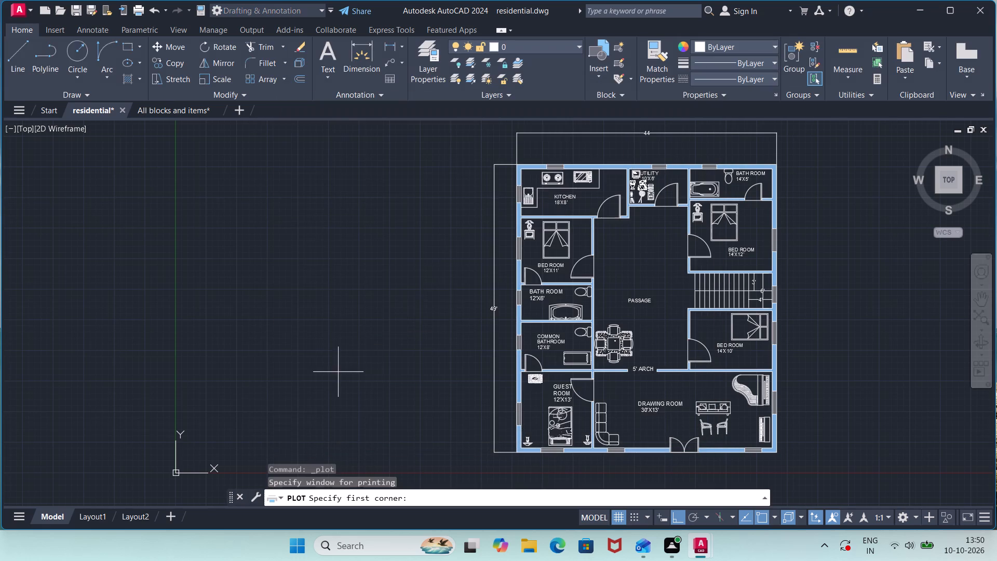
scroll(429, 324, down, 1)
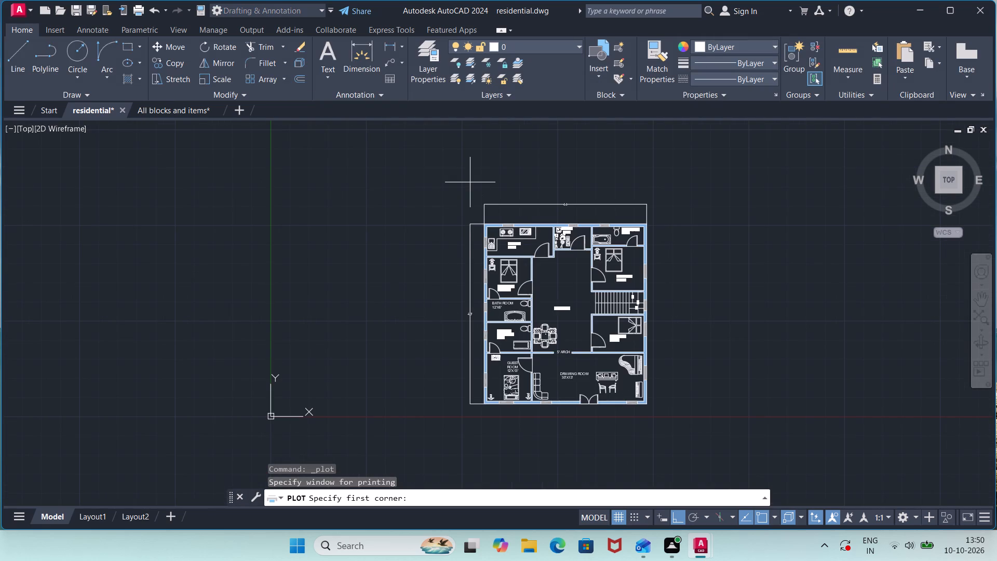
click(456, 186)
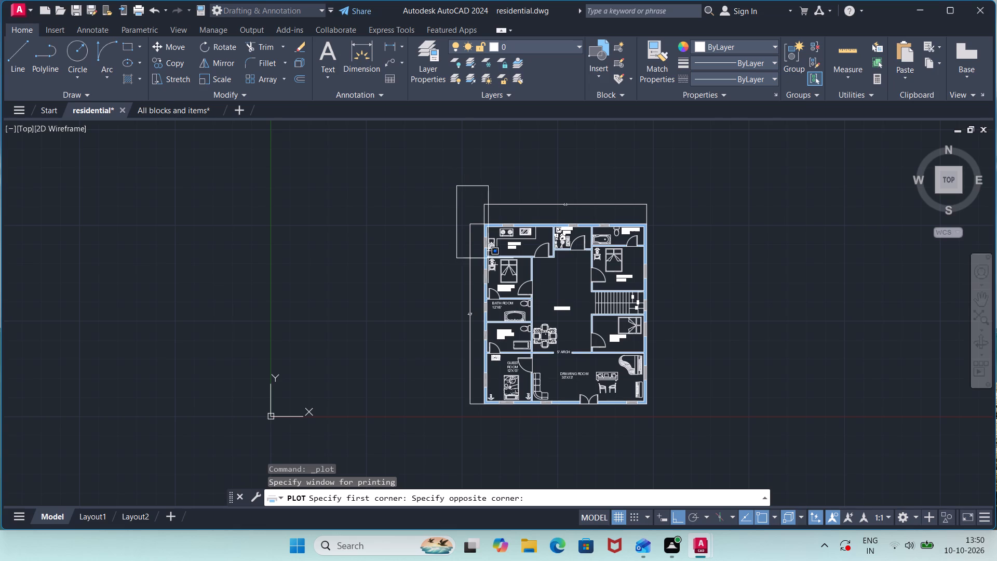
click(676, 423)
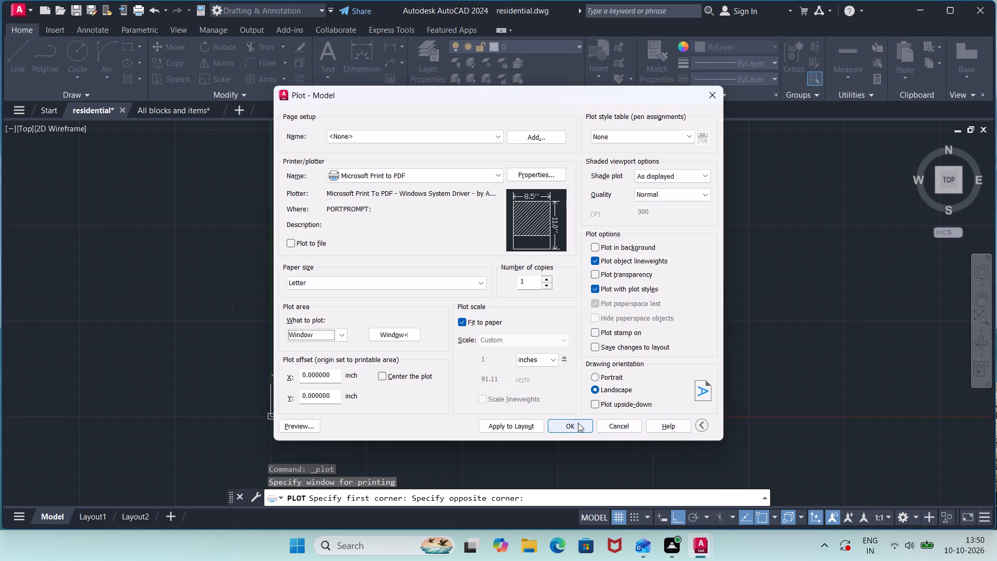
Plot the floor plan and save the PDF output in Documents under the name RESIDENTIAL.
click(578, 423)
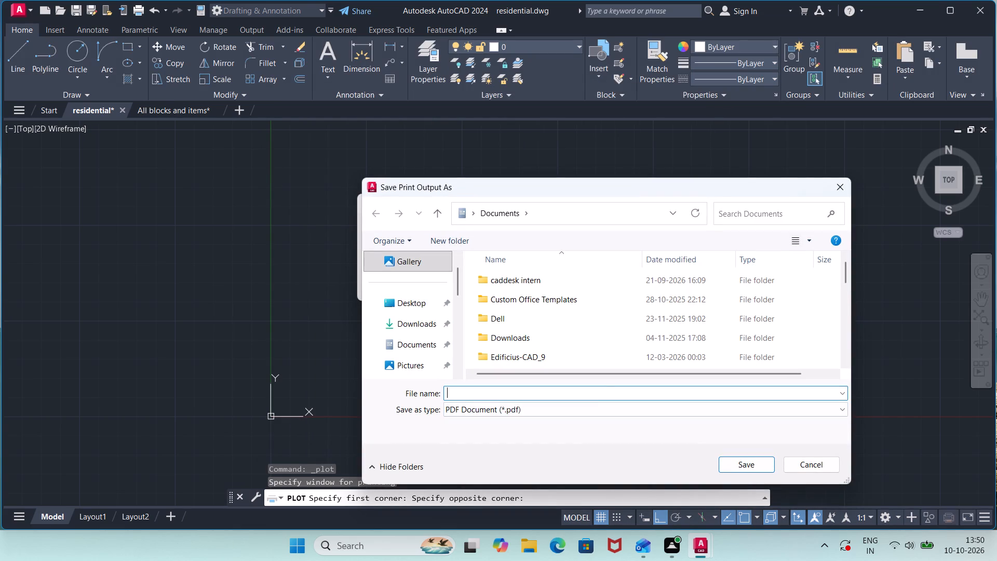
key(r)
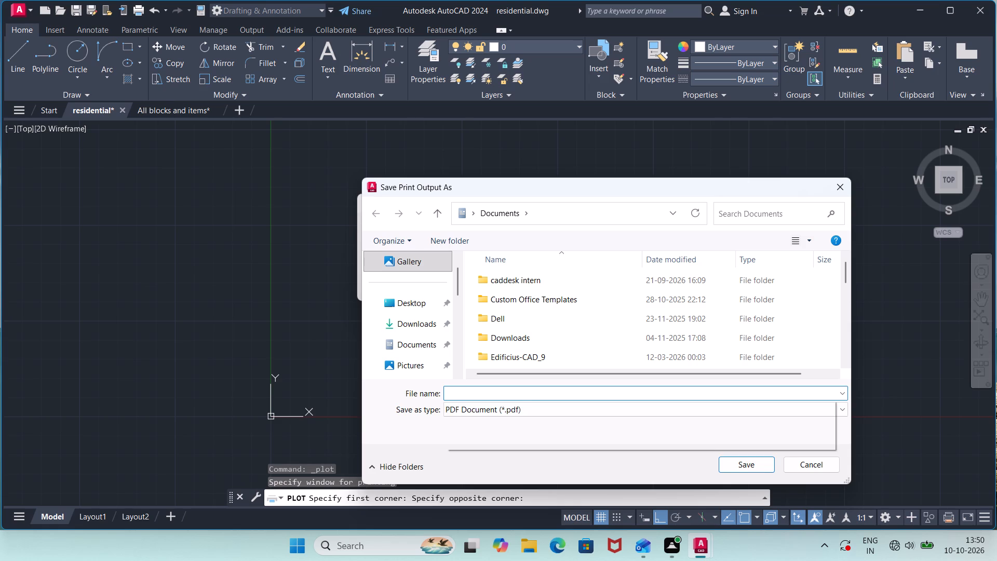
text(ES)
key(i)
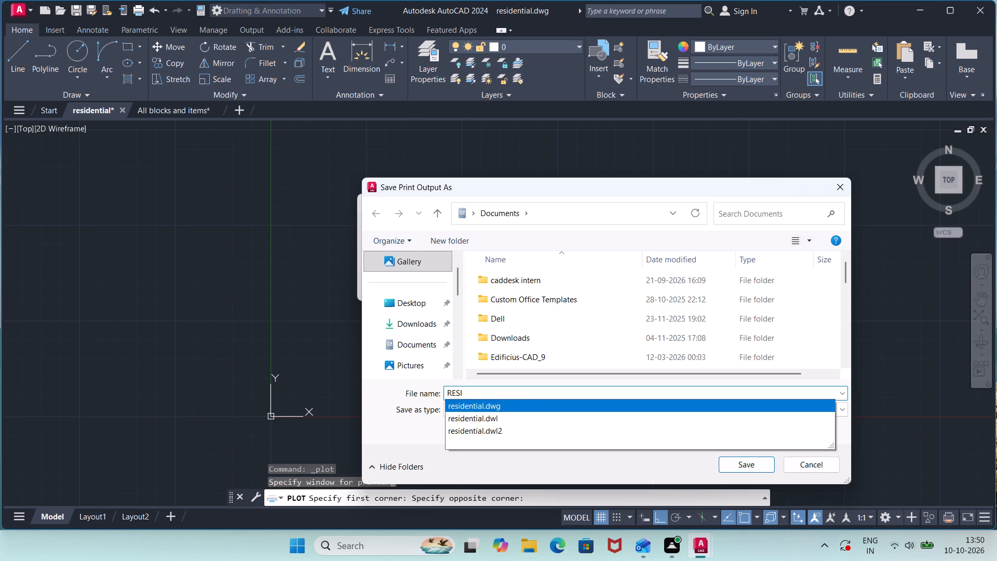
text(DEN)
key(t)
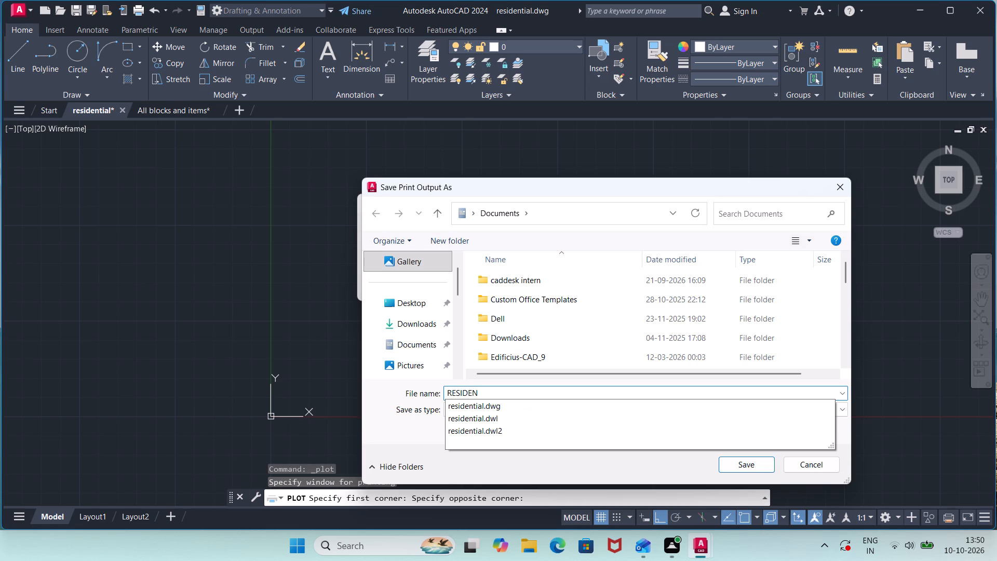
key(i)
key(a)
key(l)
key(Return)
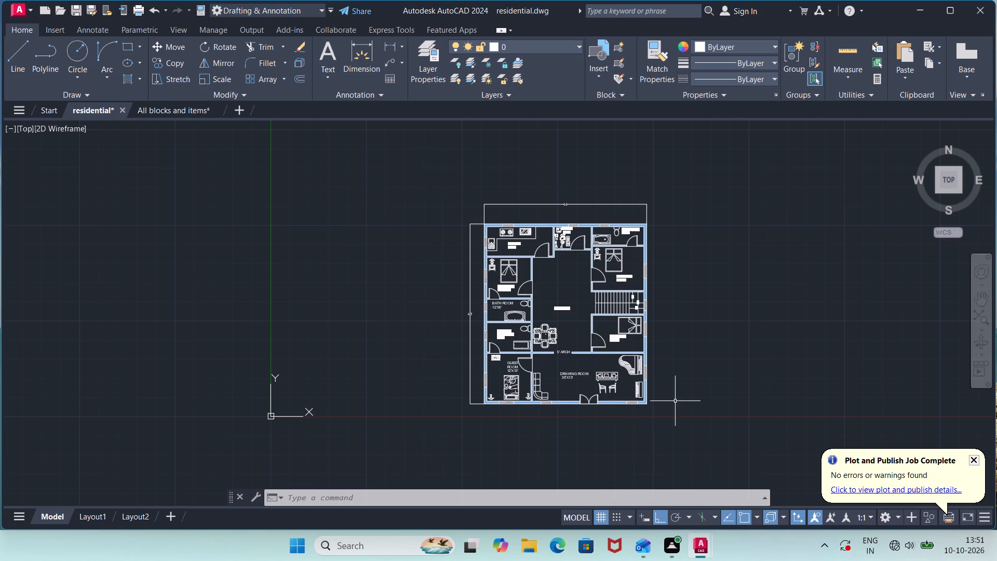
Review the plot and publish details of the completed PDF job and close them.
middle_drag(676, 401, 625, 329)
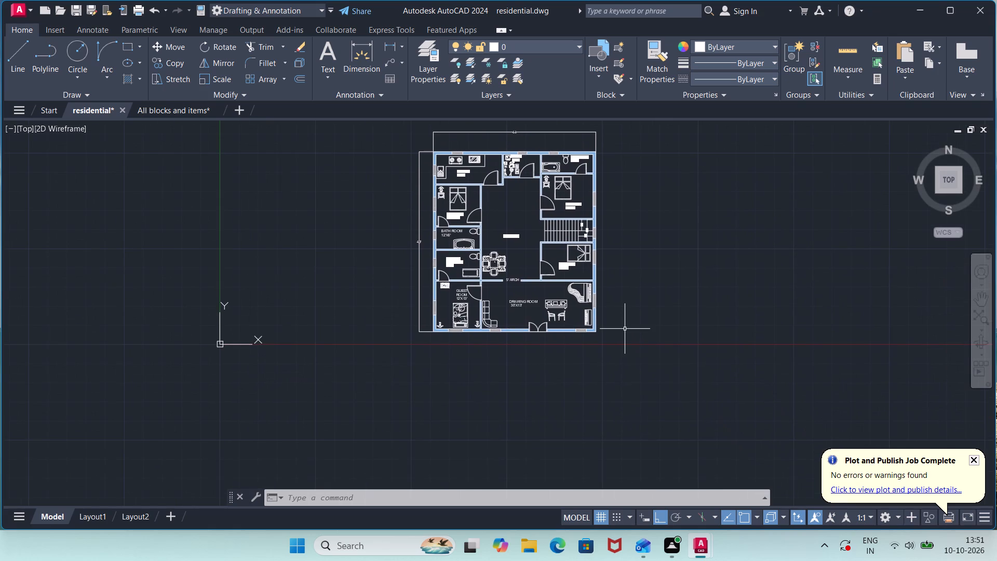
click(883, 493)
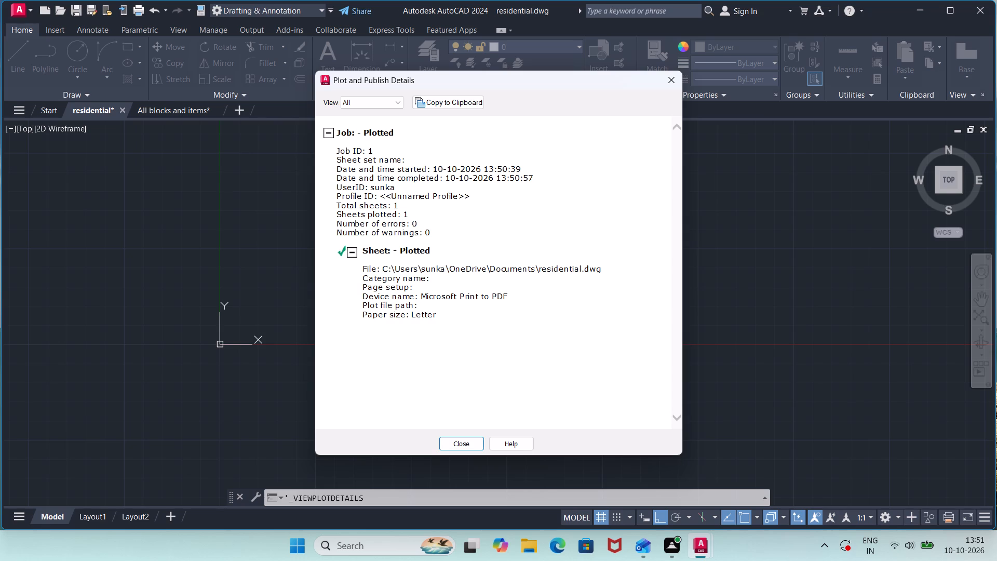
click(458, 445)
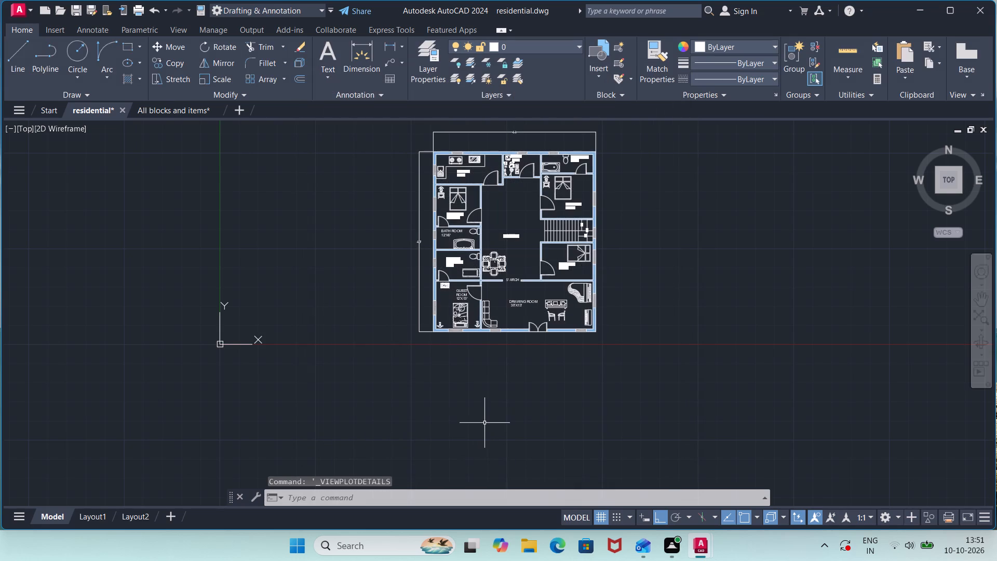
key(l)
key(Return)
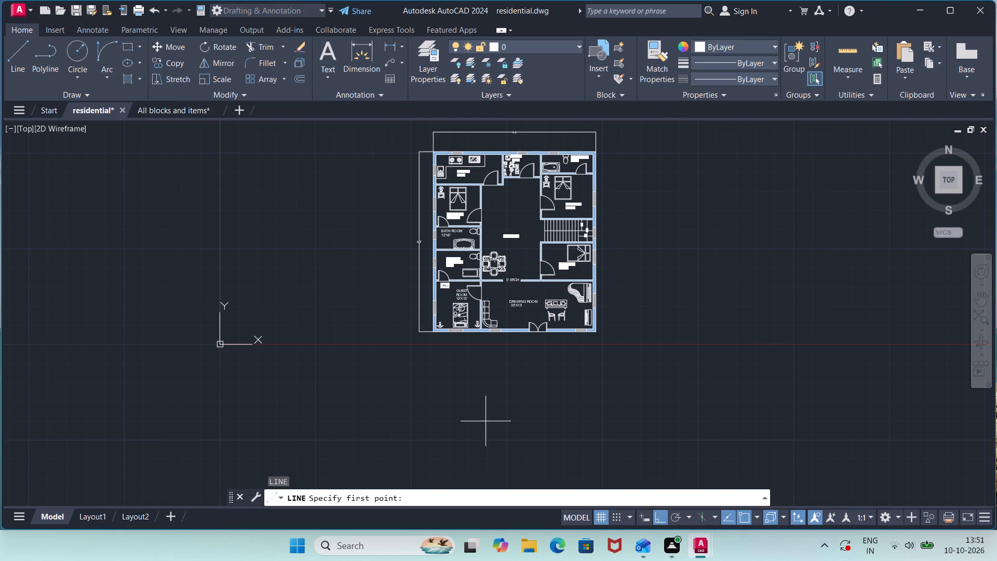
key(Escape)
Open the Options dialog to look over its file search paths and locations, and close it.
key(o)
key(p)
key(Return)
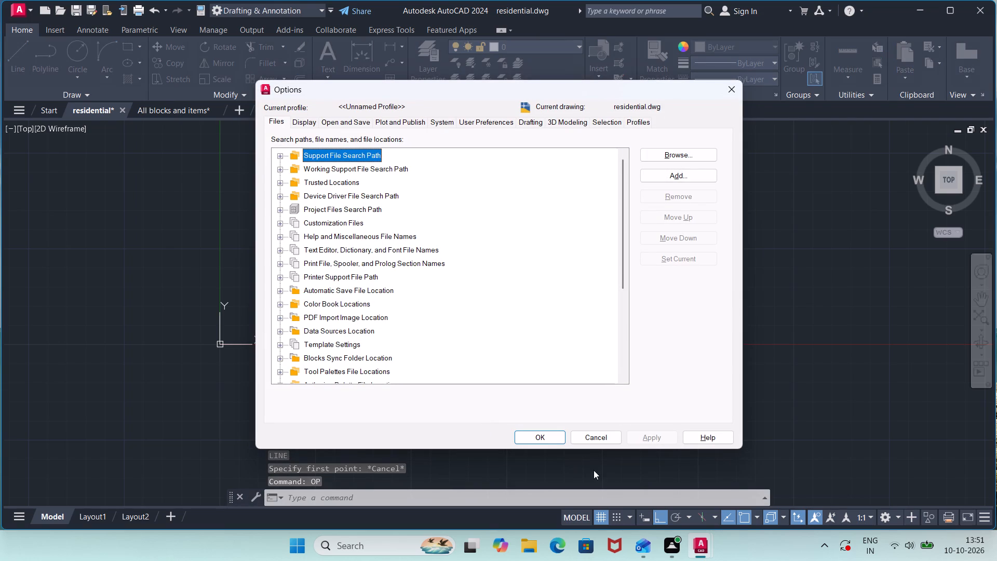
click(553, 443)
Query the LOGFILENAME system variable for the drawing's log file path and name.
text(FILE)
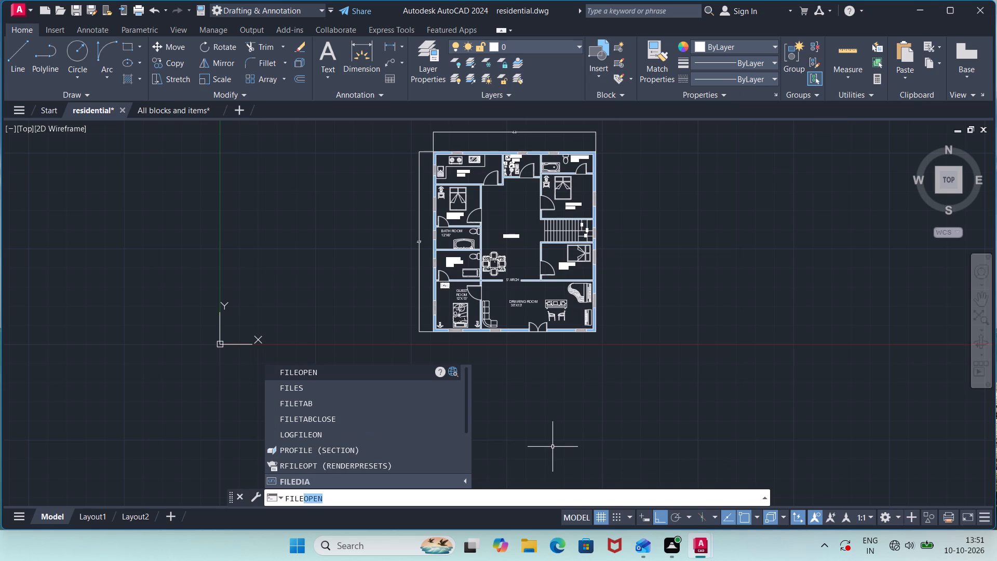
key(Escape)
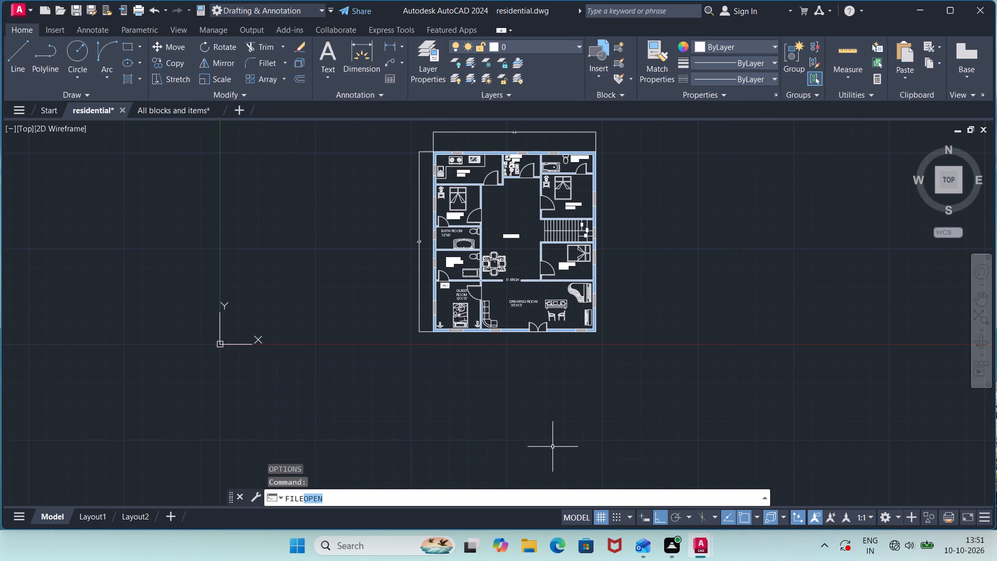
text(LOGFU)
key(BackSpace)
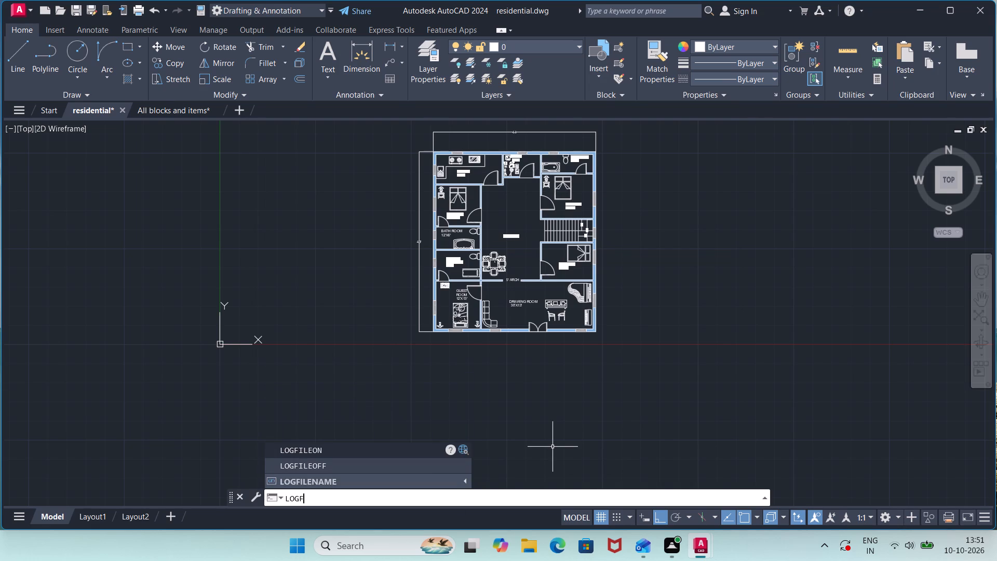
text(ILE)
click(426, 486)
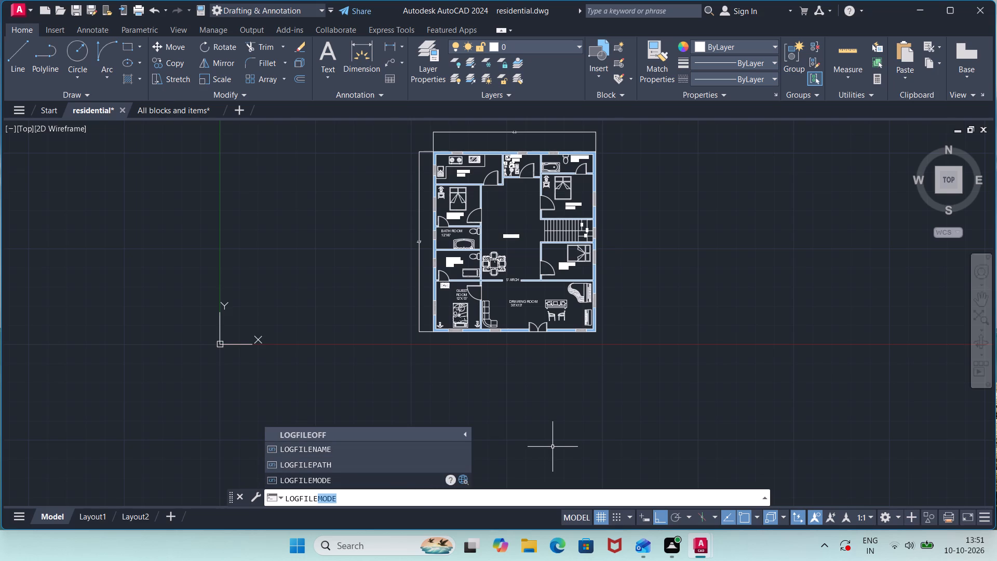
key(n)
text(AME)
key(Return)
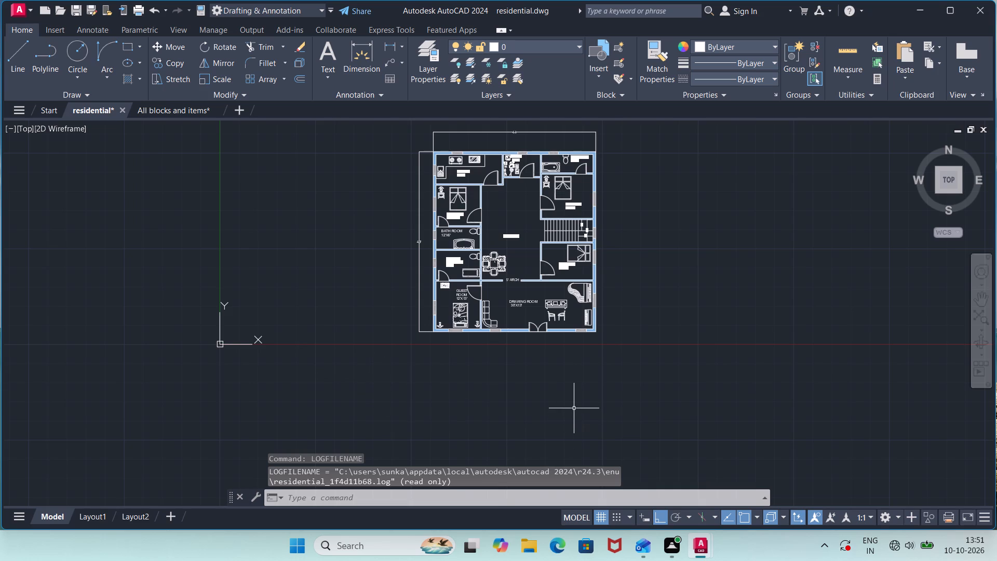
Save the residential drawing.
key(ctrl+s)
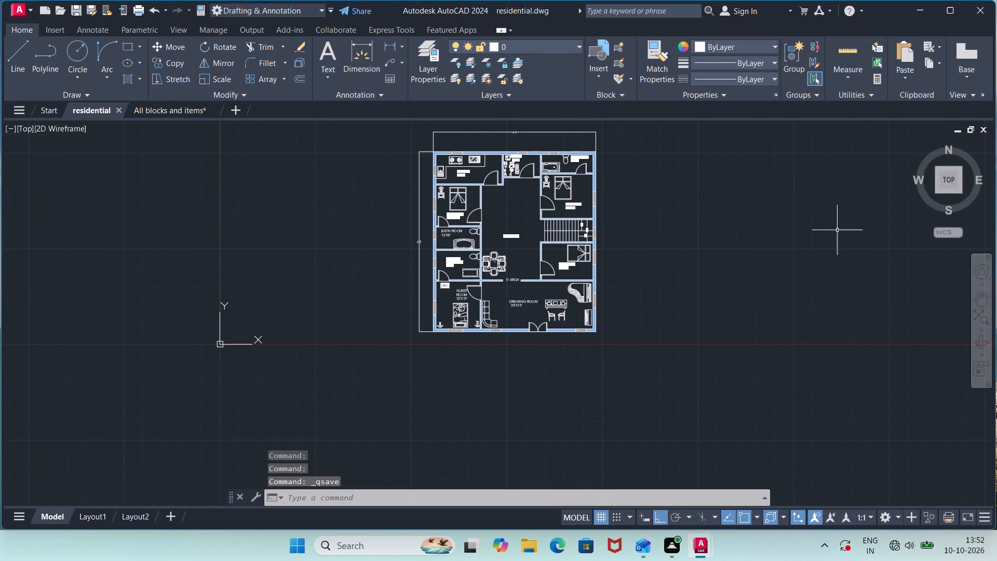